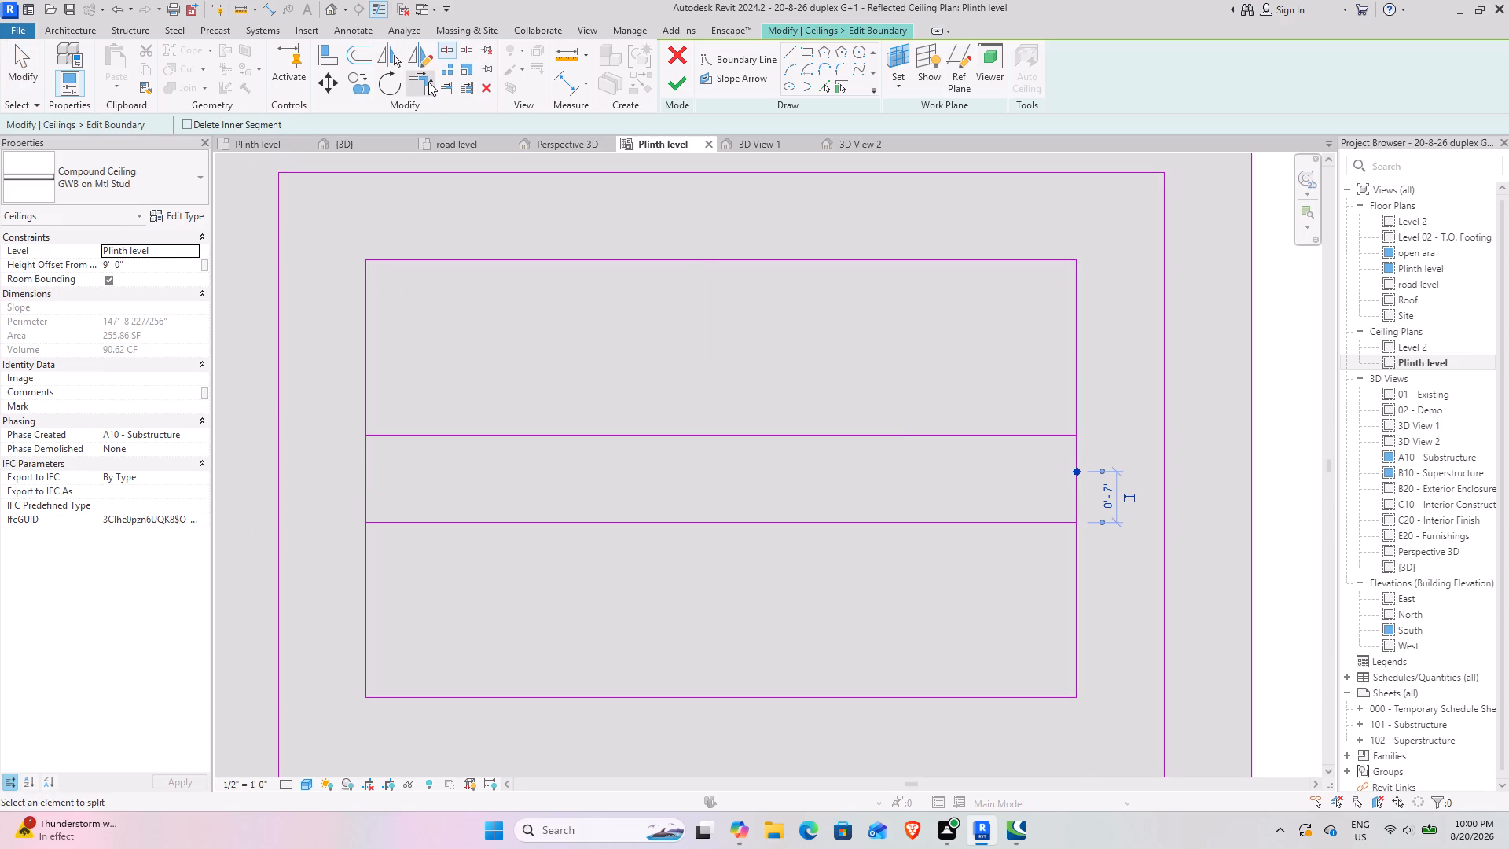
Trim the inner boundary lines of the GWB on Mtl Stud ceiling into two separate rectangular openings and finish the boundary edit.
{"action": "left_click", "coordinate": [387, 439]}
{"action": "left_click", "coordinate": [367, 416]}
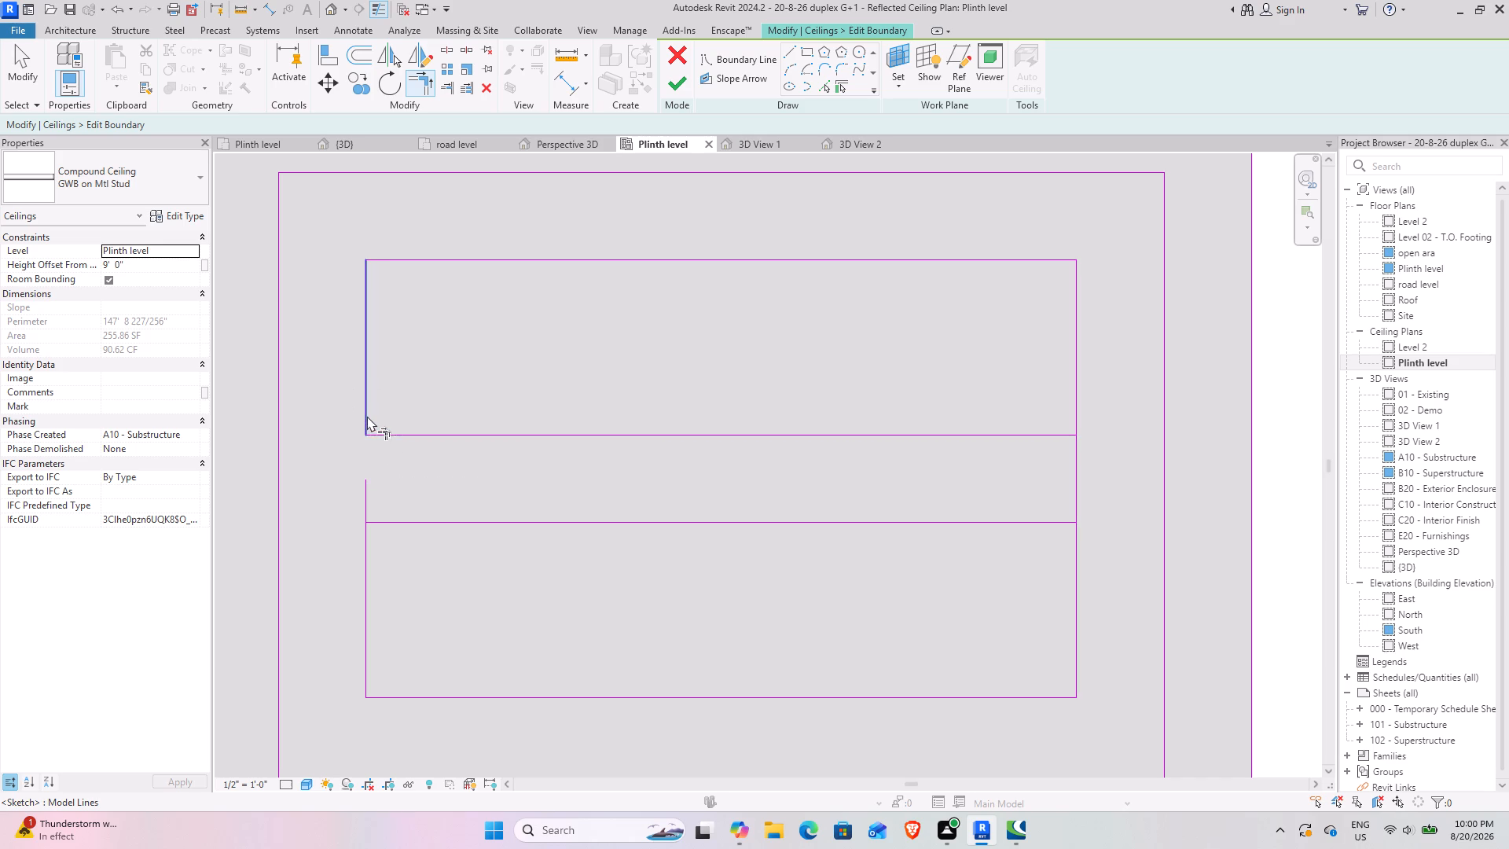
{"action": "left_click", "coordinate": [380, 517]}
{"action": "left_click", "coordinate": [361, 552]}
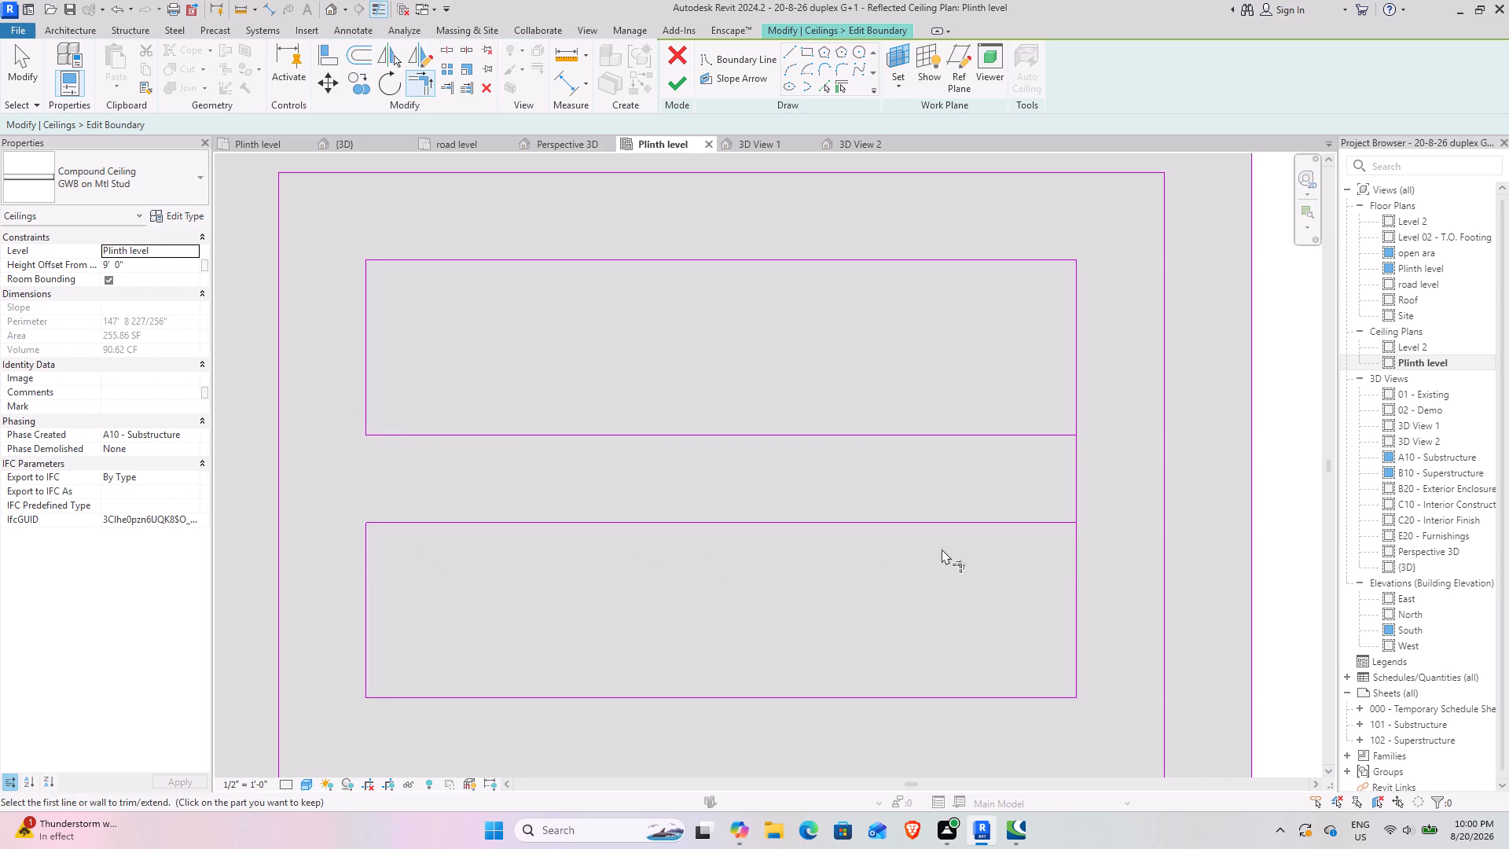
{"action": "left_click", "coordinate": [1075, 570]}
{"action": "left_click", "coordinate": [1051, 520]}
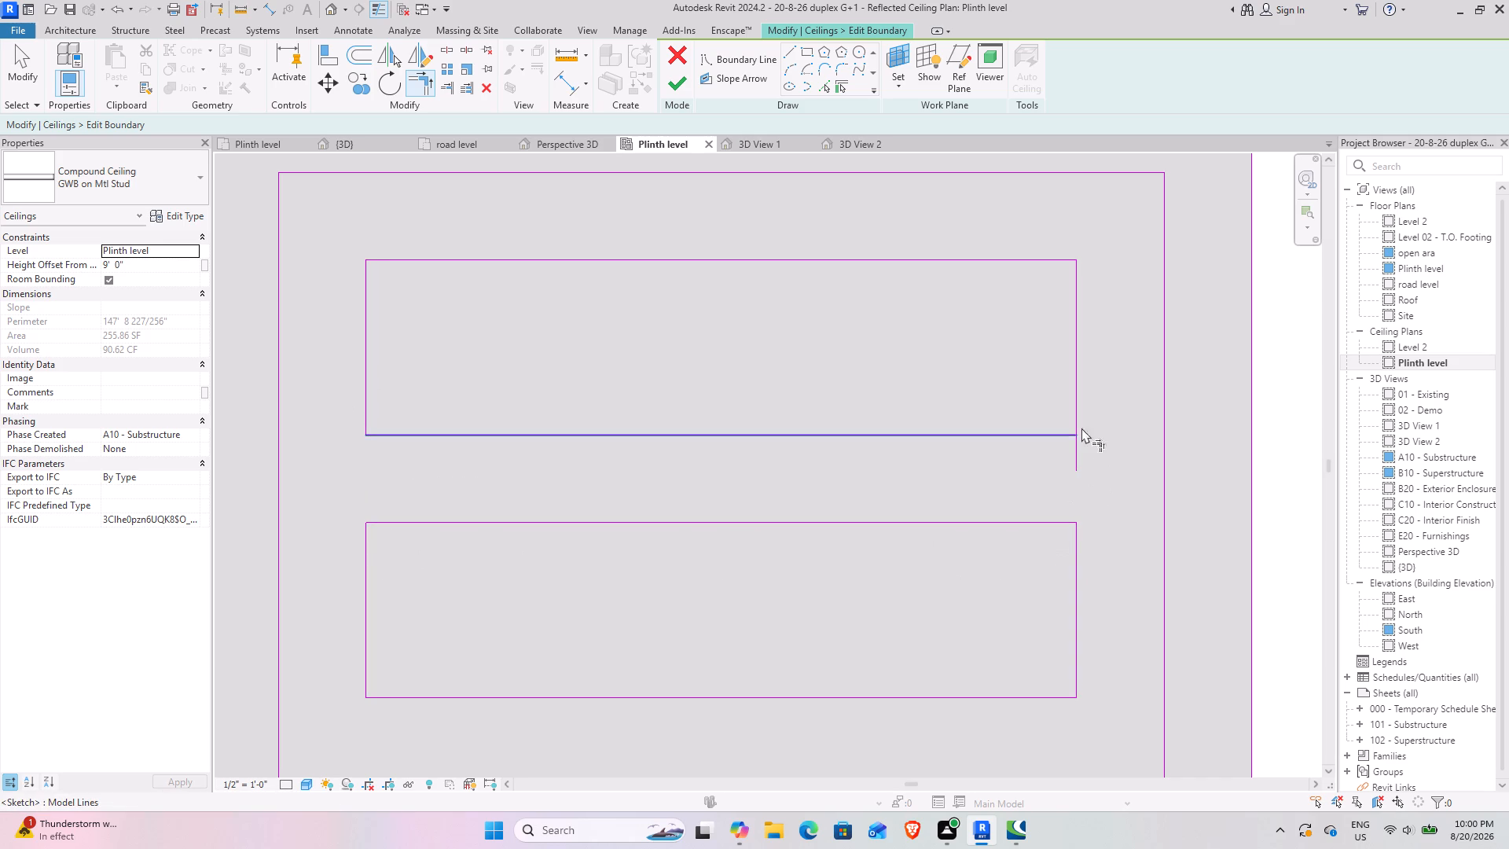
{"action": "left_click", "coordinate": [1077, 403]}
{"action": "left_click", "coordinate": [1060, 439]}
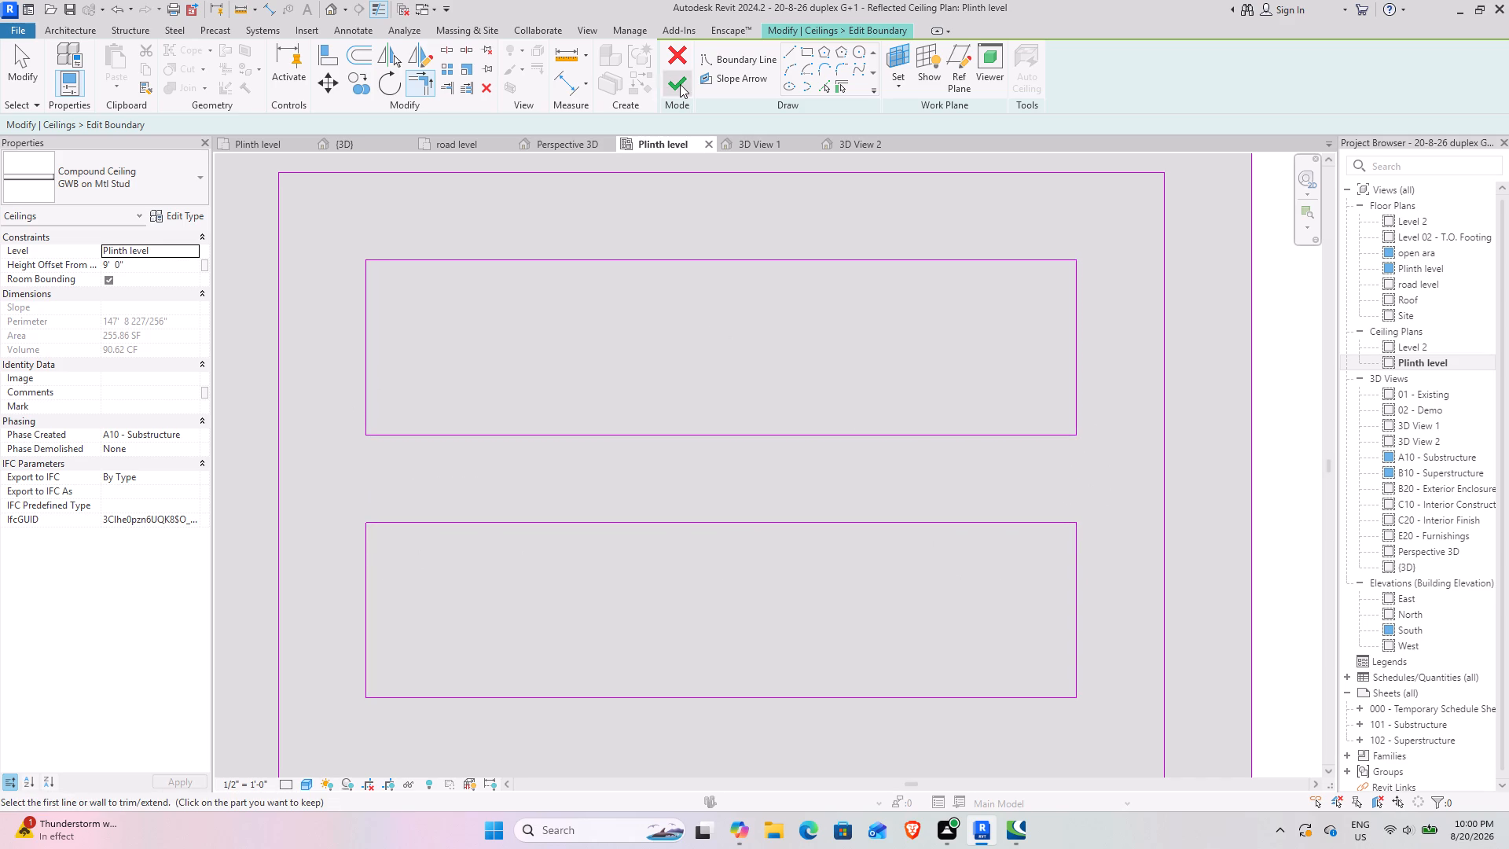
{"action": "left_click", "coordinate": [680, 84]}
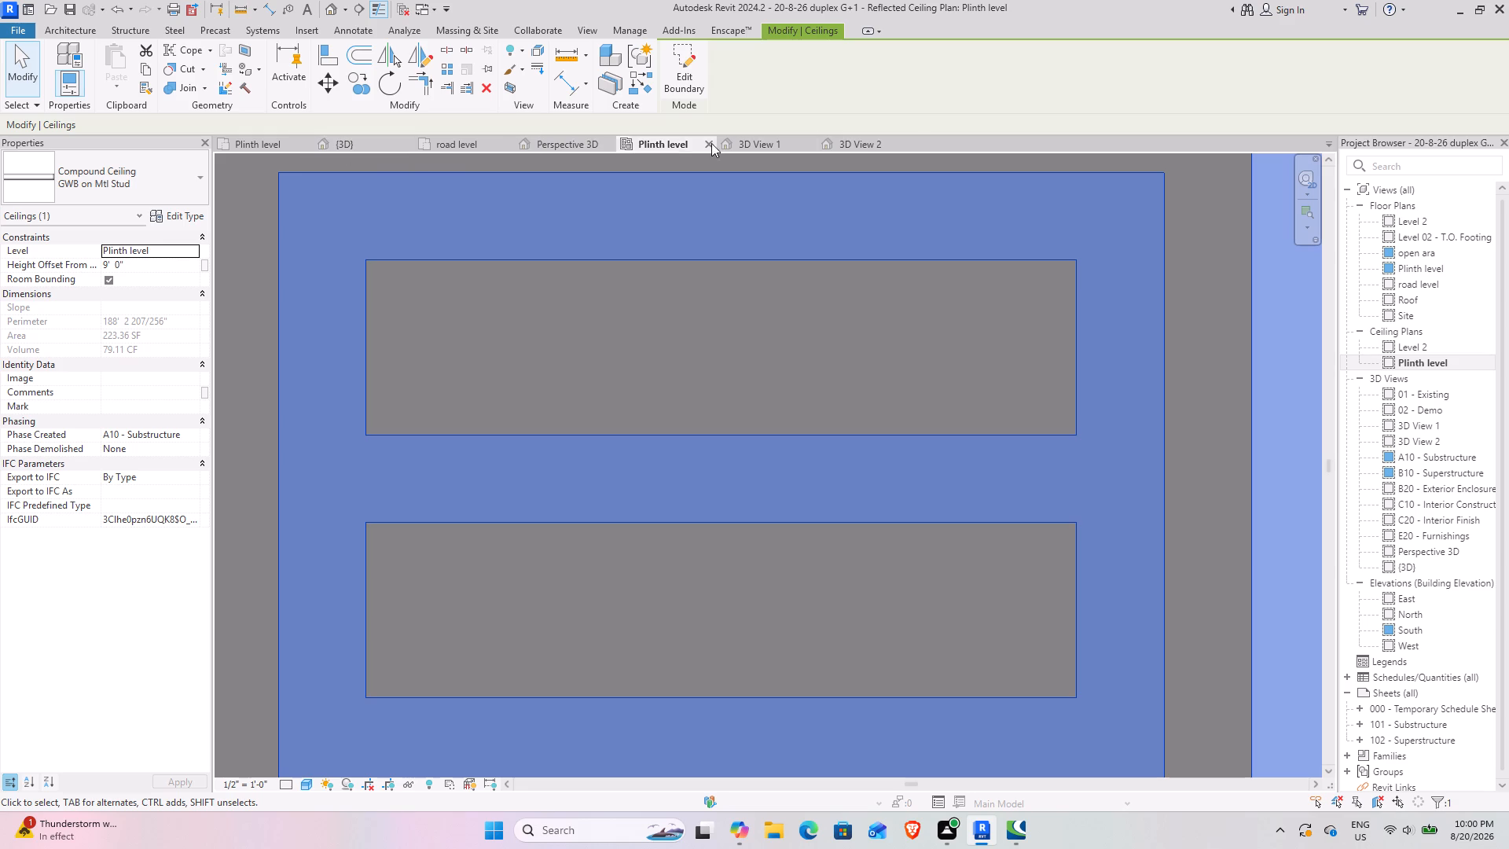
Examine the bedroom ceiling with its two openings in 3D View 2, from close up and across the whole room.
{"action": "left_click", "coordinate": [850, 142]}
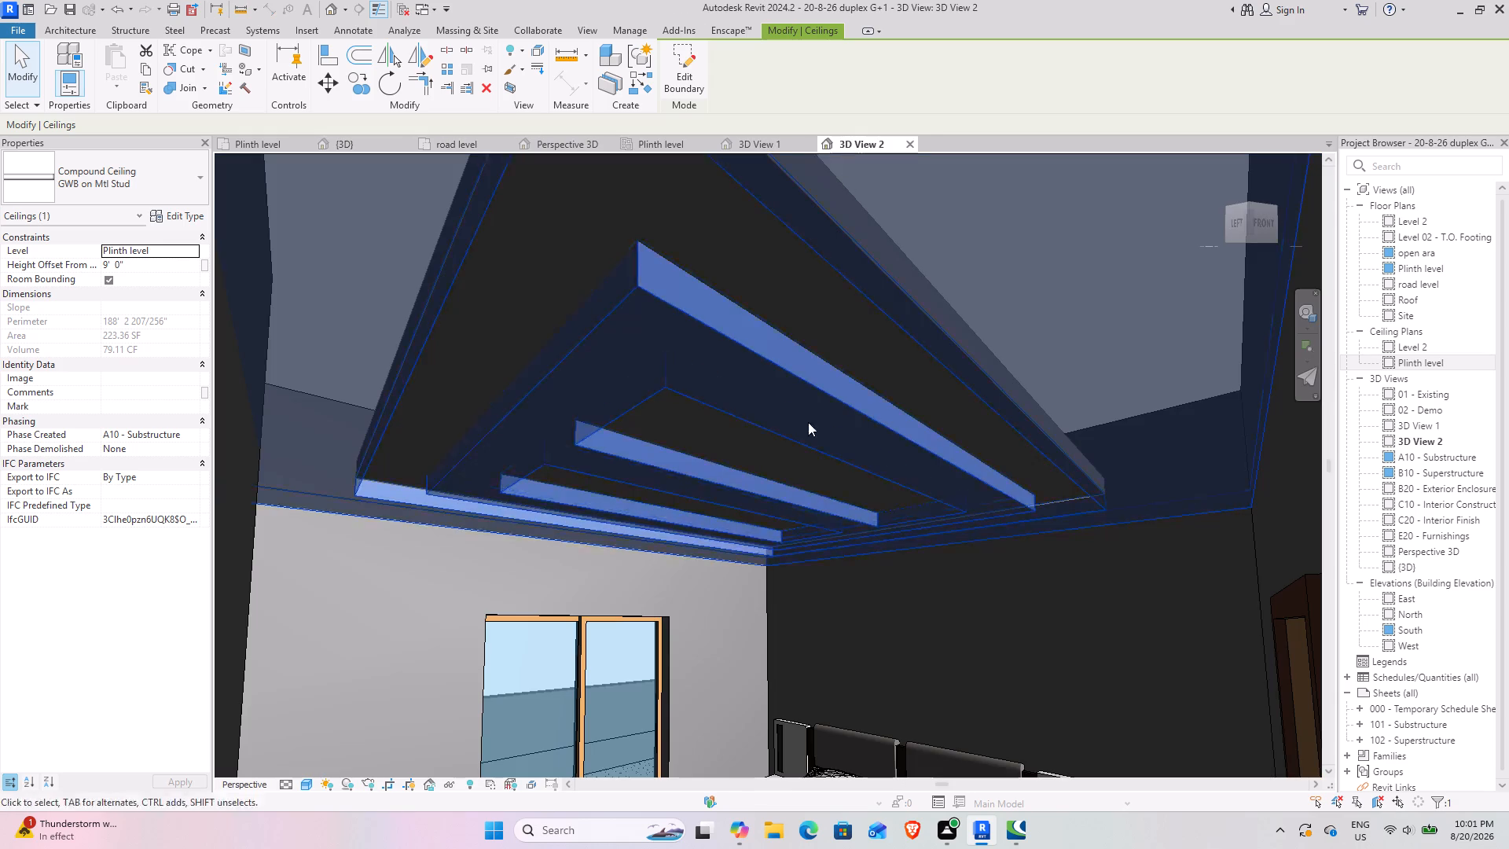
{"action": "left_click", "coordinate": [1026, 632]}
{"action": "scroll", "coordinate": [787, 472], "scroll_direction": "up", "scroll_amount": 4}
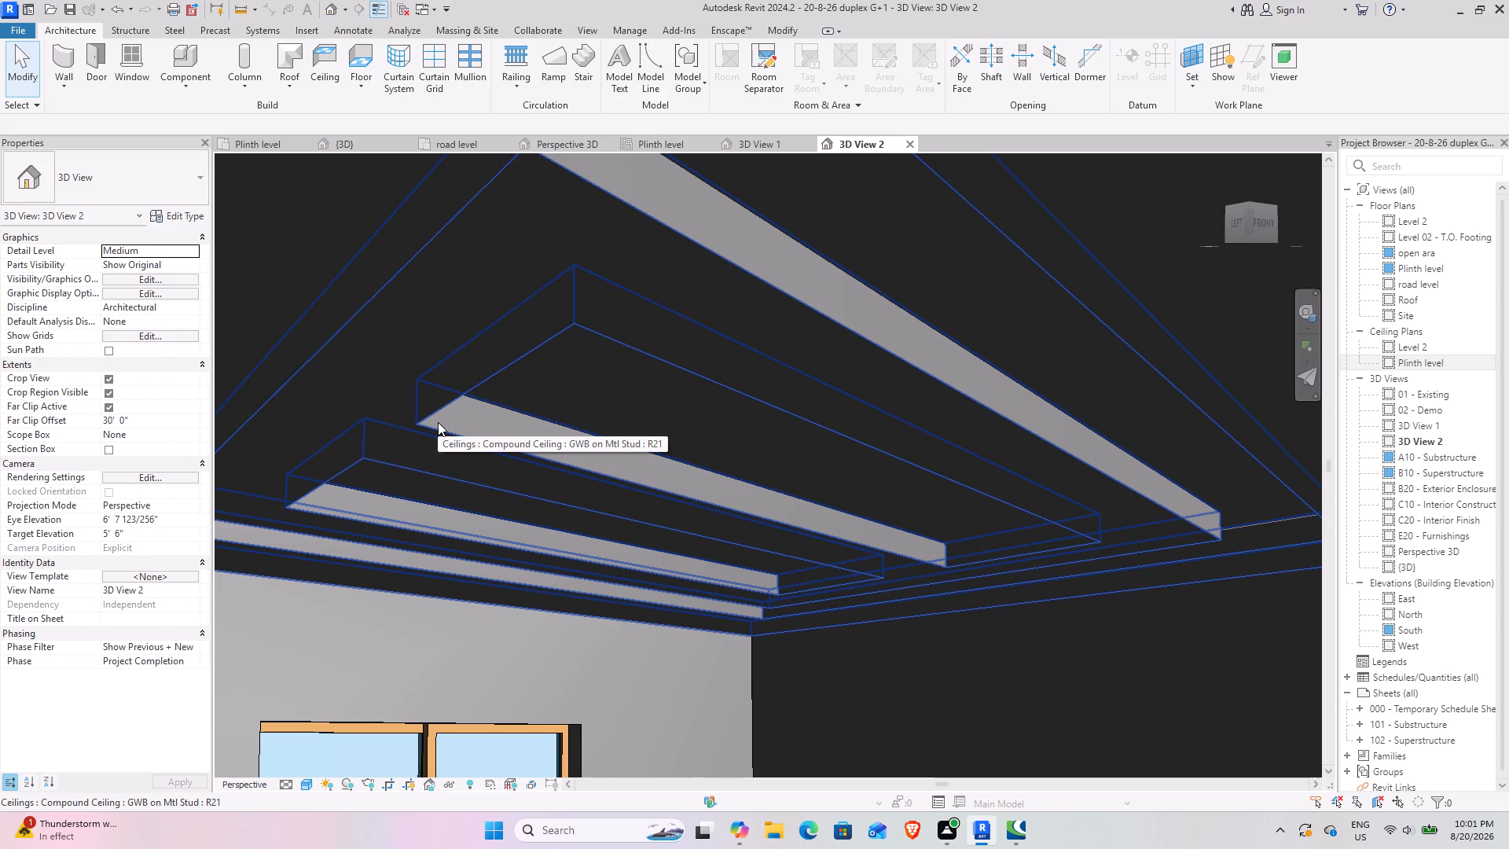
{"action": "scroll", "coordinate": [639, 546], "scroll_direction": "down", "scroll_amount": 4}
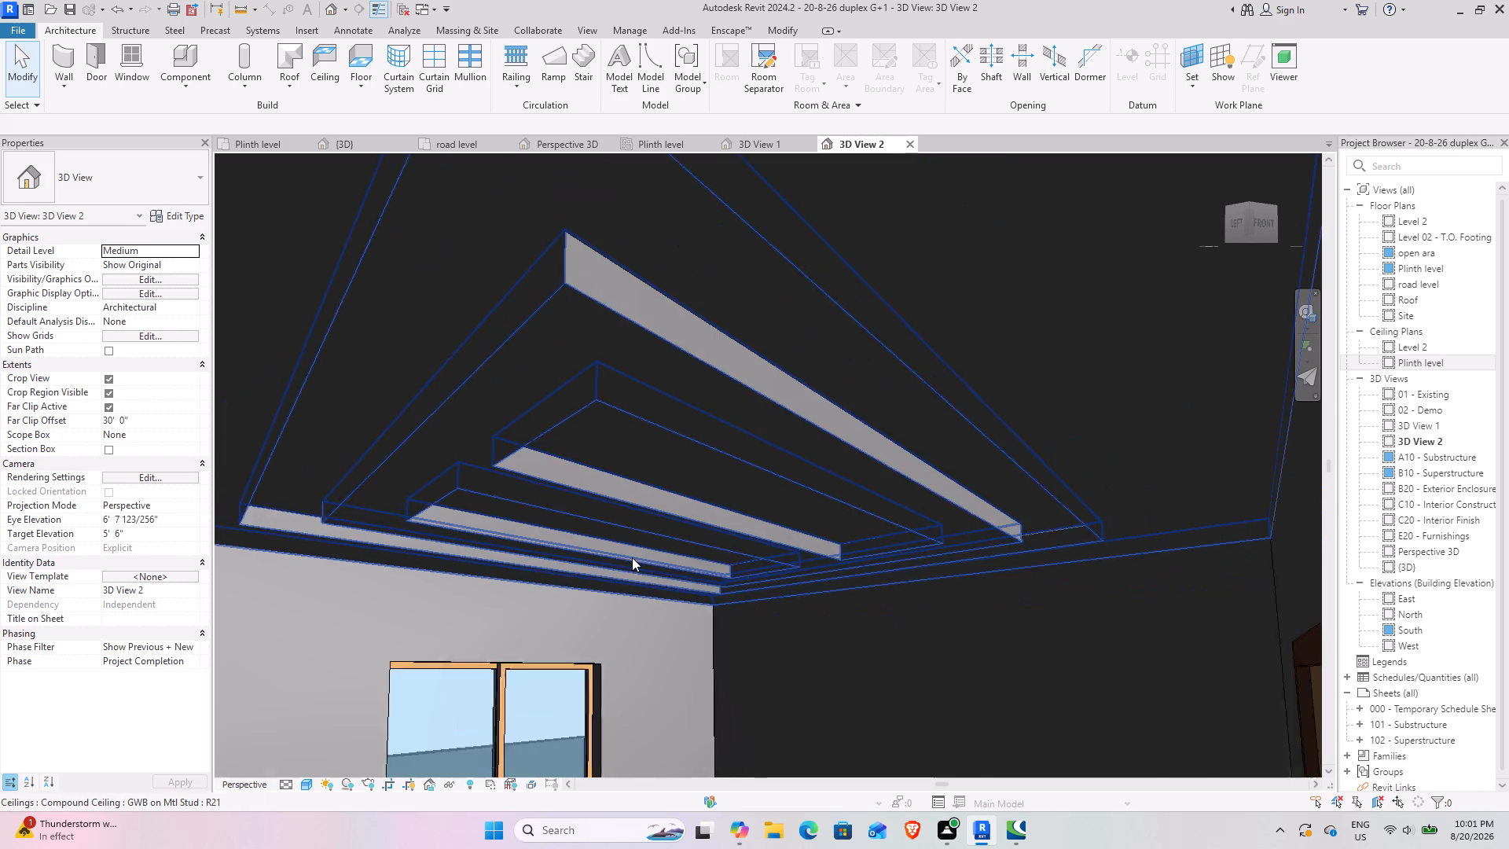
{"action": "scroll", "coordinate": [632, 557], "scroll_direction": "down", "scroll_amount": 1}
{"action": "middle_click_drag", "start_coordinate": [589, 590], "coordinate": [626, 394]}
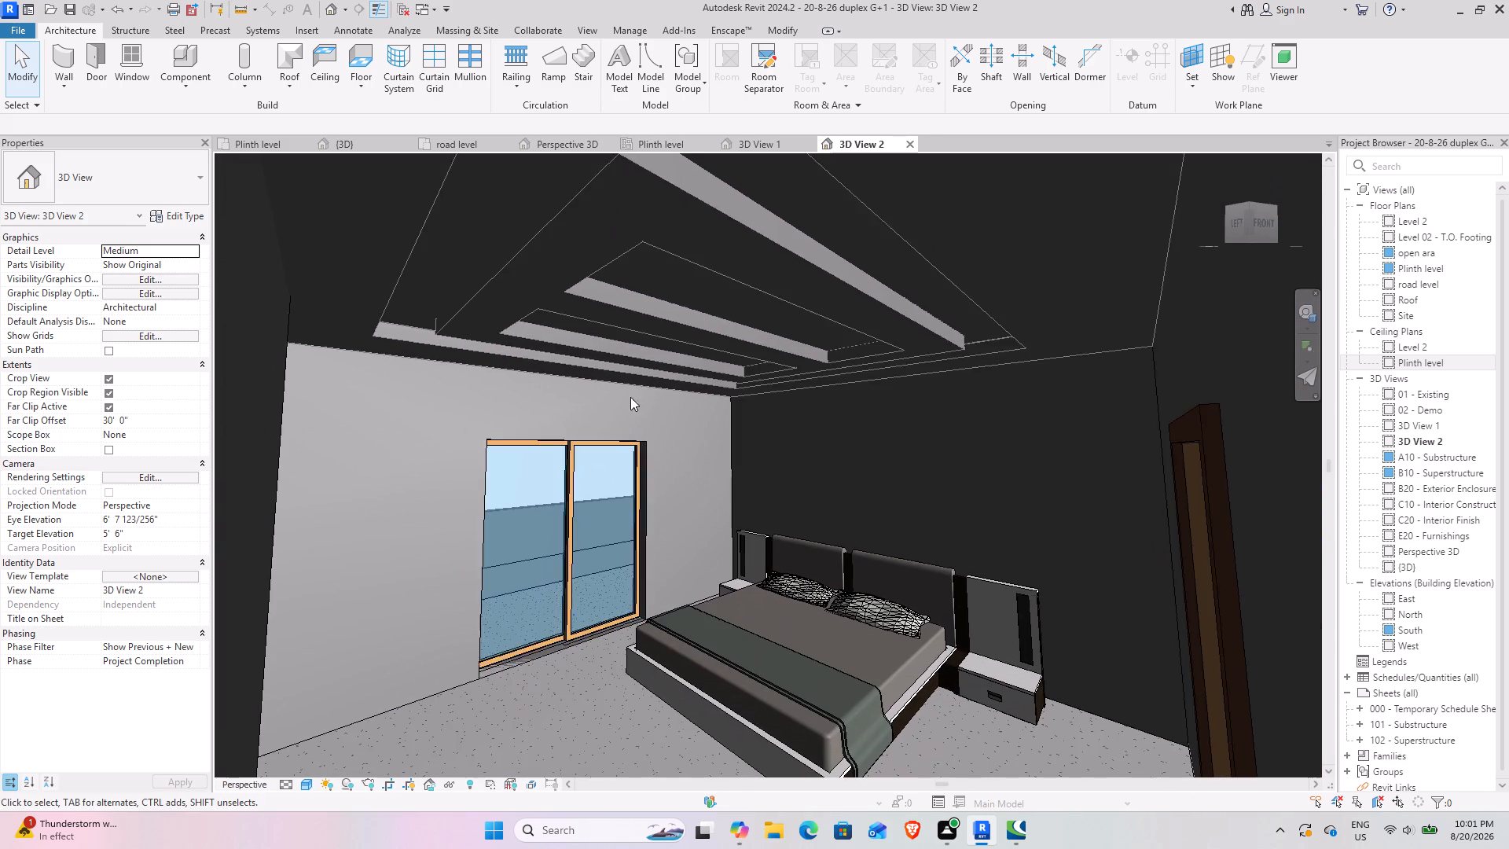
{"action": "scroll", "coordinate": [623, 380], "scroll_direction": "up", "scroll_amount": 2}
{"action": "middle_click_drag", "start_coordinate": [601, 428], "coordinate": [609, 398], "text": "shift"}
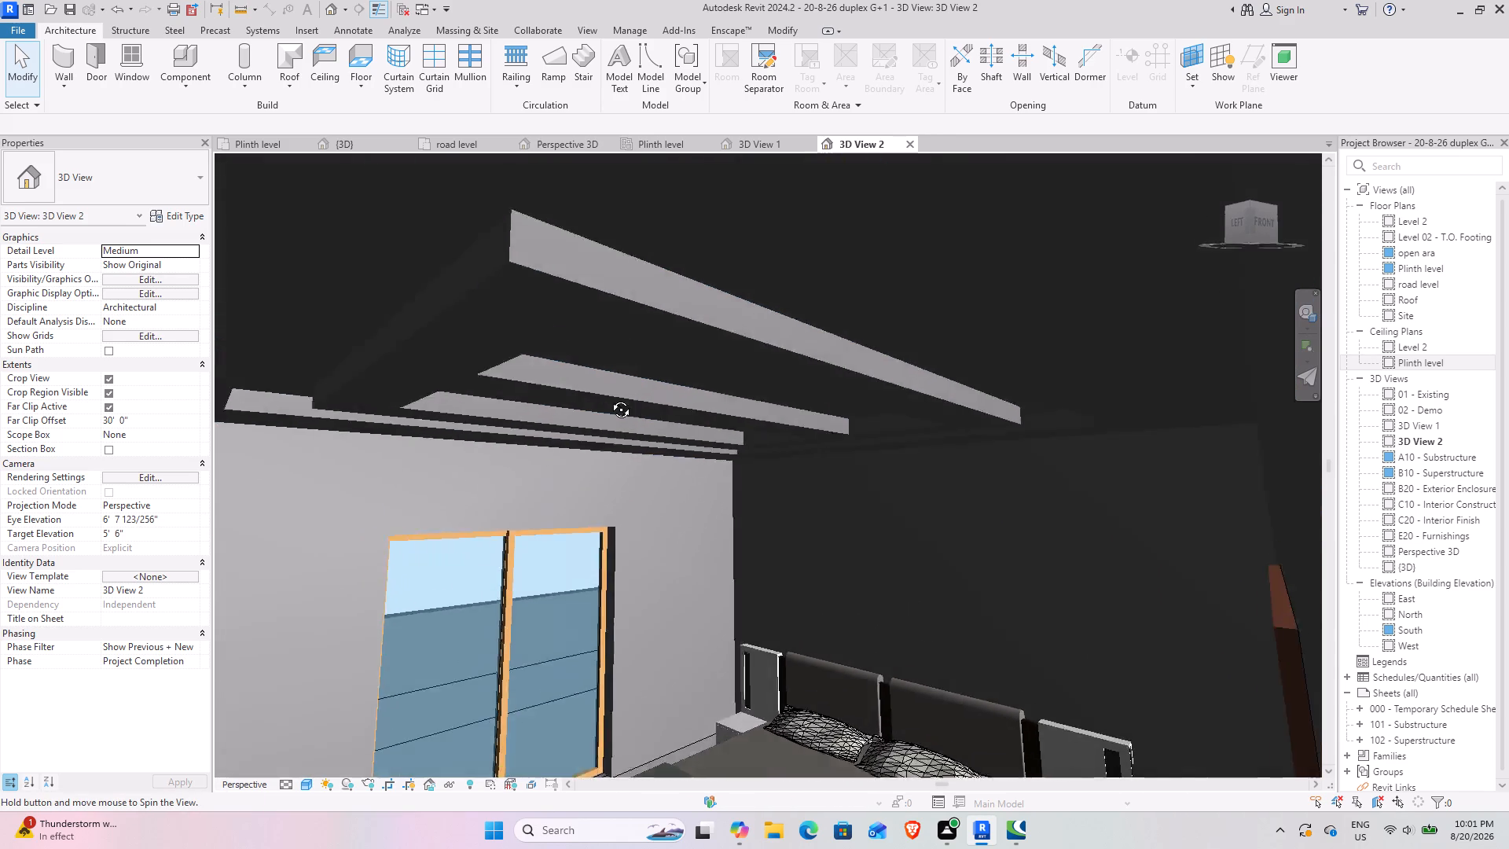
{"action": "middle_click_drag", "start_coordinate": [609, 398], "coordinate": [597, 458], "text": "shift"}
{"action": "scroll", "coordinate": [609, 258], "scroll_direction": "up", "scroll_amount": 2}
{"action": "scroll", "coordinate": [609, 282], "scroll_direction": "down", "scroll_amount": 3}
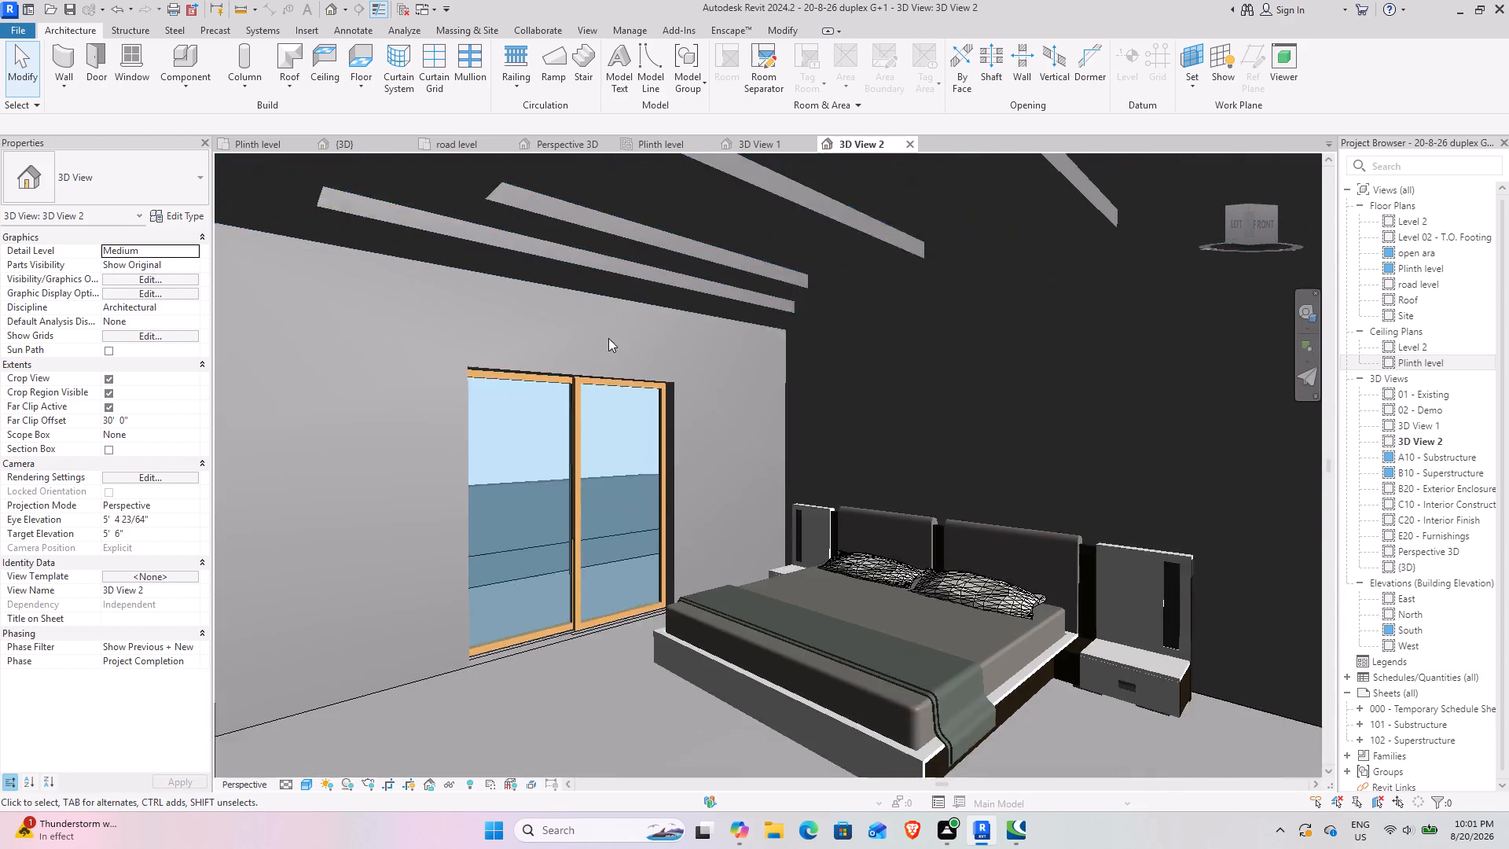
{"action": "scroll", "coordinate": [639, 409], "scroll_direction": "down", "scroll_amount": 2}
{"action": "middle_click_drag", "start_coordinate": [737, 516], "coordinate": [648, 590]}
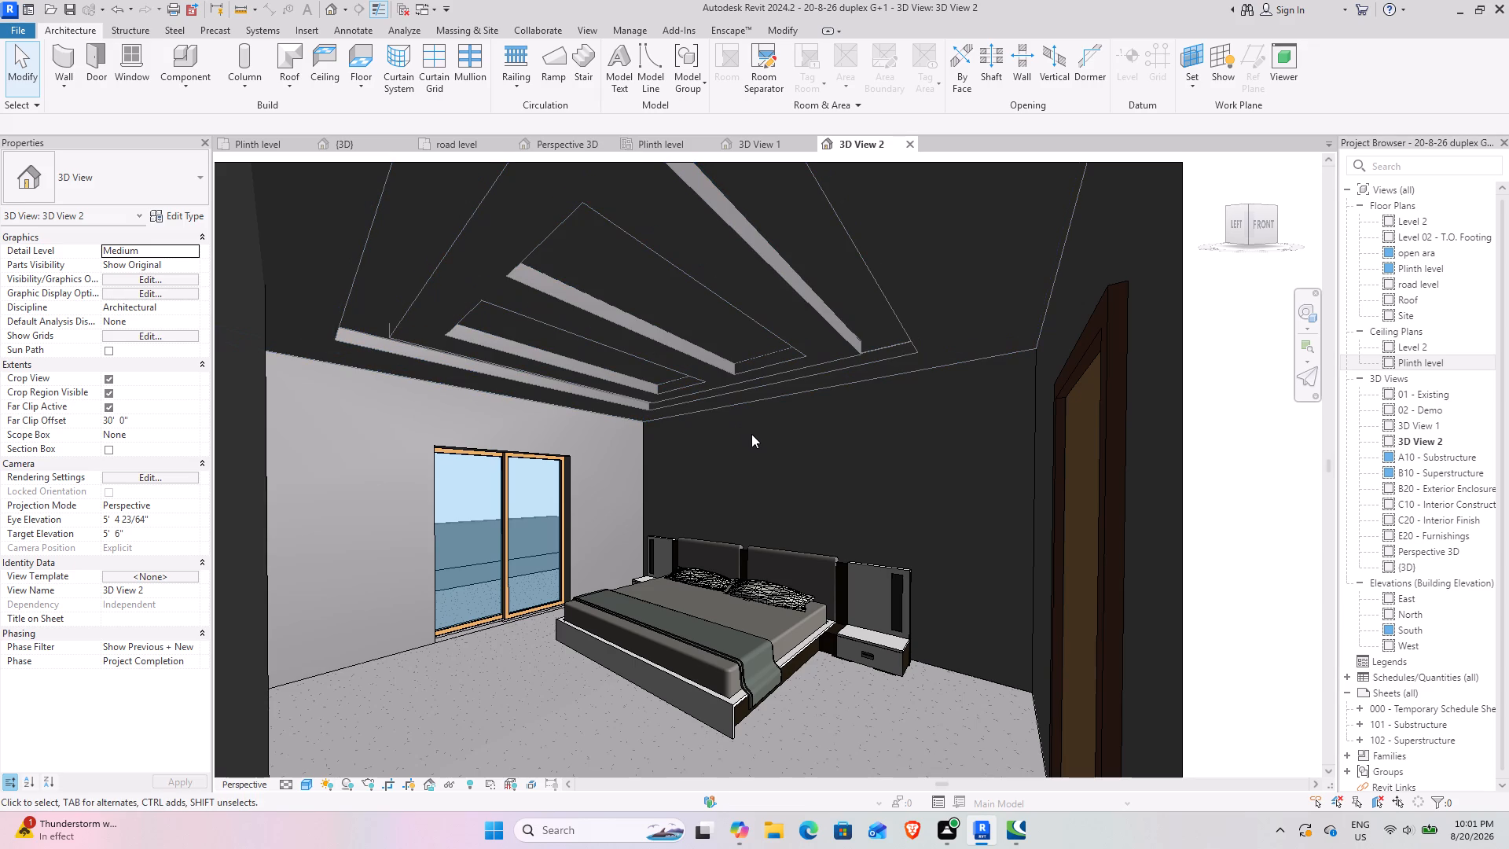
Orient 3D View 2 to the bottom and temporarily hide the Concrete Slab - 6" floor covering the rooms.
{"action": "left_click", "coordinate": [1249, 242]}
{"action": "left_click", "coordinate": [1249, 242]}
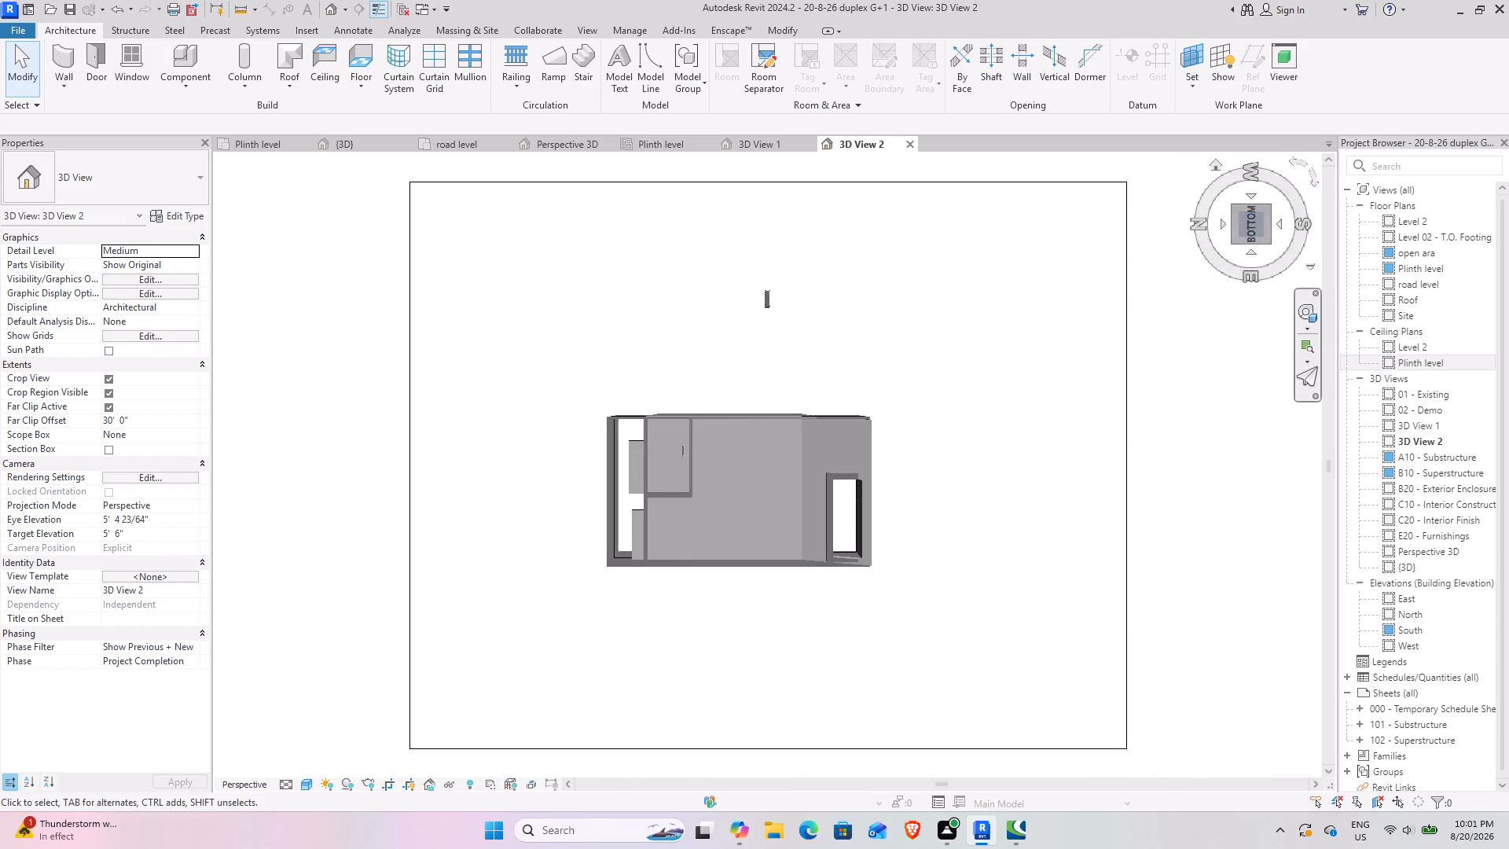
{"action": "scroll", "coordinate": [674, 487], "scroll_direction": "up", "scroll_amount": 7}
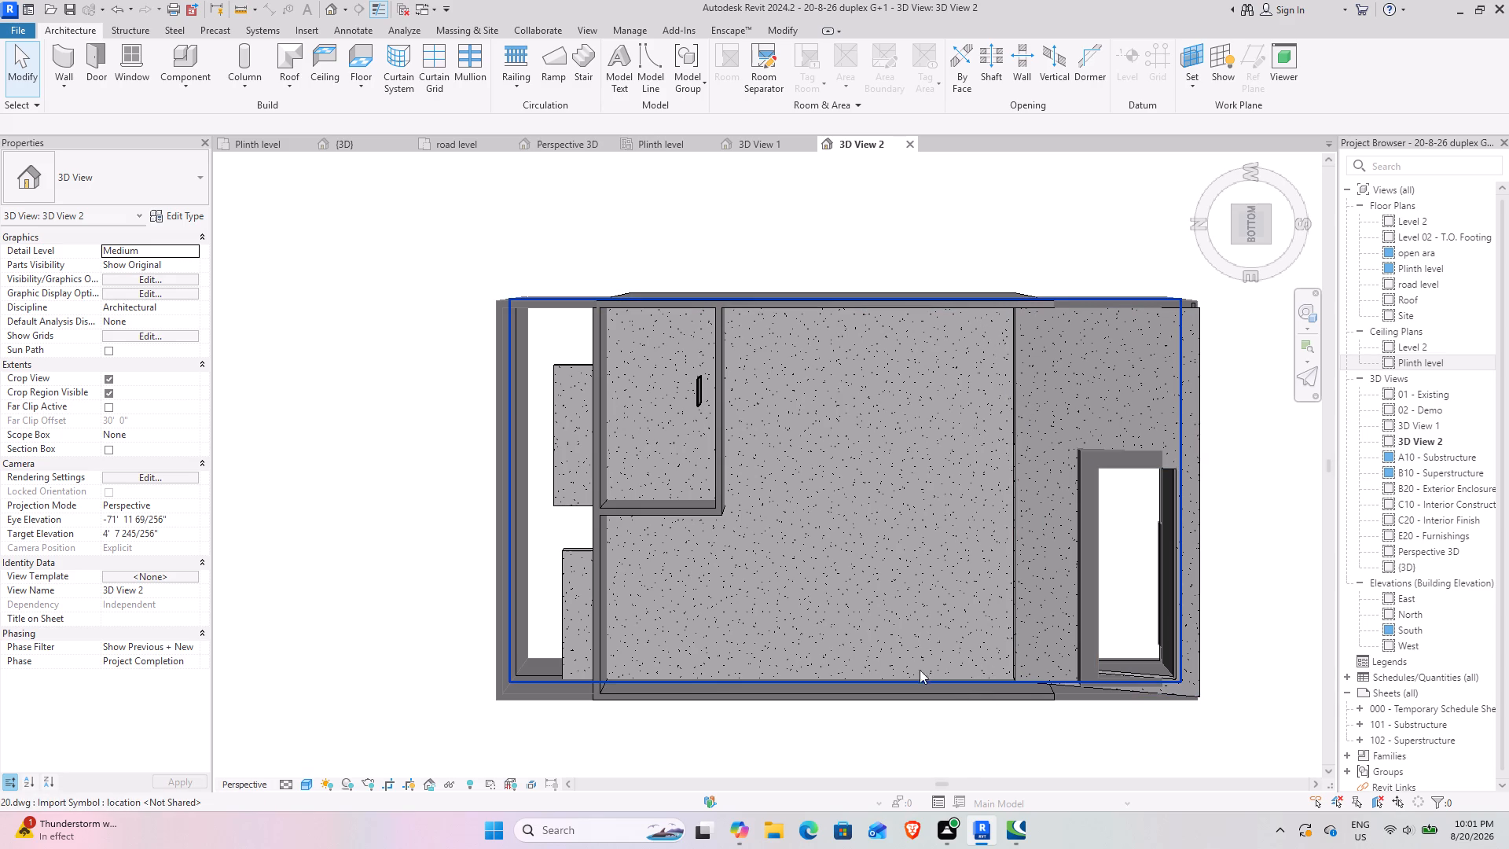
{"action": "left_click", "coordinate": [558, 492]}
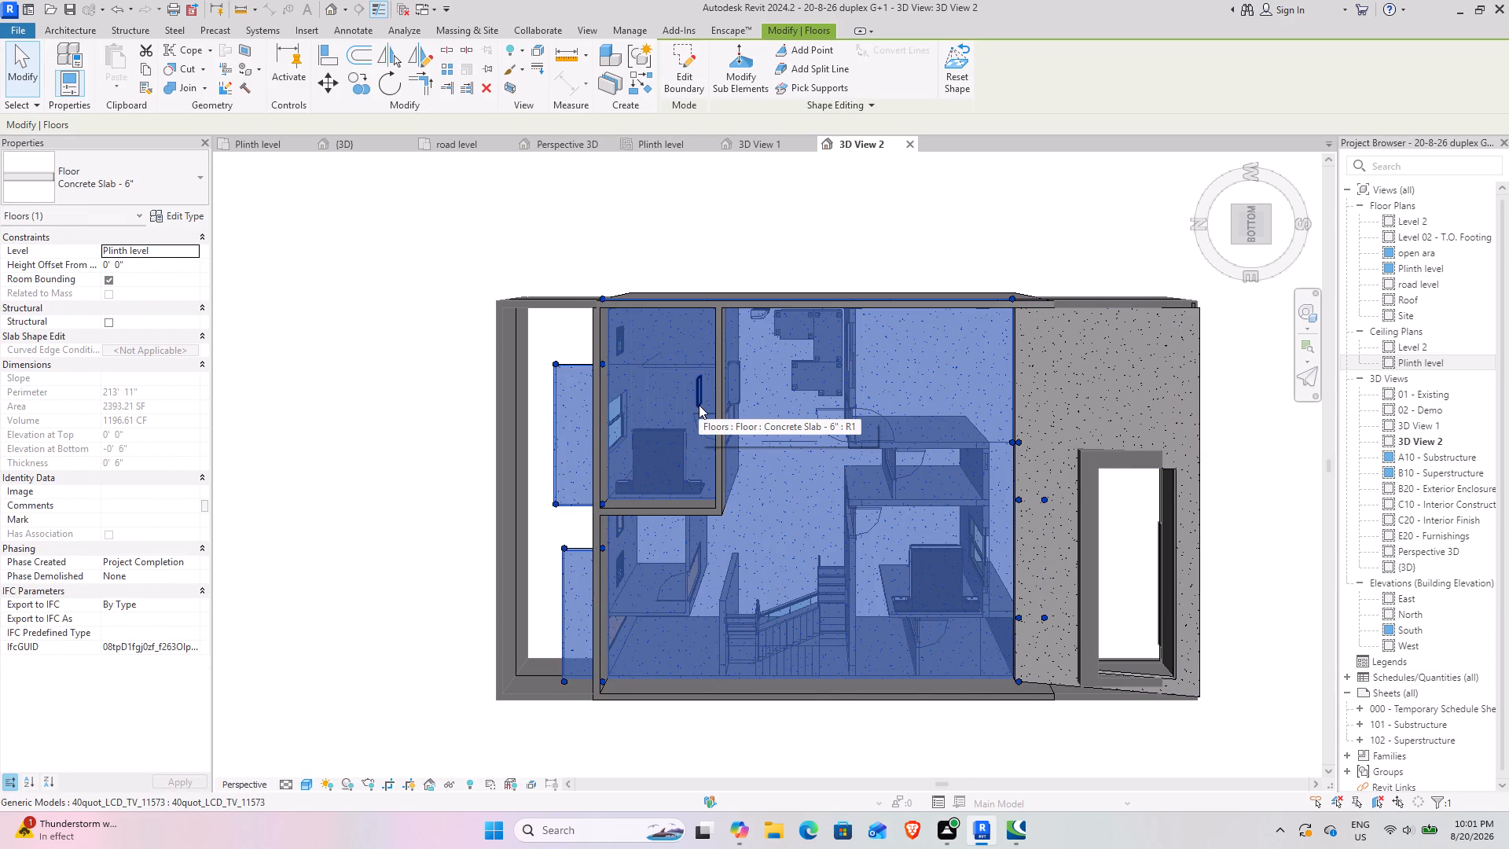
{"action": "type", "text": "HH"}
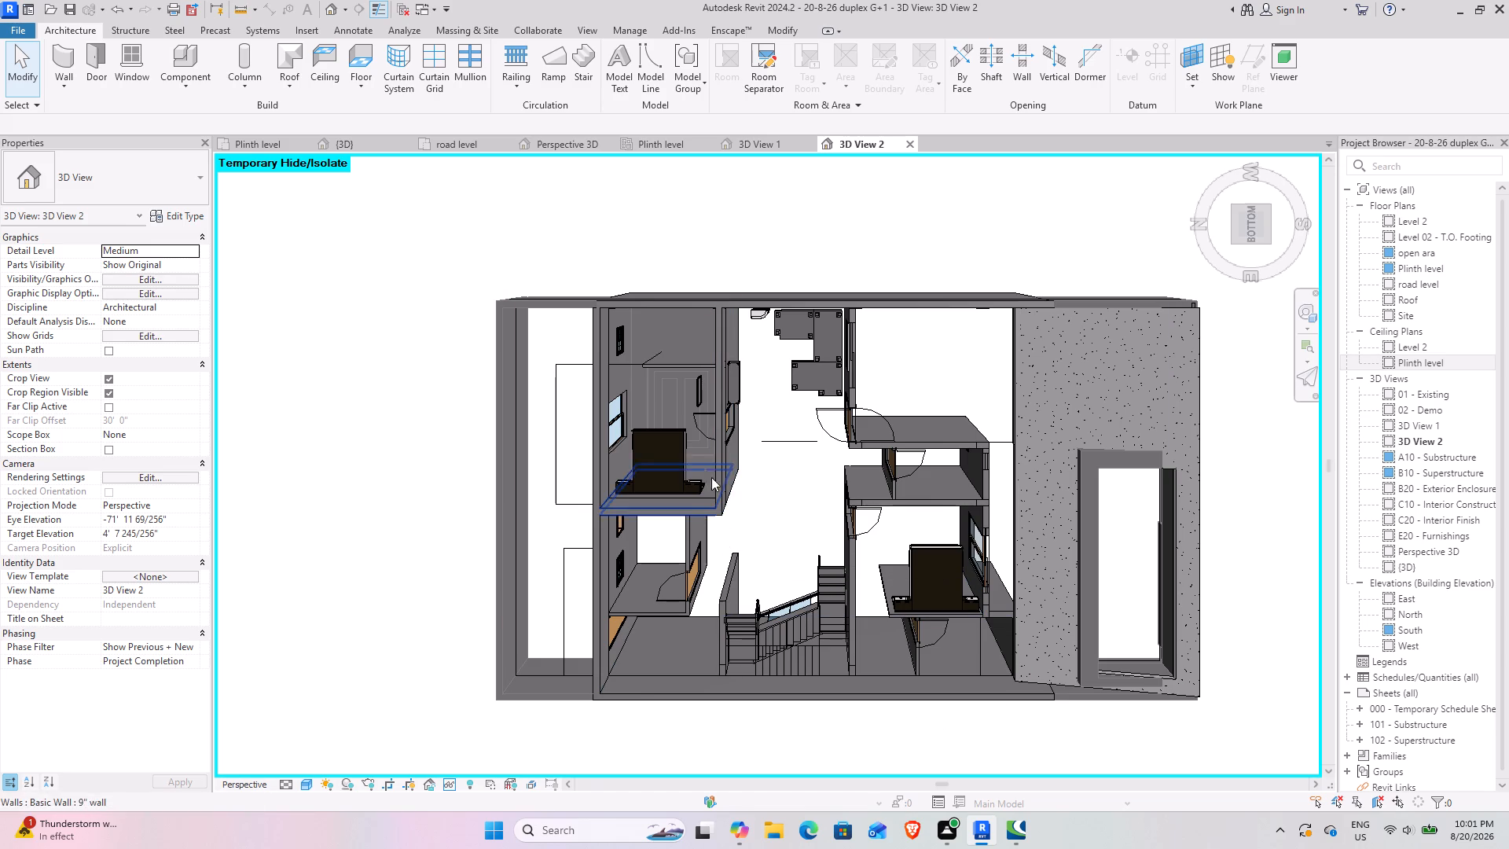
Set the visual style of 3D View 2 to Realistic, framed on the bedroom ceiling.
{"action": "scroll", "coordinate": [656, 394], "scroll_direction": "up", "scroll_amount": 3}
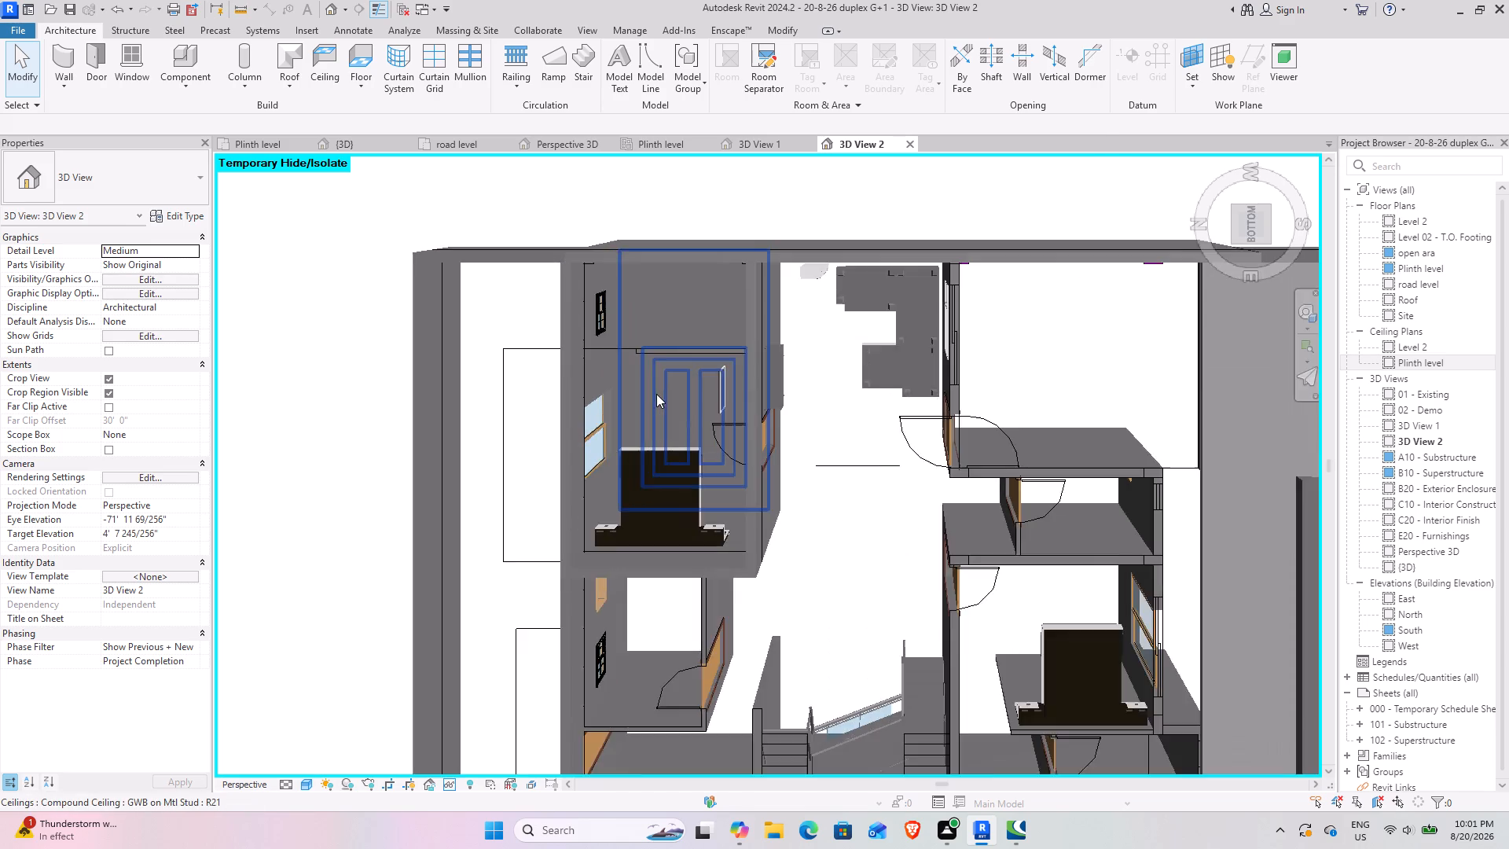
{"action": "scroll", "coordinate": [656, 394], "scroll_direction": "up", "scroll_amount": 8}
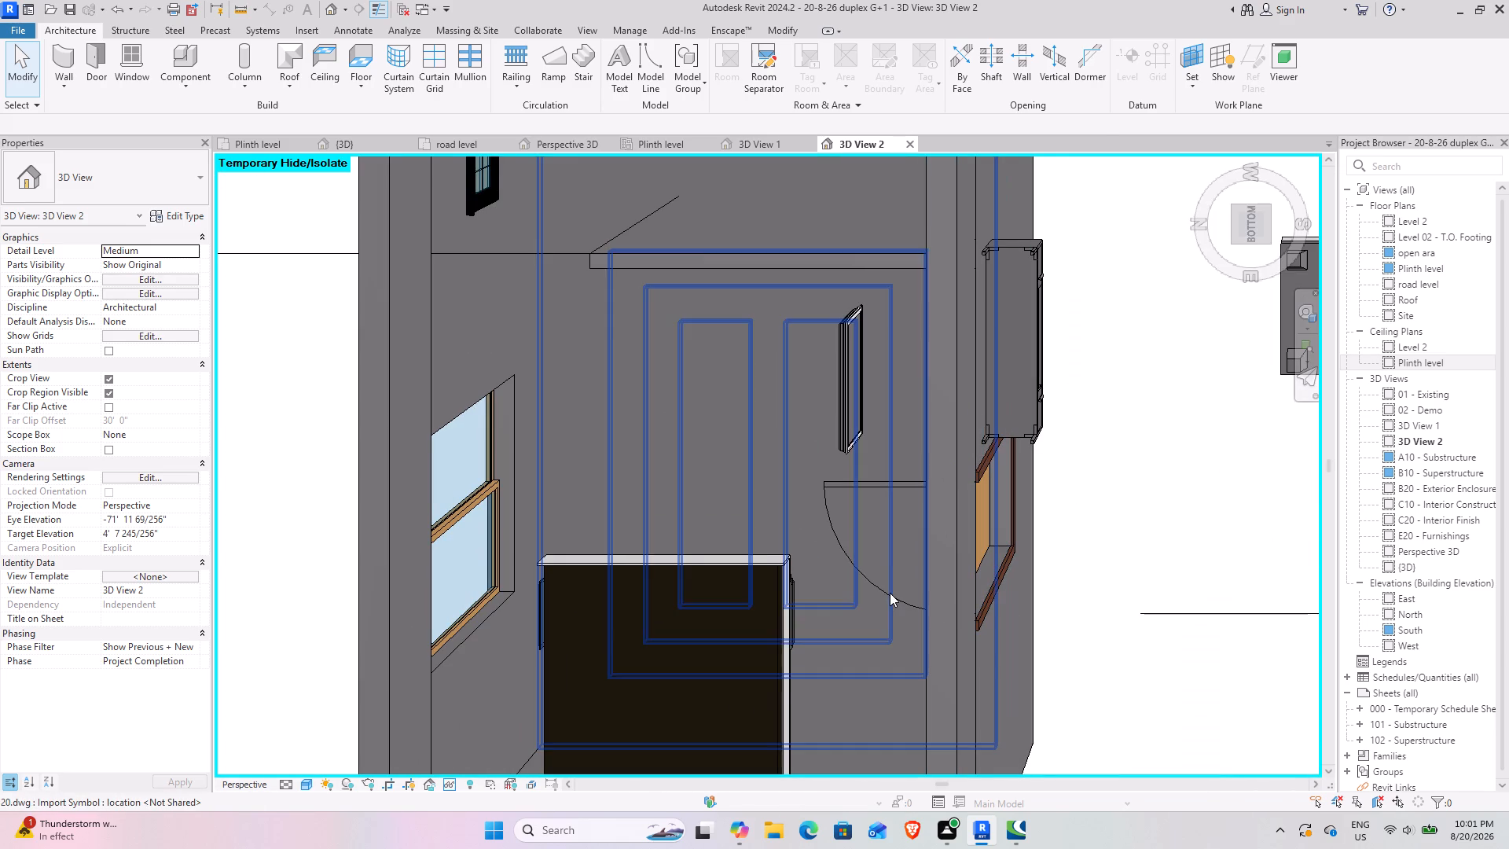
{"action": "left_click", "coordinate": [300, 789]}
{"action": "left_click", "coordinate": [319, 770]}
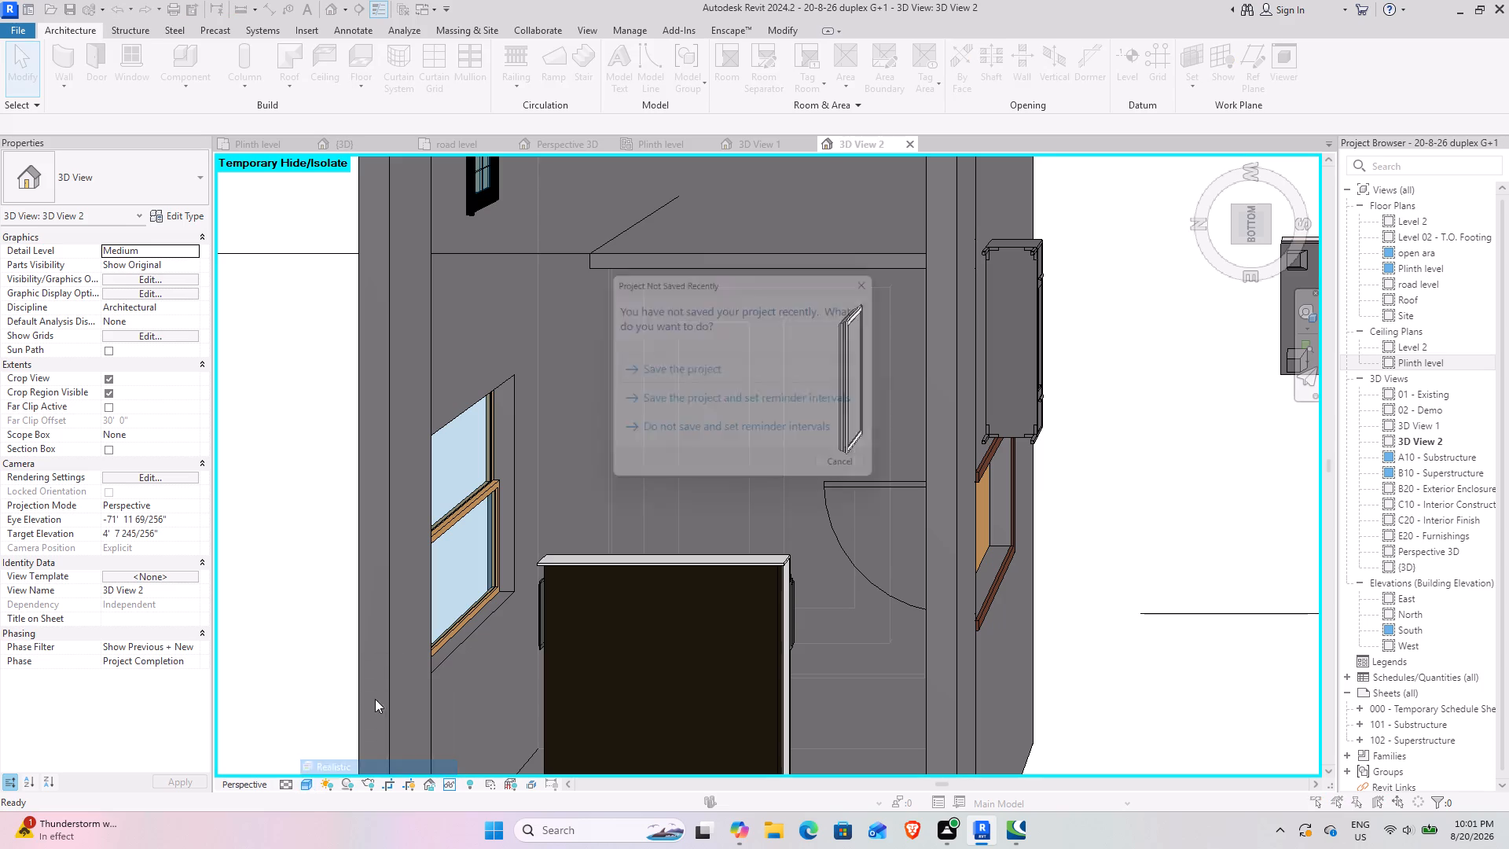
Save the project.
{"action": "left_click", "coordinate": [752, 377]}
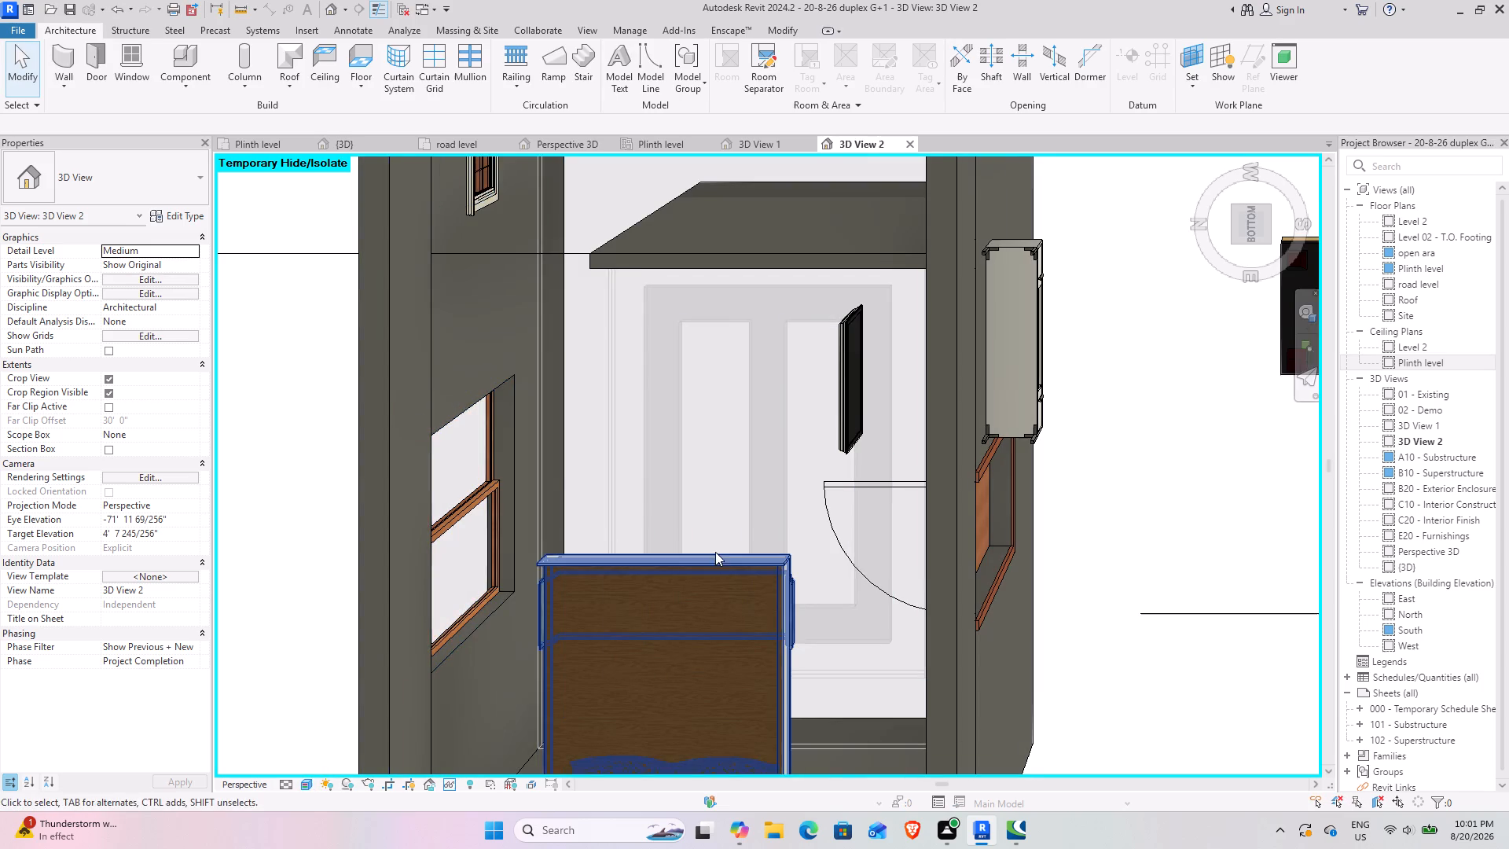
Examine the bedroom ceiling from below at several angles, returning to the bottom orientation.
{"action": "middle_click_drag", "start_coordinate": [717, 551], "coordinate": [773, 583], "text": "shift"}
{"action": "middle_click_drag", "start_coordinate": [746, 510], "coordinate": [1040, 715]}
{"action": "middle_click_drag", "start_coordinate": [865, 583], "coordinate": [873, 573], "text": "shift"}
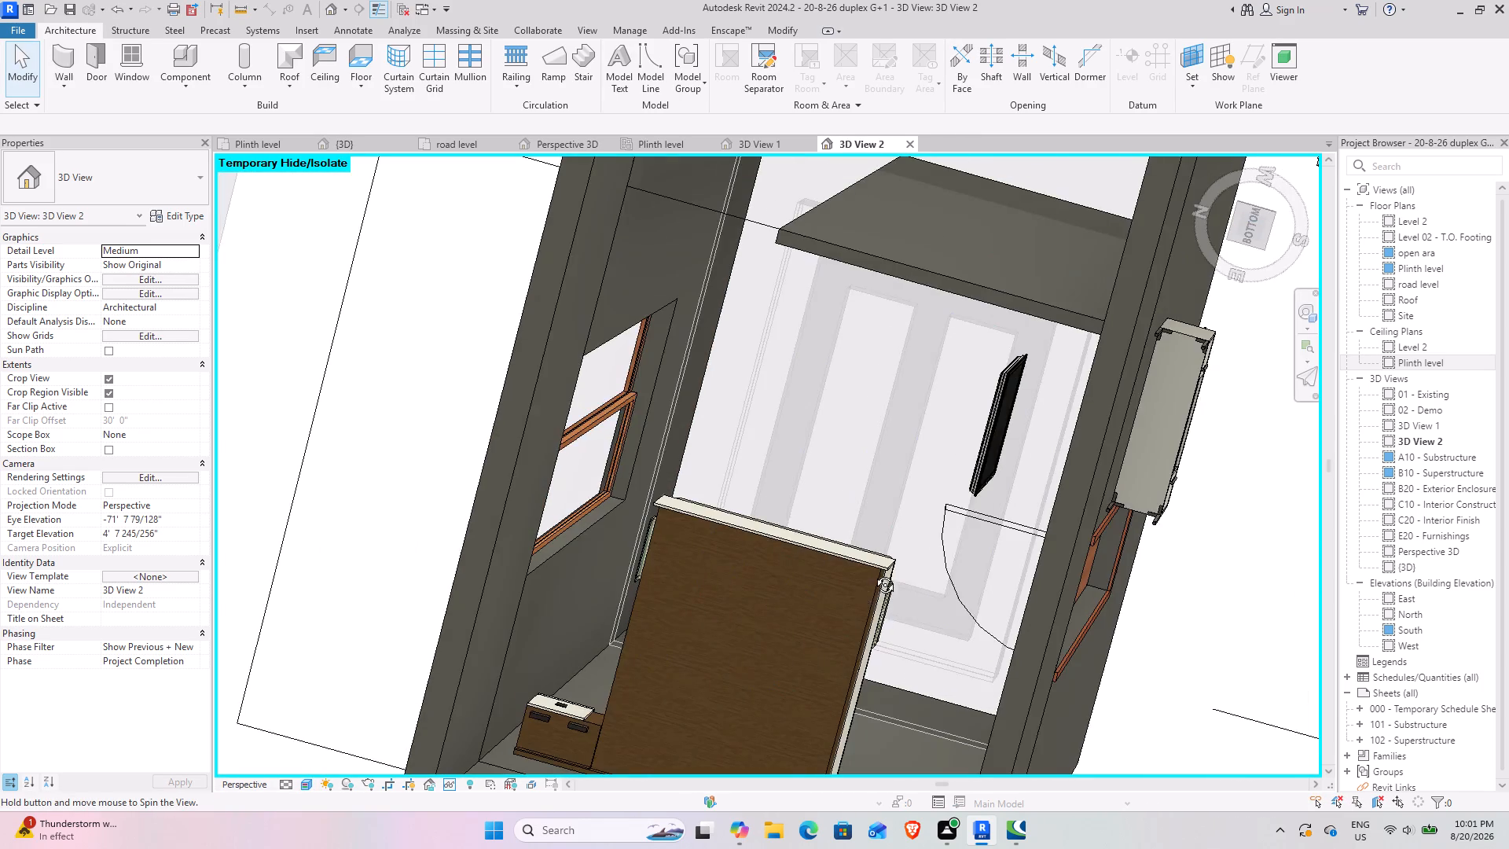
{"action": "middle_click_drag", "start_coordinate": [873, 573], "coordinate": [811, 614], "text": "shift"}
{"action": "middle_click_drag", "start_coordinate": [905, 615], "coordinate": [869, 486]}
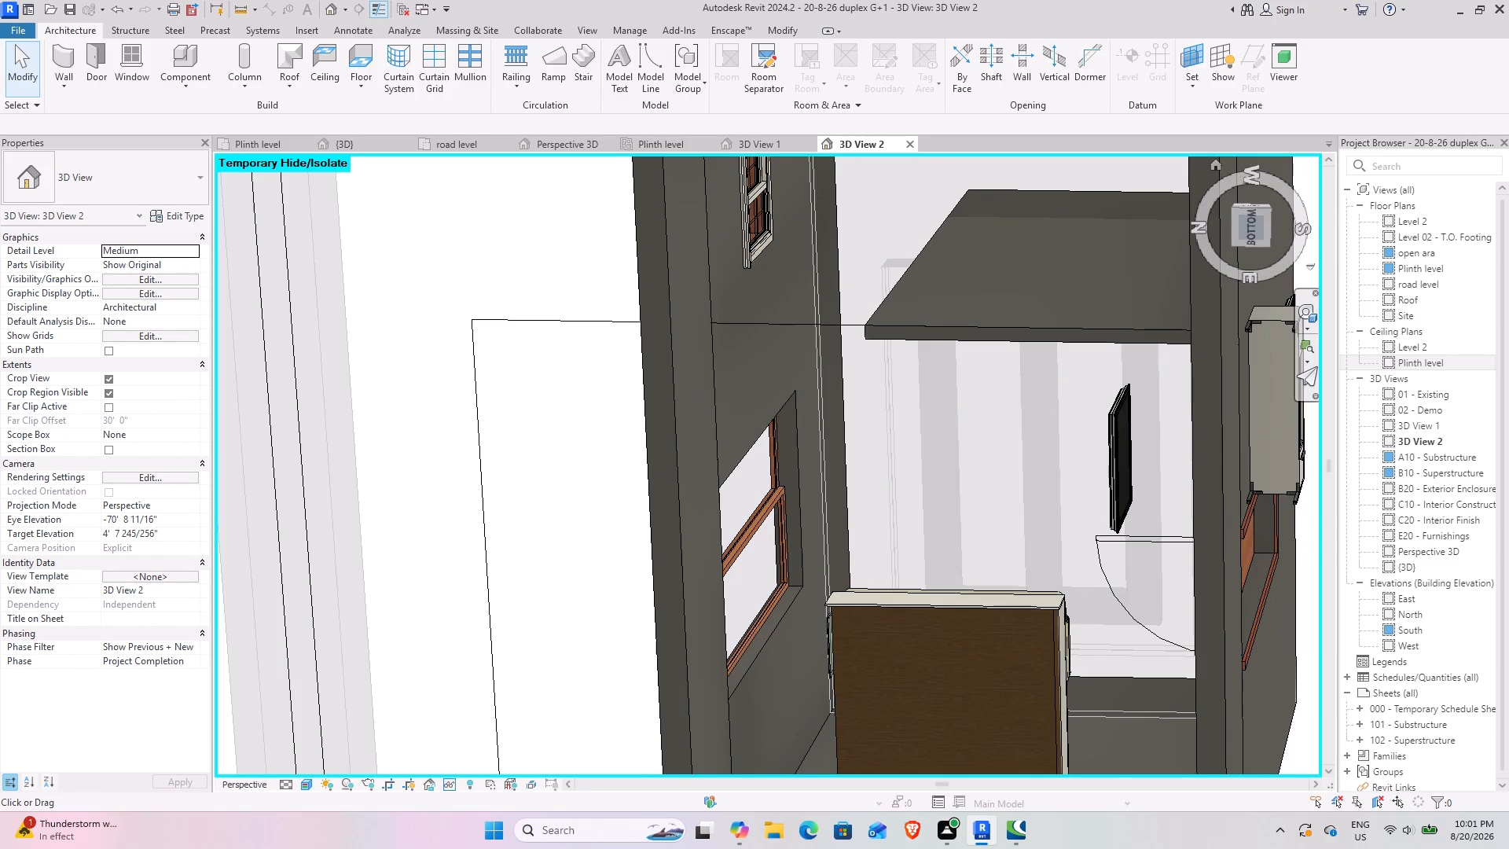
{"action": "left_click", "coordinate": [1254, 228]}
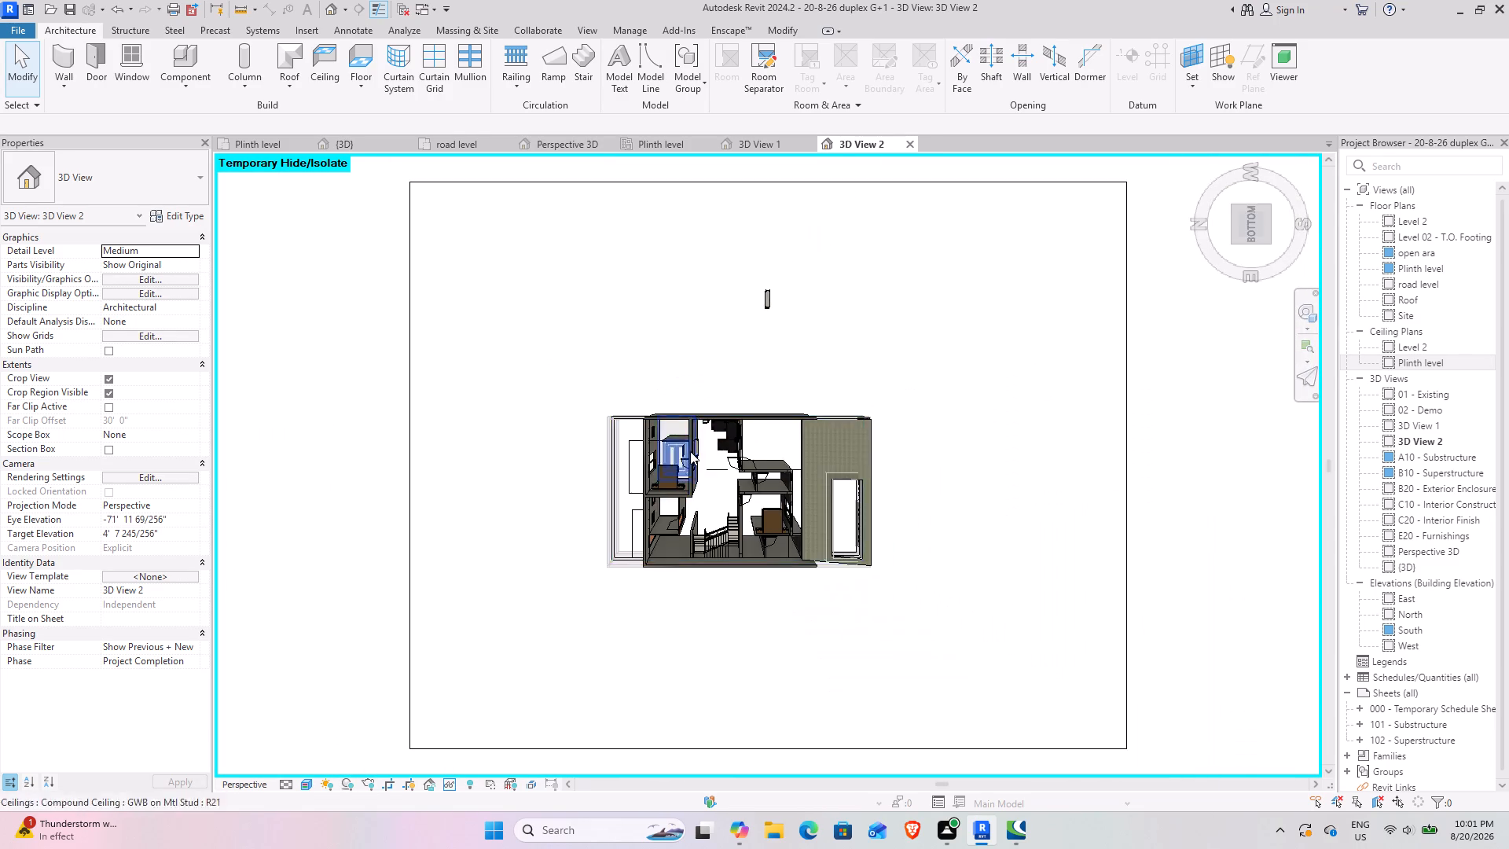
{"action": "scroll", "coordinate": [691, 450], "scroll_direction": "up", "scroll_amount": 16}
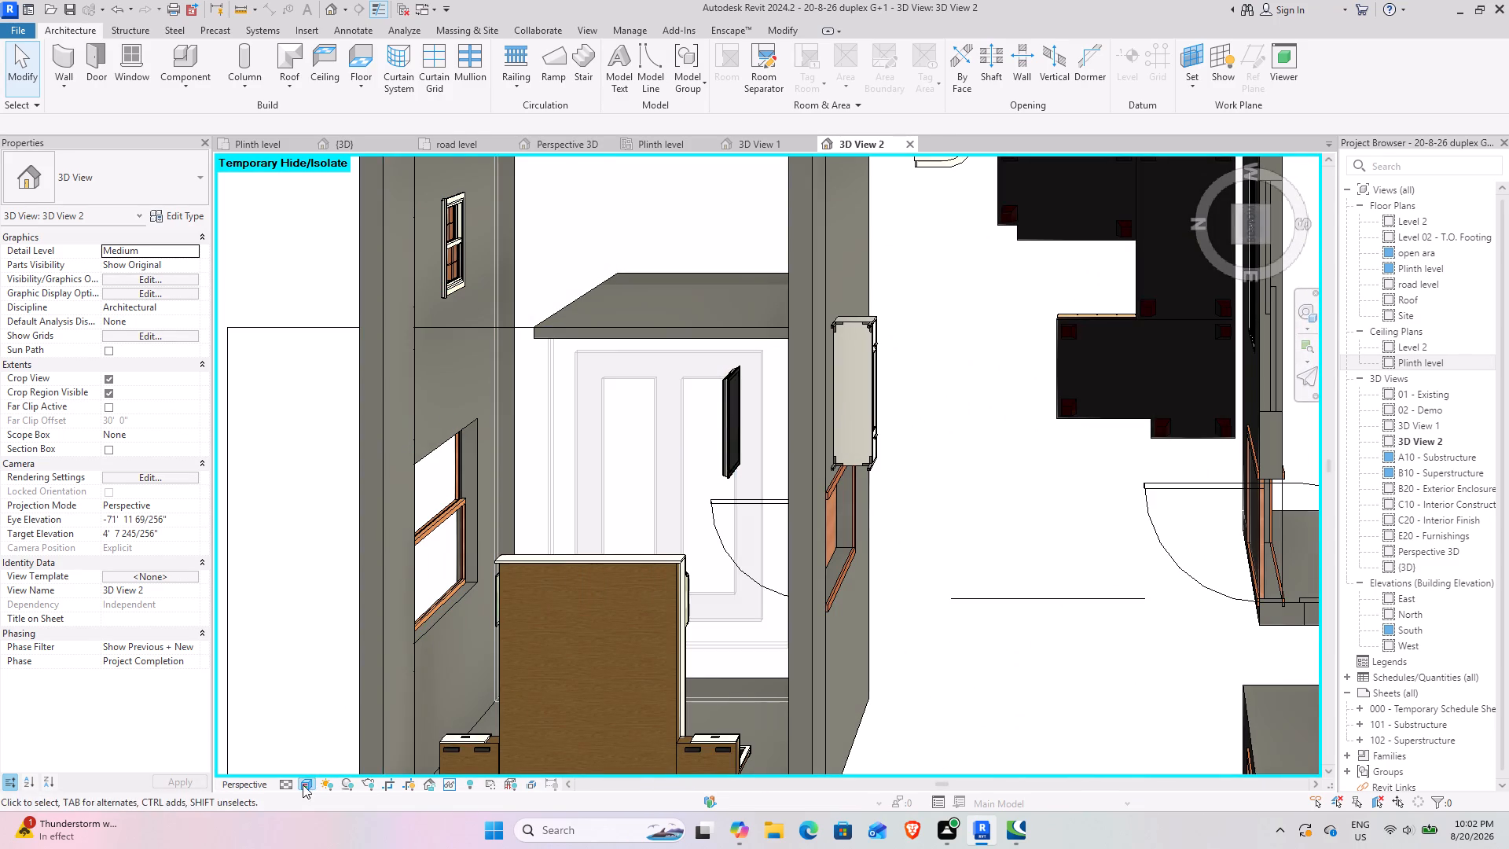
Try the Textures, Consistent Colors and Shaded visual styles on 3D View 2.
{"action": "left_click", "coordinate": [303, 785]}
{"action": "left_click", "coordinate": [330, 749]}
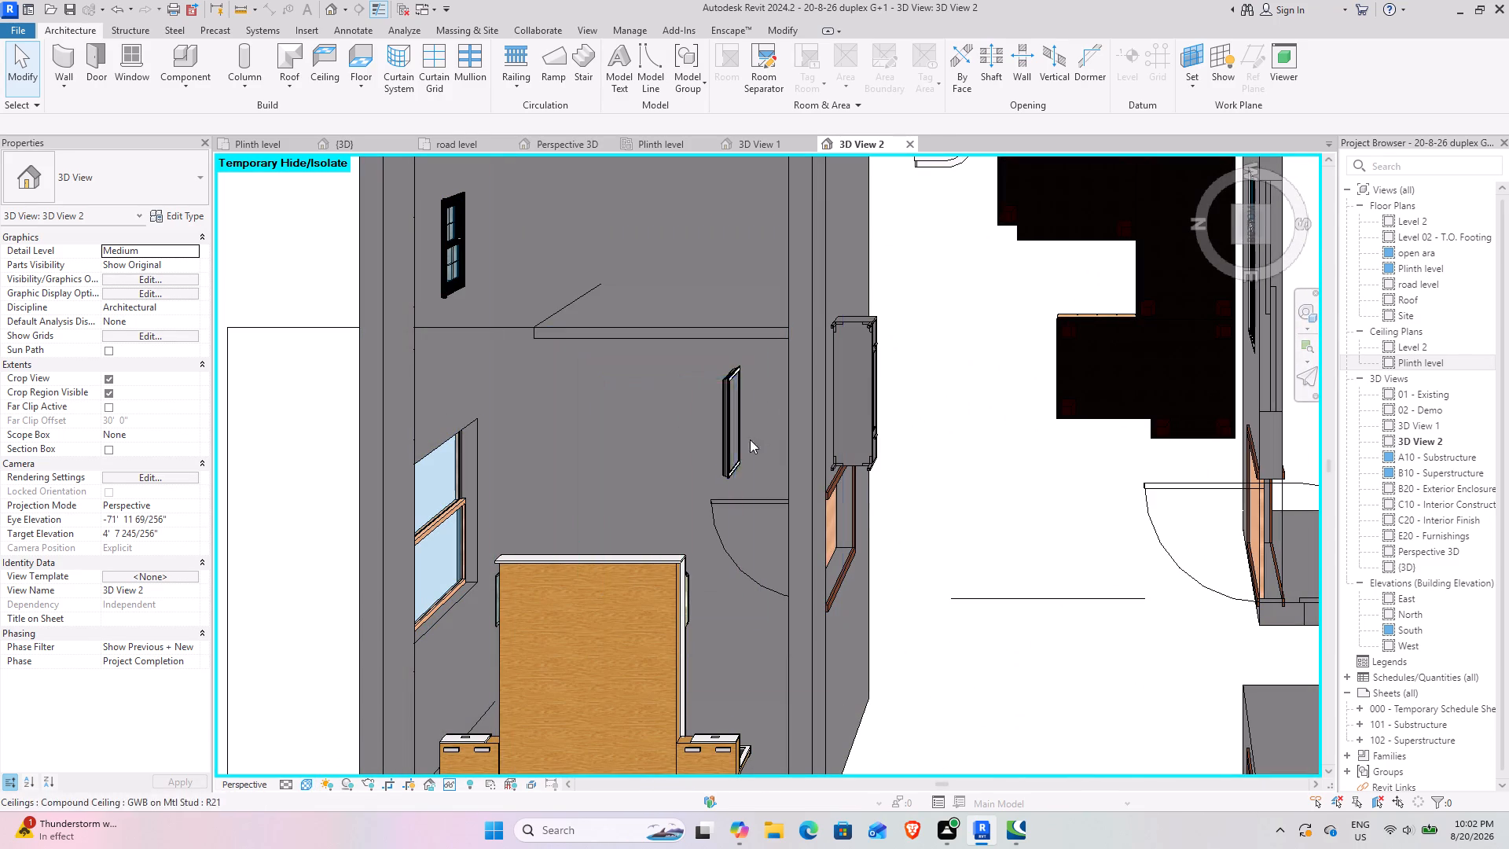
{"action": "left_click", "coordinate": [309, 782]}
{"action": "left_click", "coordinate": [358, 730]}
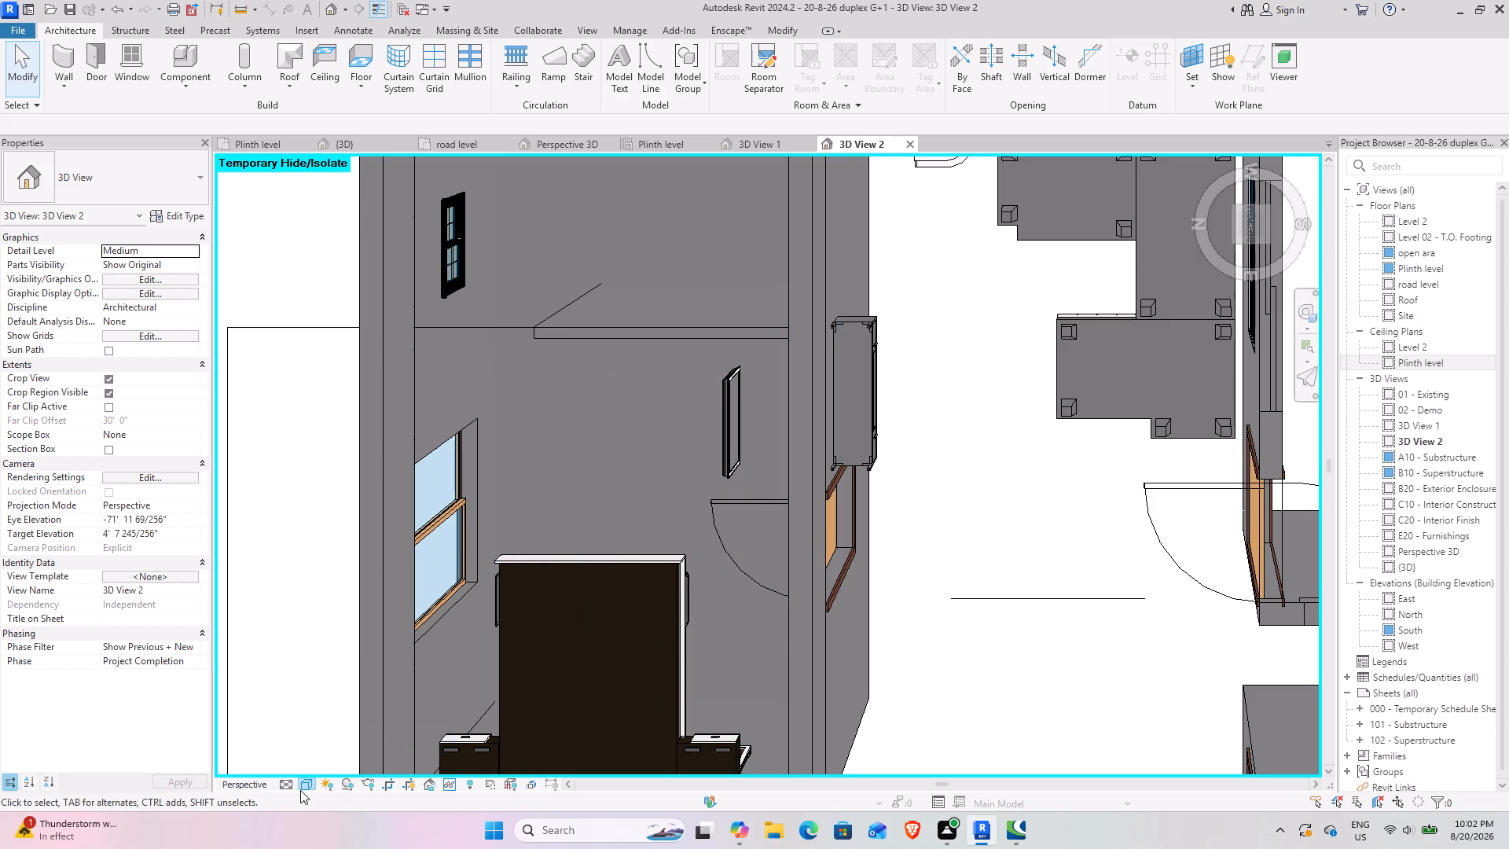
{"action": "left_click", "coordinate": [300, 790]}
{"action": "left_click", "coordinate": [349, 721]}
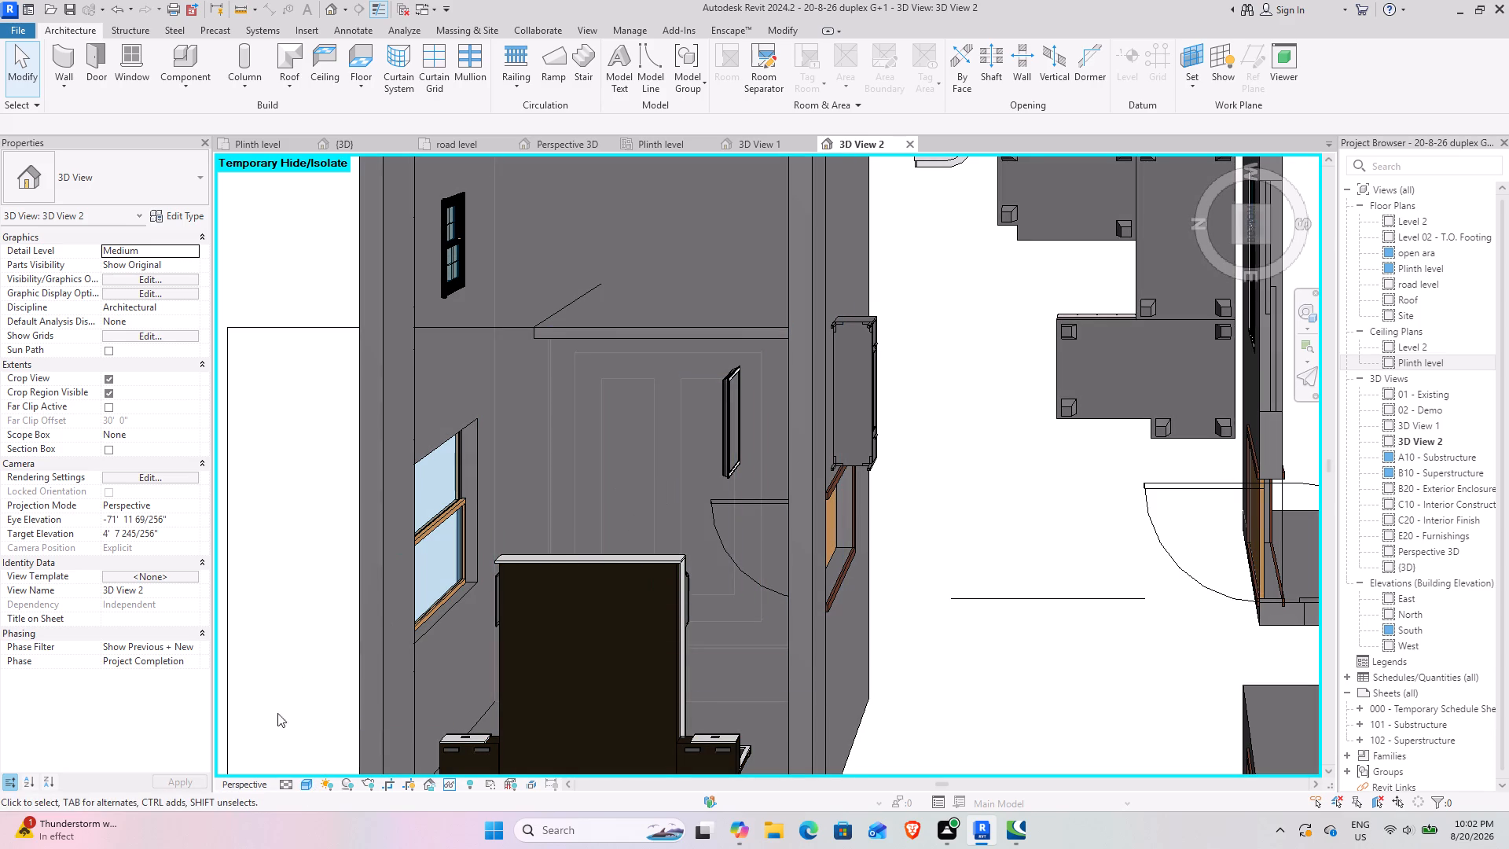
Set the visual style of 3D View 2 to Hidden Line.
{"action": "left_click", "coordinate": [299, 781]}
{"action": "left_click", "coordinate": [319, 707]}
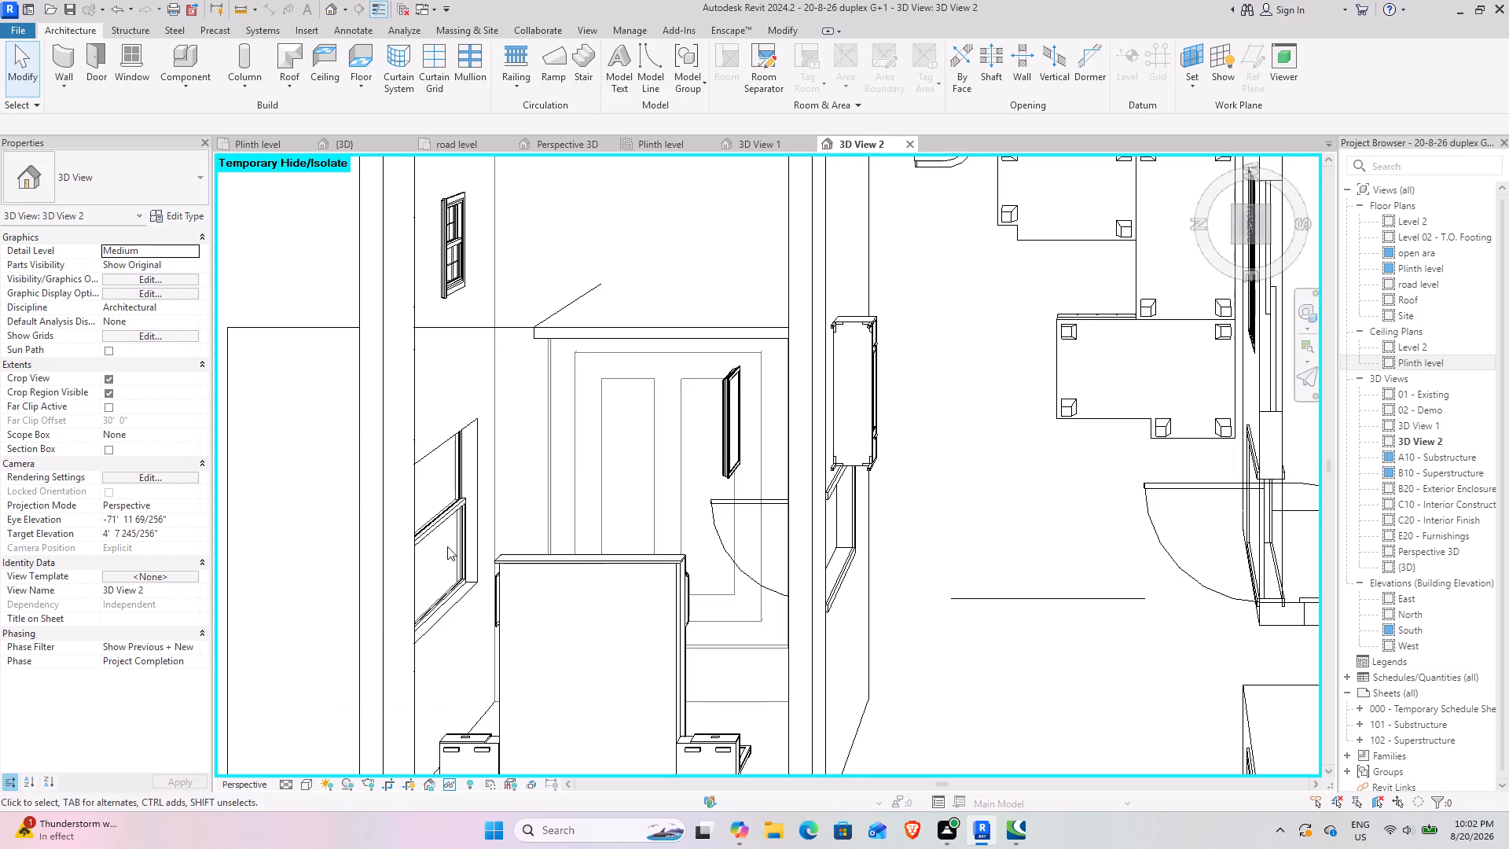
Temporarily hide the Modern_Bed furniture and the 40-inch LCD TV obstructing the bedroom ceiling.
{"action": "middle_click_drag", "start_coordinate": [616, 432], "coordinate": [644, 401], "text": "shift"}
{"action": "middle_click_drag", "start_coordinate": [630, 410], "coordinate": [836, 465]}
{"action": "middle_click_drag", "start_coordinate": [646, 505], "coordinate": [701, 513], "text": "shift"}
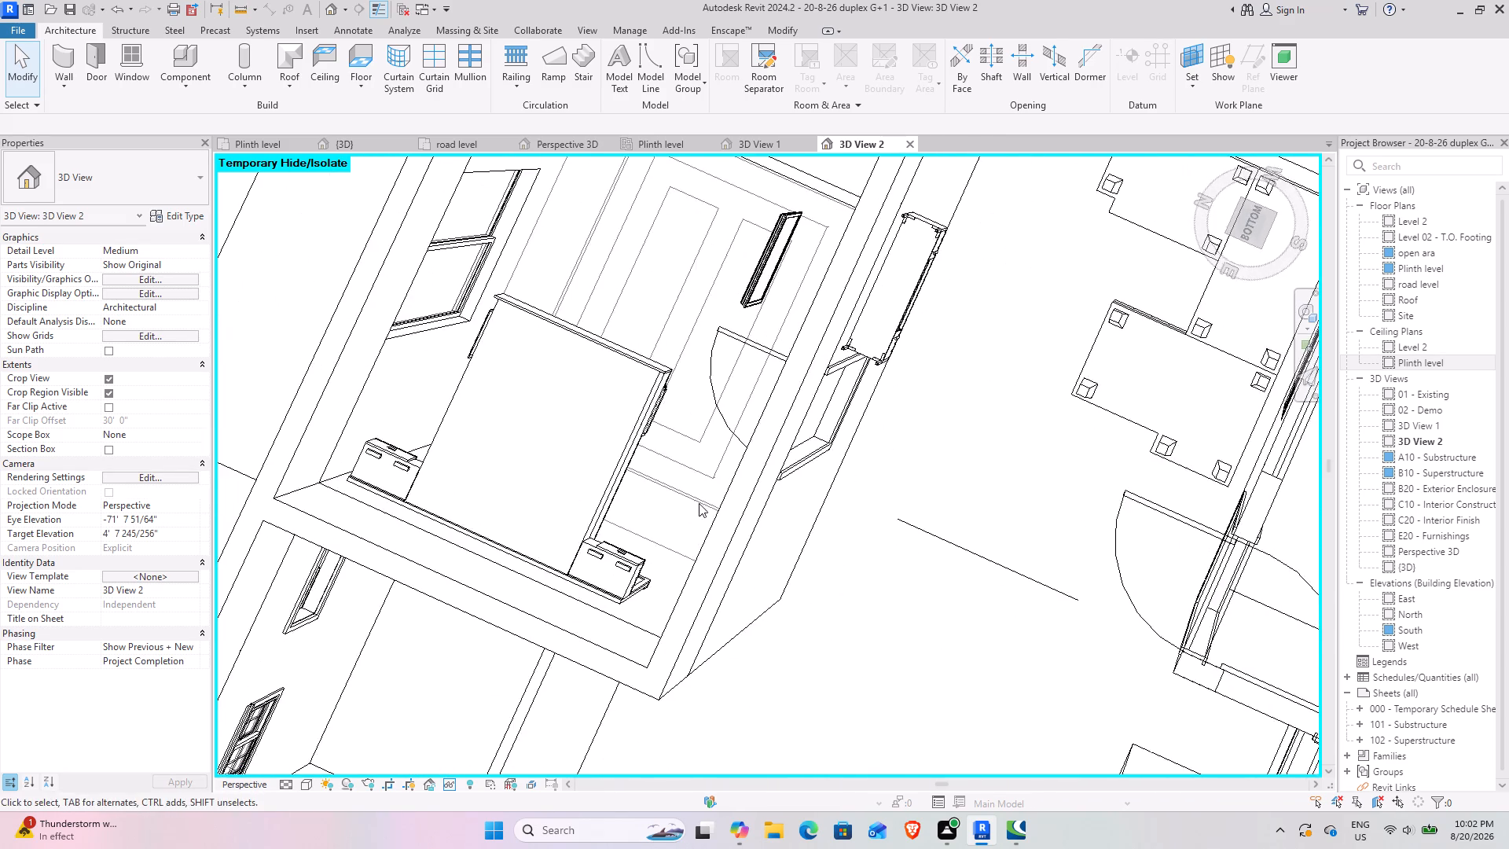
{"action": "middle_click_drag", "start_coordinate": [699, 502], "coordinate": [900, 645]}
{"action": "middle_click_drag", "start_coordinate": [748, 476], "coordinate": [701, 543], "text": "shift"}
{"action": "middle_click_drag", "start_coordinate": [915, 607], "coordinate": [791, 387]}
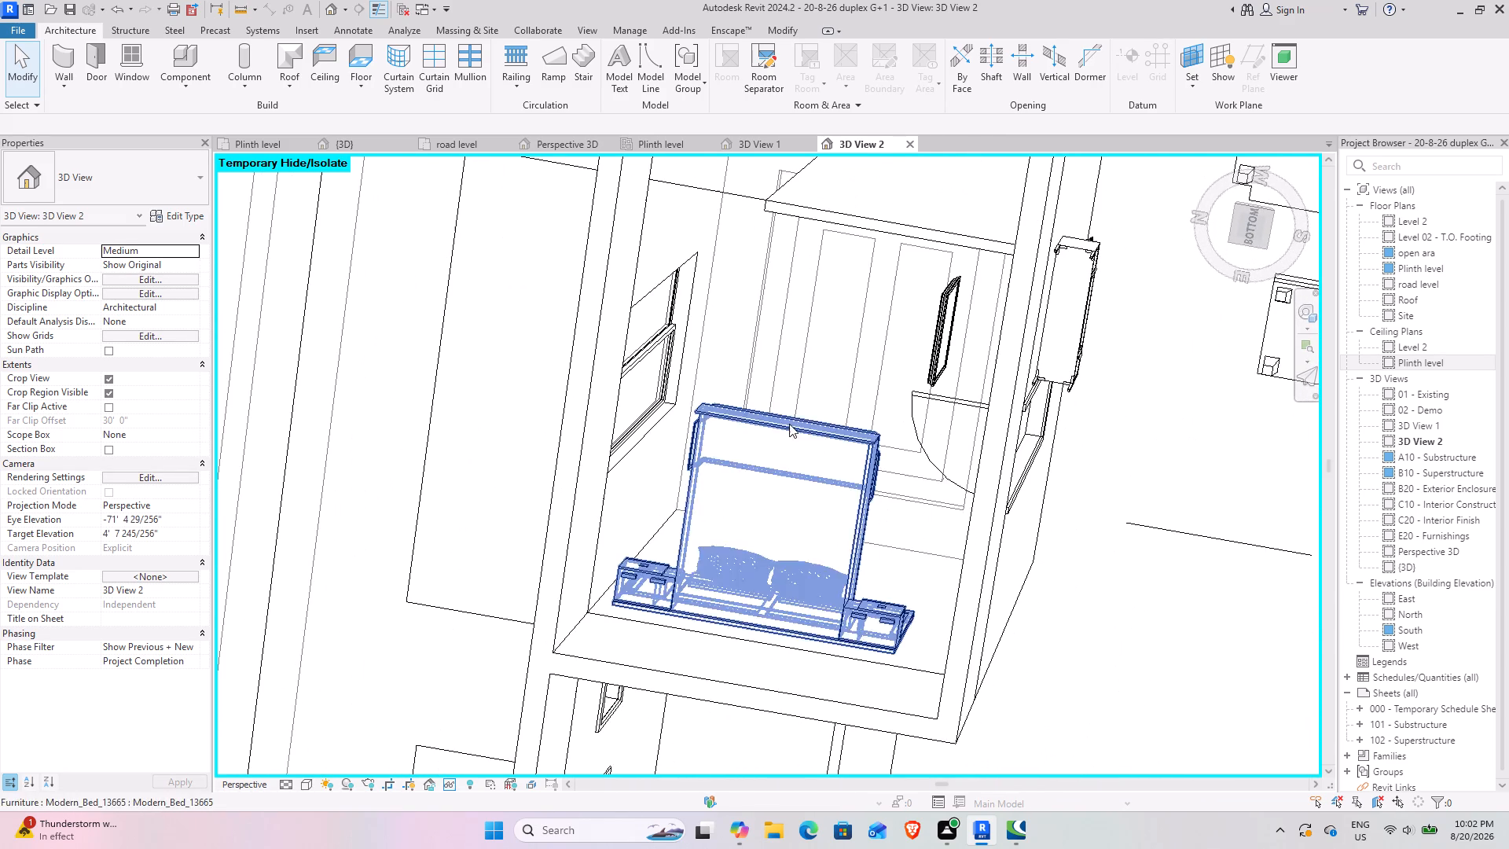
{"action": "left_click", "coordinate": [774, 432]}
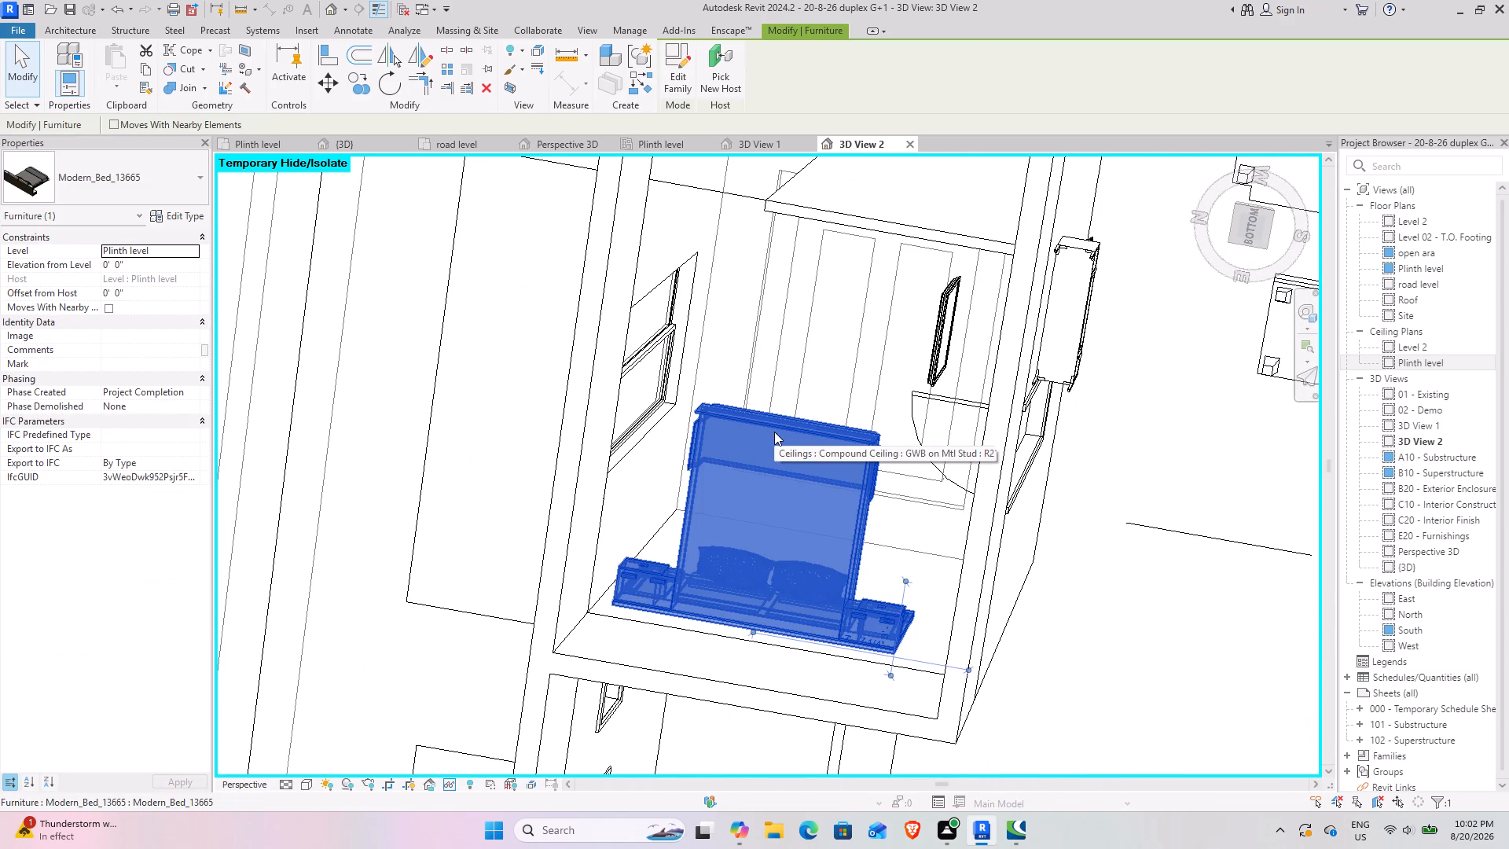
{"action": "type", "text": "JJ"}
{"action": "key", "text": "h"}
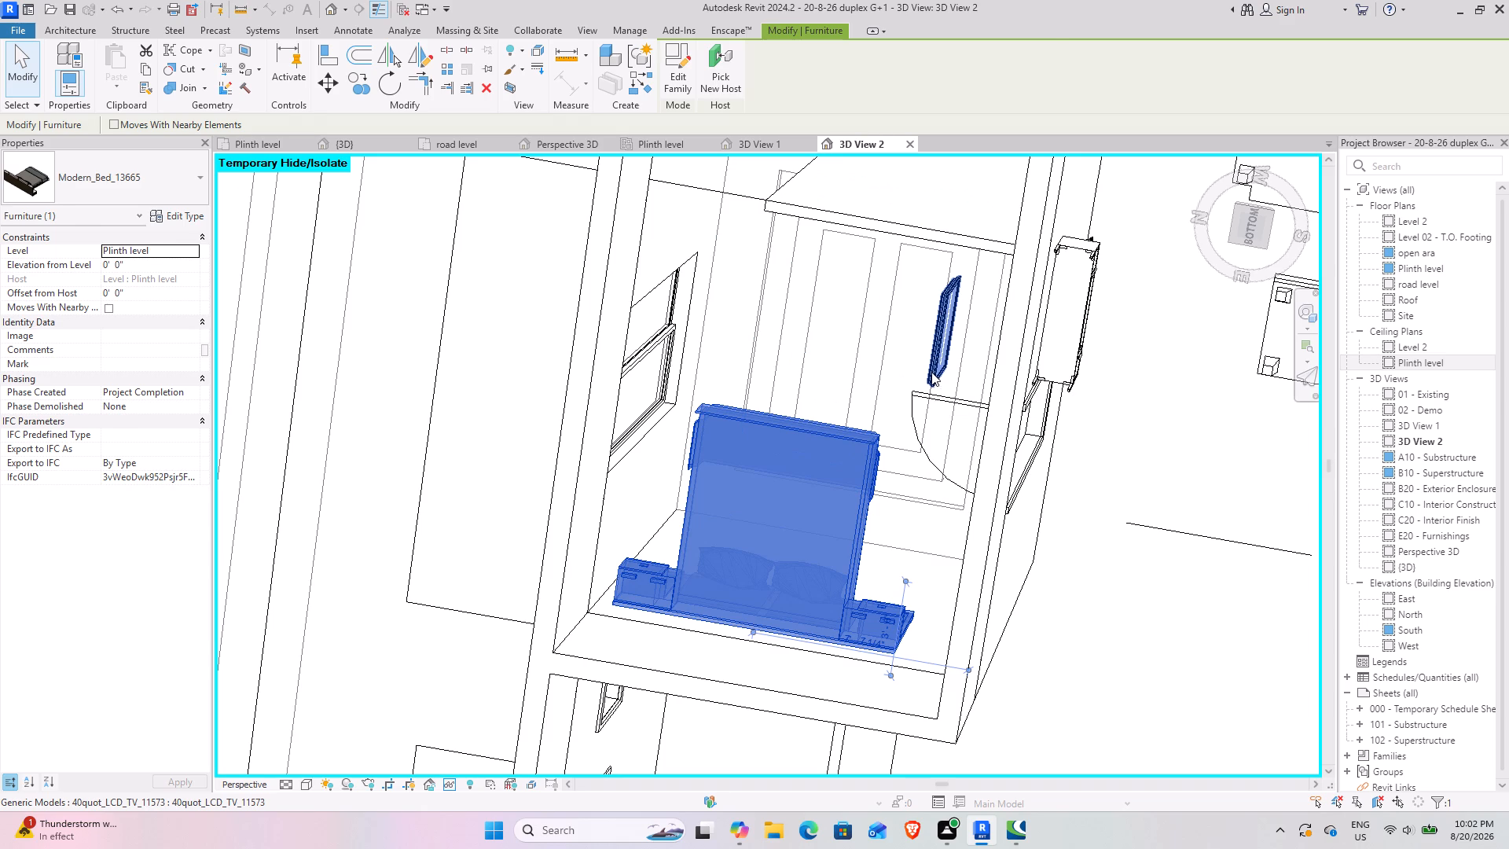
{"action": "key", "text": "h"}
{"action": "left_click", "coordinate": [938, 342]}
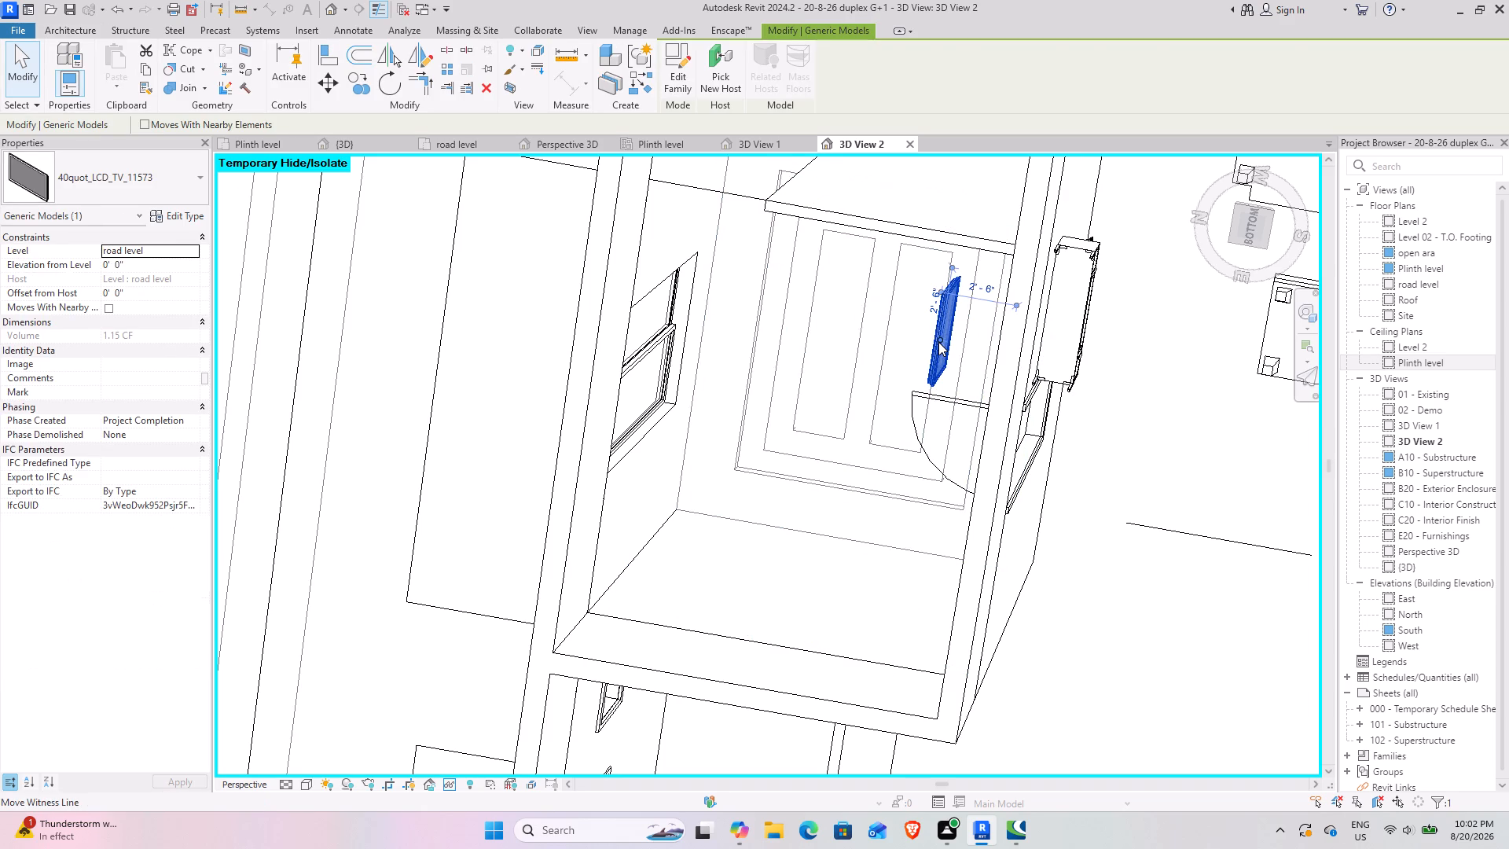
{"action": "type", "text": "HH"}
Examine the bedroom ceiling and its rectangular openings from below at several angles in 3D View 2.
{"action": "middle_click_drag", "start_coordinate": [858, 443], "coordinate": [888, 440], "text": "shift"}
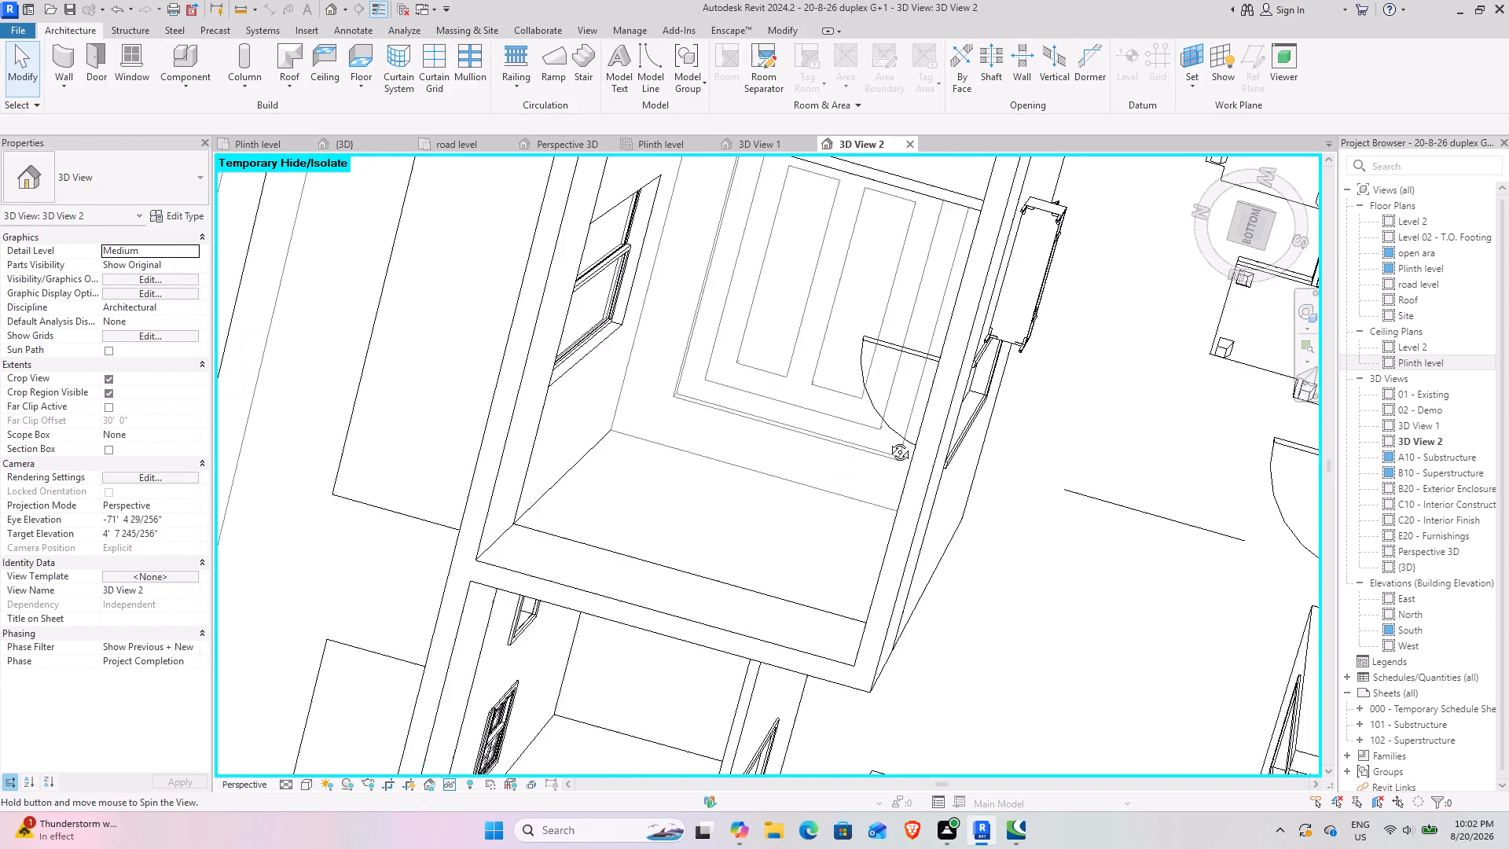
{"action": "middle_click_drag", "start_coordinate": [888, 440], "coordinate": [828, 480], "text": "shift"}
{"action": "middle_click_drag", "start_coordinate": [868, 535], "coordinate": [744, 656]}
{"action": "middle_click_drag", "start_coordinate": [746, 621], "coordinate": [747, 614], "text": "shift"}
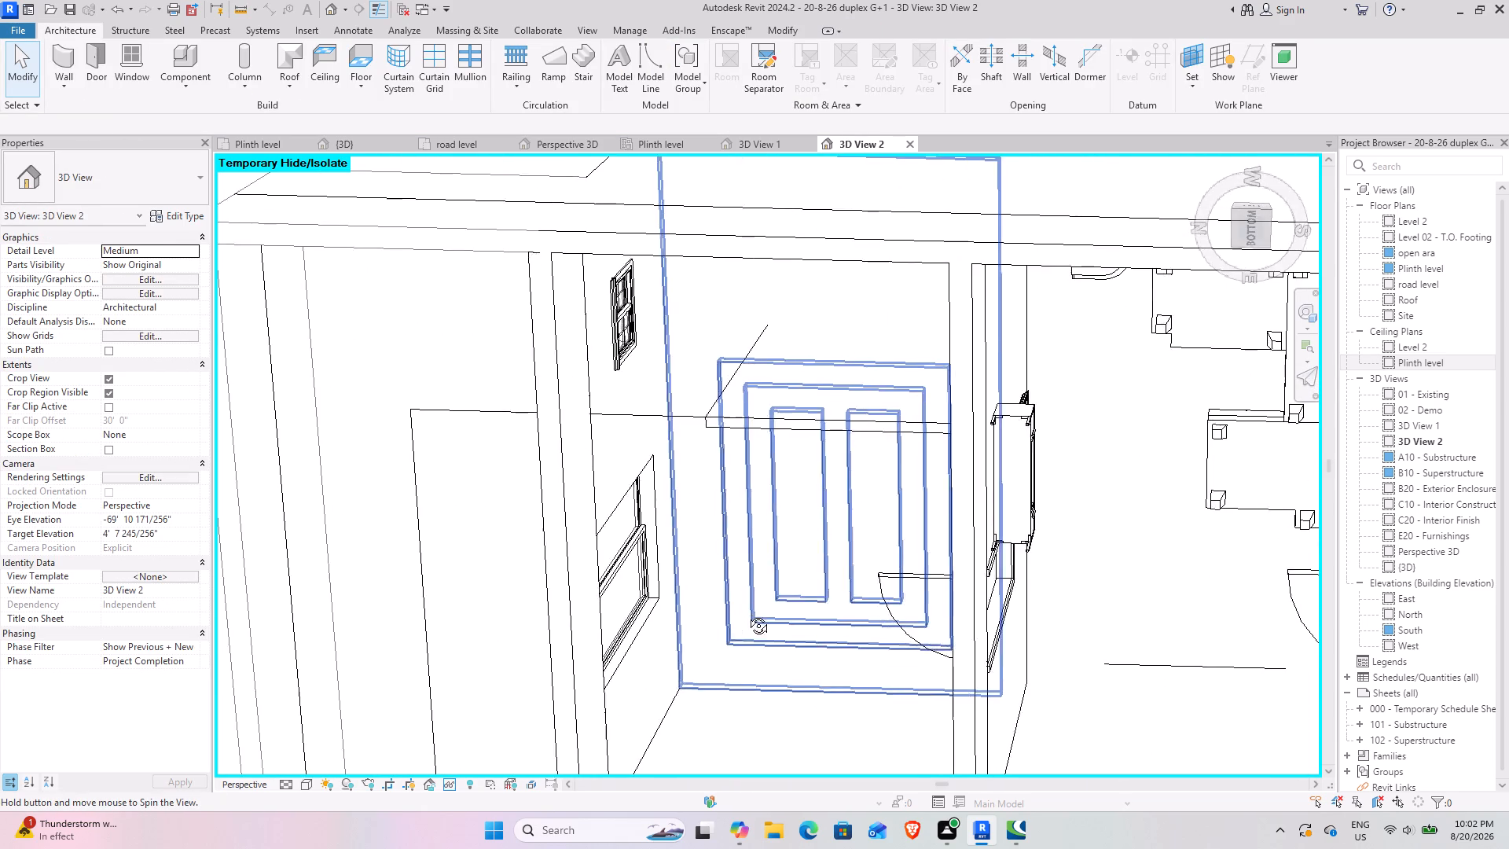
{"action": "middle_click_drag", "start_coordinate": [747, 614], "coordinate": [826, 513], "text": "shift"}
{"action": "middle_click_drag", "start_coordinate": [835, 548], "coordinate": [1041, 670]}
{"action": "middle_click_drag", "start_coordinate": [918, 630], "coordinate": [880, 699], "text": "shift"}
{"action": "middle_click_drag", "start_coordinate": [945, 676], "coordinate": [1019, 569], "text": "shift"}
{"action": "middle_click_drag", "start_coordinate": [853, 527], "coordinate": [953, 647]}
{"action": "middle_click_drag", "start_coordinate": [835, 406], "coordinate": [800, 344]}
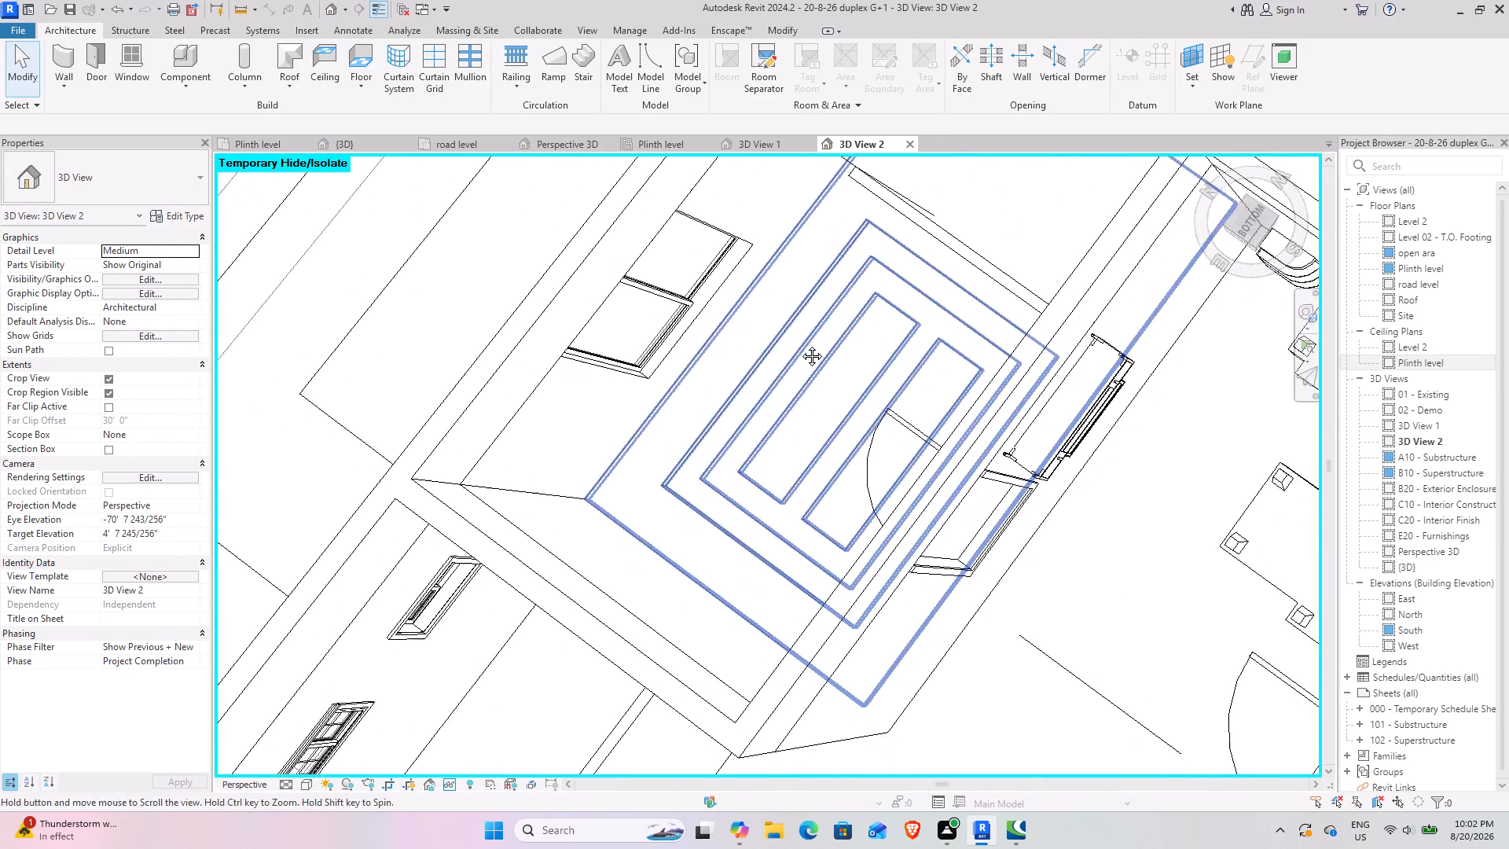
{"action": "middle_click_drag", "start_coordinate": [800, 344], "coordinate": [796, 343]}
{"action": "scroll", "coordinate": [719, 408], "scroll_direction": "down", "scroll_amount": 15}
{"action": "middle_click_drag", "start_coordinate": [703, 601], "coordinate": [770, 641], "text": "shift"}
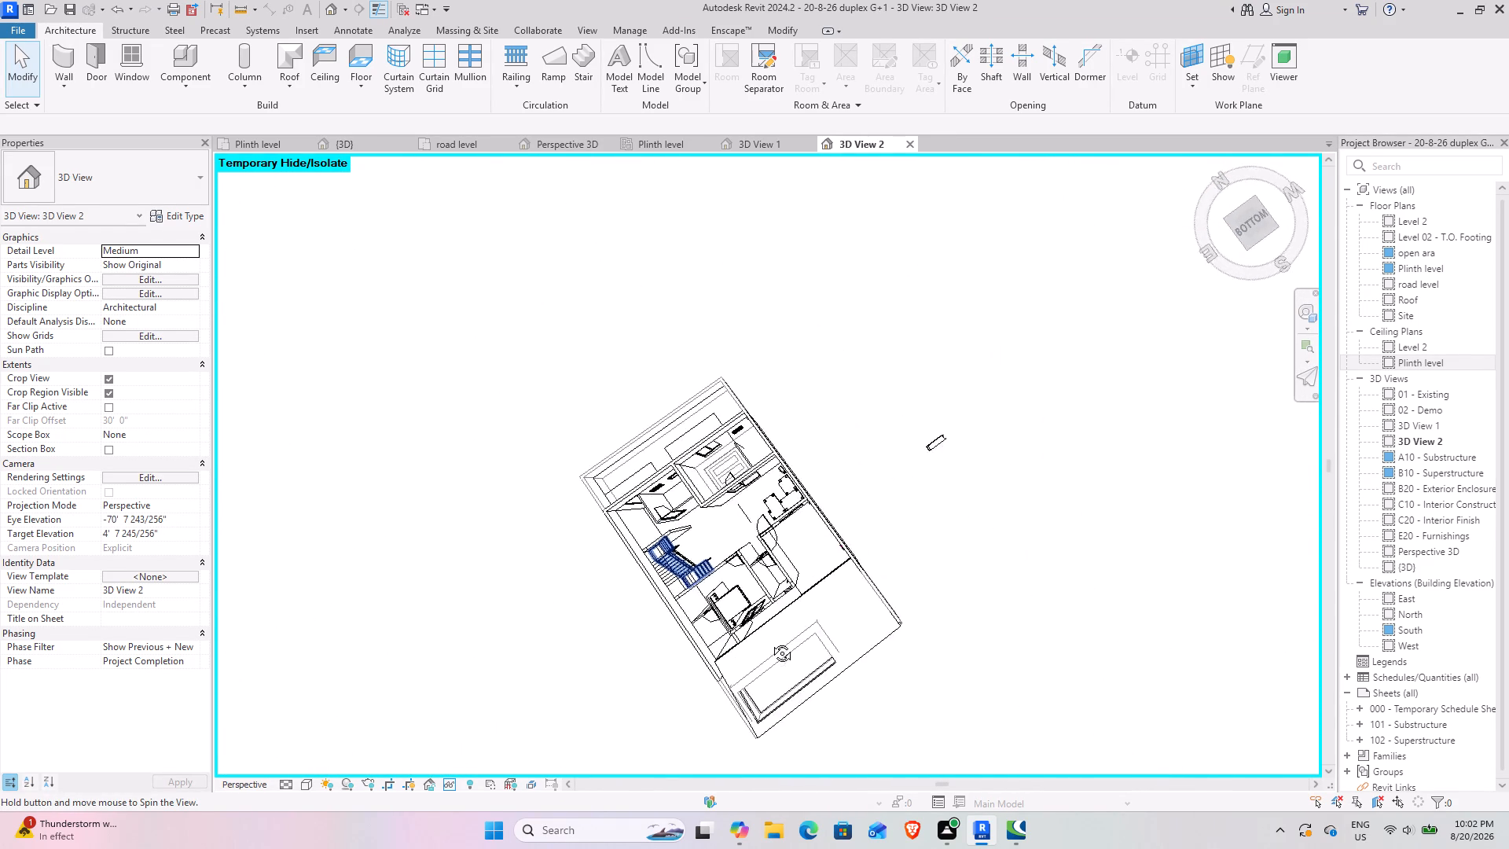
{"action": "middle_click_drag", "start_coordinate": [770, 641], "coordinate": [905, 761], "text": "shift"}
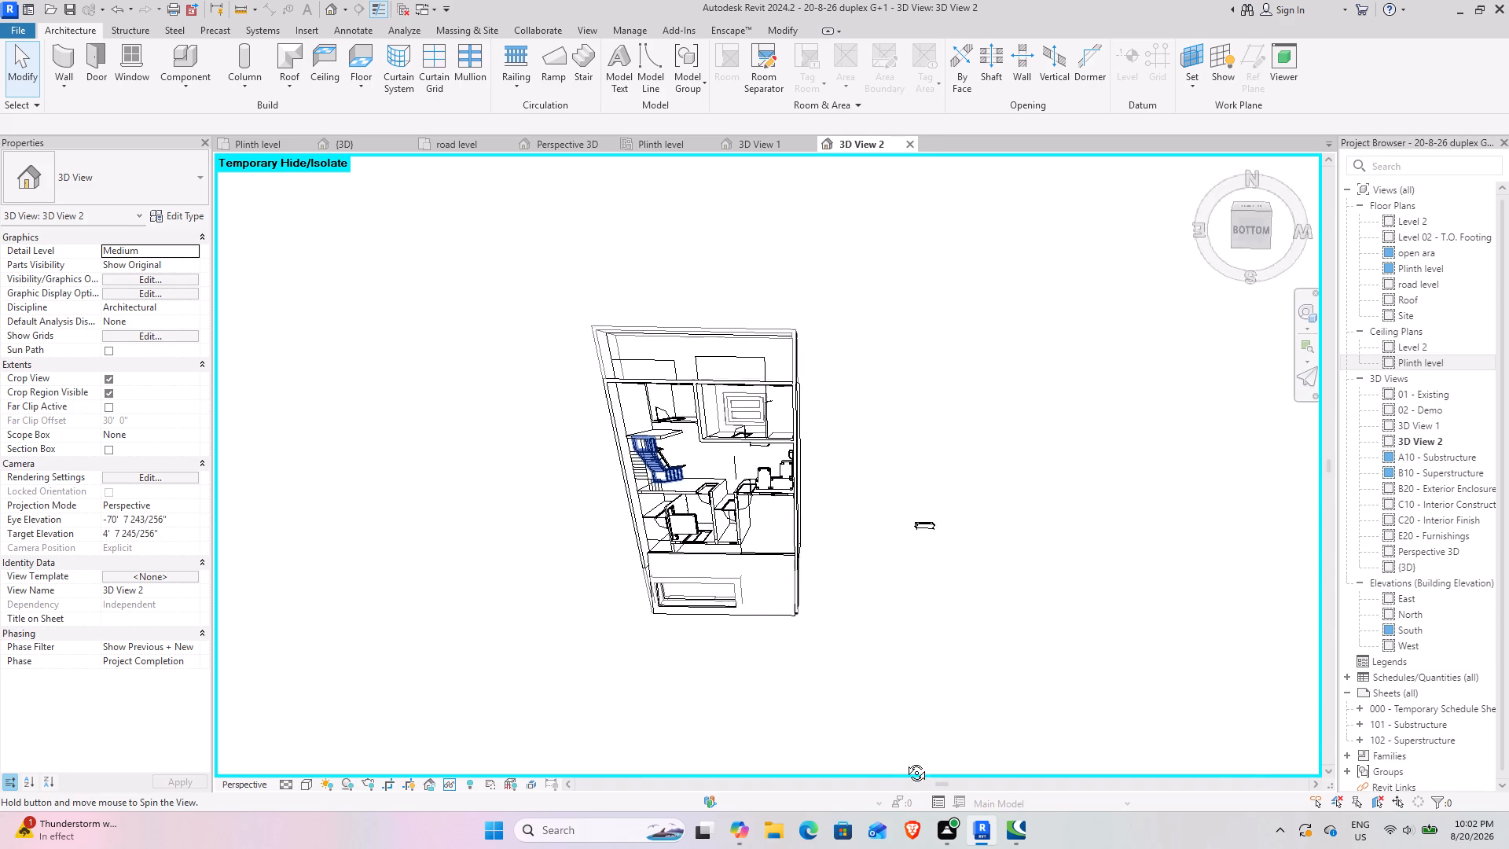
{"action": "middle_click_drag", "start_coordinate": [905, 761], "coordinate": [920, 730], "text": "shift"}
{"action": "scroll", "coordinate": [710, 367], "scroll_direction": "up", "scroll_amount": 6}
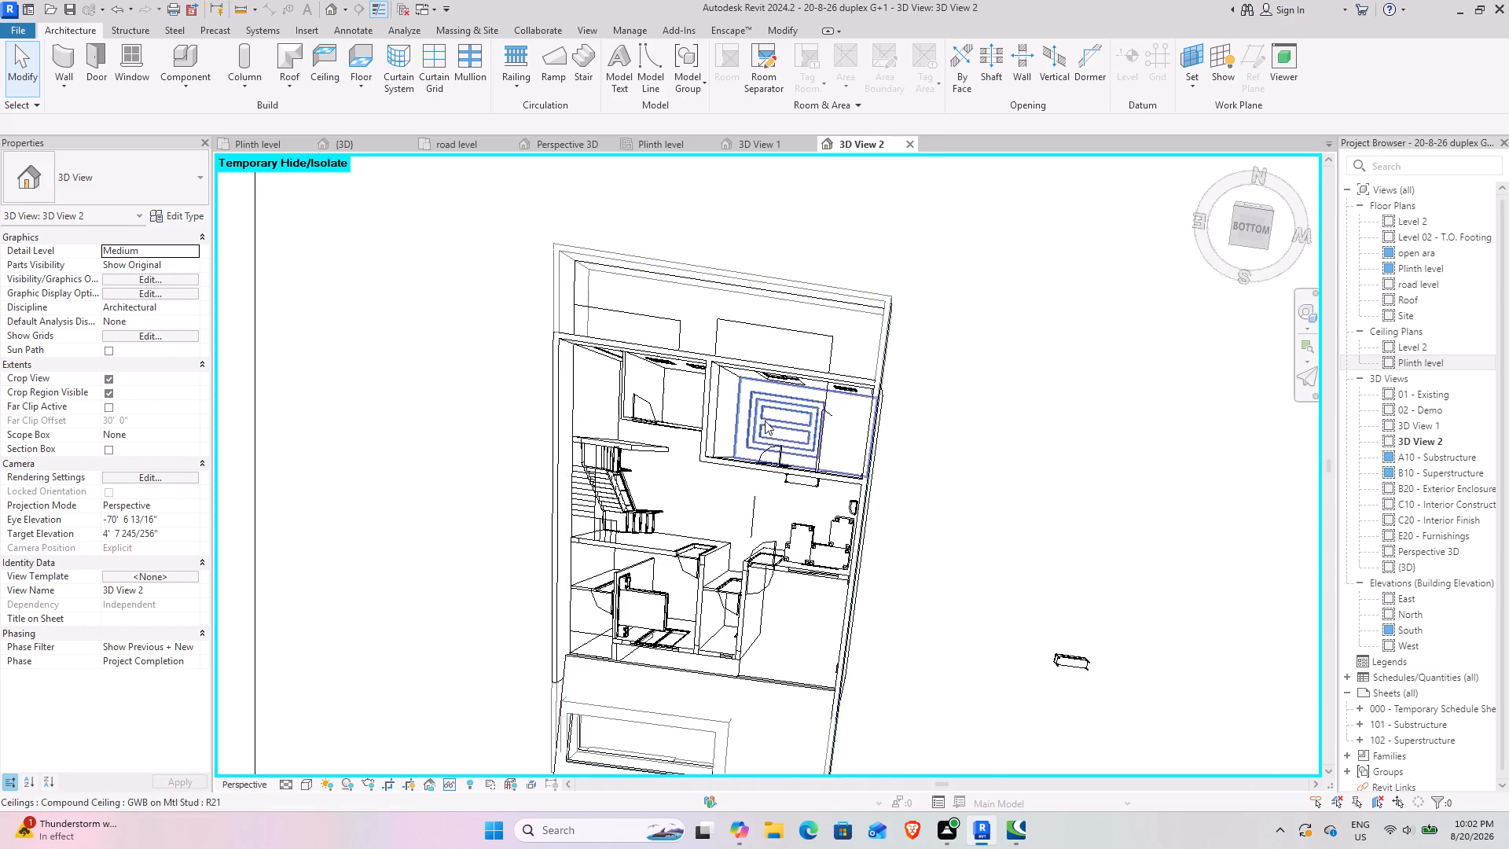
{"action": "scroll", "coordinate": [765, 421], "scroll_direction": "up", "scroll_amount": 10}
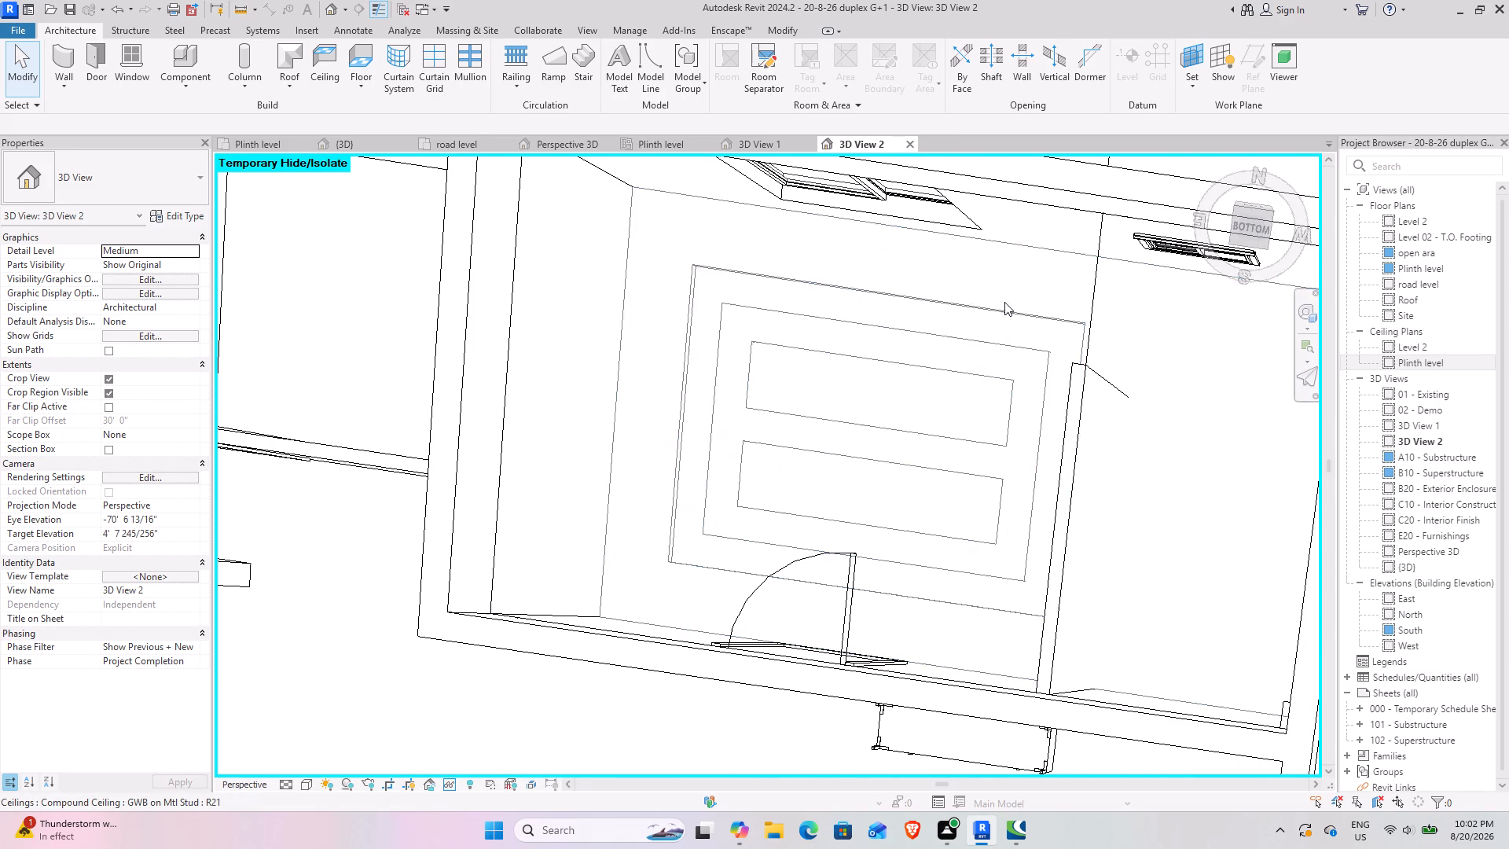
Orient 3D View 2 to the back of the building and close that view.
{"action": "left_click", "coordinate": [855, 145]}
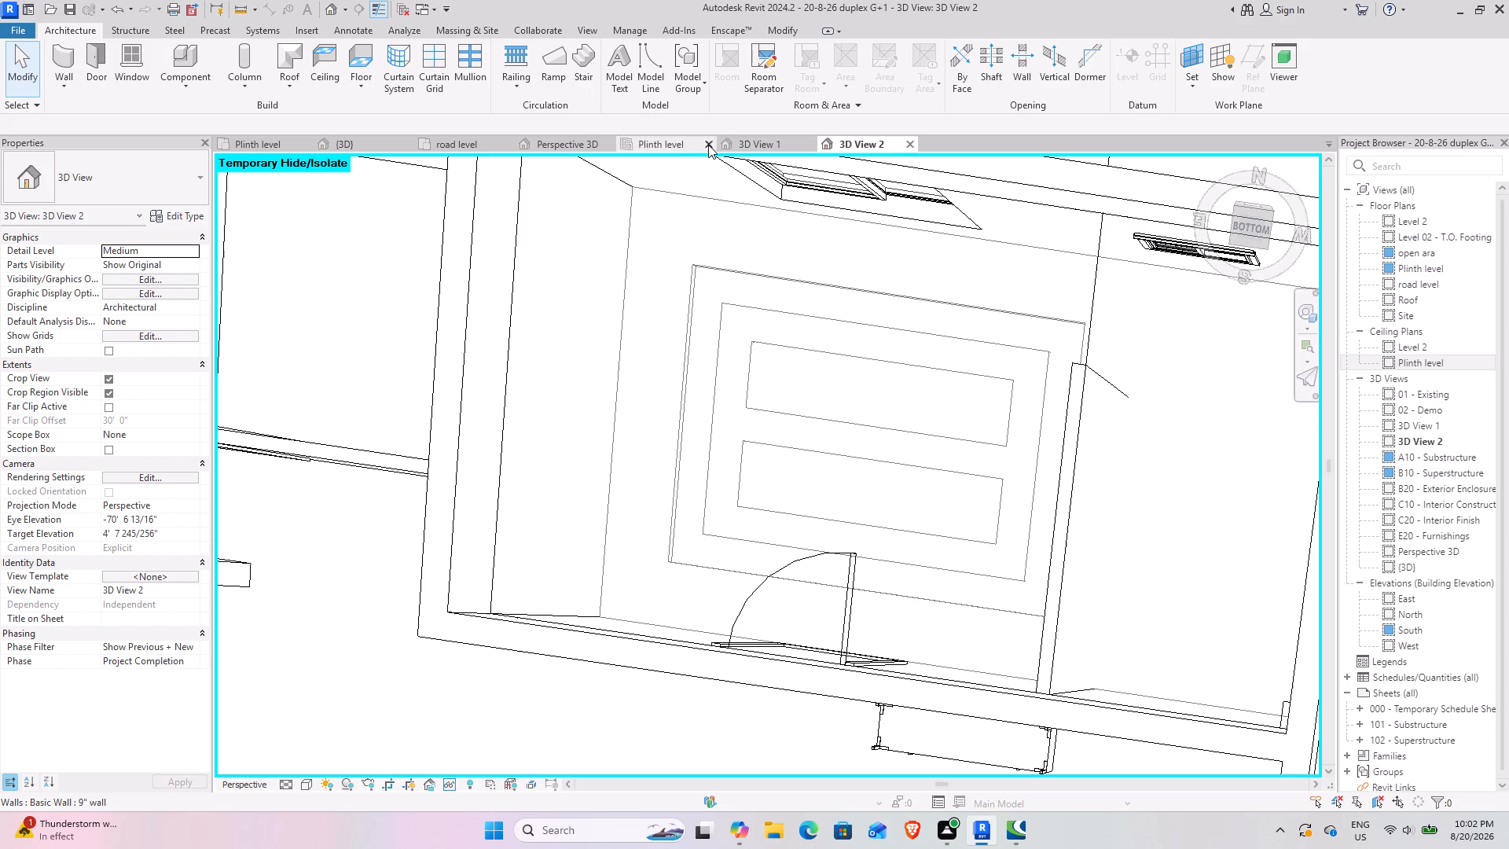
{"action": "left_click", "coordinate": [861, 138]}
{"action": "left_click", "coordinate": [861, 138]}
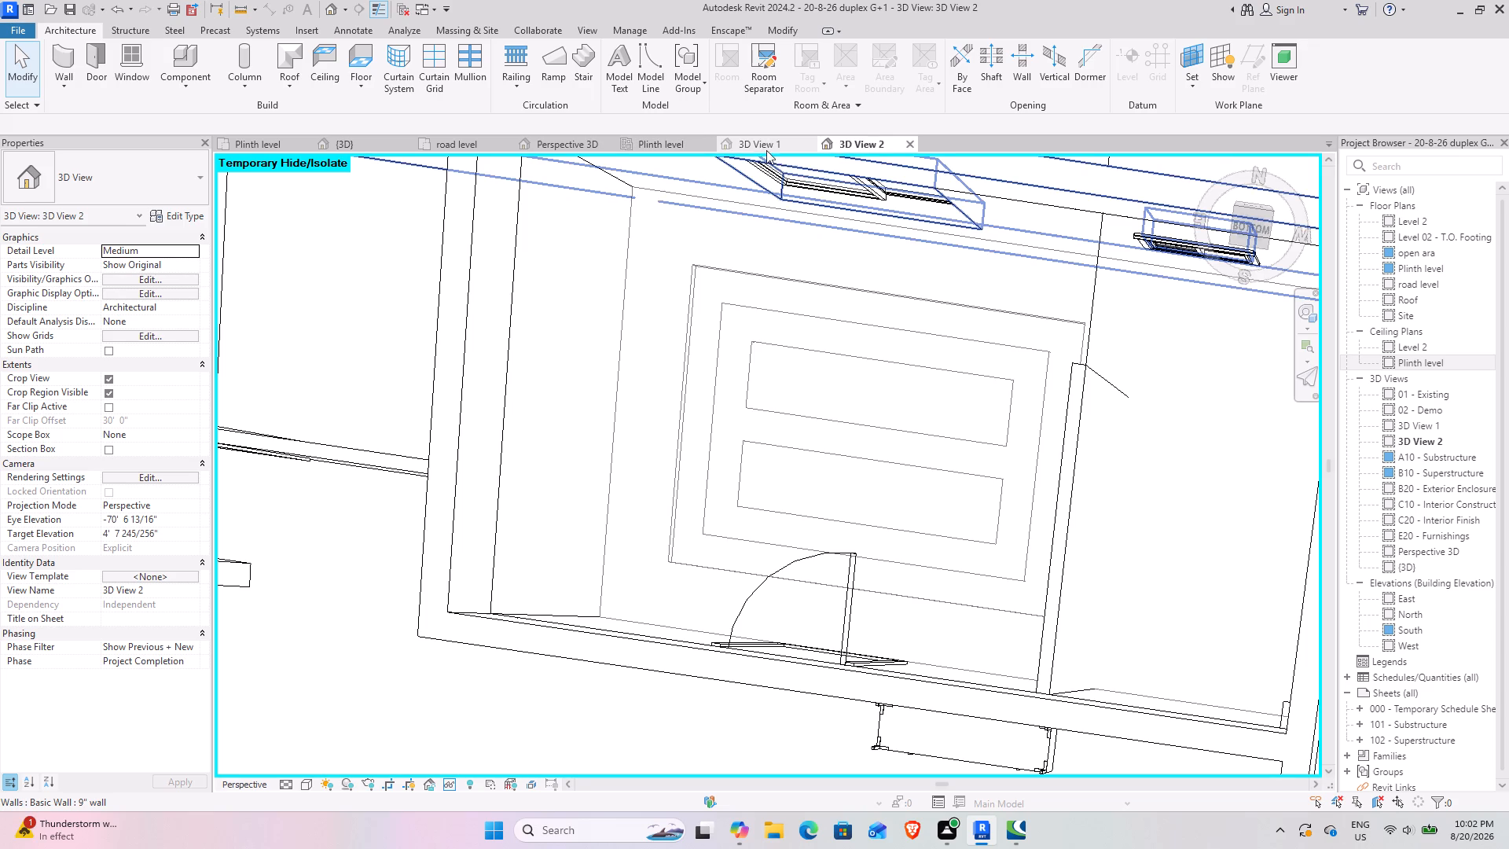
{"action": "left_click", "coordinate": [762, 147]}
{"action": "left_click", "coordinate": [835, 142]}
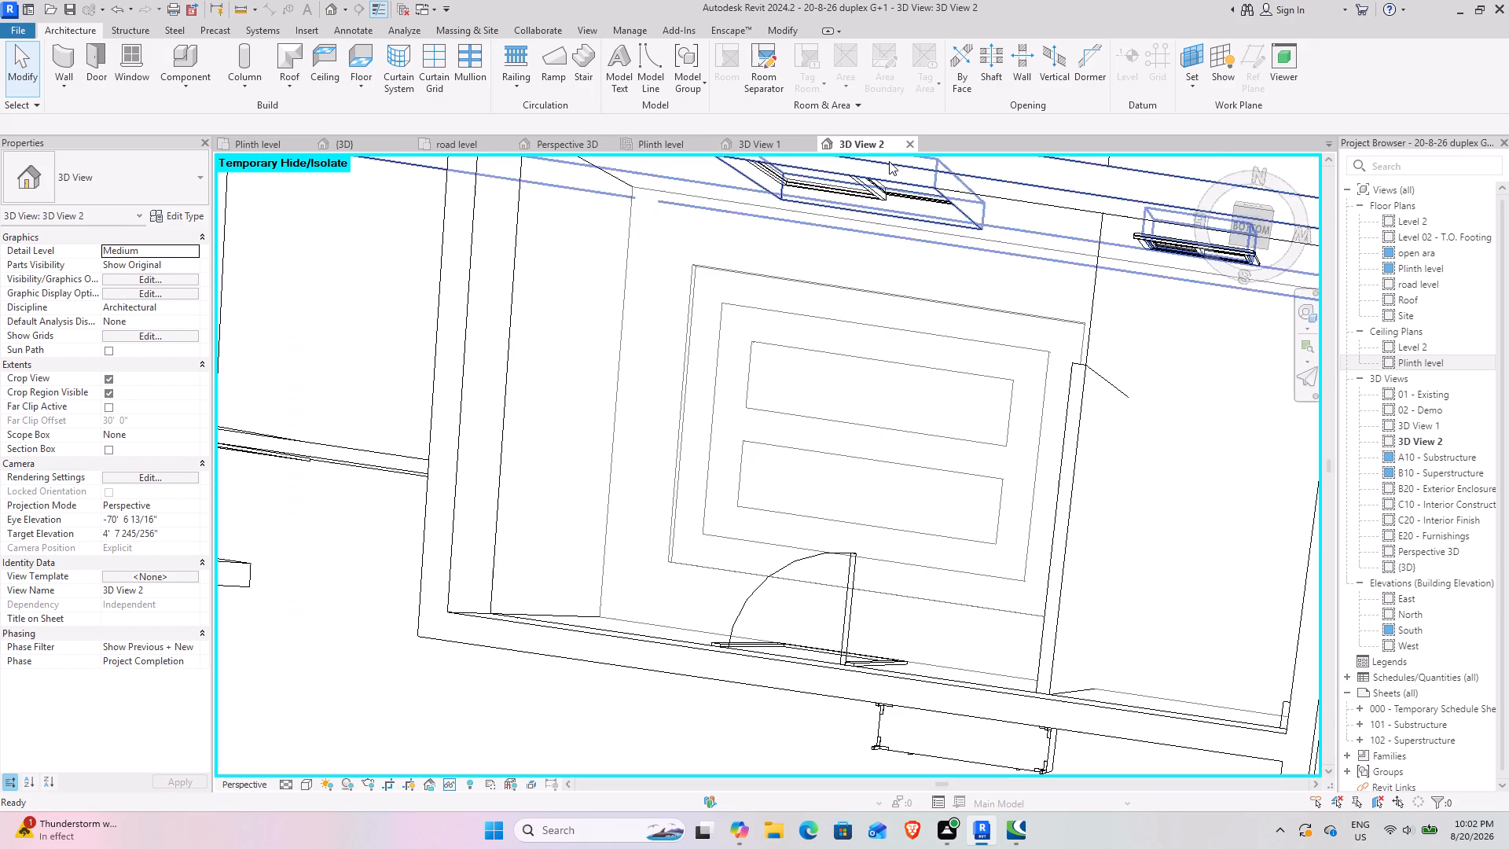
{"action": "left_click", "coordinate": [1250, 205]}
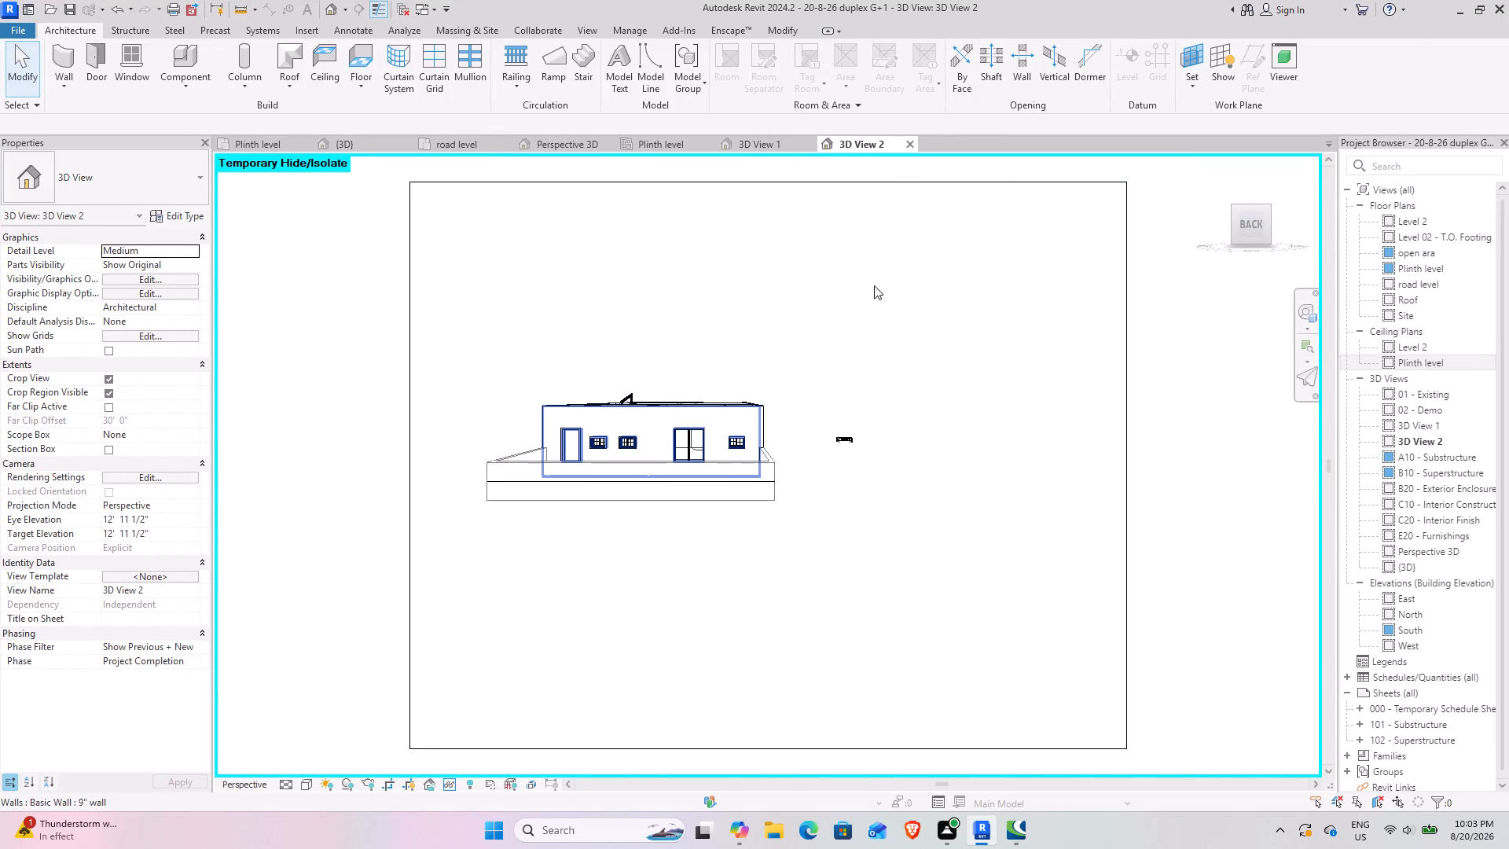
{"action": "left_click", "coordinate": [906, 148]}
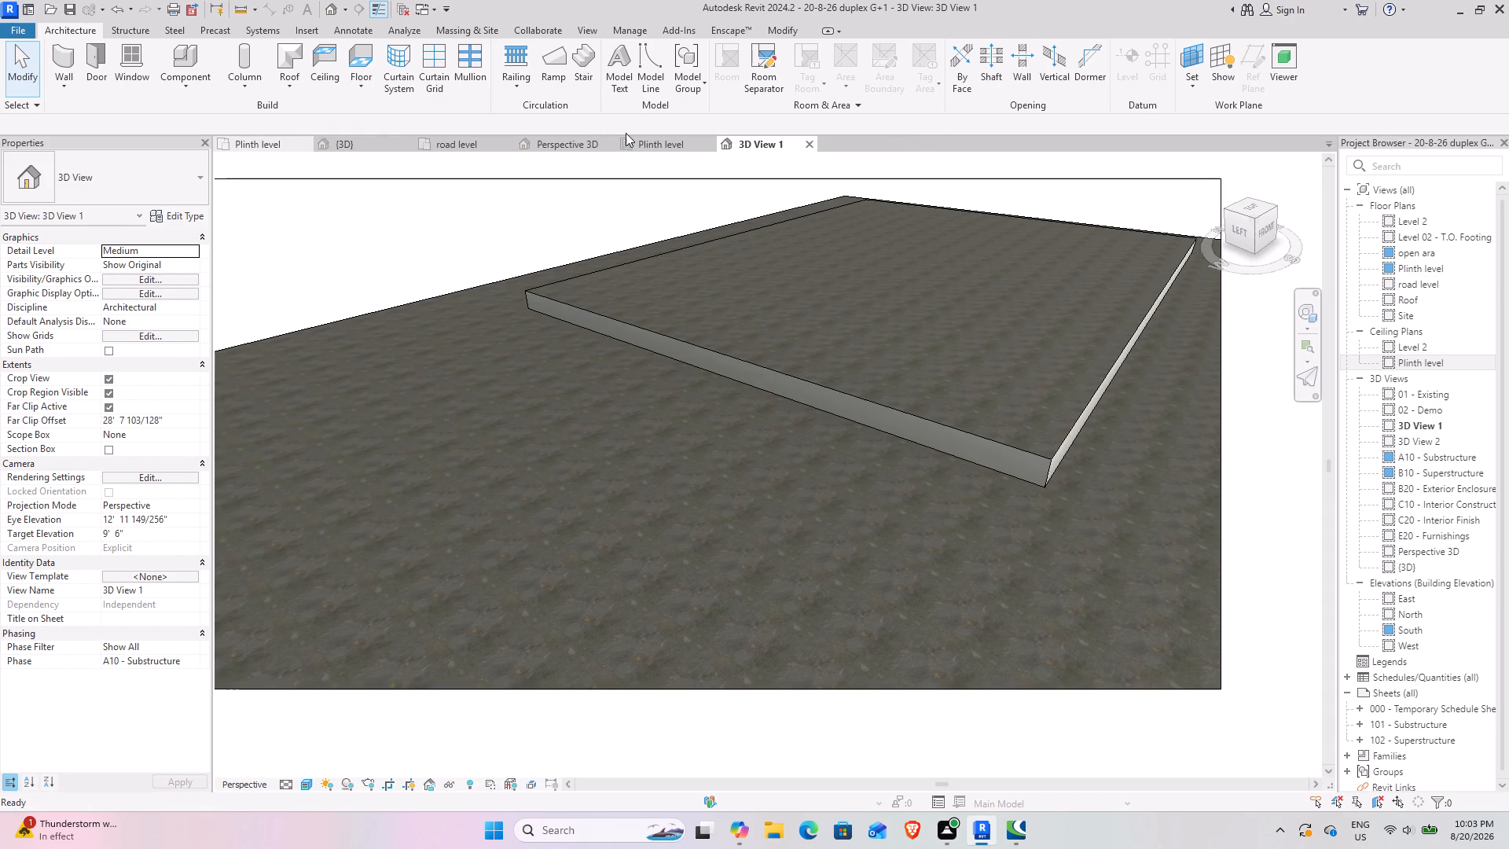
Place a perspective camera with a 5' 6" offset in the Plinth level floor plan, looking diagonally across the bedroom from its upper-left corner.
{"action": "left_click", "coordinate": [644, 141]}
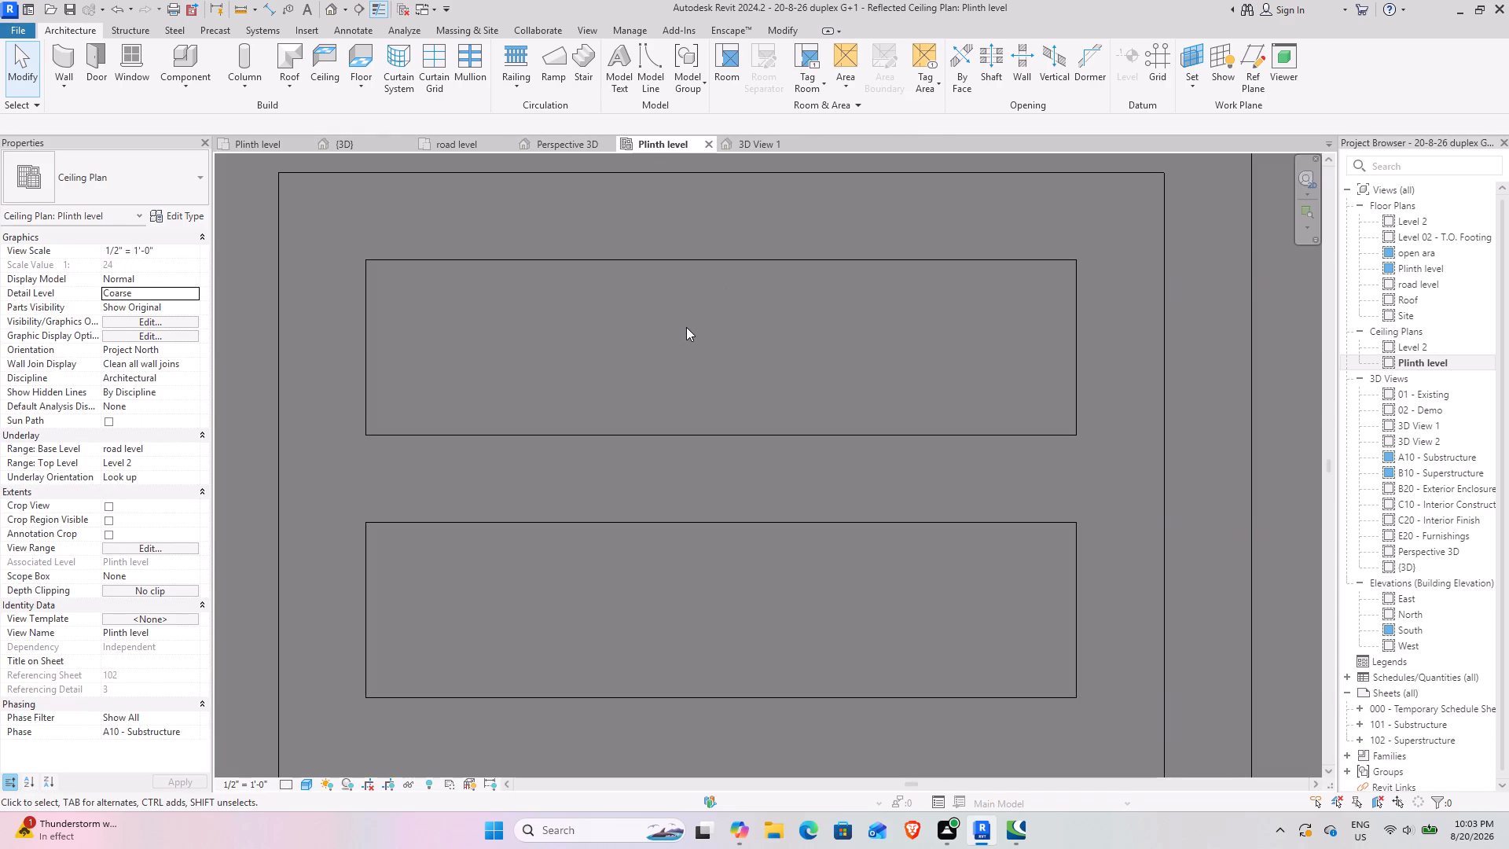
{"action": "scroll", "coordinate": [686, 327], "scroll_direction": "down", "scroll_amount": 4}
{"action": "left_click", "coordinate": [278, 150]}
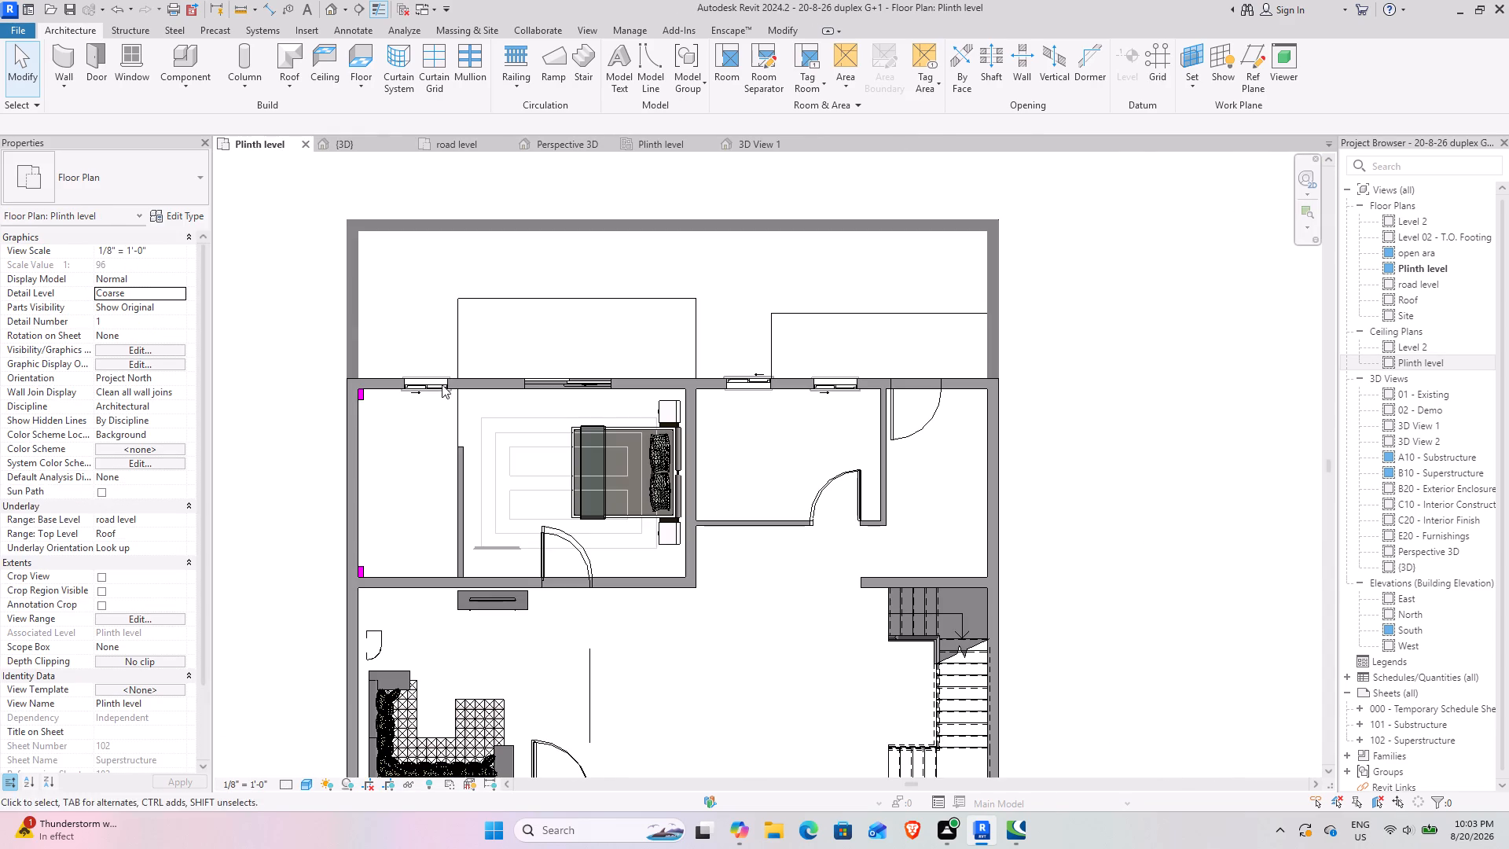
{"action": "middle_click_drag", "start_coordinate": [470, 442], "coordinate": [692, 357]}
{"action": "scroll", "coordinate": [741, 439], "scroll_direction": "up", "scroll_amount": 4}
{"action": "middle_click_drag", "start_coordinate": [732, 251], "coordinate": [681, 296]}
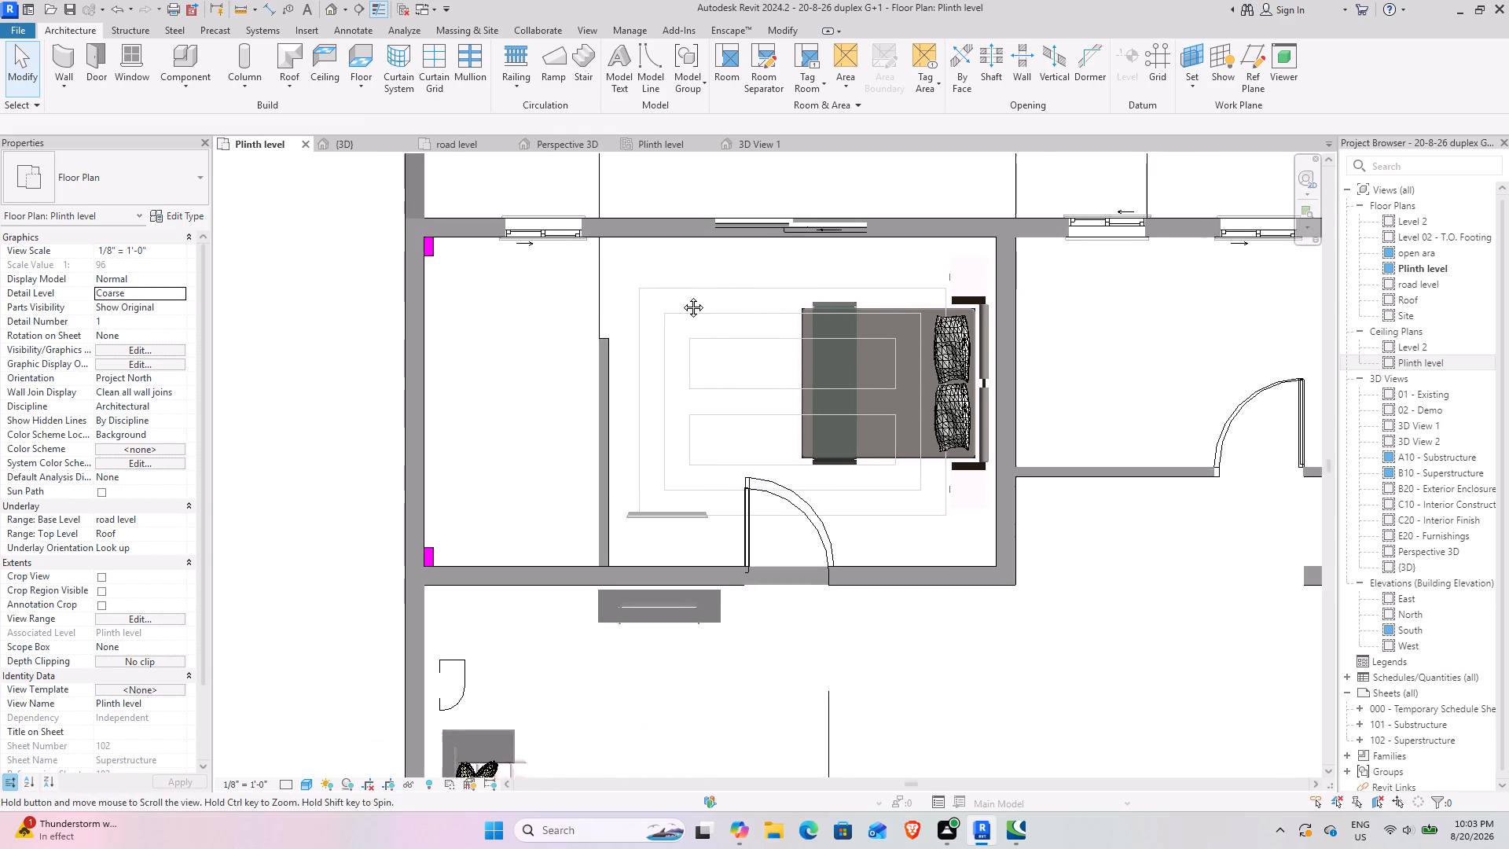
{"action": "middle_click_drag", "start_coordinate": [681, 296], "coordinate": [653, 307]}
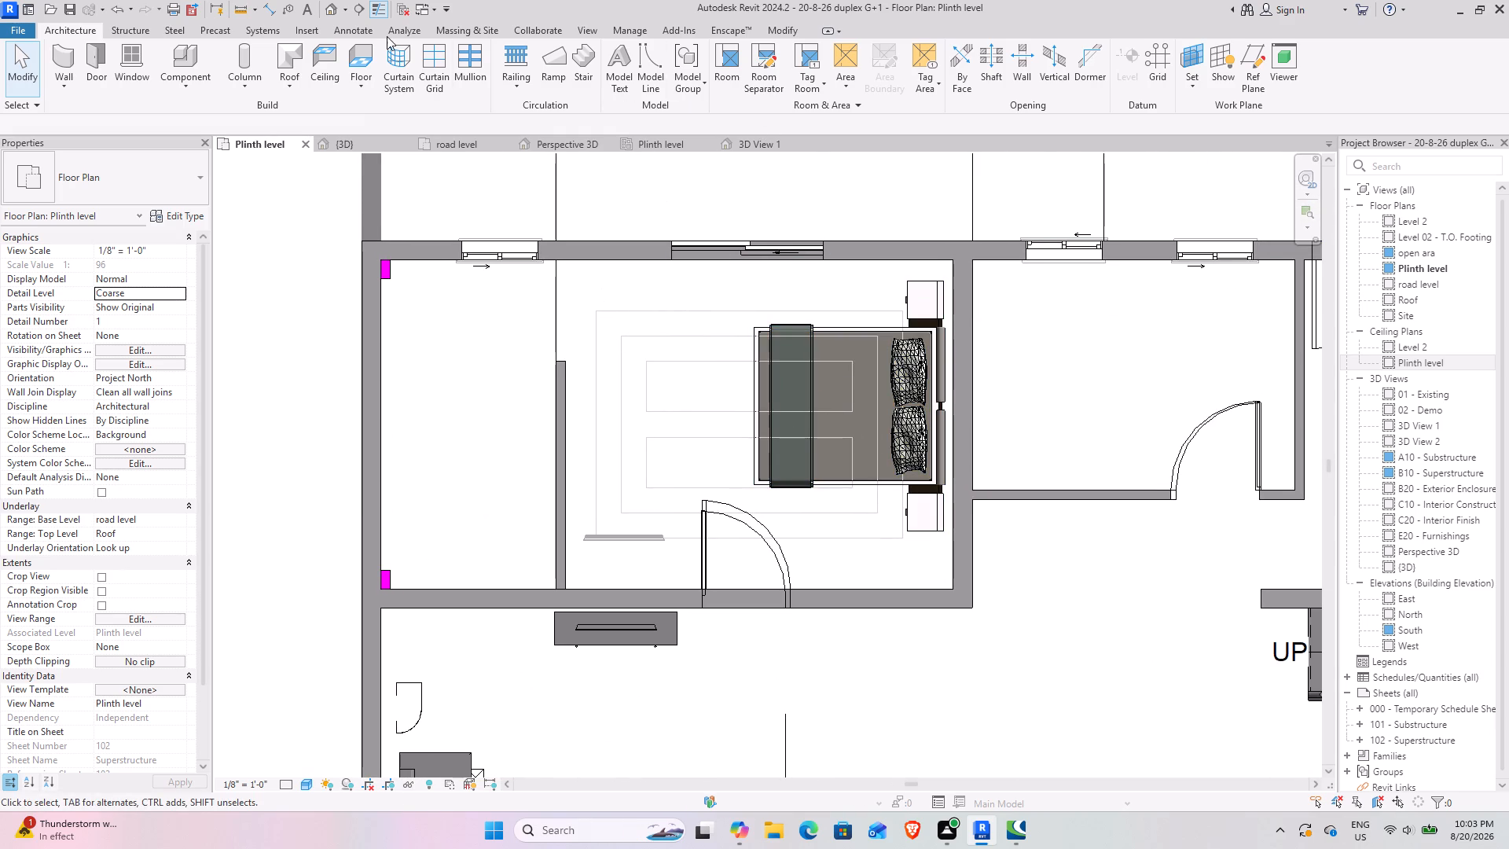
{"action": "left_click", "coordinate": [577, 28]}
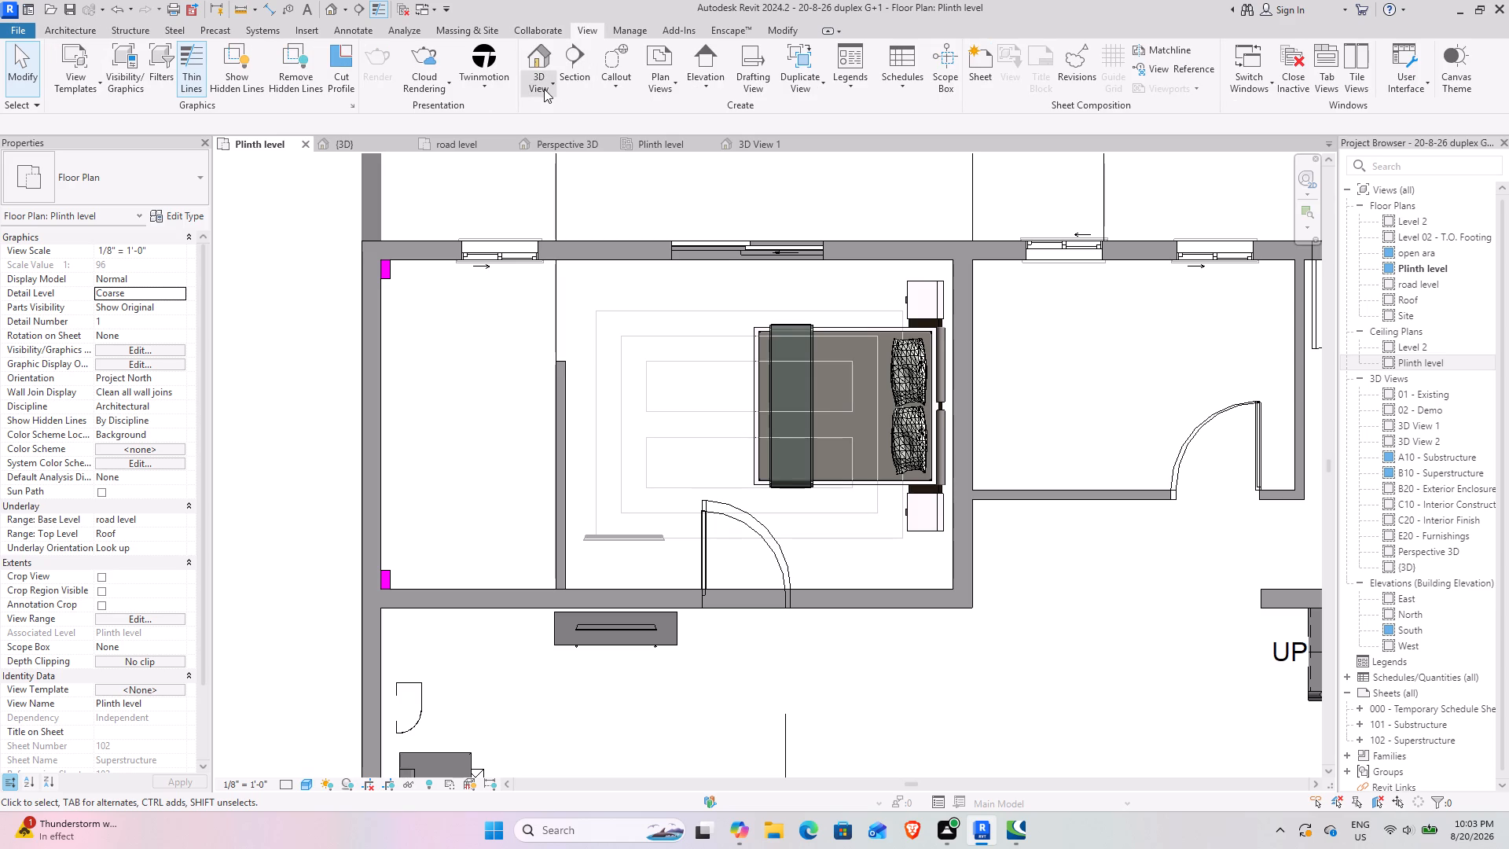
{"action": "left_click", "coordinate": [544, 89]}
{"action": "left_click_drag", "start_coordinate": [543, 145], "coordinate": [541, 156]}
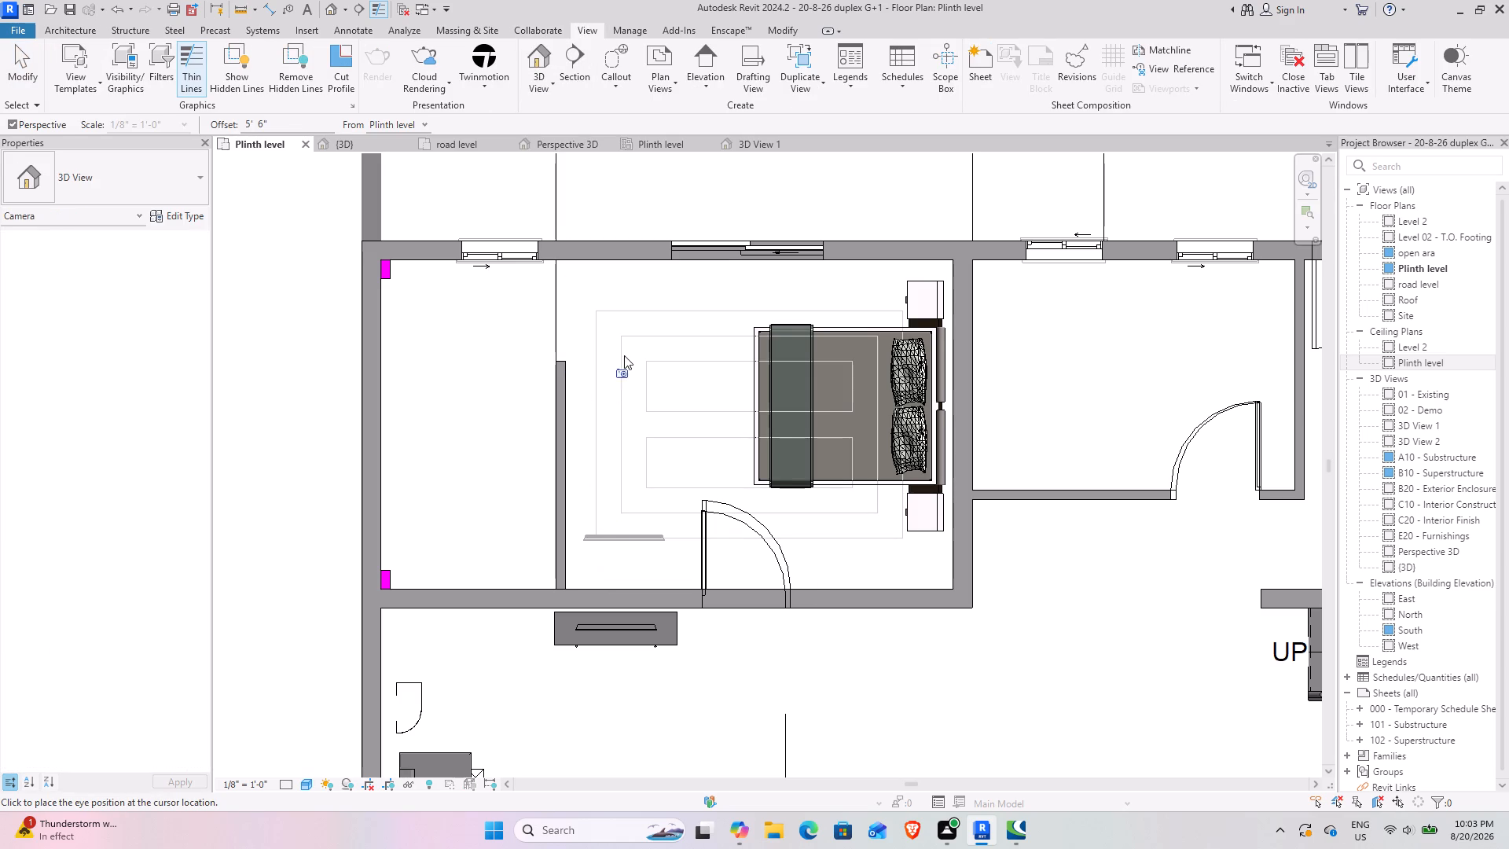
{"action": "left_click", "coordinate": [576, 270]}
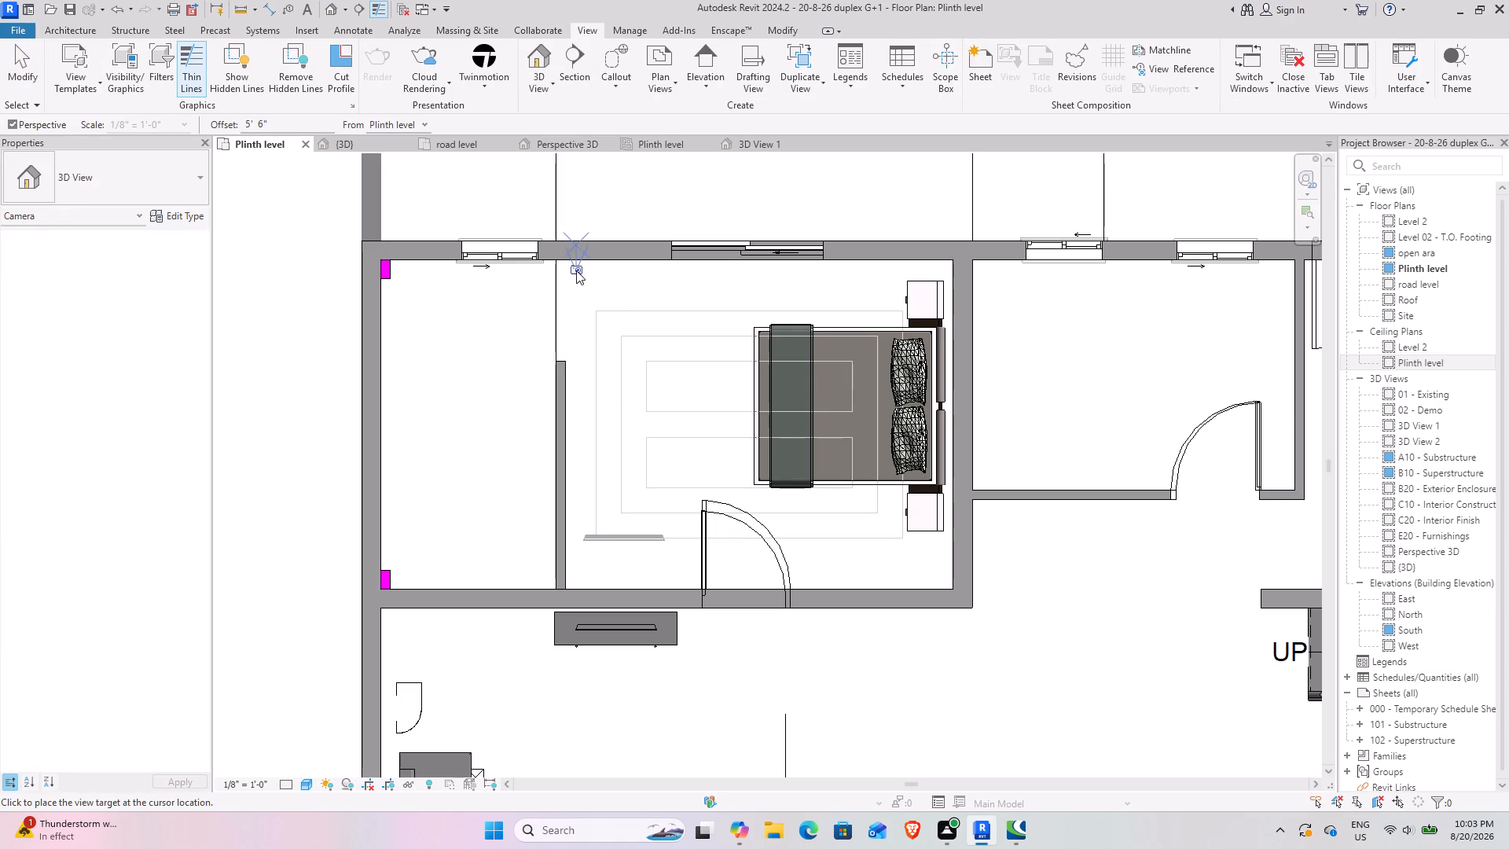
{"action": "left_click", "coordinate": [832, 541]}
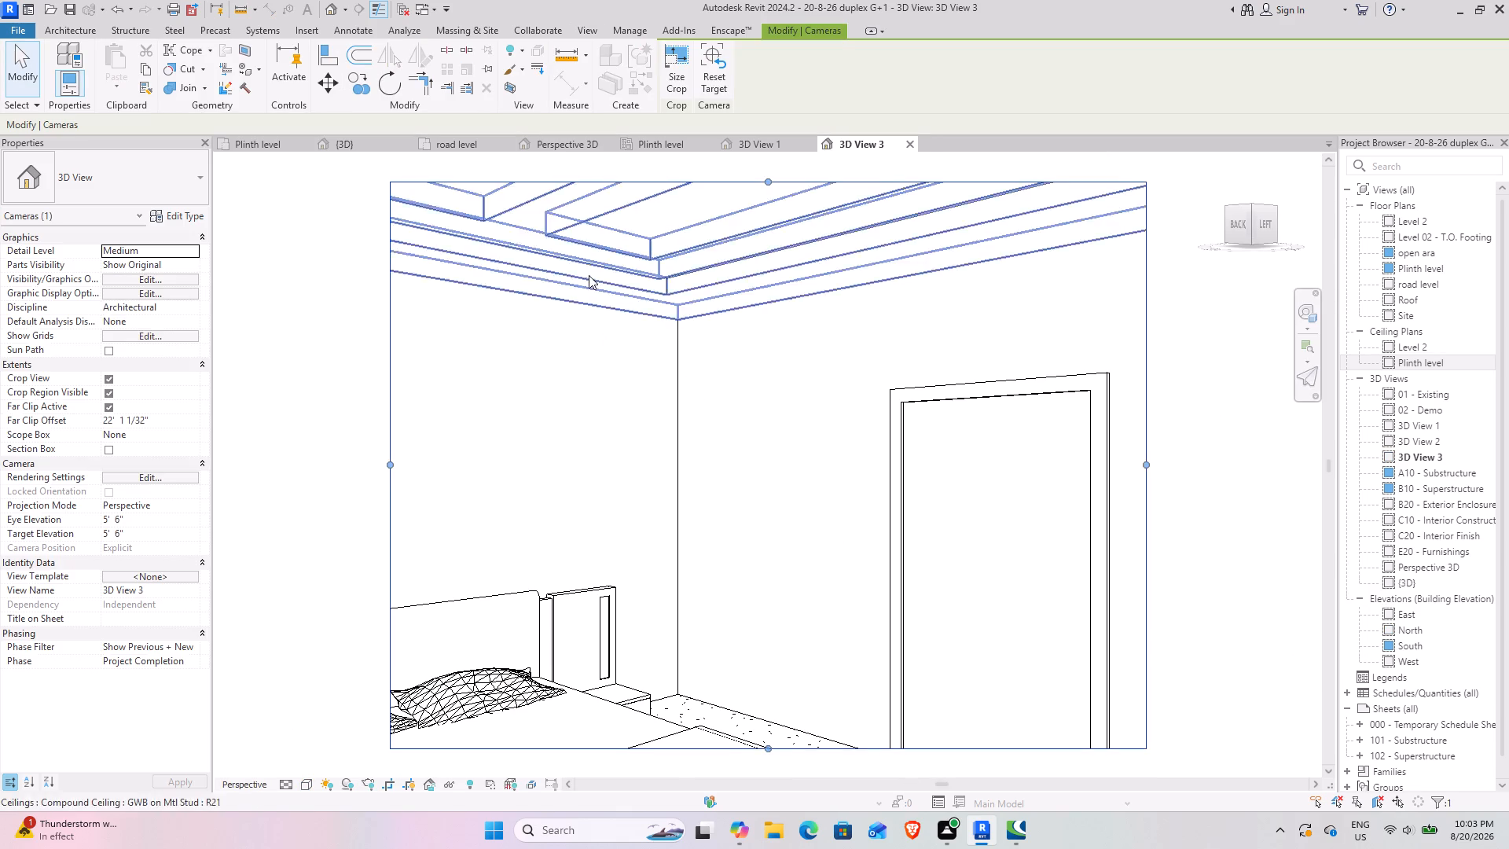
Switch 3D View 3 to a visual style that displays material textures.
{"action": "left_click", "coordinate": [299, 780]}
{"action": "left_click", "coordinate": [326, 766]}
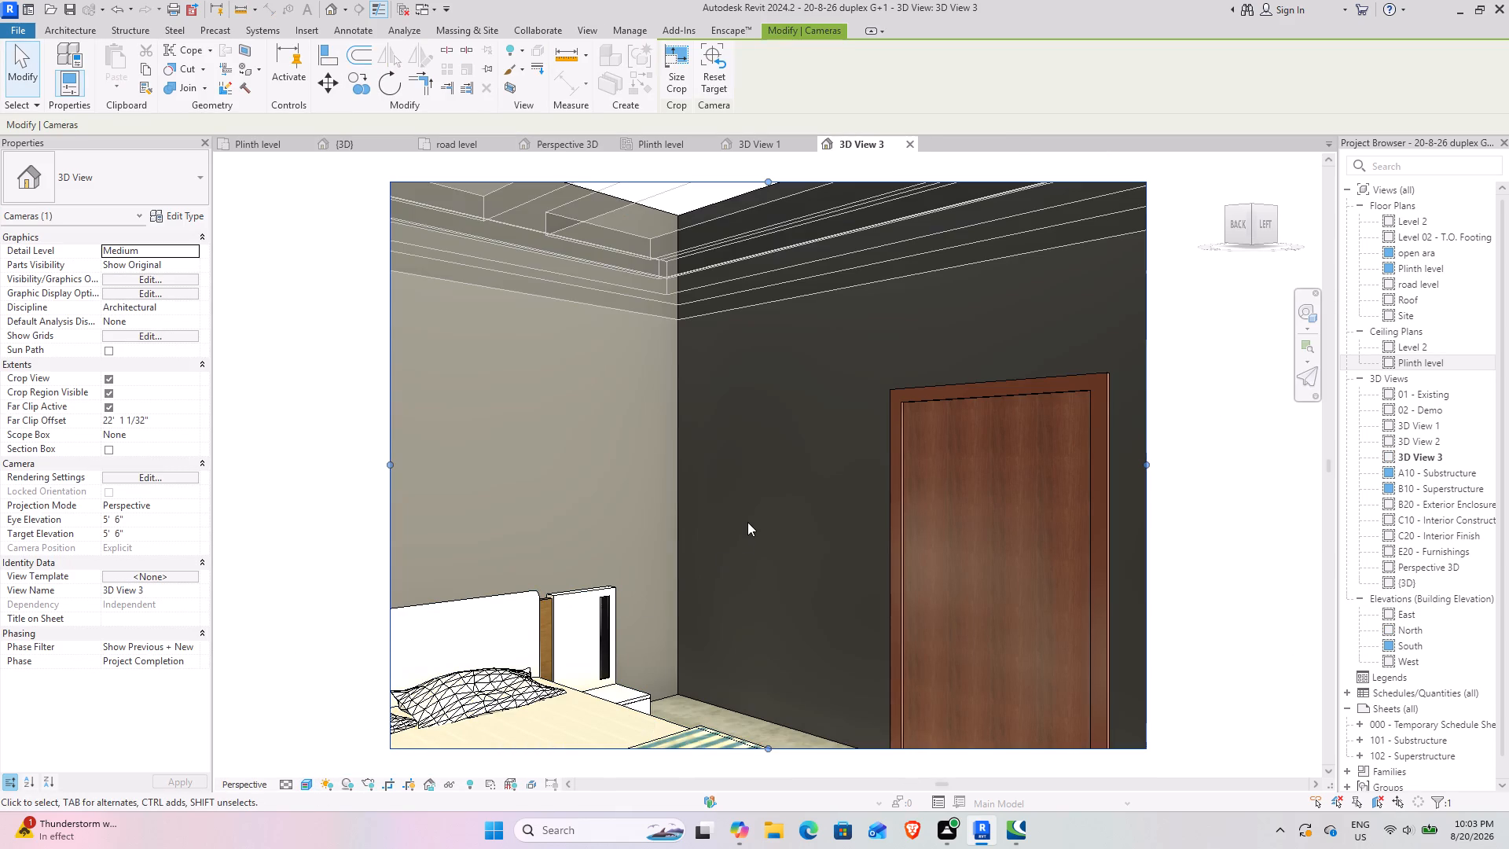
Enlarge the crop region of 3D View 3 on all four sides to take in more of the ceiling, bed and door wall.
{"action": "middle_click_drag", "start_coordinate": [743, 507], "coordinate": [731, 452]}
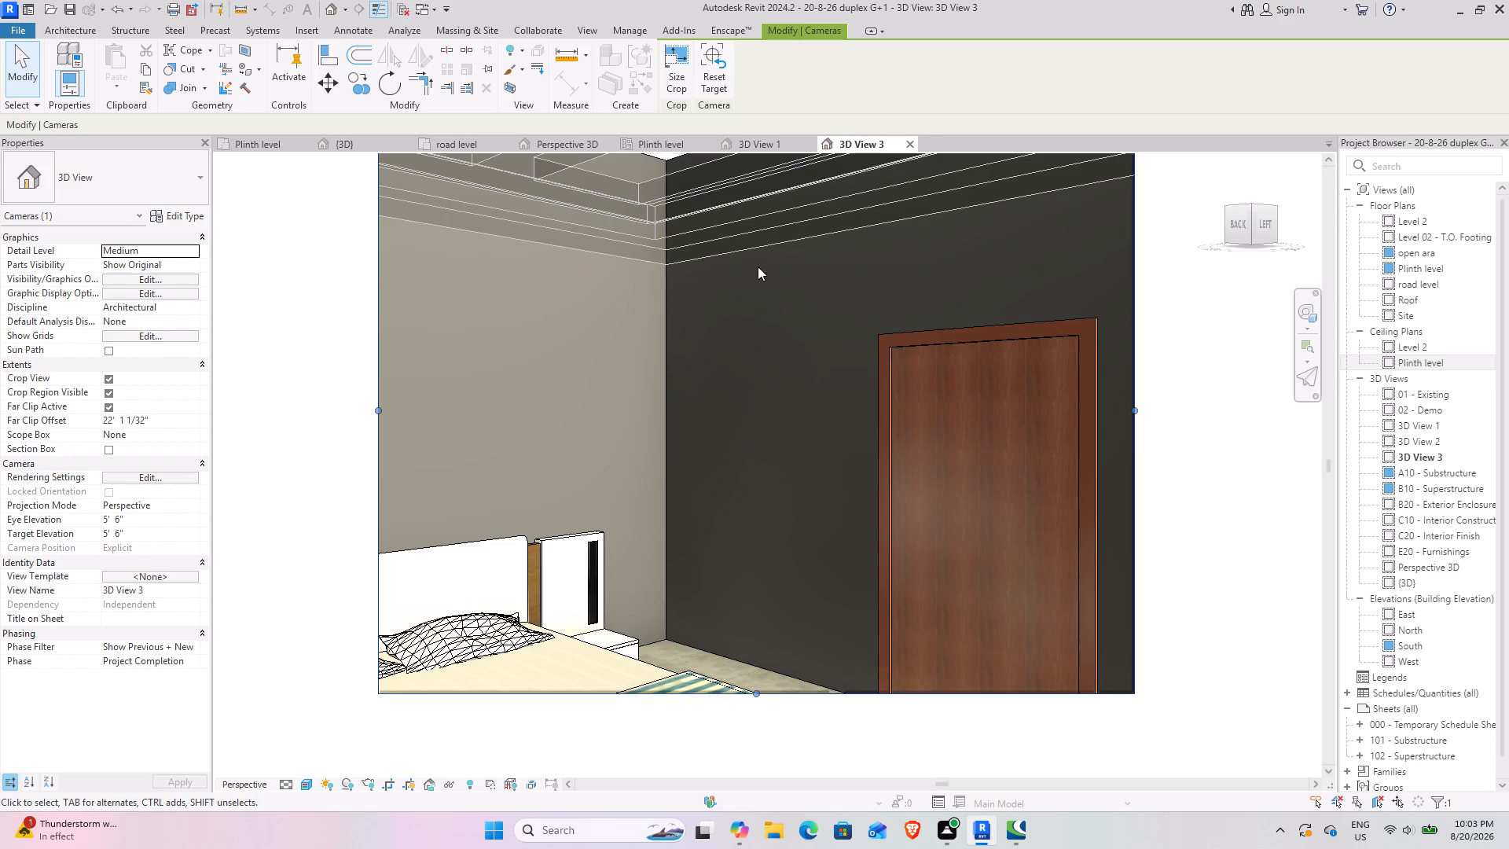
{"action": "scroll", "coordinate": [754, 270], "scroll_direction": "down", "scroll_amount": 3}
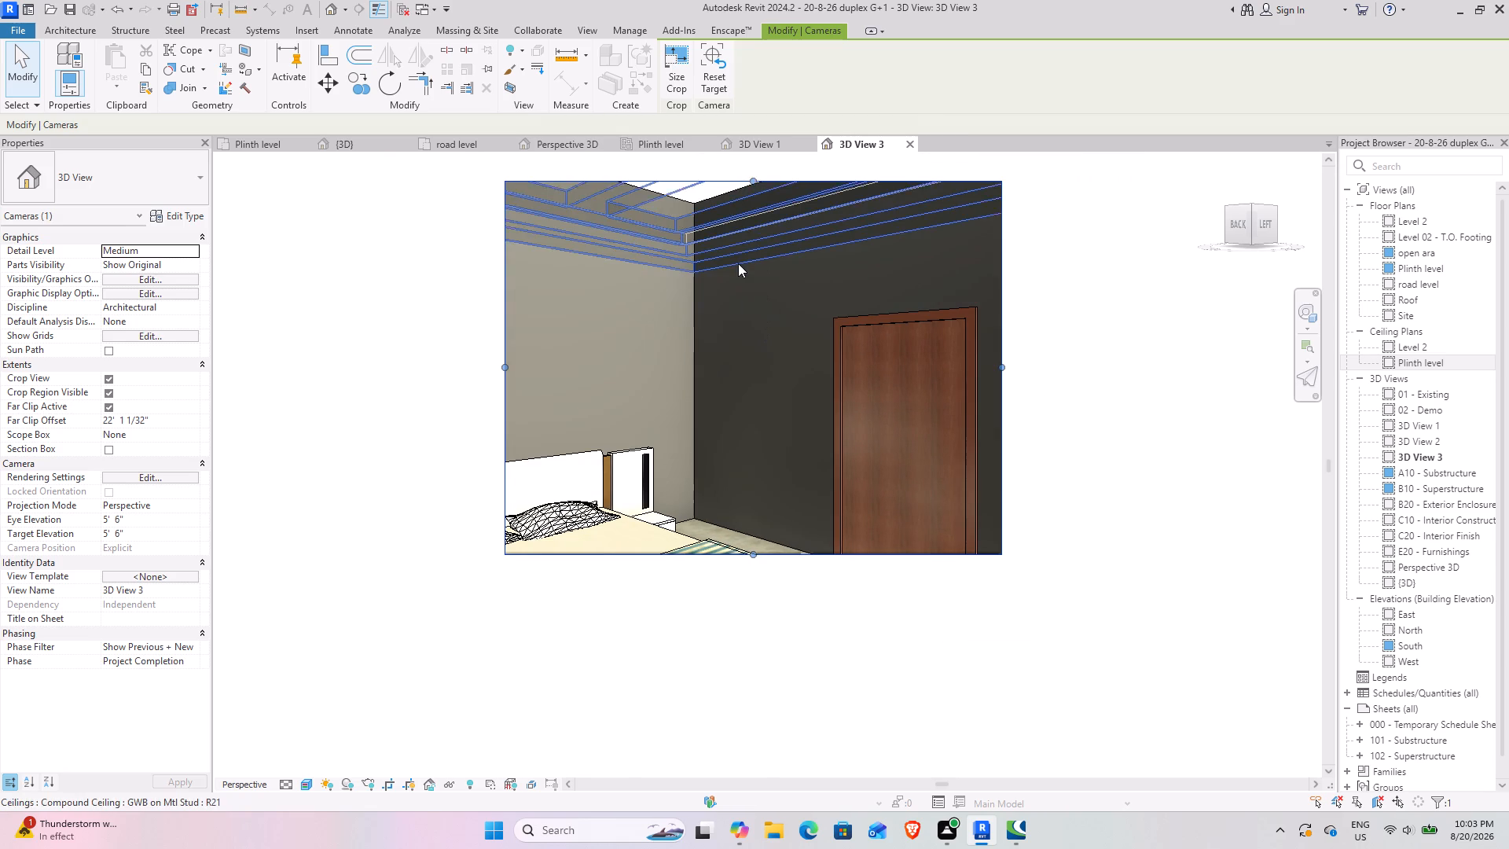
{"action": "middle_click_drag", "start_coordinate": [728, 331], "coordinate": [686, 475]}
{"action": "left_click_drag", "start_coordinate": [710, 325], "coordinate": [708, 252]}
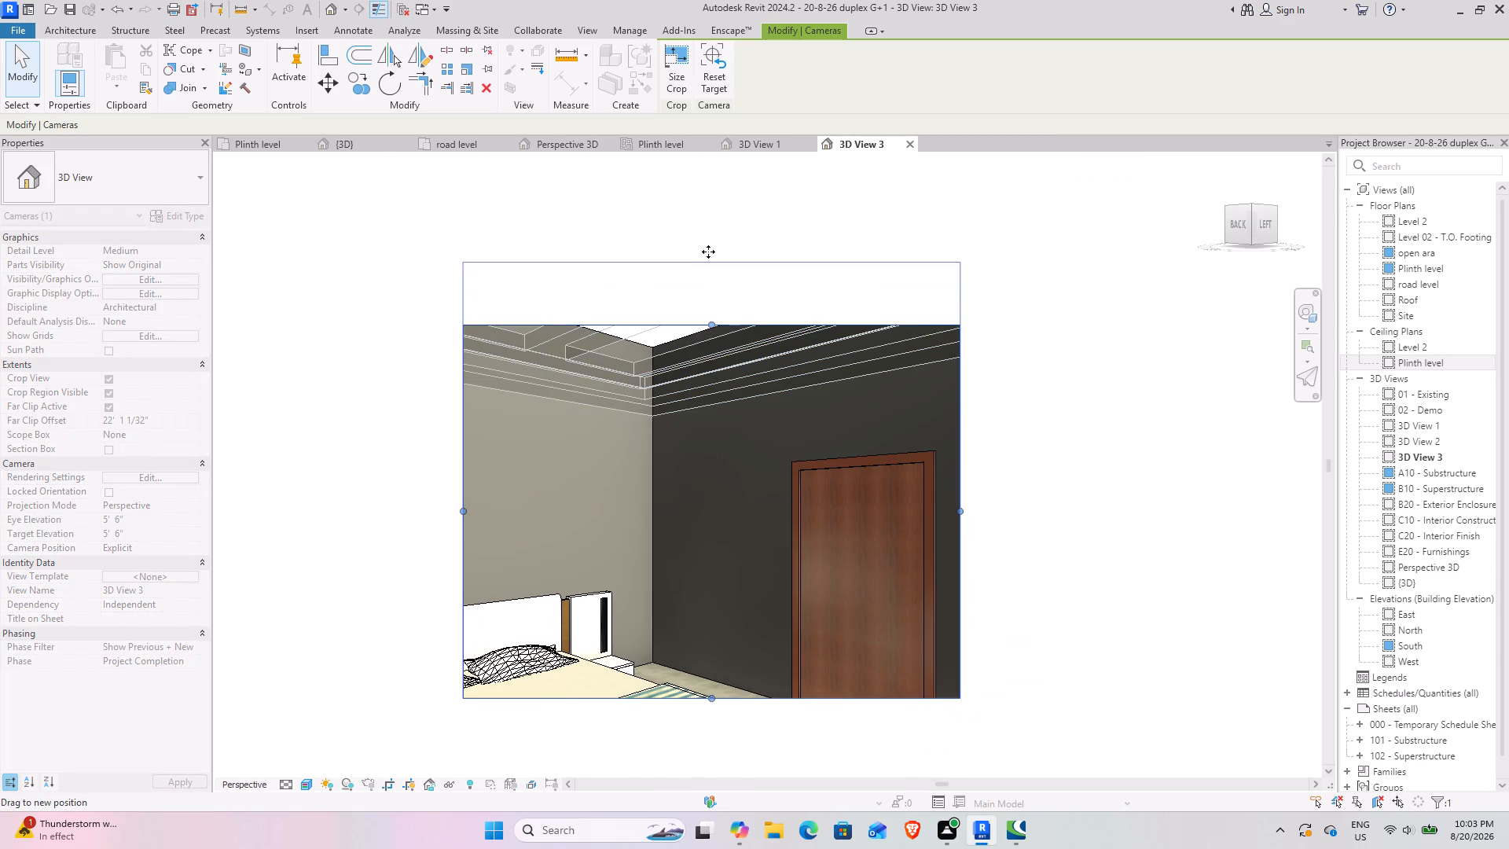
{"action": "left_click_drag", "start_coordinate": [708, 252], "coordinate": [712, 240]}
{"action": "left_click_drag", "start_coordinate": [714, 697], "coordinate": [712, 763]}
{"action": "left_click_drag", "start_coordinate": [464, 498], "coordinate": [362, 479]}
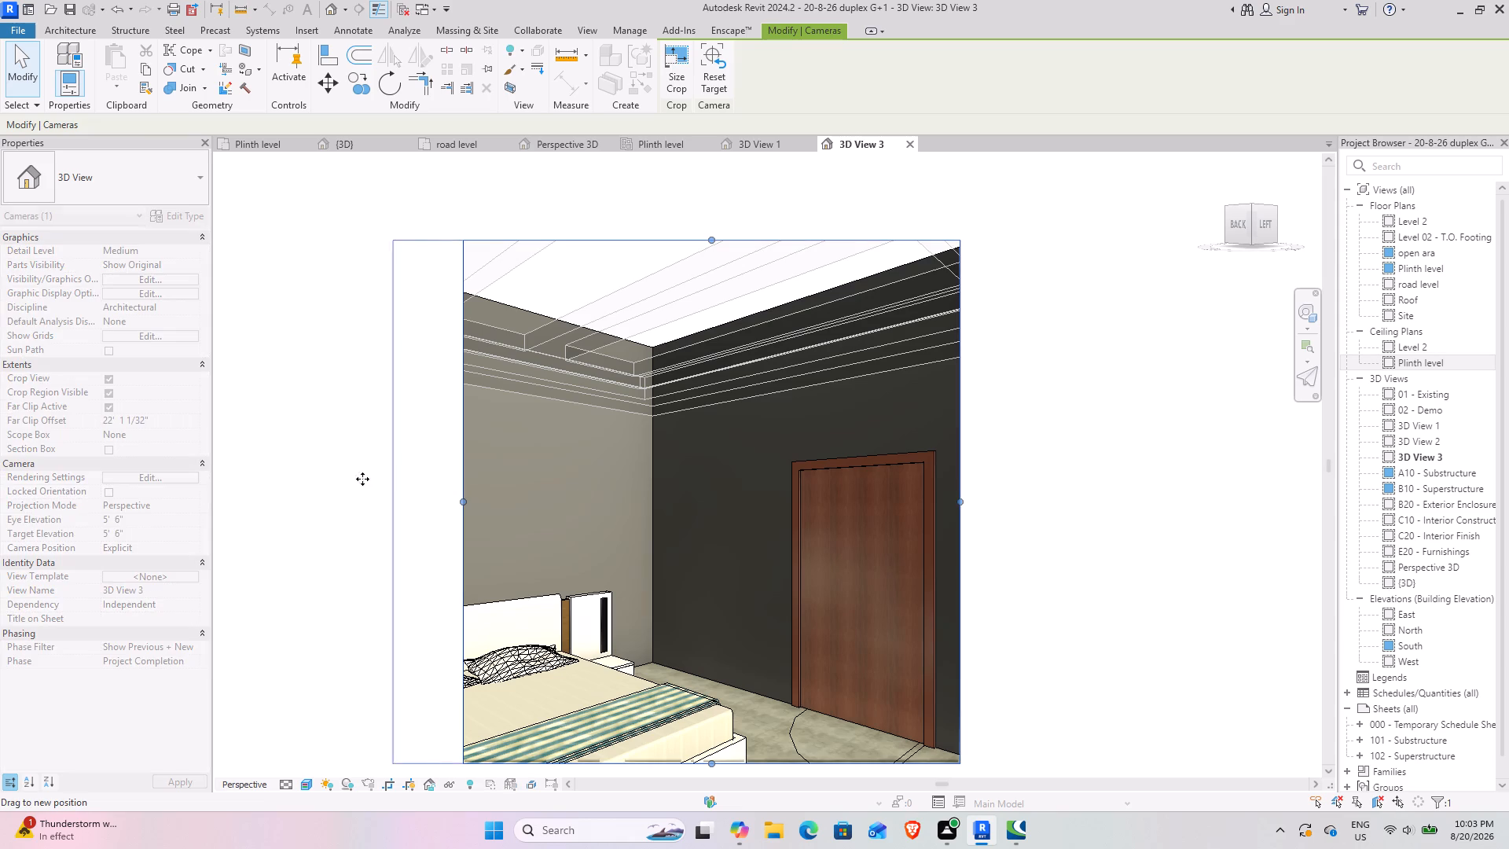
{"action": "left_click_drag", "start_coordinate": [362, 479], "coordinate": [307, 474]}
{"action": "left_click_drag", "start_coordinate": [964, 502], "coordinate": [1109, 499]}
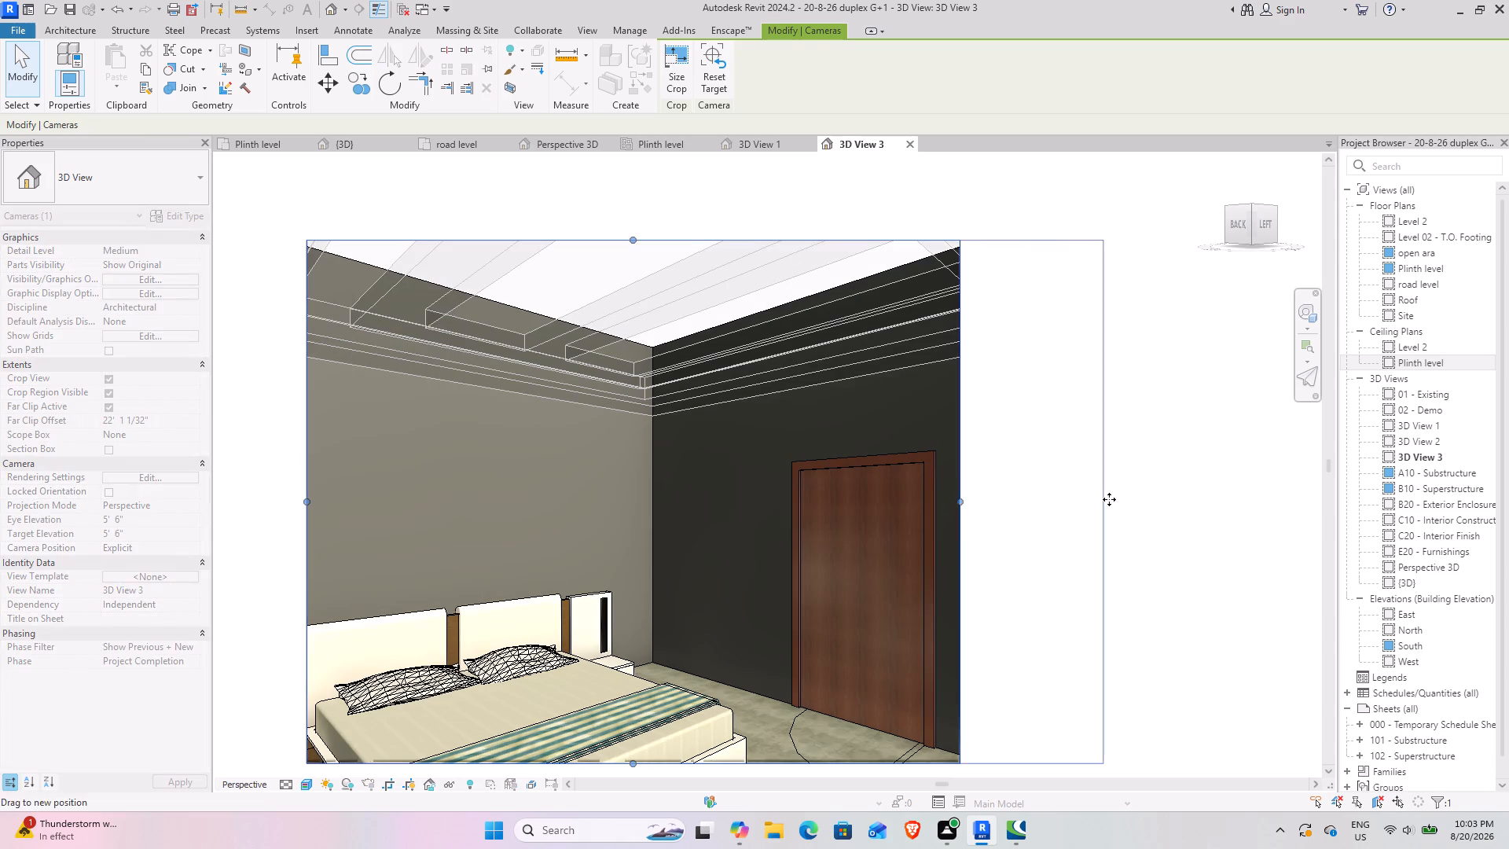
{"action": "left_click_drag", "start_coordinate": [1109, 499], "coordinate": [1111, 499]}
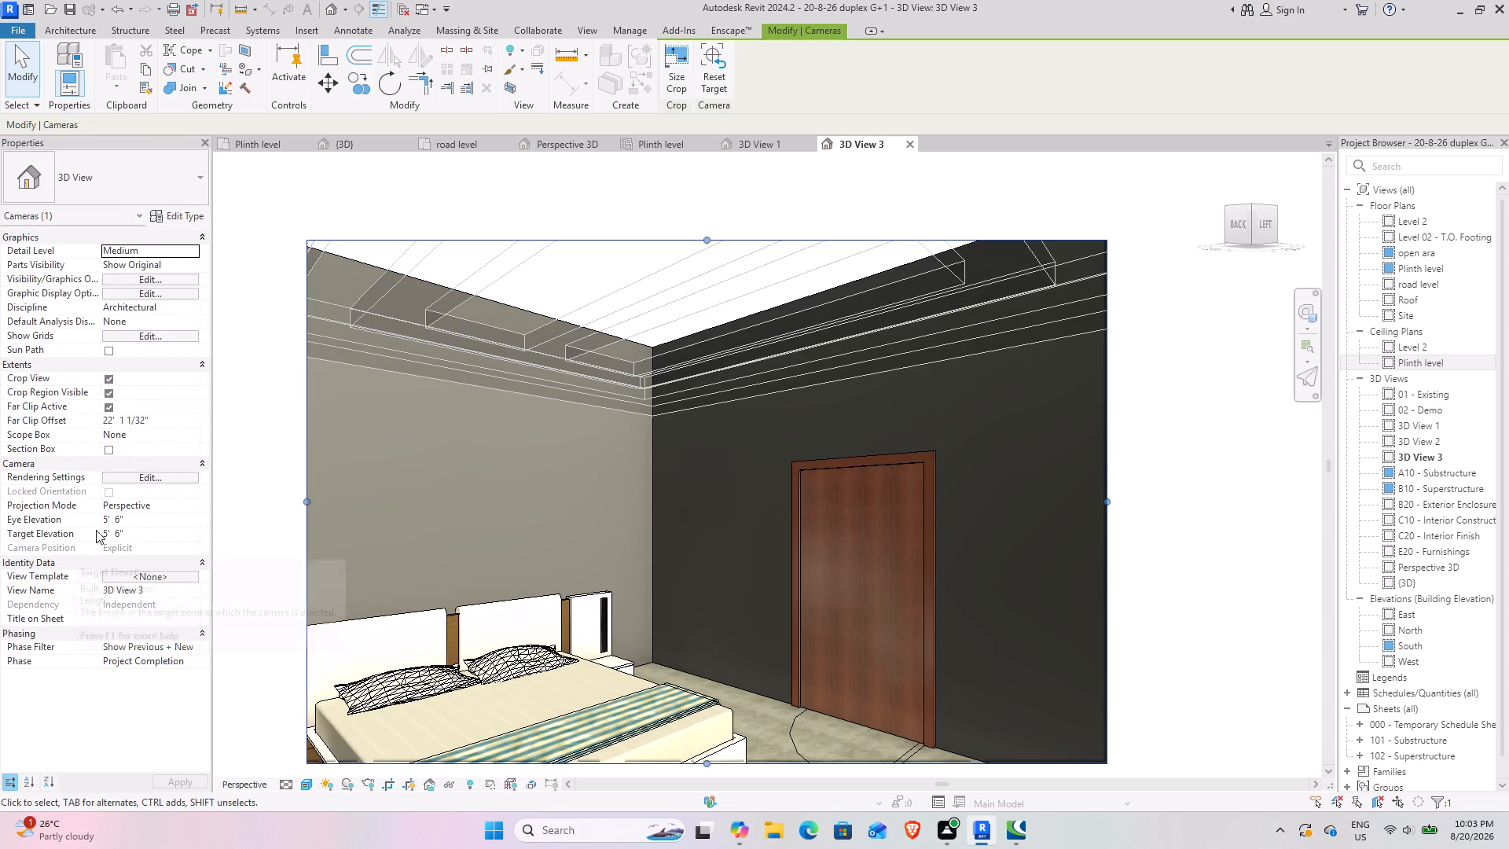
Set the camera's eye elevation in 3D View 3 to 2' 0".
{"action": "left_click", "coordinate": [156, 517]}
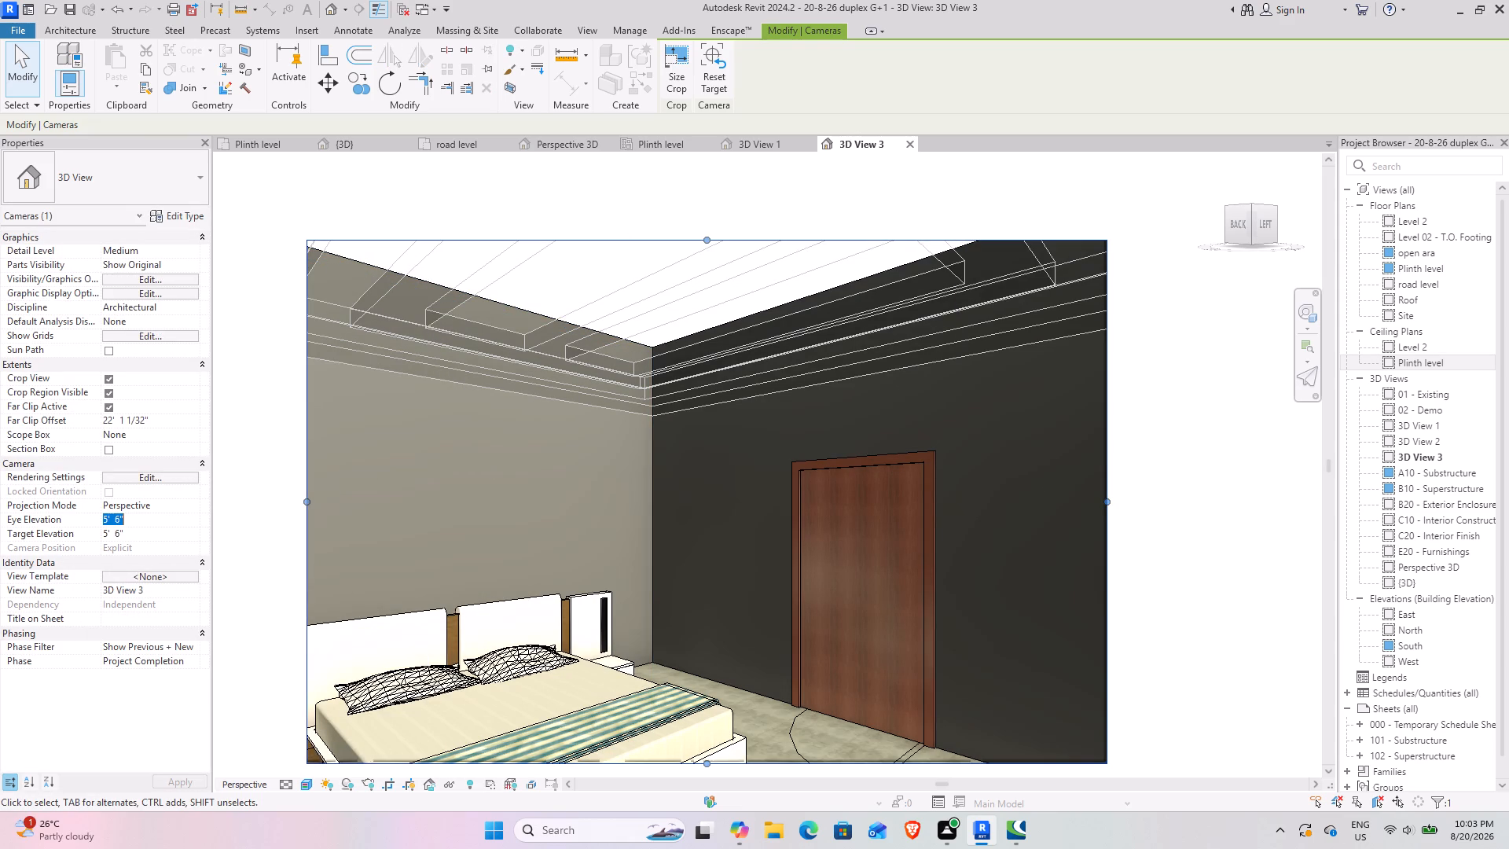
{"action": "type", "text": "2'"}
{"action": "key", "text": "Return"}
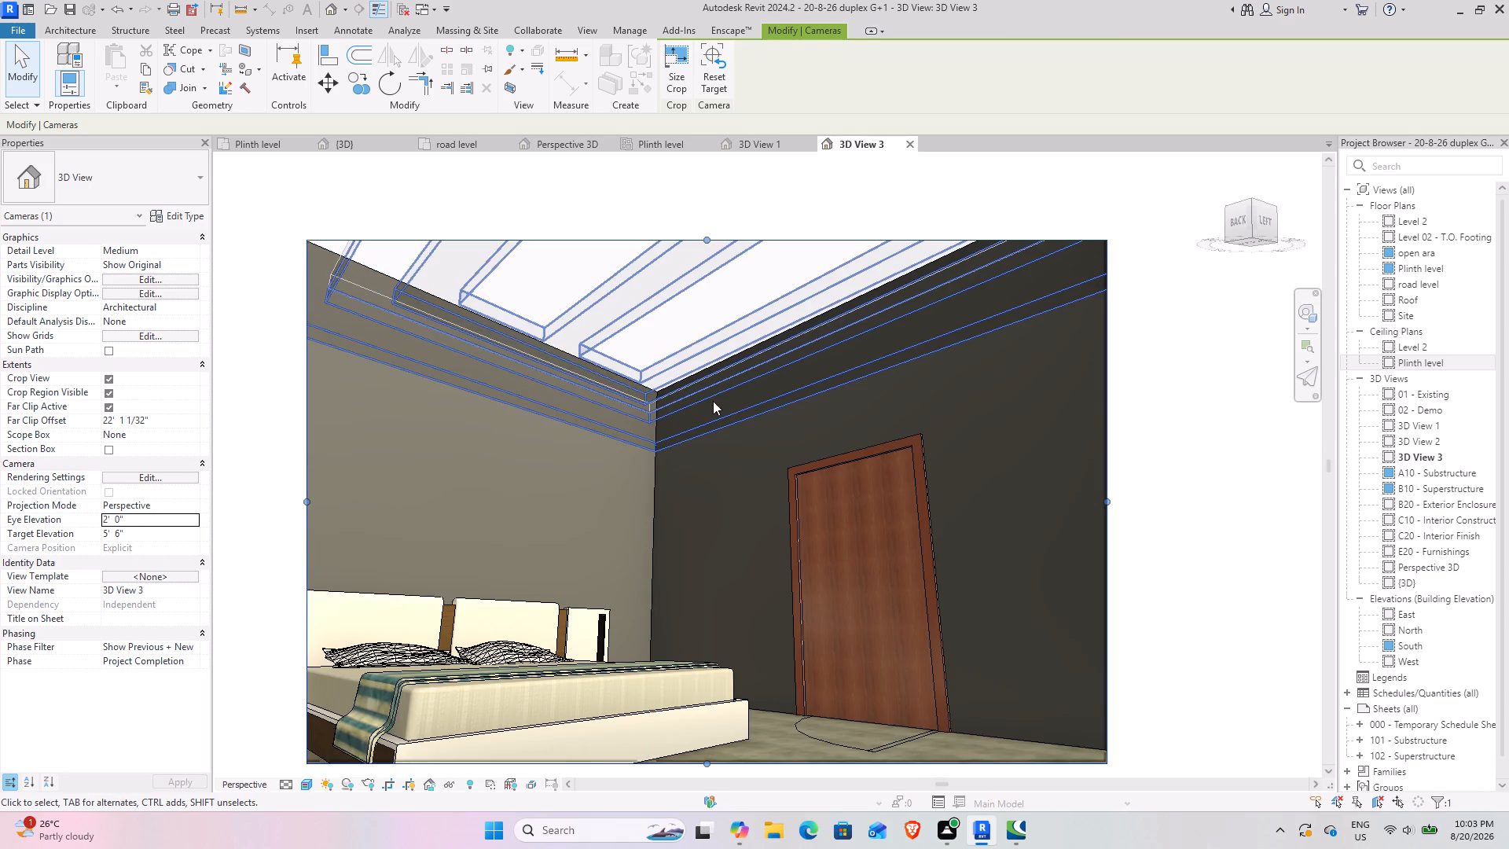
Enlarge the crop region of 3D View 3 at its top edge and both sides to show more of the false ceiling.
{"action": "left_click_drag", "start_coordinate": [708, 238], "coordinate": [723, 170]}
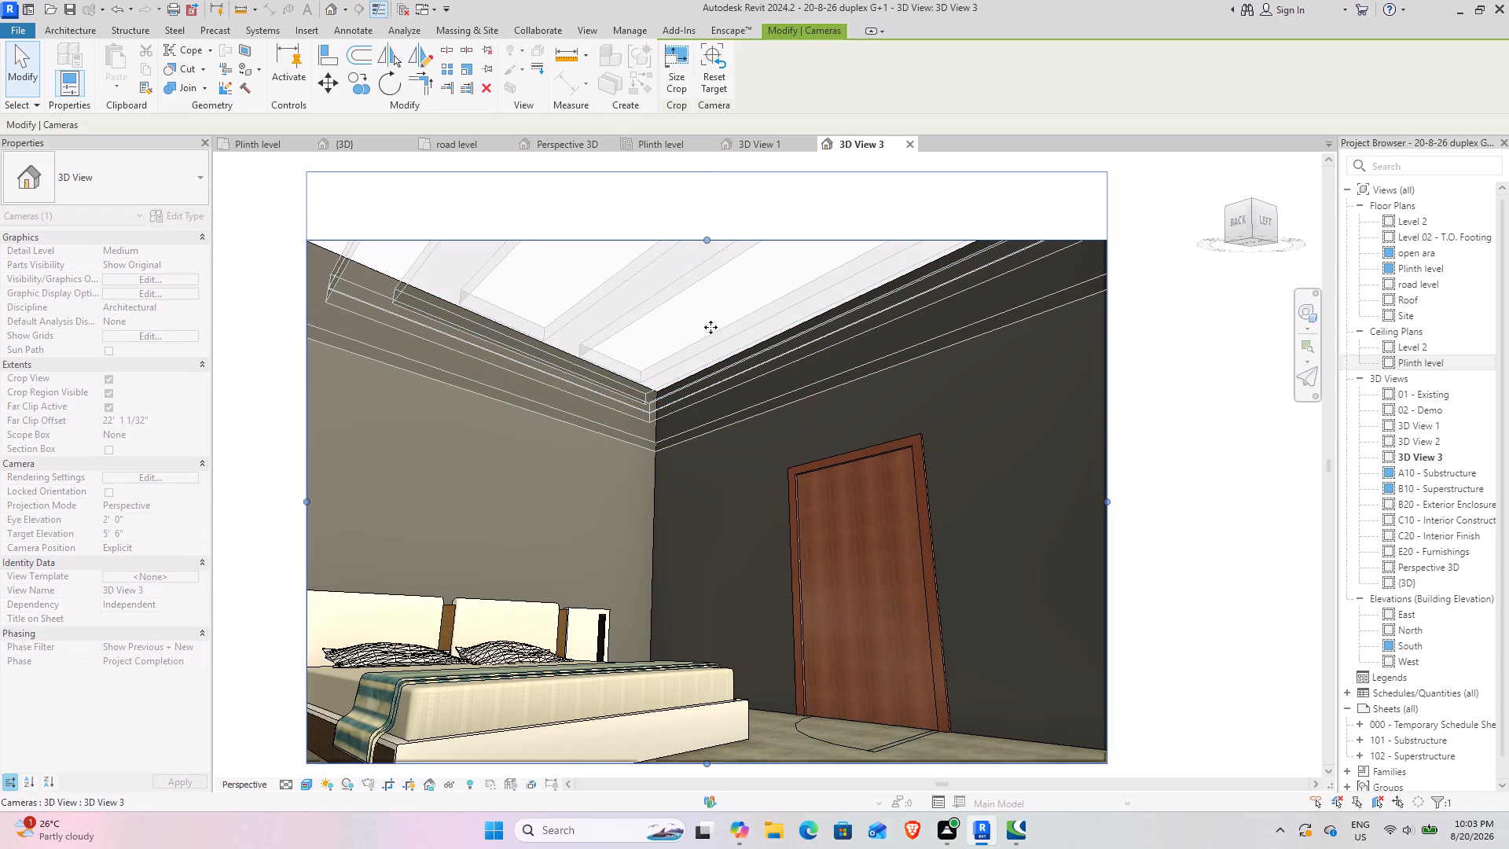
{"action": "middle_click_drag", "start_coordinate": [713, 382], "coordinate": [674, 560]}
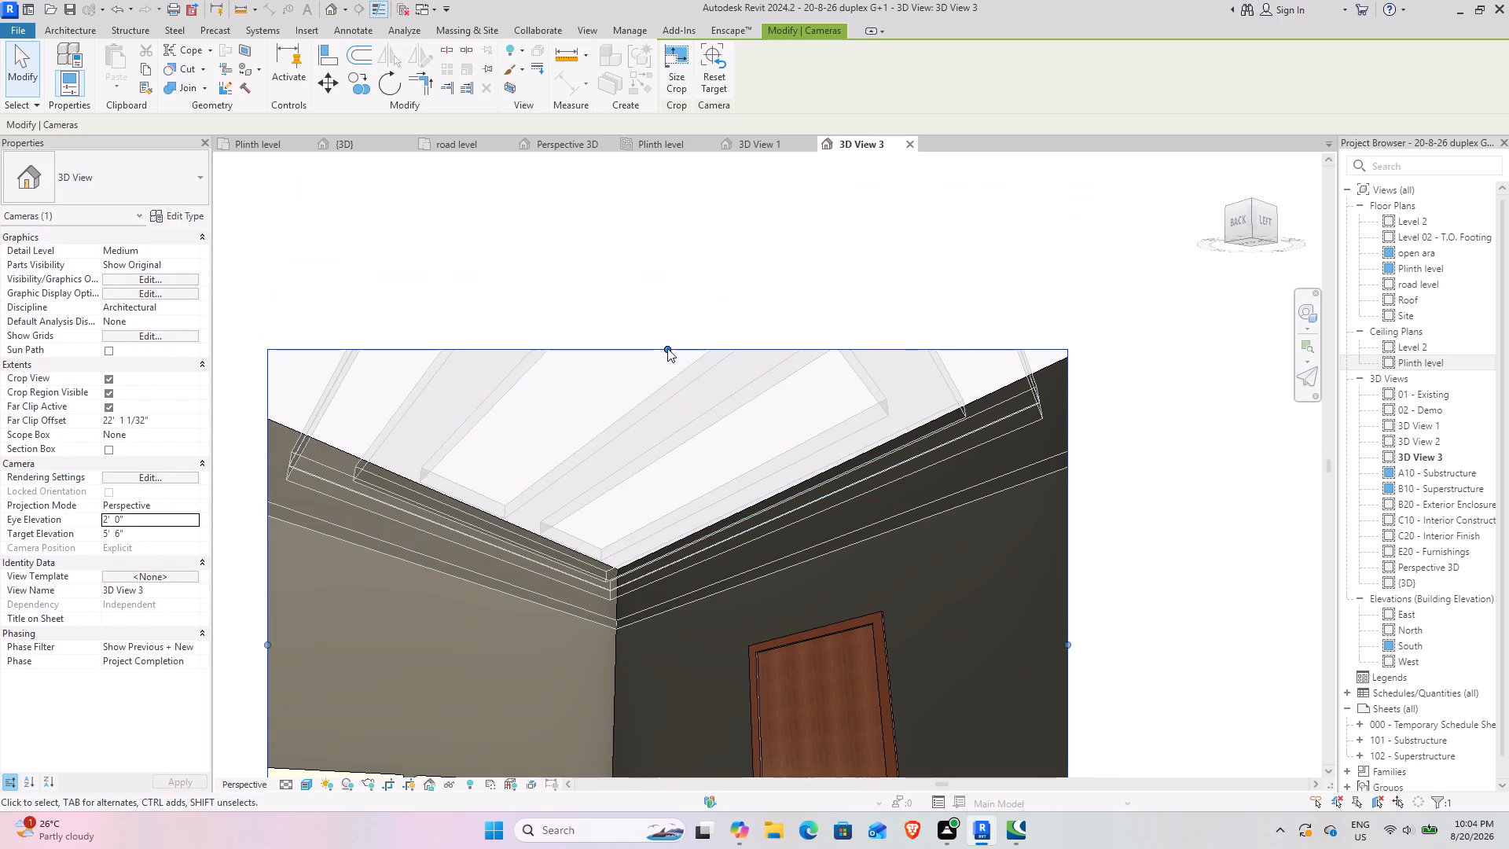
{"action": "left_click_drag", "start_coordinate": [667, 347], "coordinate": [670, 260]}
{"action": "middle_click_drag", "start_coordinate": [711, 426], "coordinate": [780, 578]}
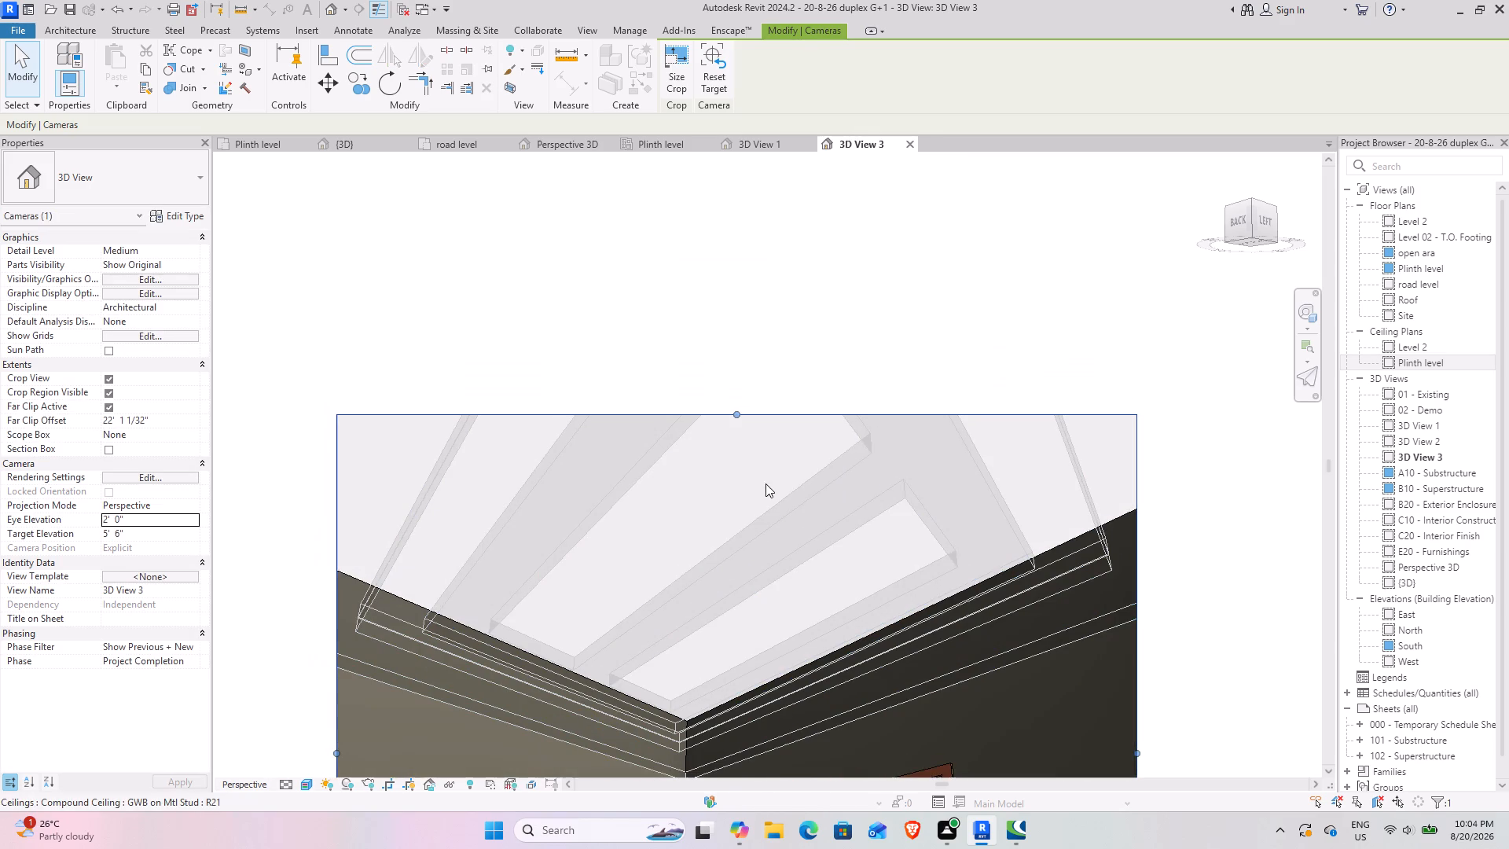
{"action": "left_click_drag", "start_coordinate": [732, 406], "coordinate": [735, 346]}
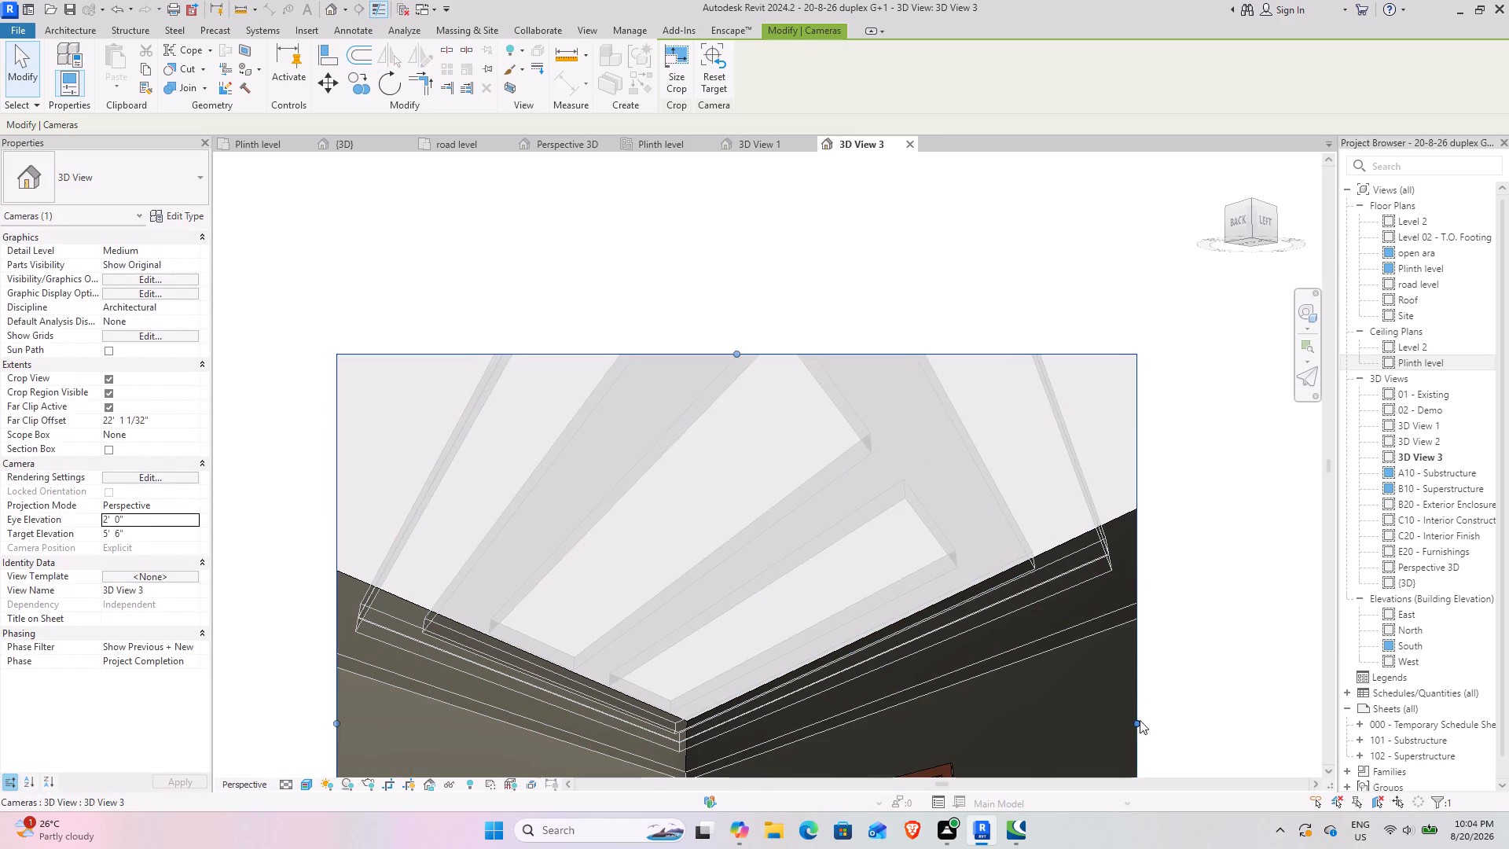
{"action": "left_click_drag", "start_coordinate": [1136, 717], "coordinate": [1218, 716]}
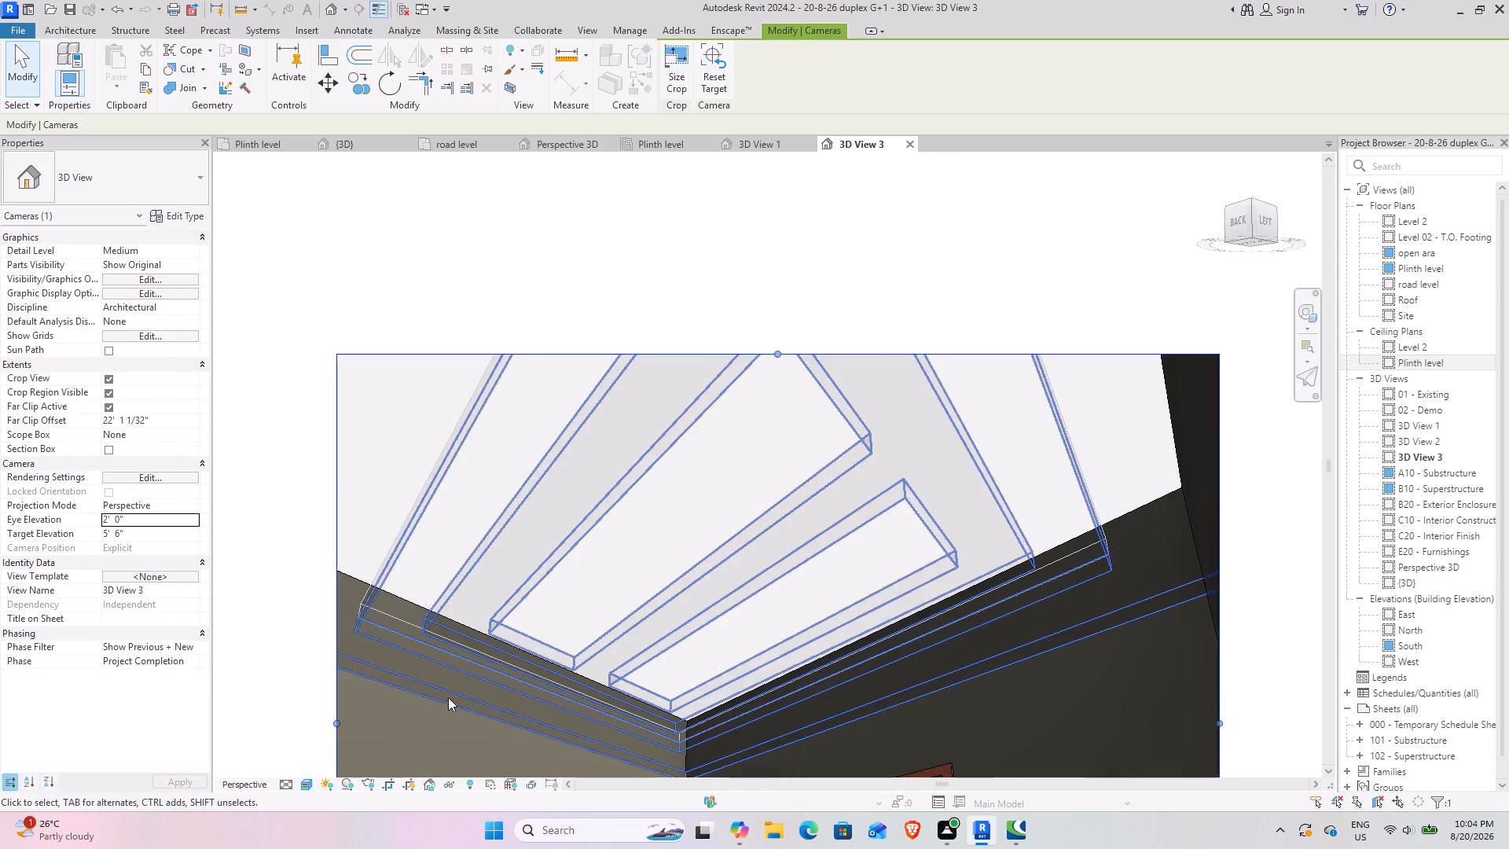
{"action": "left_click_drag", "start_coordinate": [340, 722], "coordinate": [194, 696]}
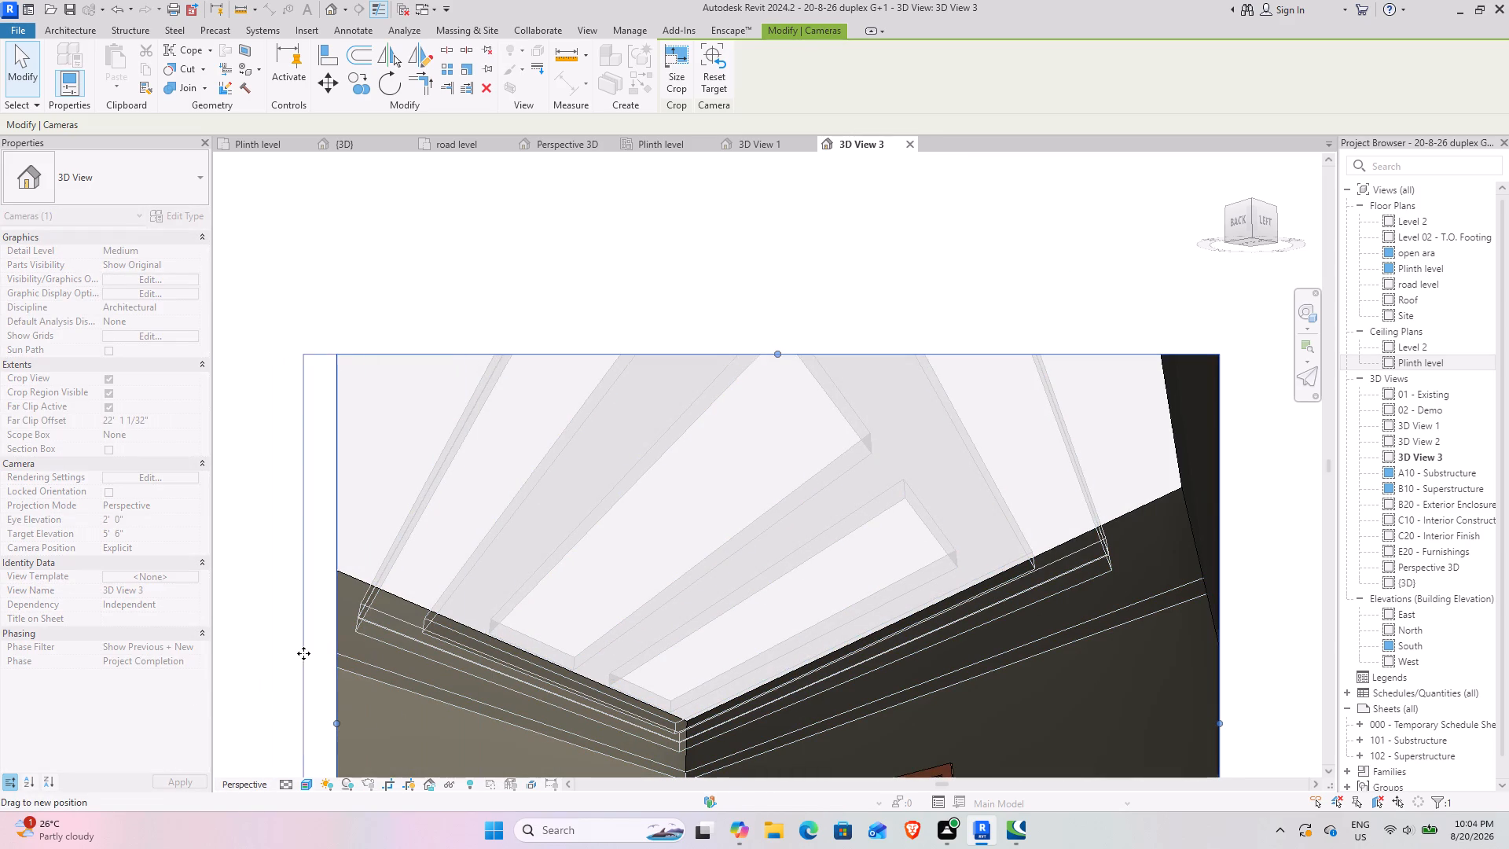
{"action": "left_click", "coordinate": [228, 691]}
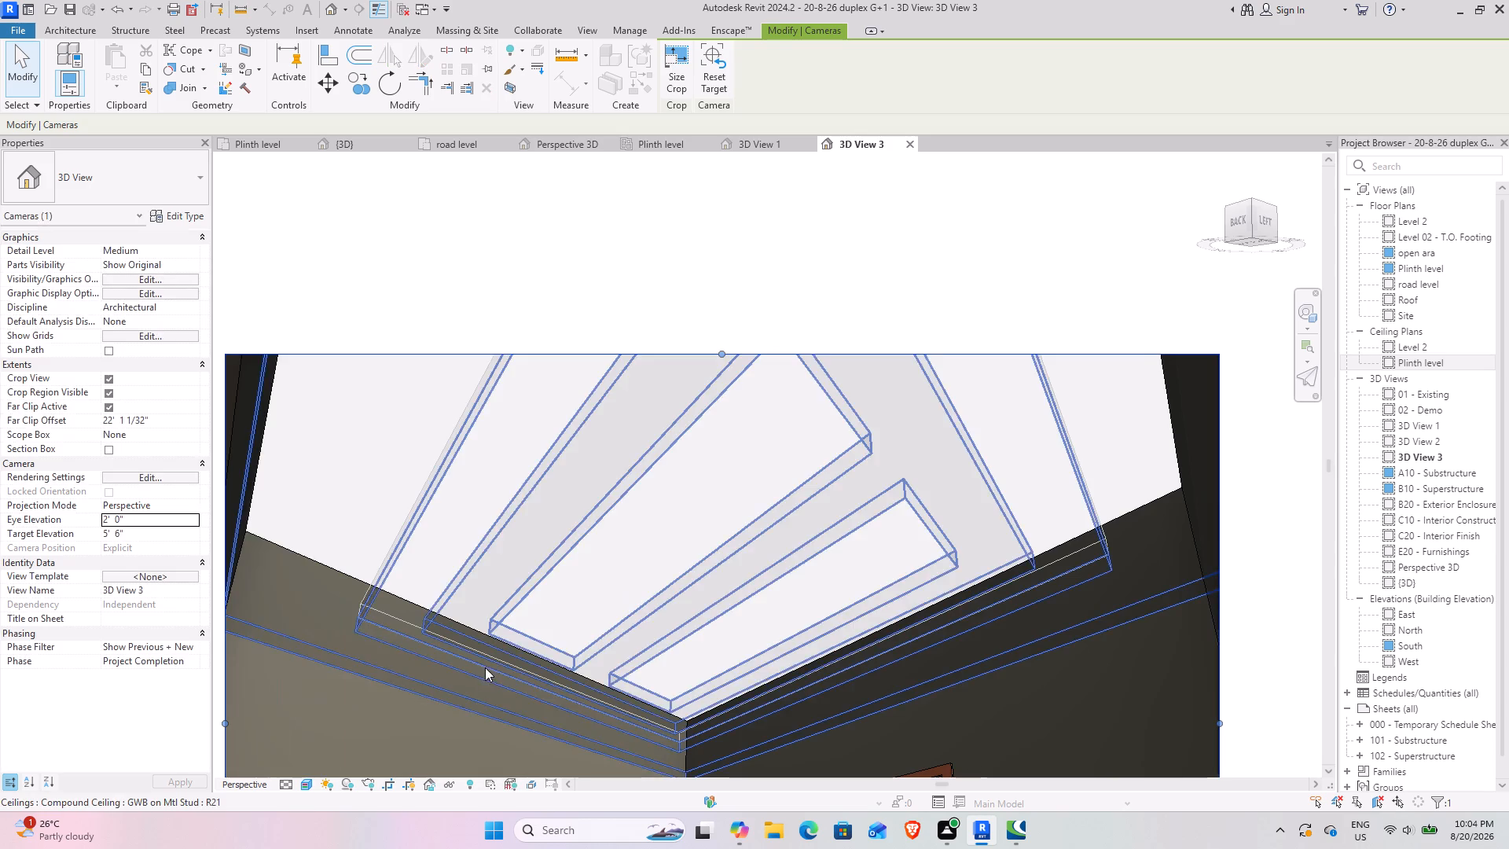
{"action": "middle_click_drag", "start_coordinate": [490, 663], "coordinate": [769, 601]}
{"action": "scroll", "coordinate": [770, 594], "scroll_direction": "down", "scroll_amount": 3}
{"action": "middle_click_drag", "start_coordinate": [920, 546], "coordinate": [725, 475]}
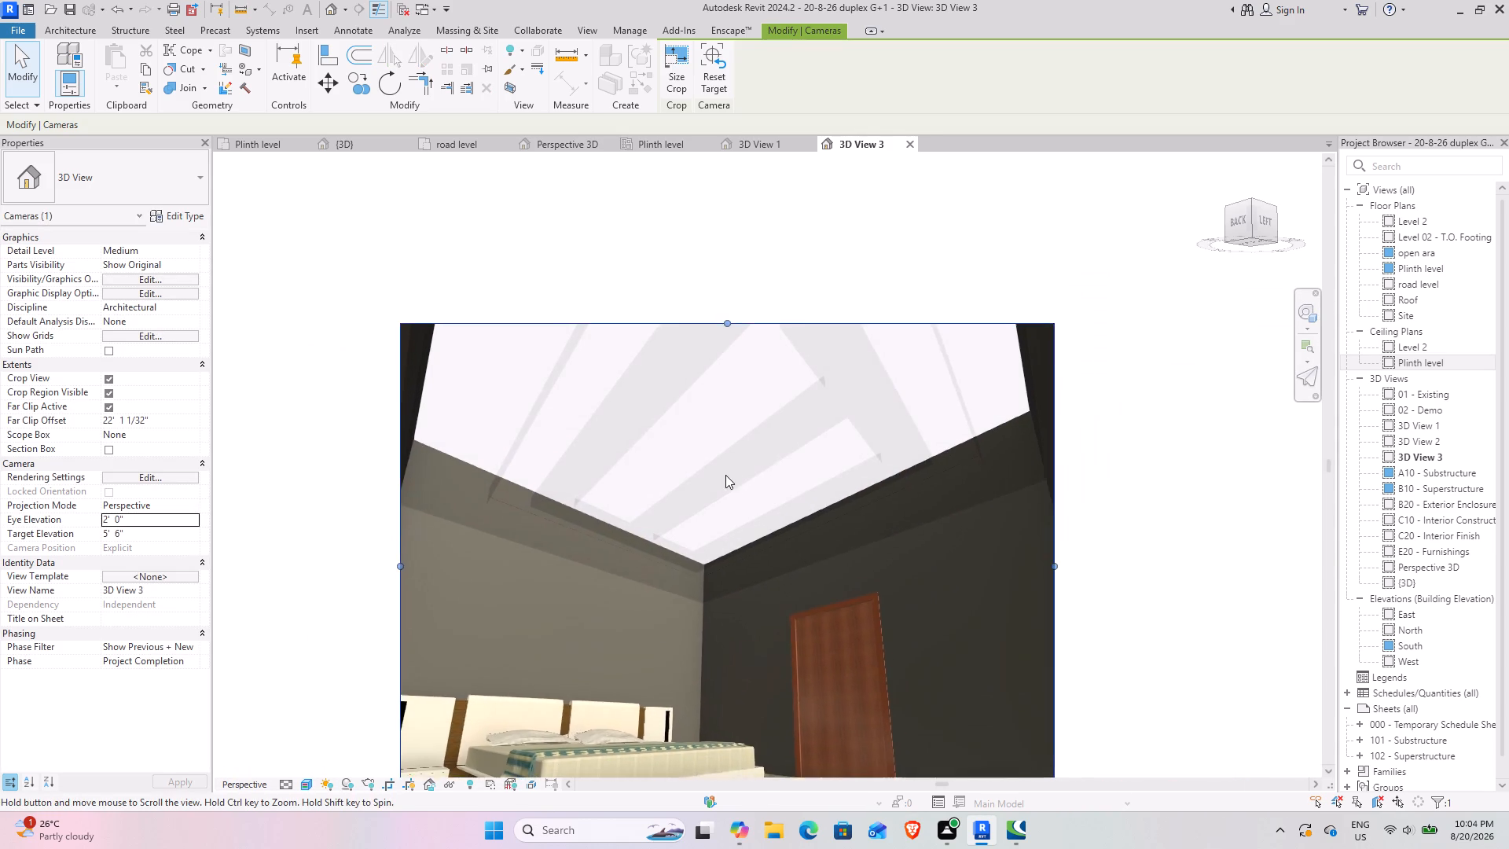
{"action": "middle_click_drag", "start_coordinate": [725, 475], "coordinate": [725, 474]}
{"action": "left_click_drag", "start_coordinate": [729, 323], "coordinate": [729, 263]}
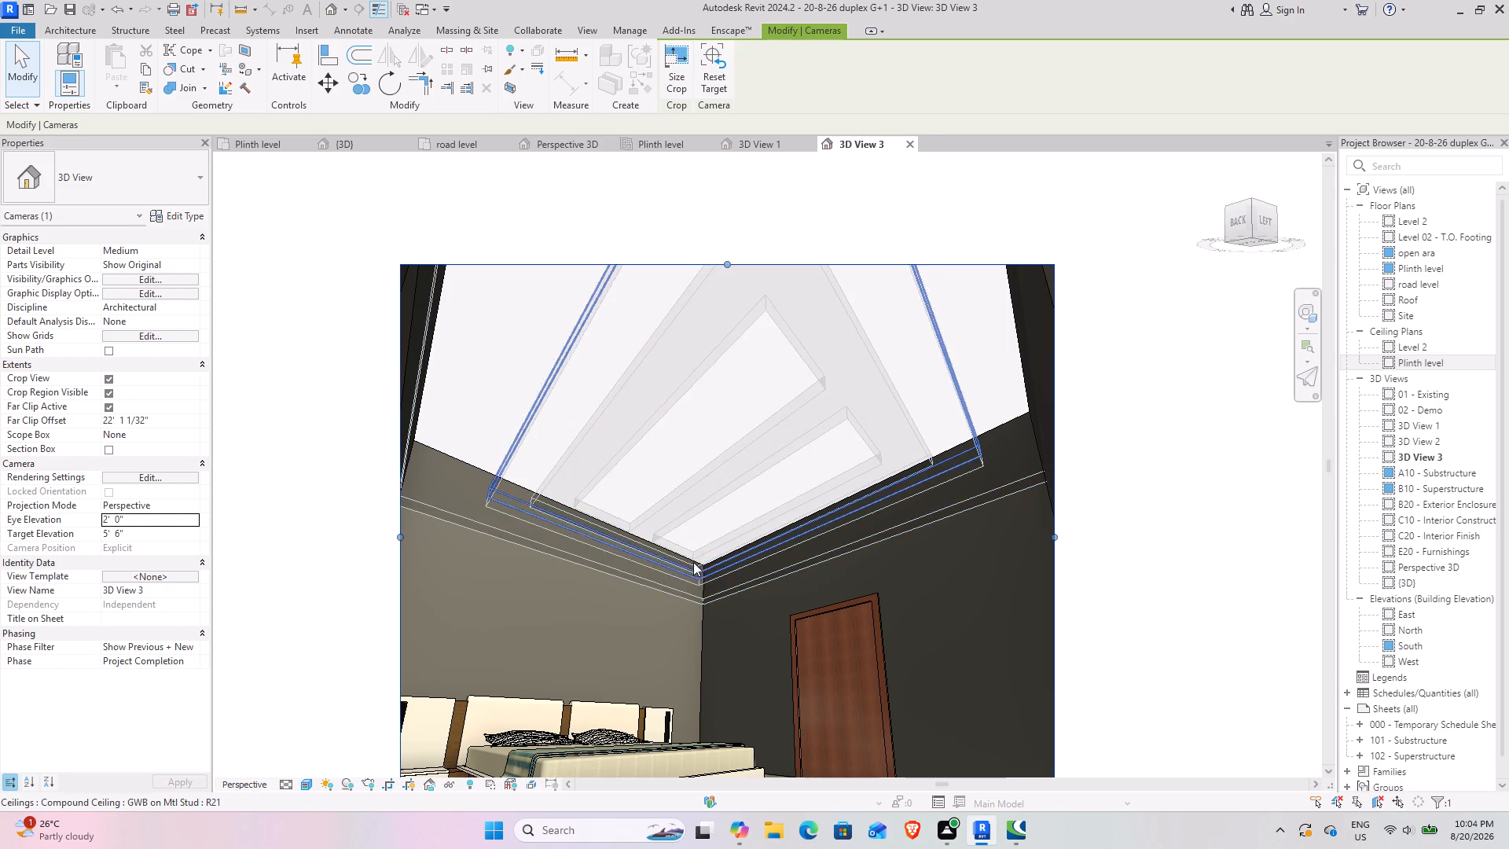
Switch 3D View 3 to the Shaded visual style.
{"action": "left_click", "coordinate": [303, 781]}
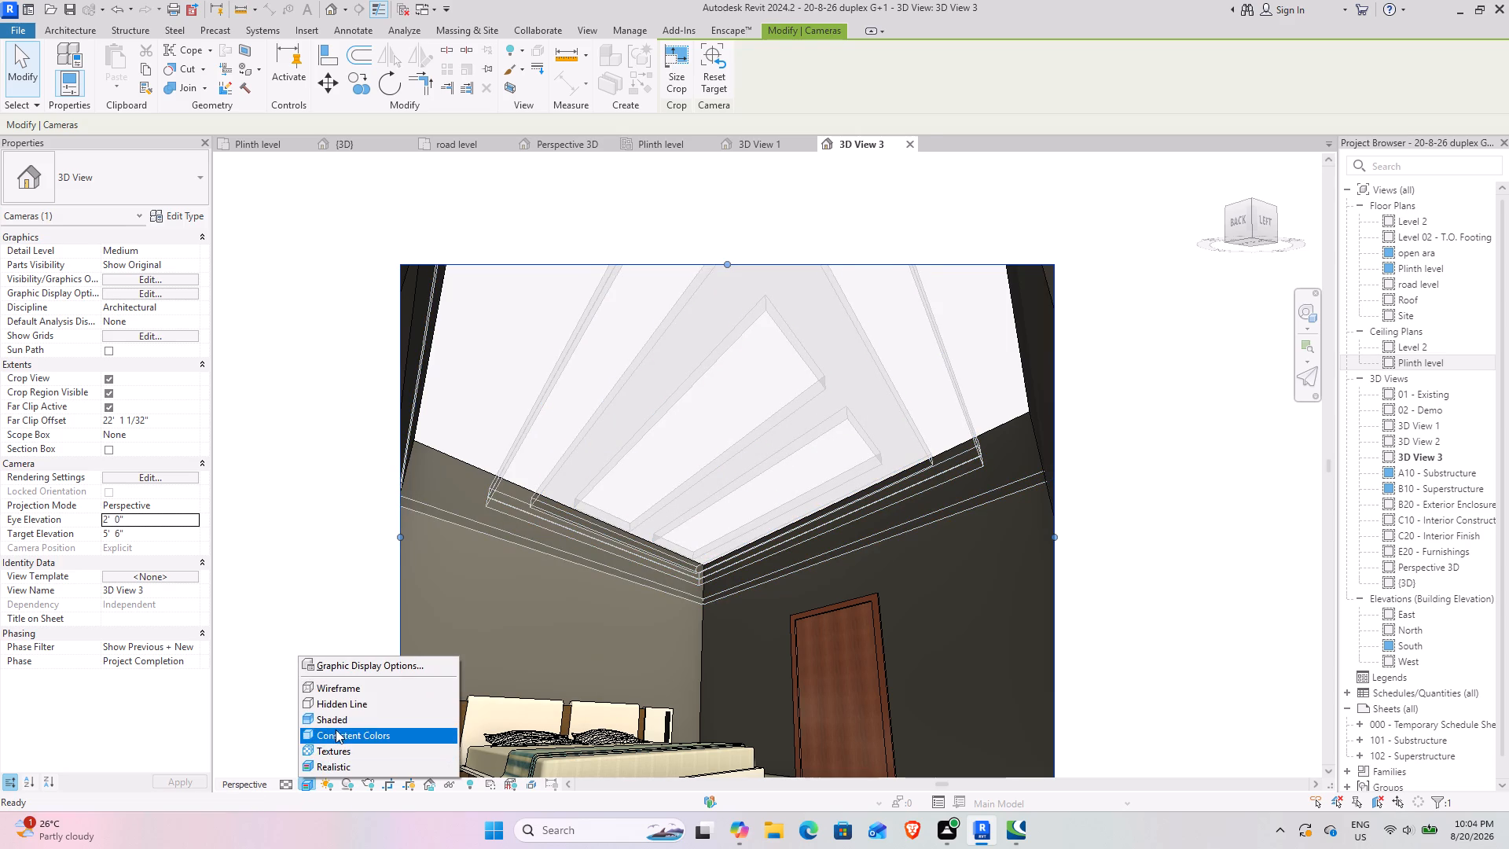
{"action": "left_click", "coordinate": [333, 716]}
Examine the false ceiling's recessed border and rectangular openings from below in 3D View 3.
{"action": "scroll", "coordinate": [858, 344], "scroll_direction": "up", "scroll_amount": 3}
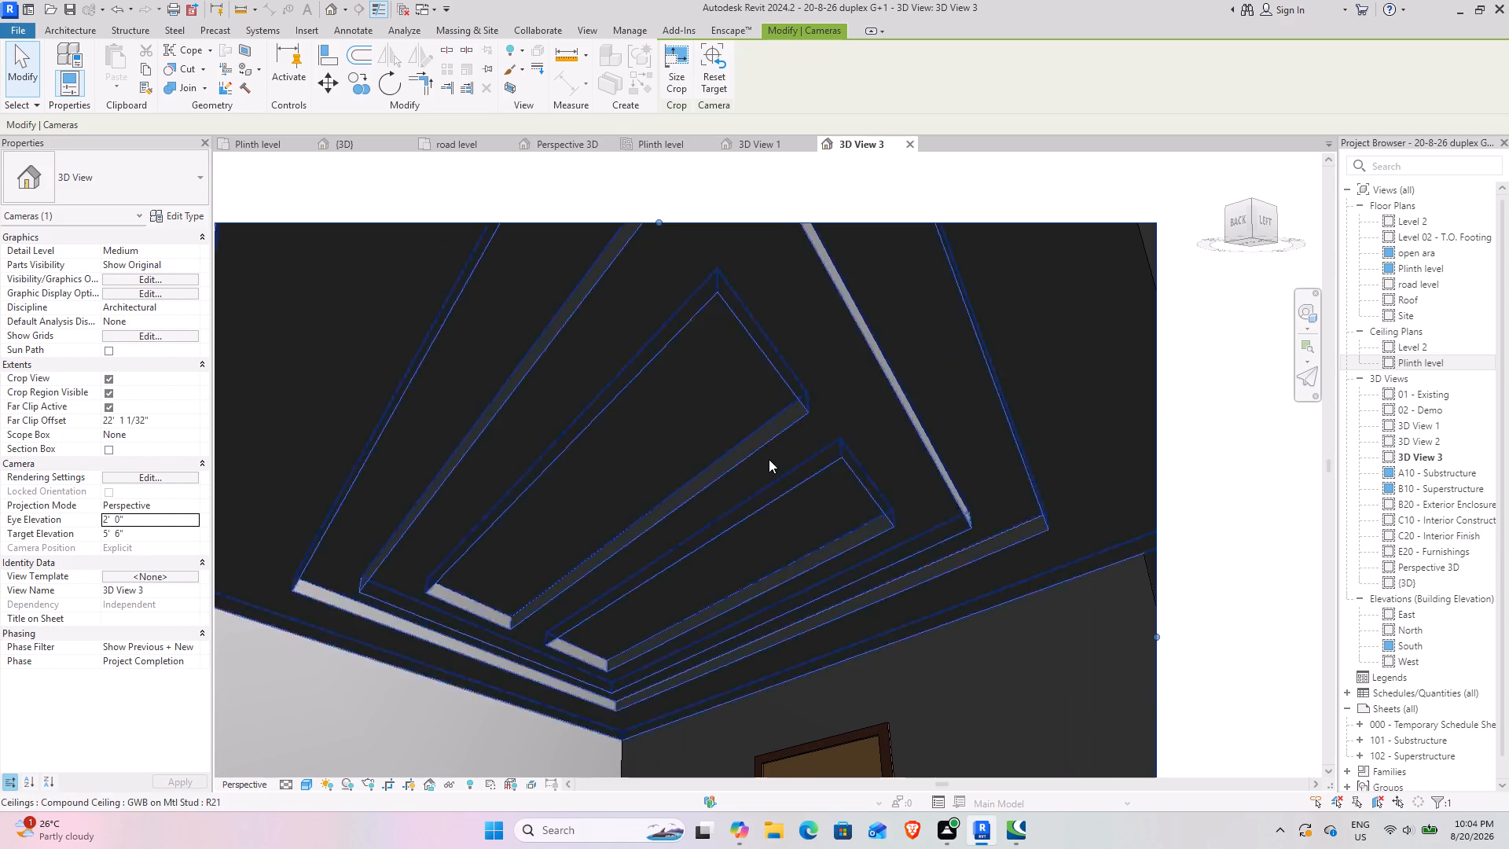
{"action": "scroll", "coordinate": [772, 465], "scroll_direction": "up", "scroll_amount": 2}
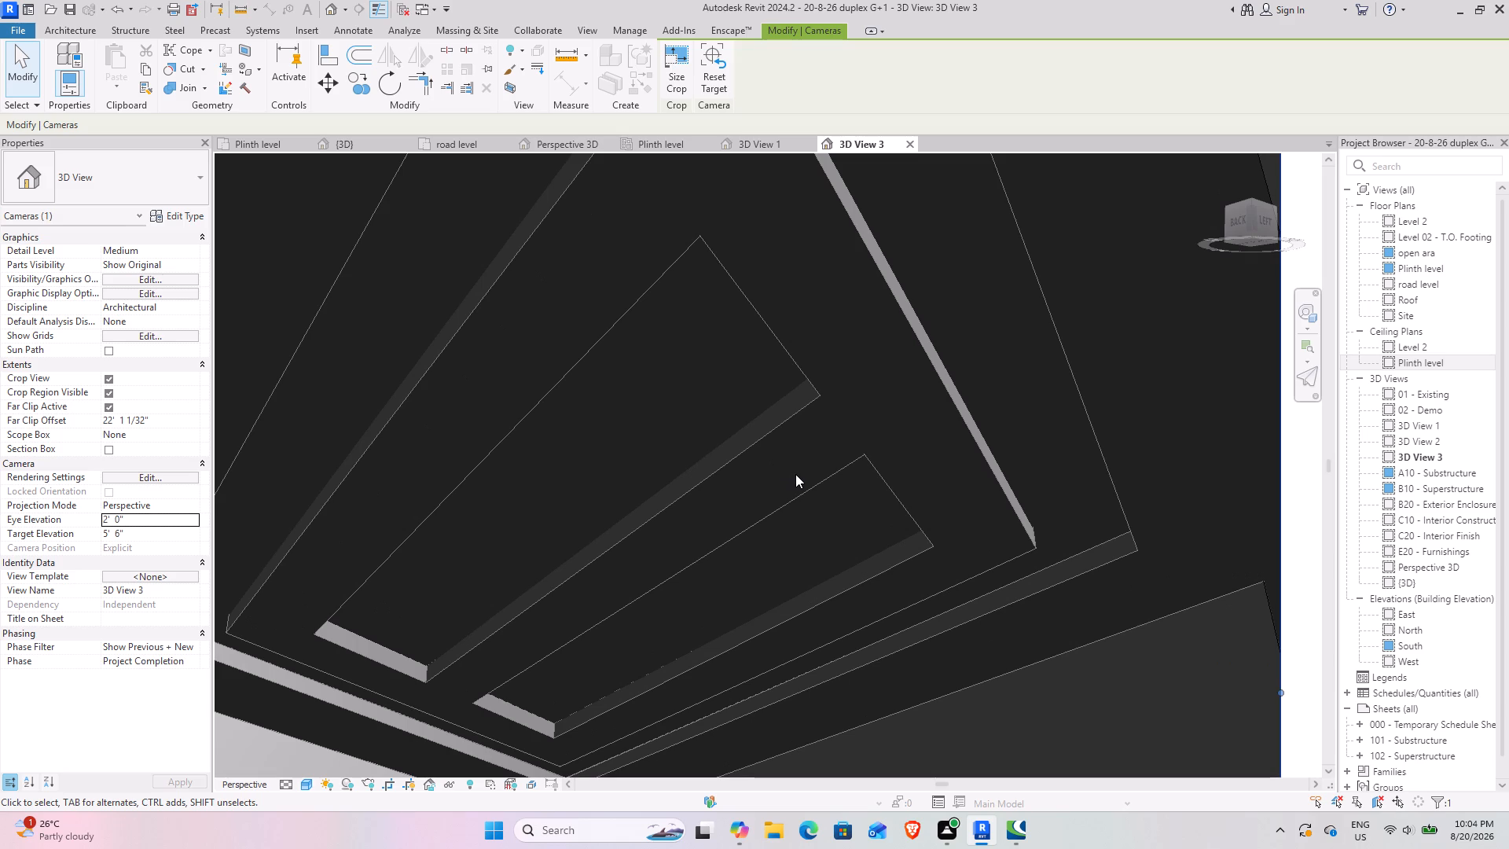
{"action": "middle_click_drag", "start_coordinate": [521, 444], "coordinate": [560, 454]}
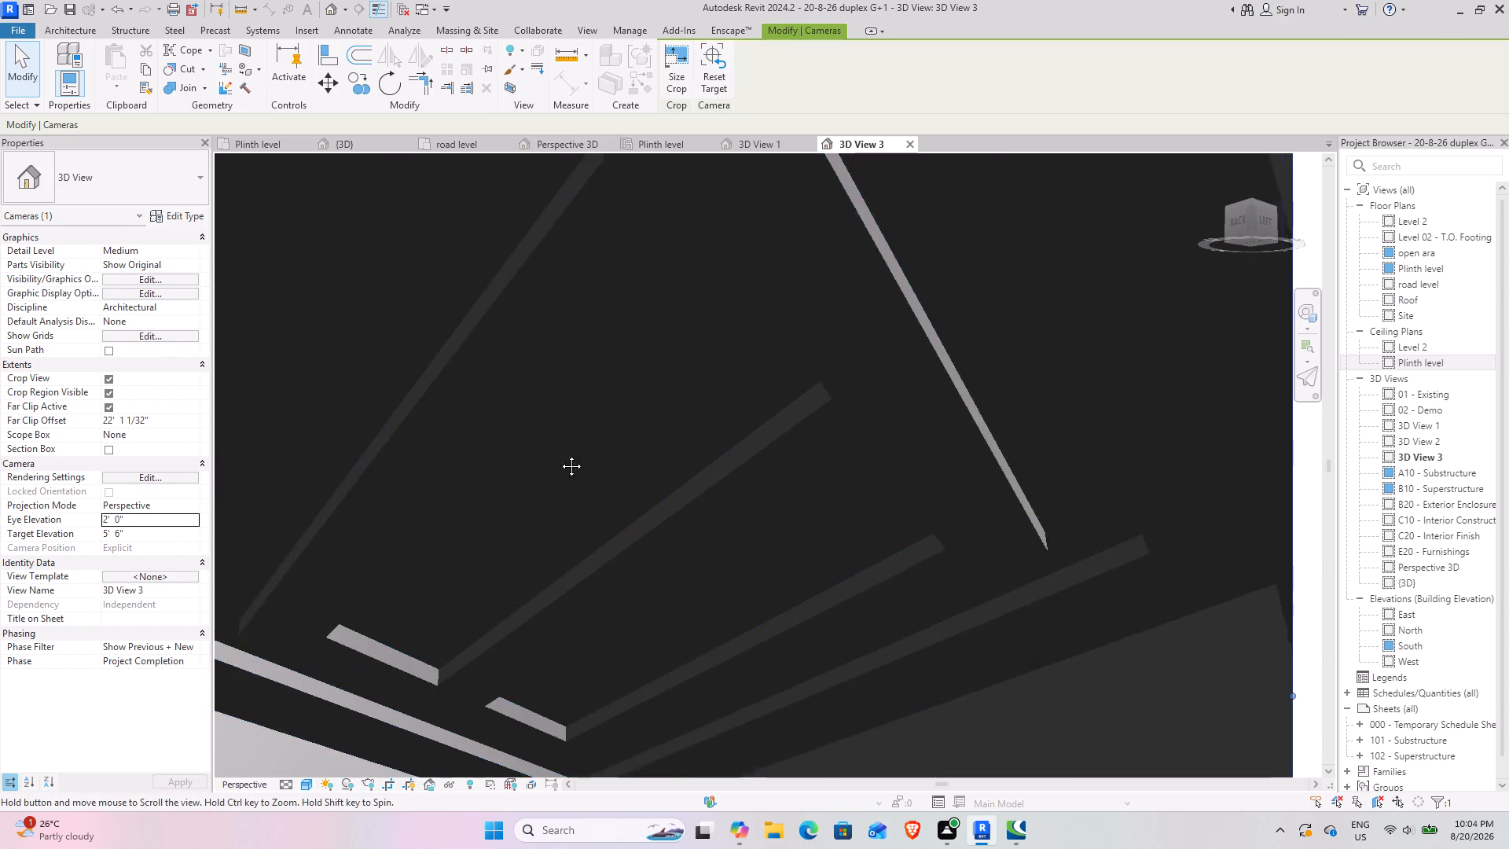
{"action": "middle_click_drag", "start_coordinate": [560, 454], "coordinate": [729, 461]}
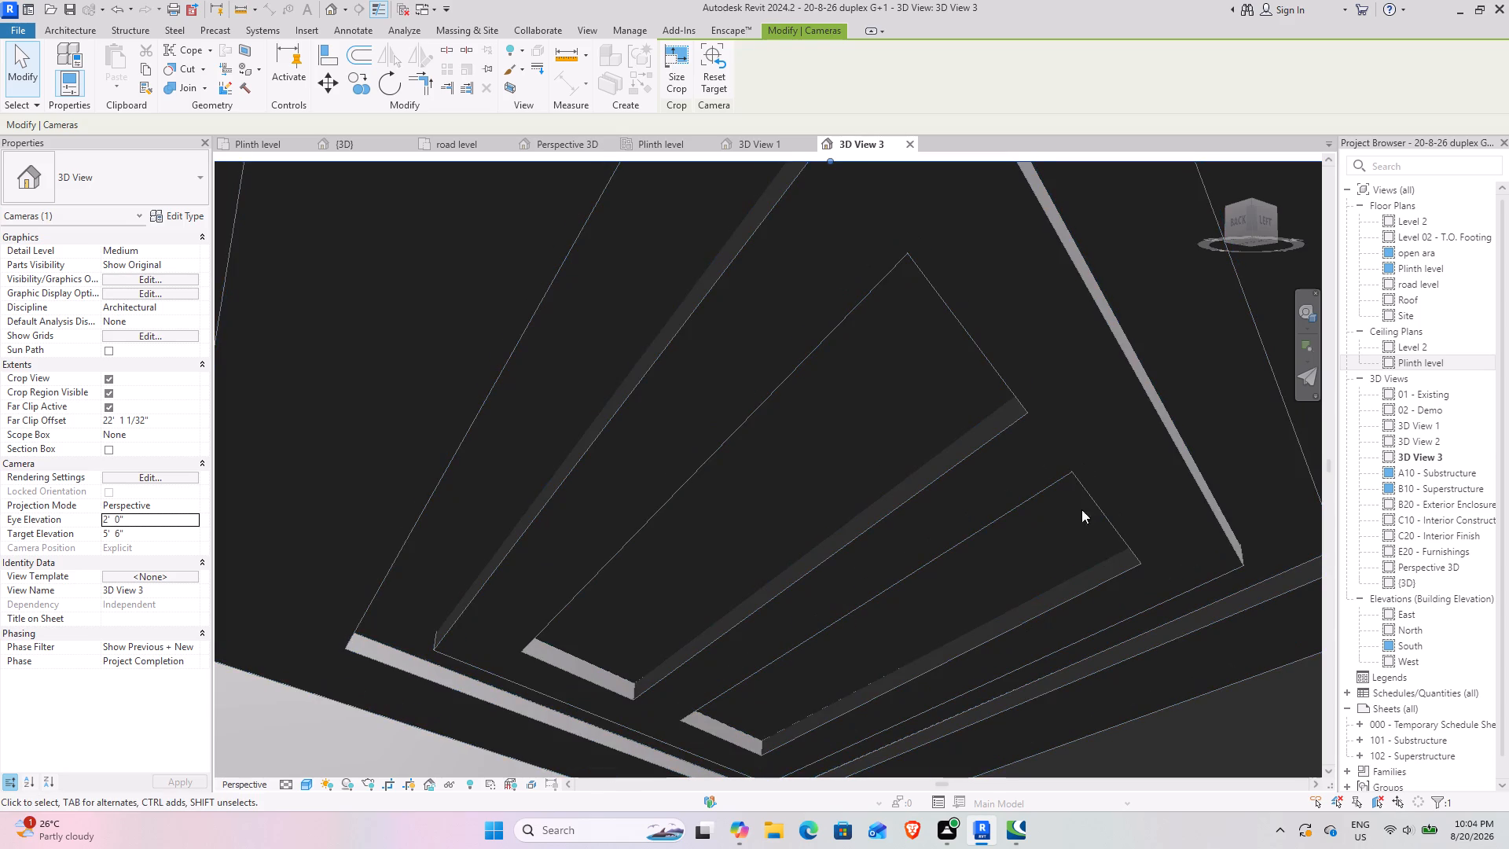
{"action": "scroll", "coordinate": [979, 498], "scroll_direction": "down", "scroll_amount": 2}
{"action": "middle_click_drag", "start_coordinate": [1075, 564], "coordinate": [917, 516]}
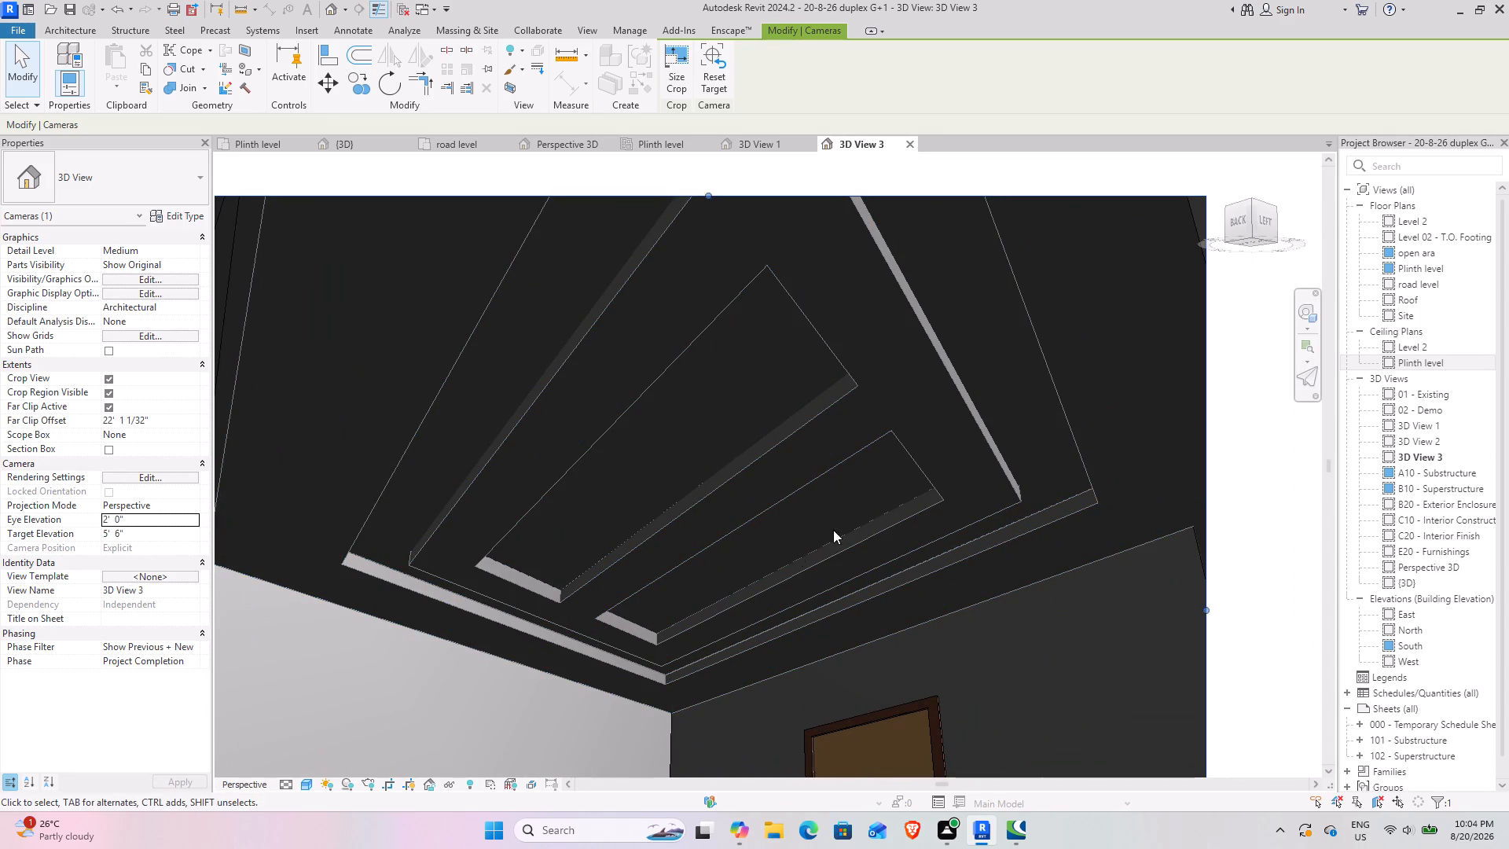
{"action": "middle_click_drag", "start_coordinate": [893, 502], "coordinate": [772, 645]}
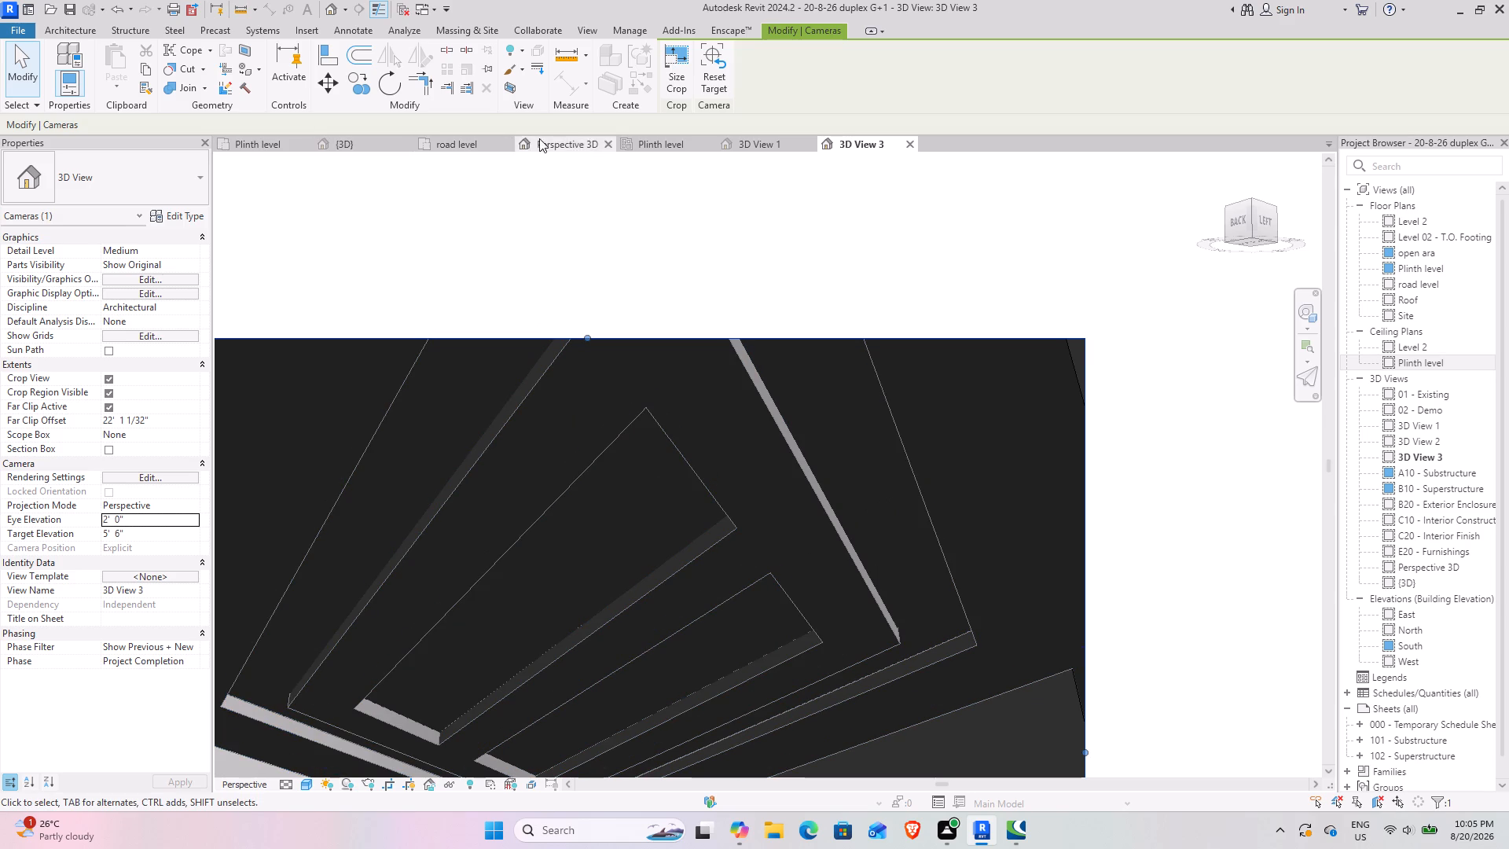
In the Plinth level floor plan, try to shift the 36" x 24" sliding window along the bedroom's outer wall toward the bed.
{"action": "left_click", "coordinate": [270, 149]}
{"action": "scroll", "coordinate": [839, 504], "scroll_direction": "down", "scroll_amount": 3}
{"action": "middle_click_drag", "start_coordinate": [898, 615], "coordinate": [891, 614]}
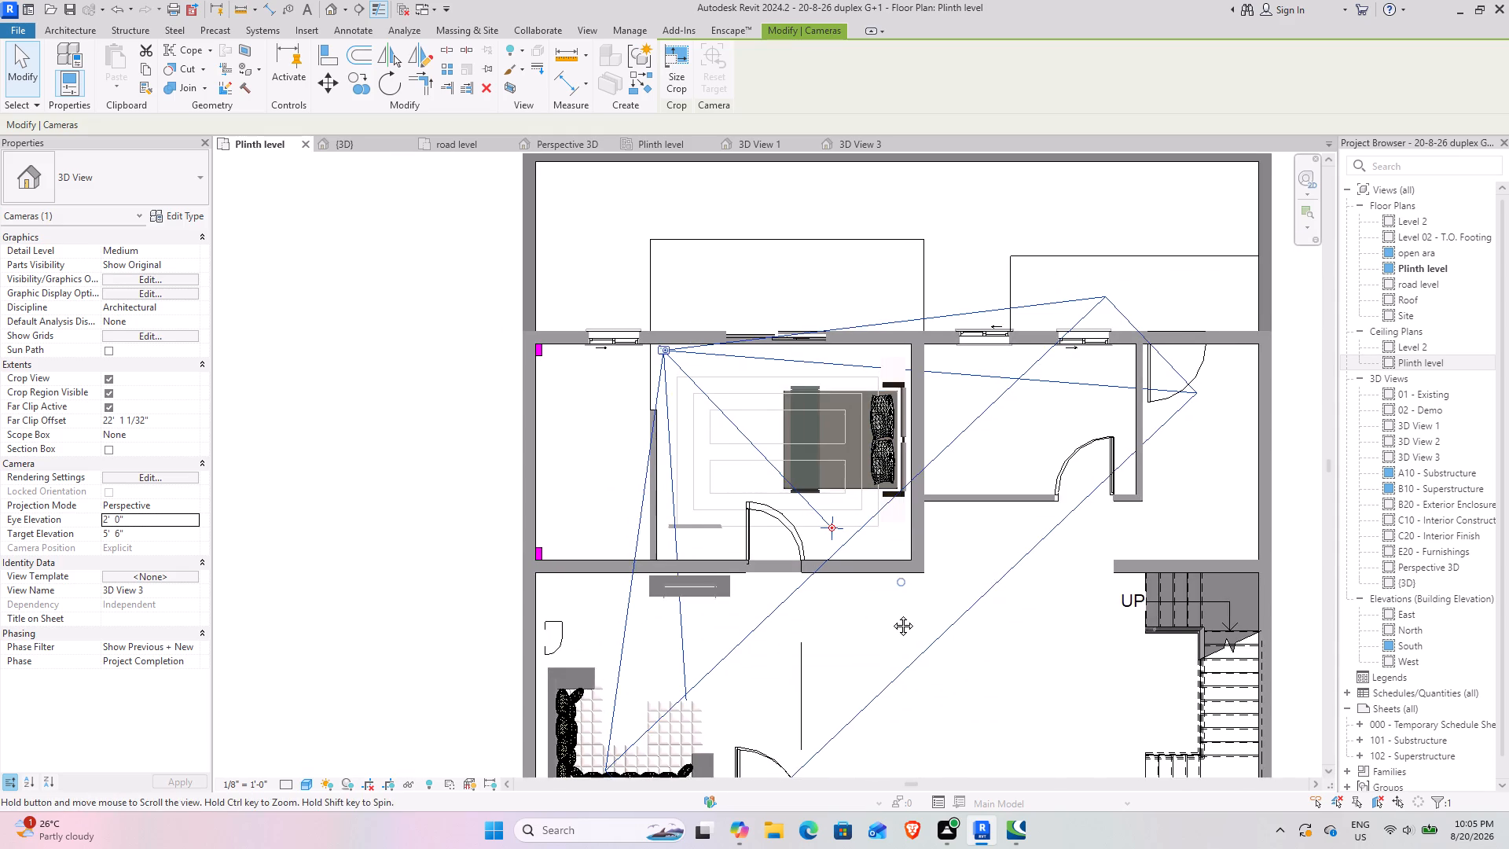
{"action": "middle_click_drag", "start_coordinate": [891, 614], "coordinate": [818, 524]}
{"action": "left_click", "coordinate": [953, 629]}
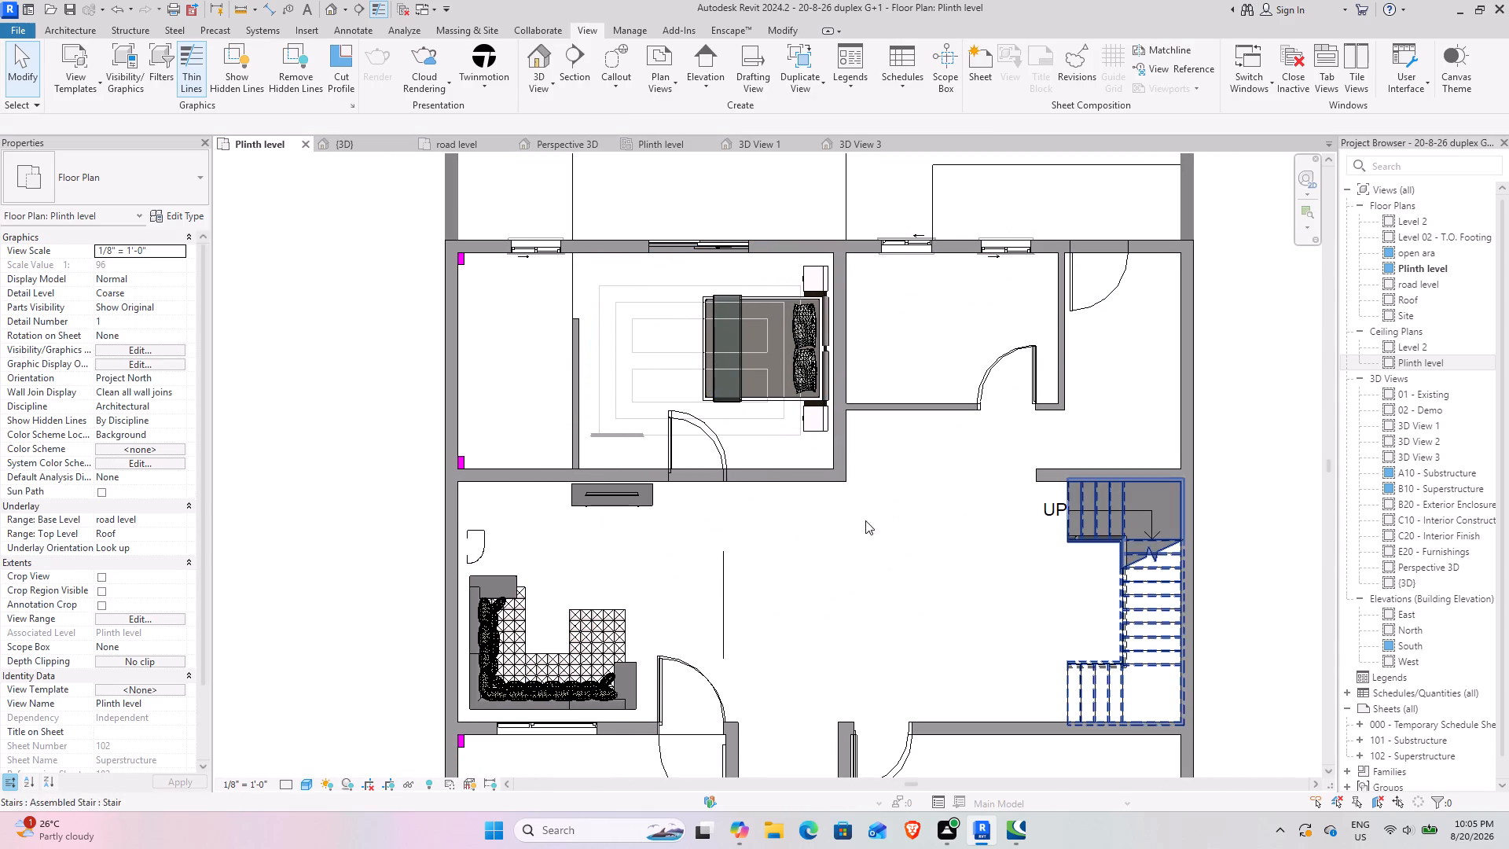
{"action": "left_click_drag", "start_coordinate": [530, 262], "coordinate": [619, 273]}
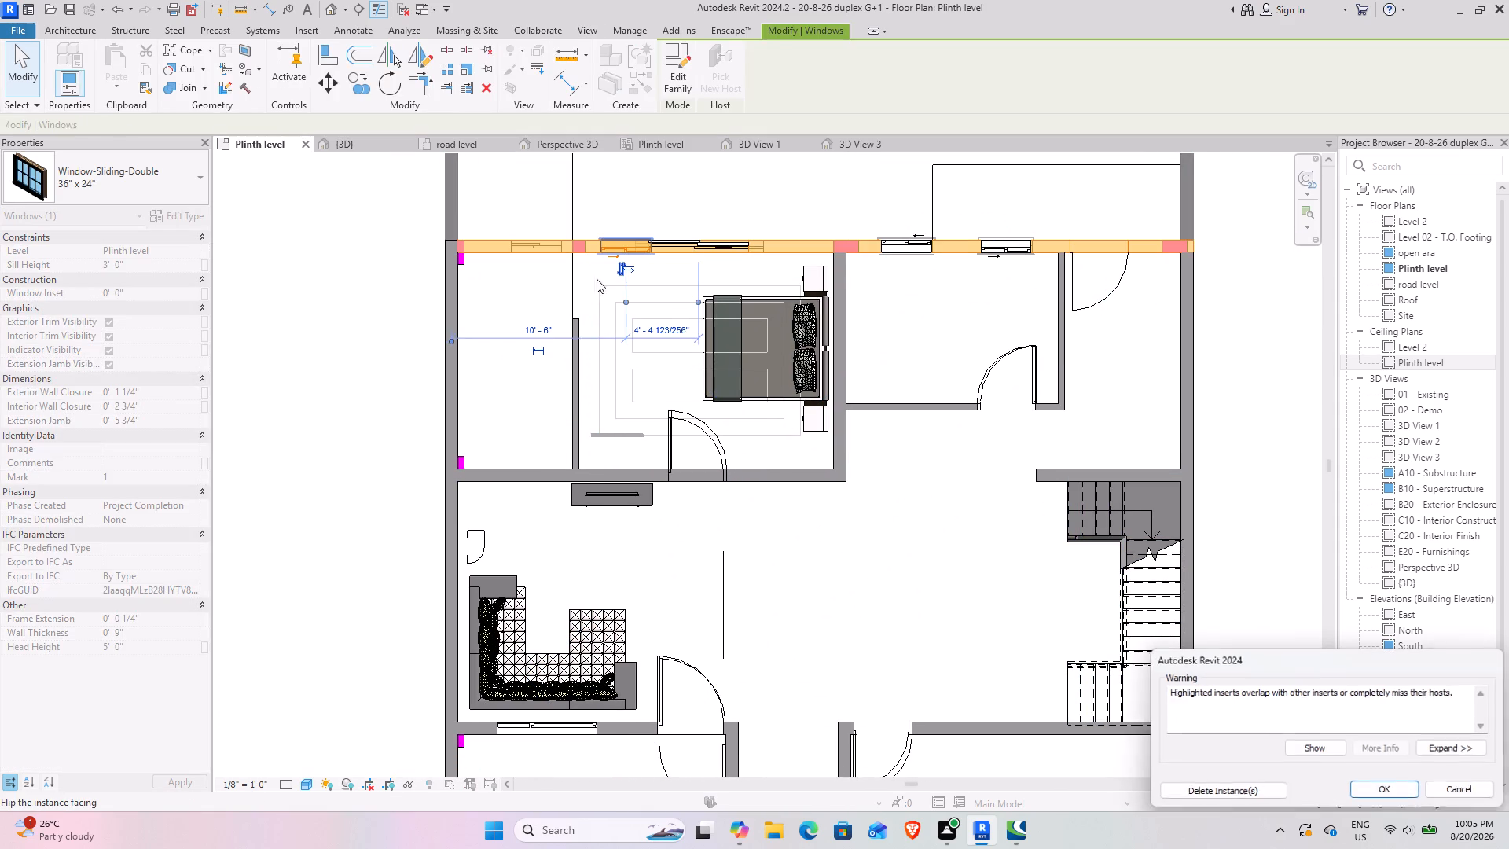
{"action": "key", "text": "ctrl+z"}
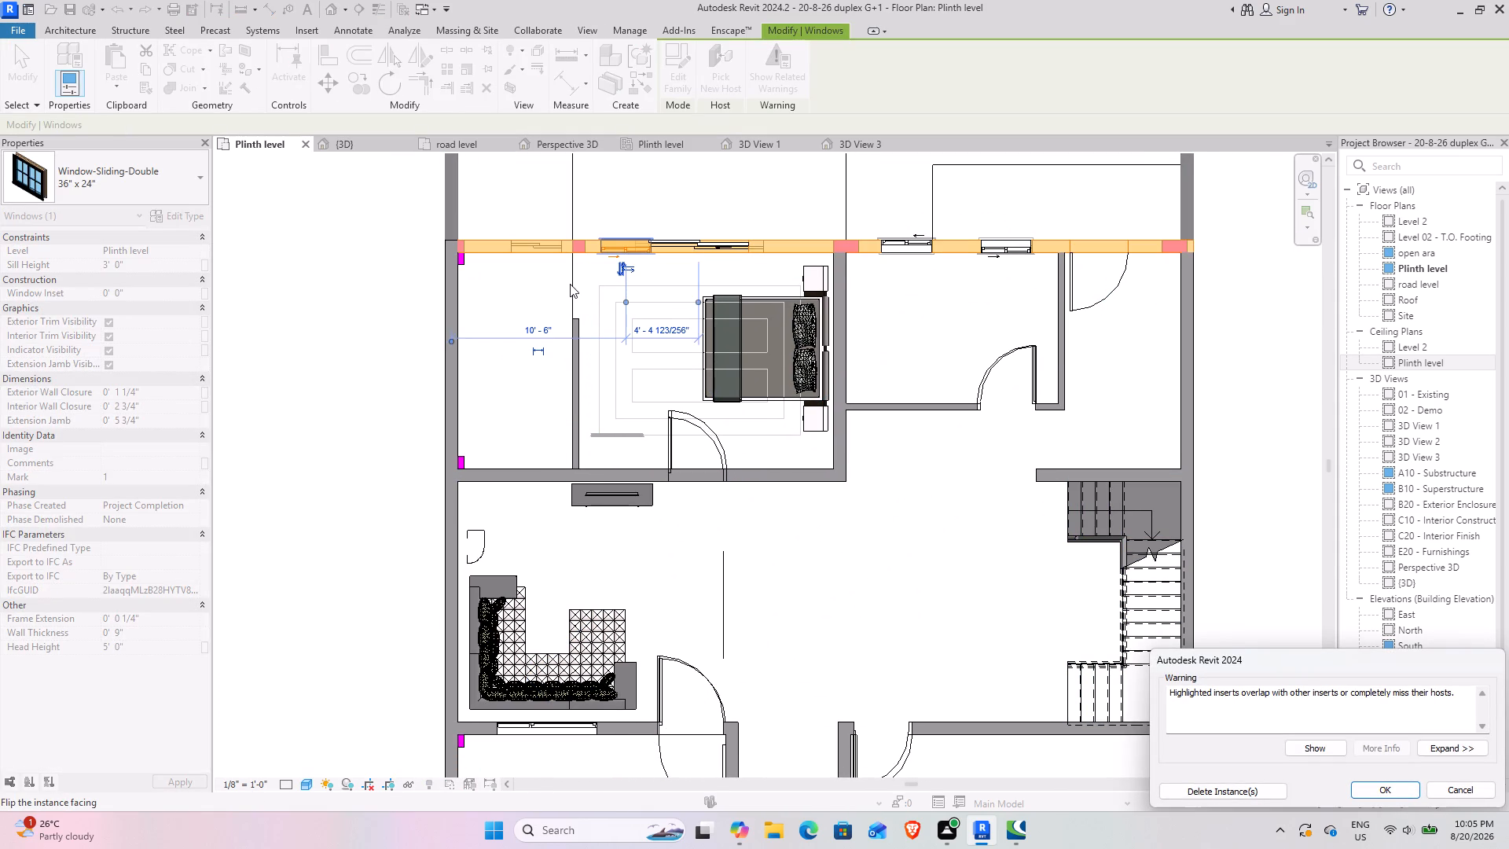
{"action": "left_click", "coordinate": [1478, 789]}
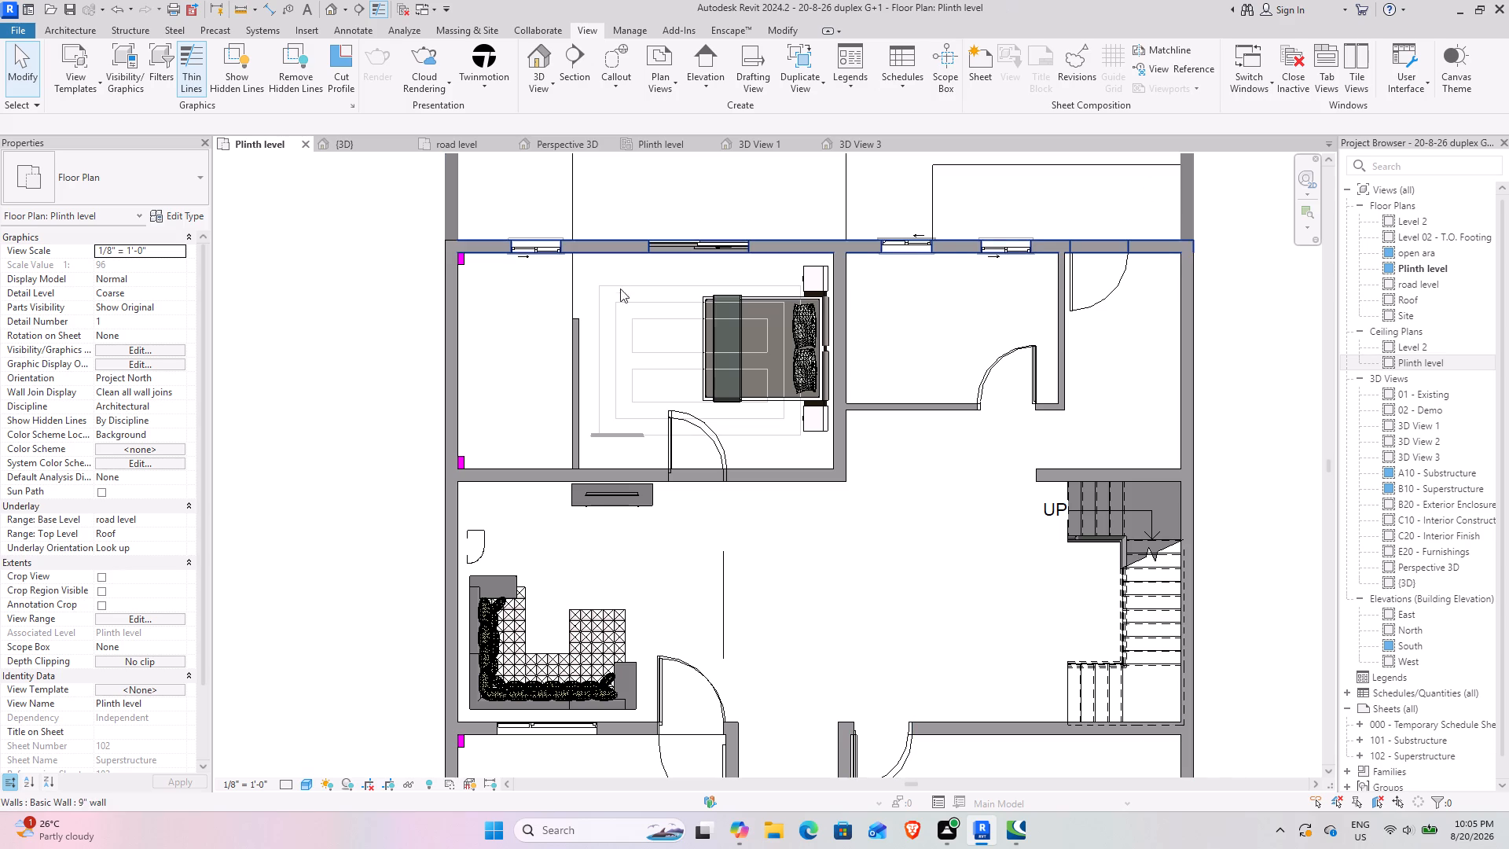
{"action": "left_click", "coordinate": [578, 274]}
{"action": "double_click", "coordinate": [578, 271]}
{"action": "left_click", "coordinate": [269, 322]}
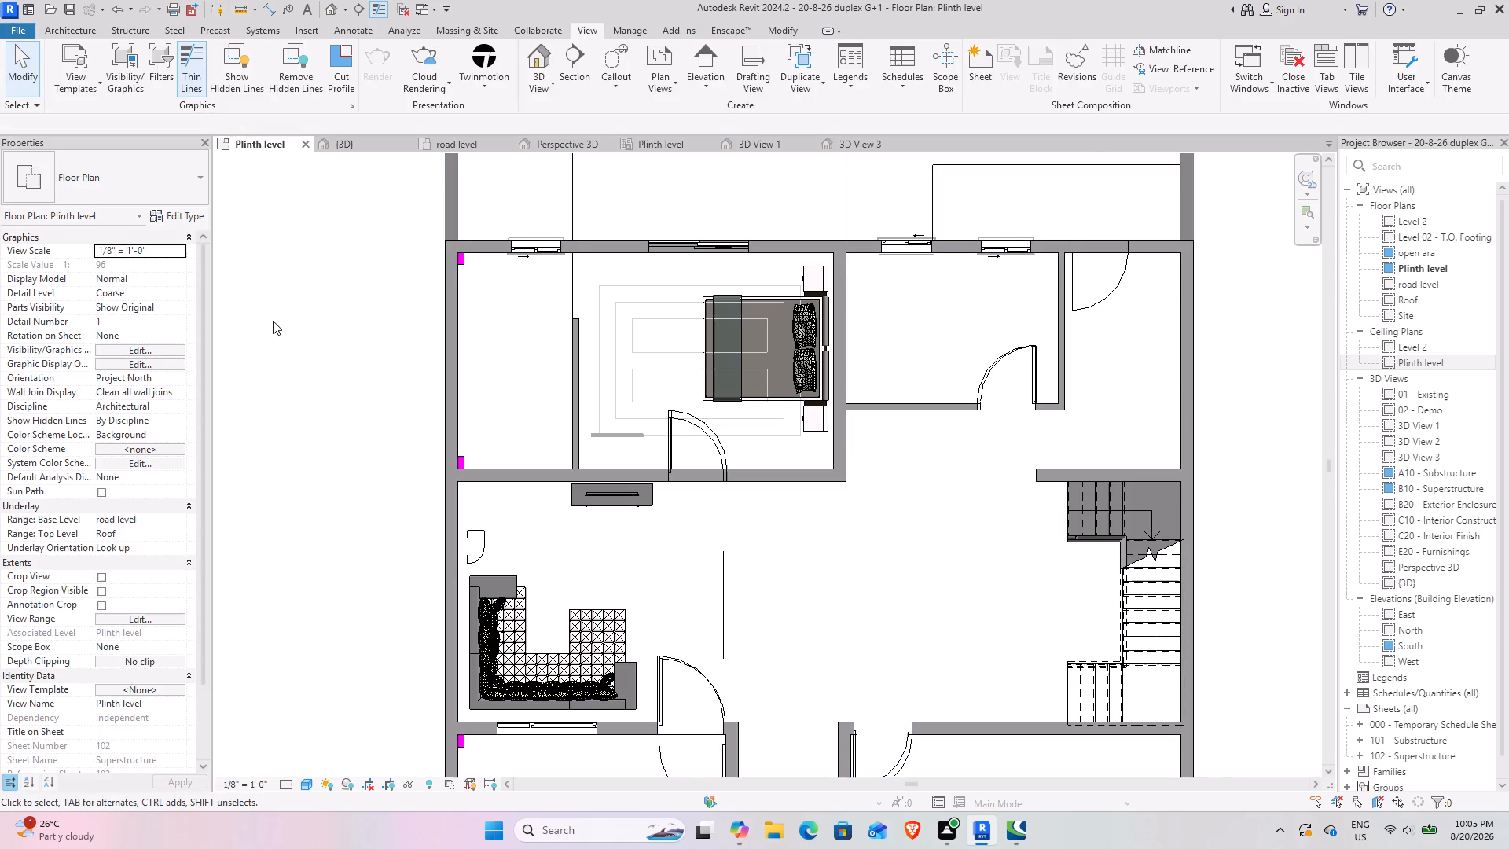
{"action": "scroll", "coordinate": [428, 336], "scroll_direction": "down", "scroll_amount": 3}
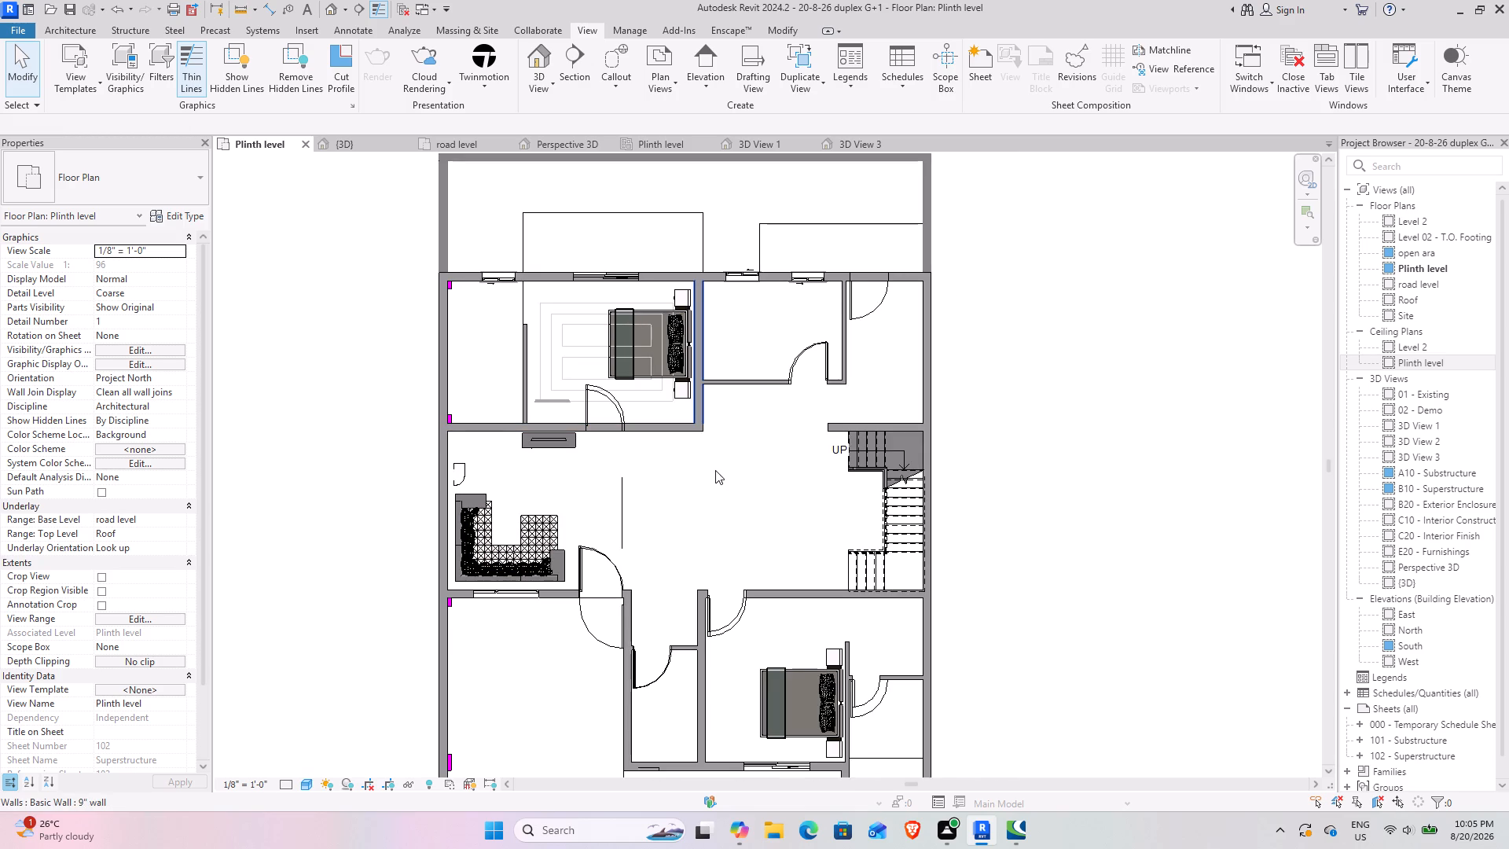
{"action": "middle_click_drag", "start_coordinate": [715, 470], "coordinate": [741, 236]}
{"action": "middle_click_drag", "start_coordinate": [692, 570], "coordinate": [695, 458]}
Examine the house's front yard in the {3D} view, focusing on the rectangular floor opening behind the FUJI boundary wall.
{"action": "left_click", "coordinate": [358, 140]}
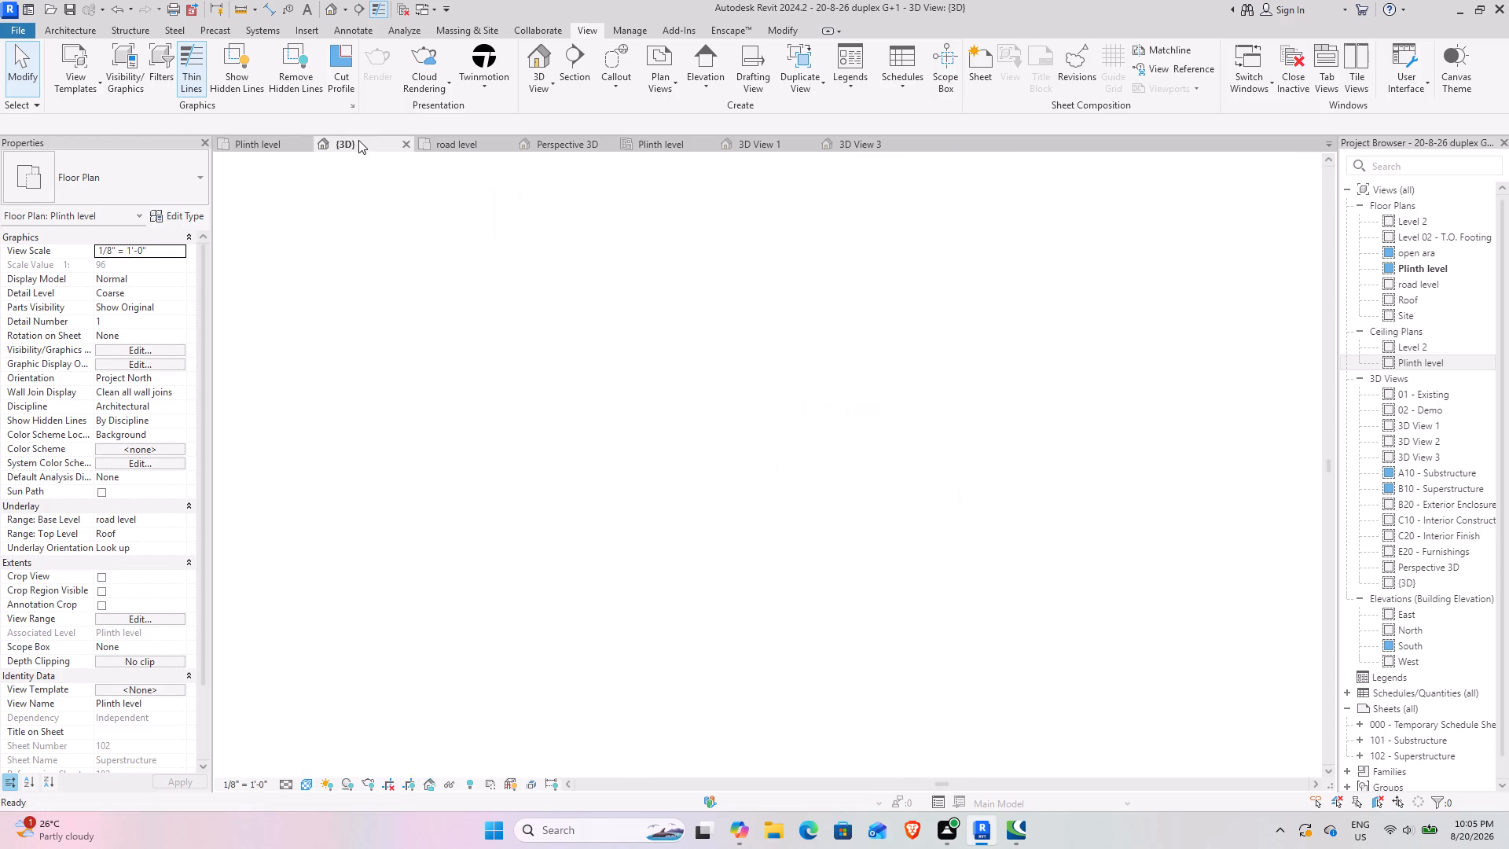
{"action": "scroll", "coordinate": [669, 530], "scroll_direction": "down", "scroll_amount": 9}
{"action": "middle_click_drag", "start_coordinate": [709, 564], "coordinate": [761, 402]}
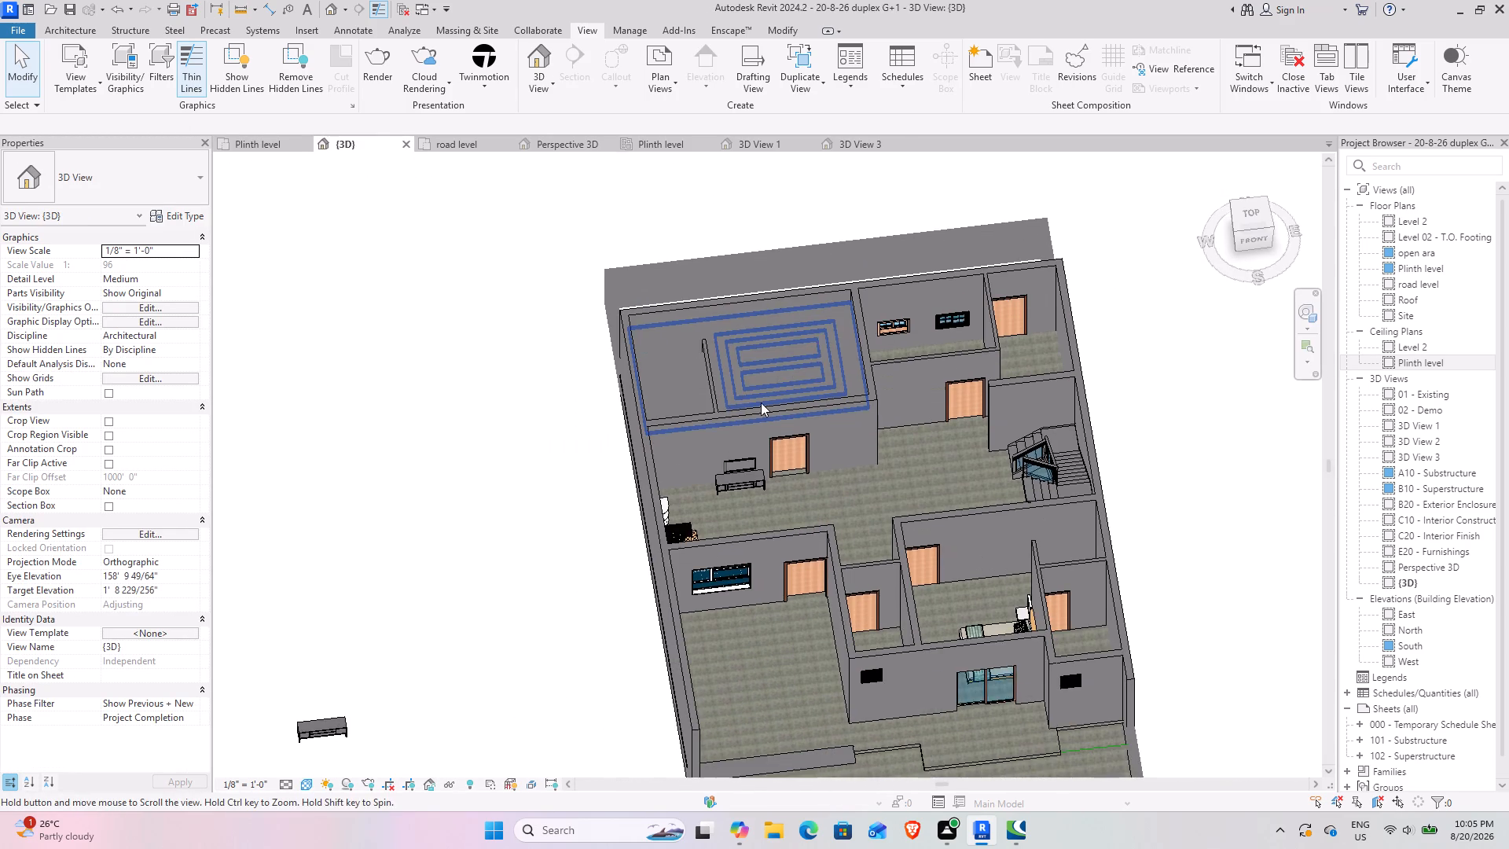
{"action": "middle_click_drag", "start_coordinate": [725, 586], "coordinate": [693, 336]}
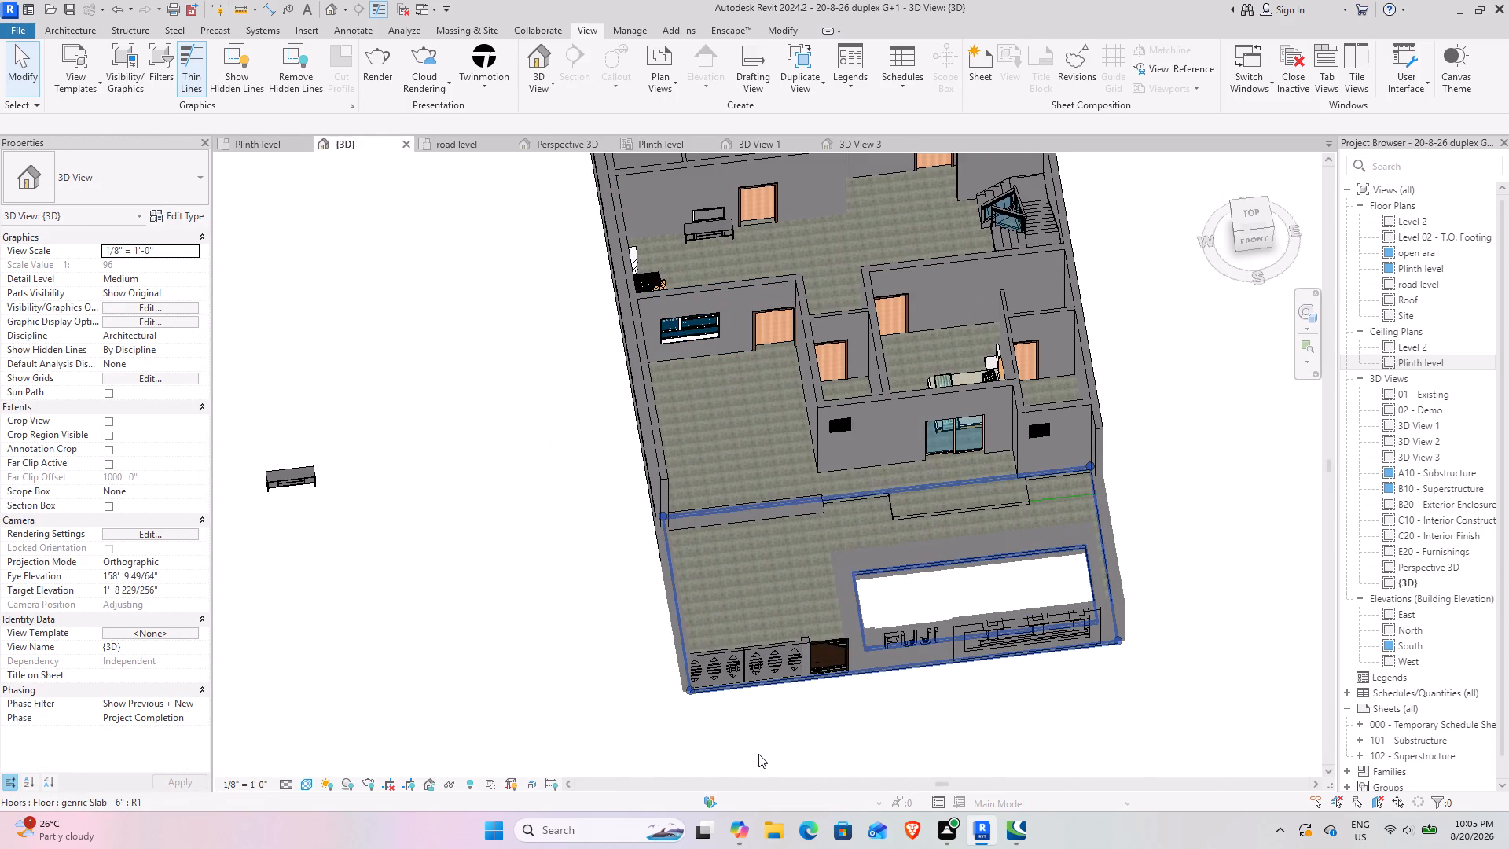
{"action": "middle_click_drag", "start_coordinate": [749, 748], "coordinate": [670, 710], "text": "shift"}
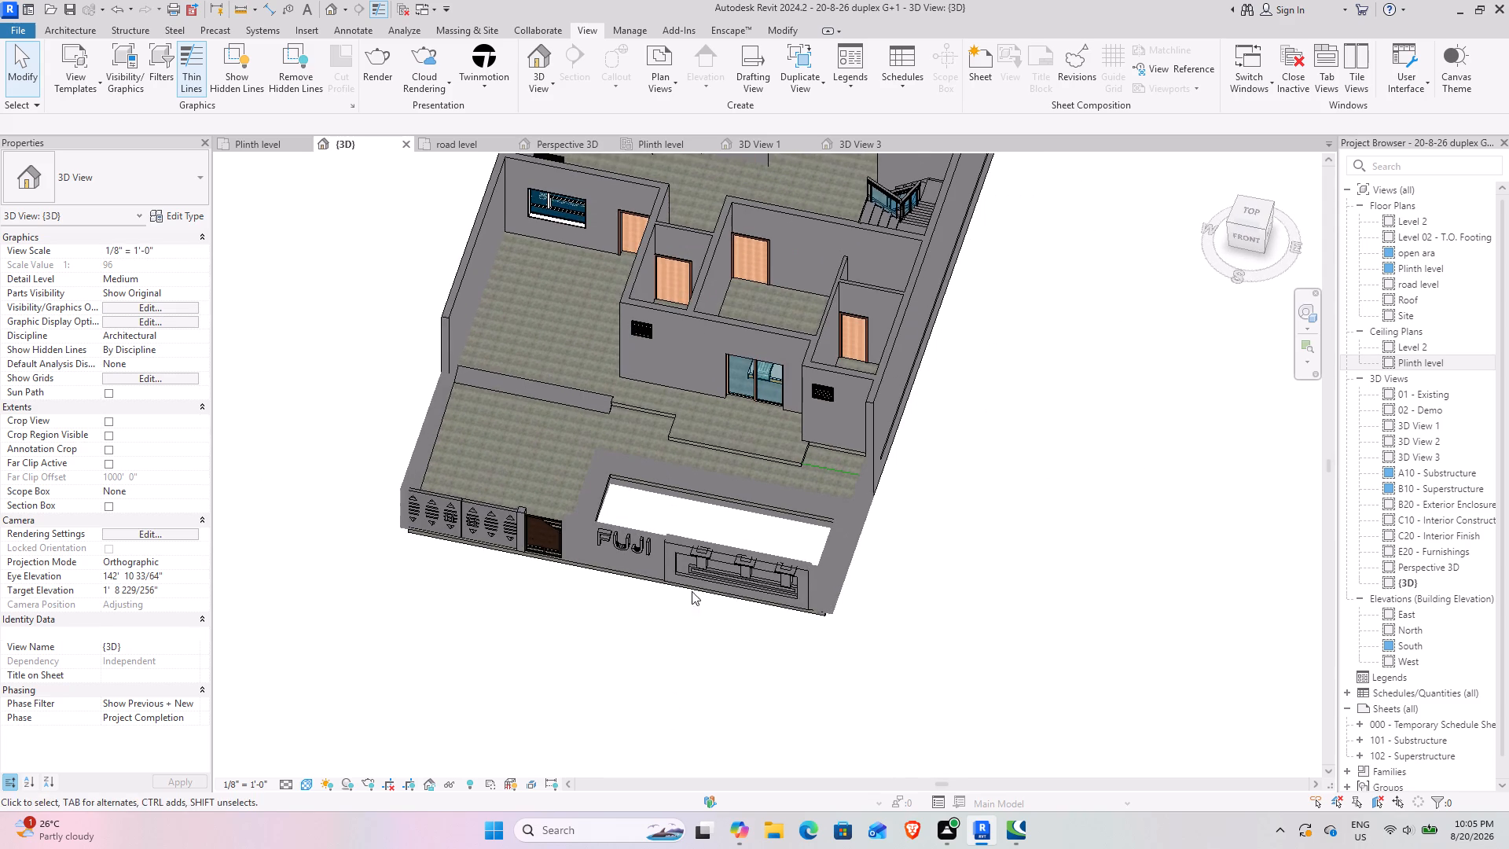
{"action": "scroll", "coordinate": [654, 527], "scroll_direction": "up", "scroll_amount": 3}
{"action": "middle_click_drag", "start_coordinate": [610, 566], "coordinate": [684, 660]}
{"action": "middle_click_drag", "start_coordinate": [674, 648], "coordinate": [608, 585]}
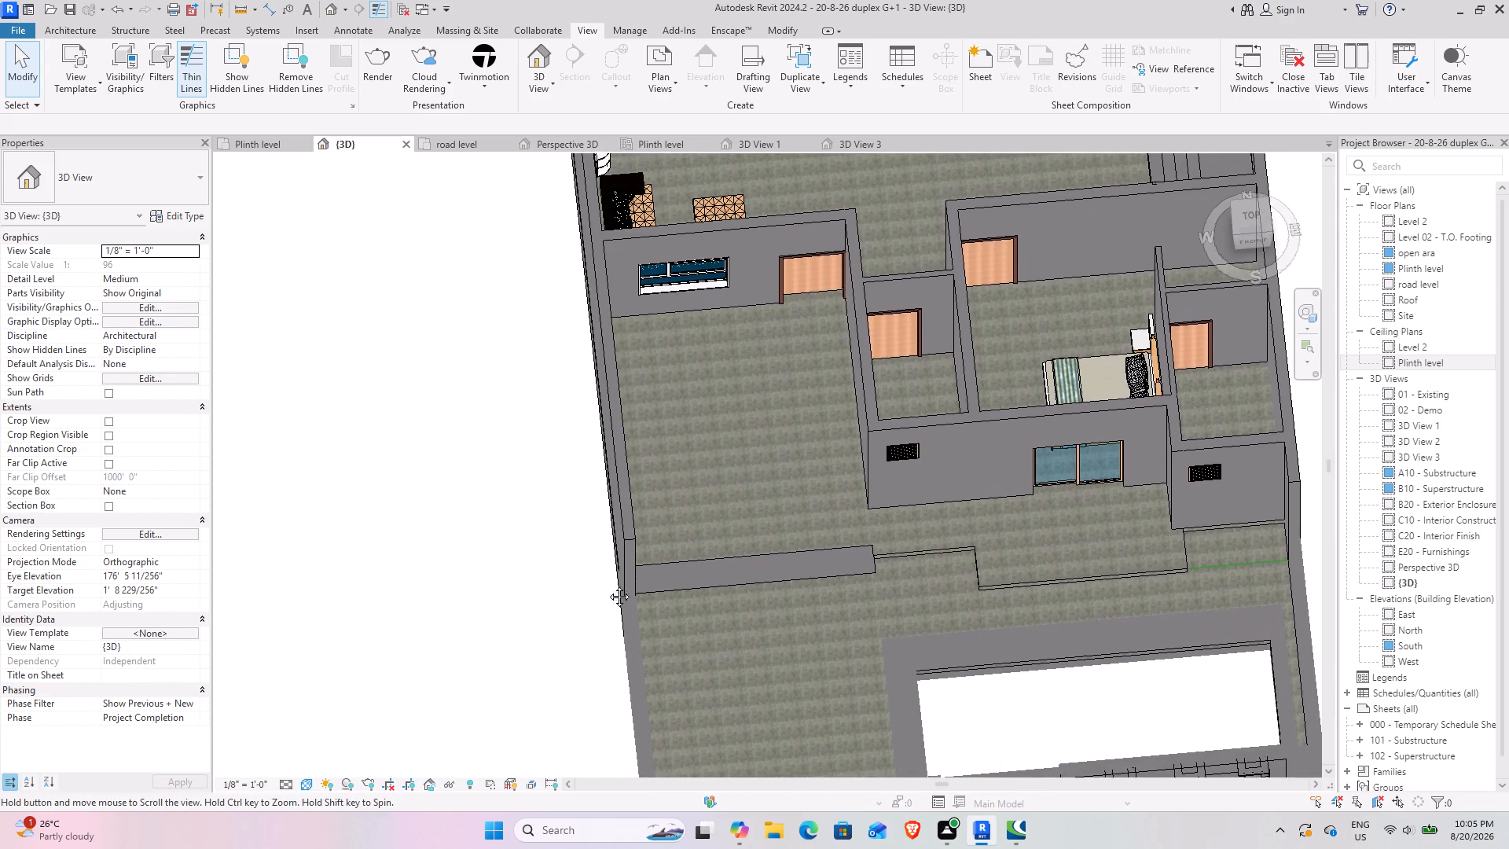
{"action": "middle_click_drag", "start_coordinate": [608, 585], "coordinate": [469, 465]}
{"action": "middle_click_drag", "start_coordinate": [959, 513], "coordinate": [955, 483]}
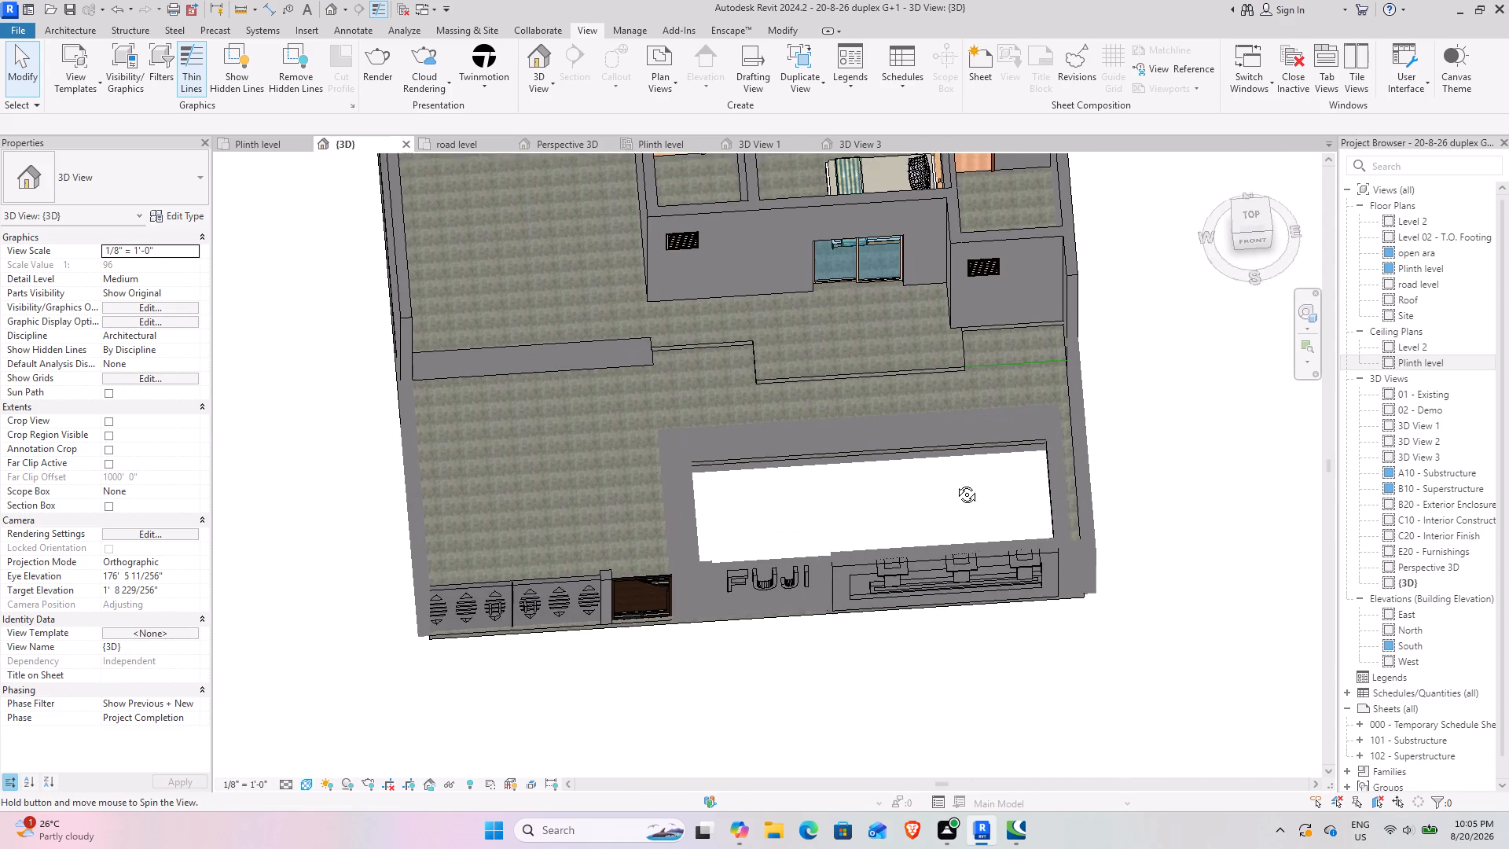
{"action": "middle_click_drag", "start_coordinate": [955, 483], "coordinate": [957, 450]}
{"action": "middle_click_drag", "start_coordinate": [916, 413], "coordinate": [806, 503], "text": "shift"}
{"action": "scroll", "coordinate": [435, 461], "scroll_direction": "up", "scroll_amount": 2}
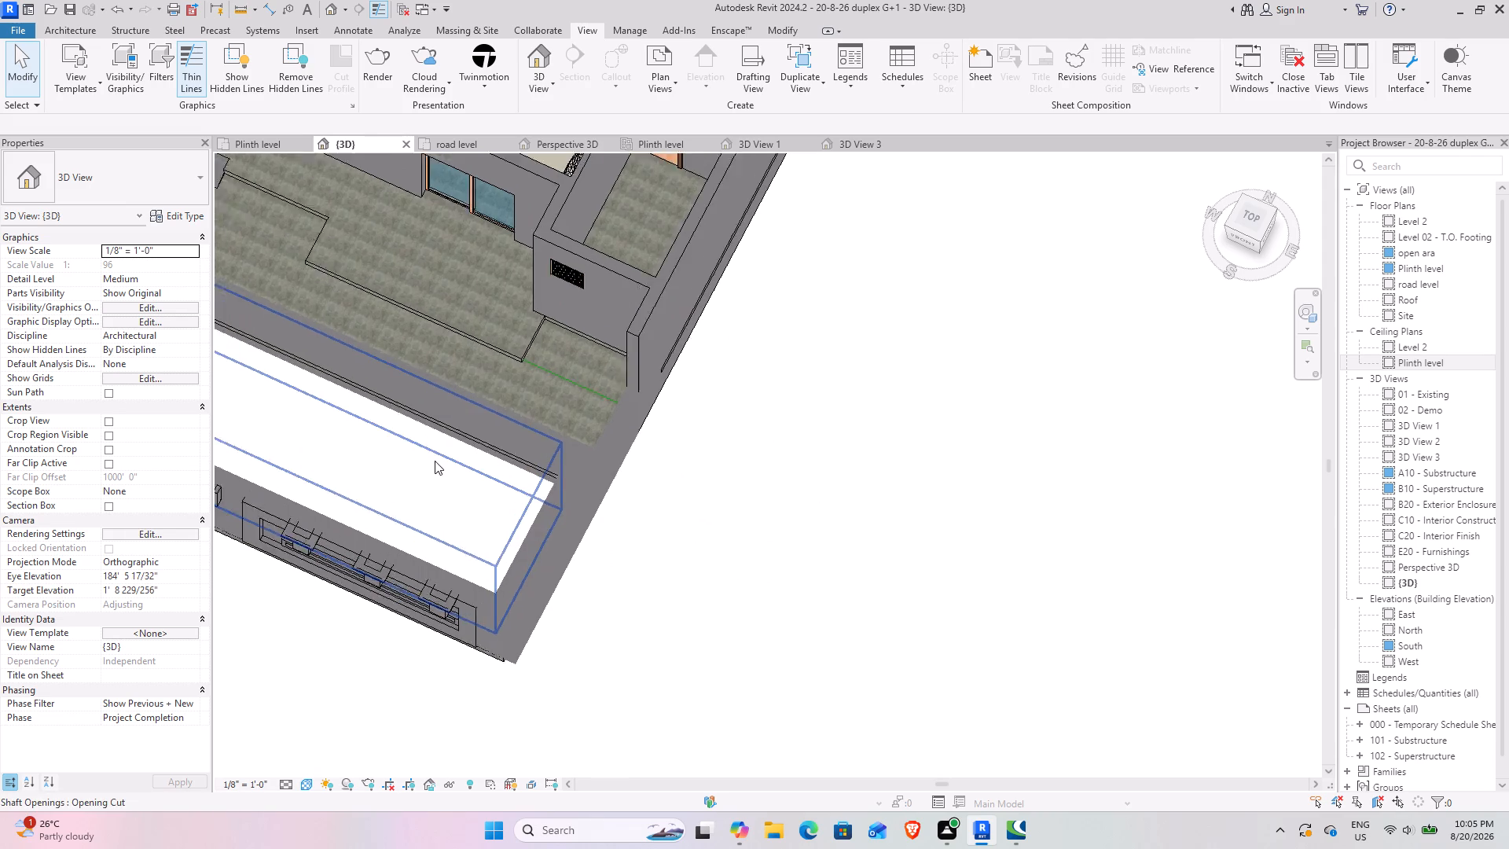
{"action": "scroll", "coordinate": [435, 461], "scroll_direction": "up", "scroll_amount": 4}
{"action": "middle_click_drag", "start_coordinate": [479, 498], "coordinate": [514, 498], "text": "shift"}
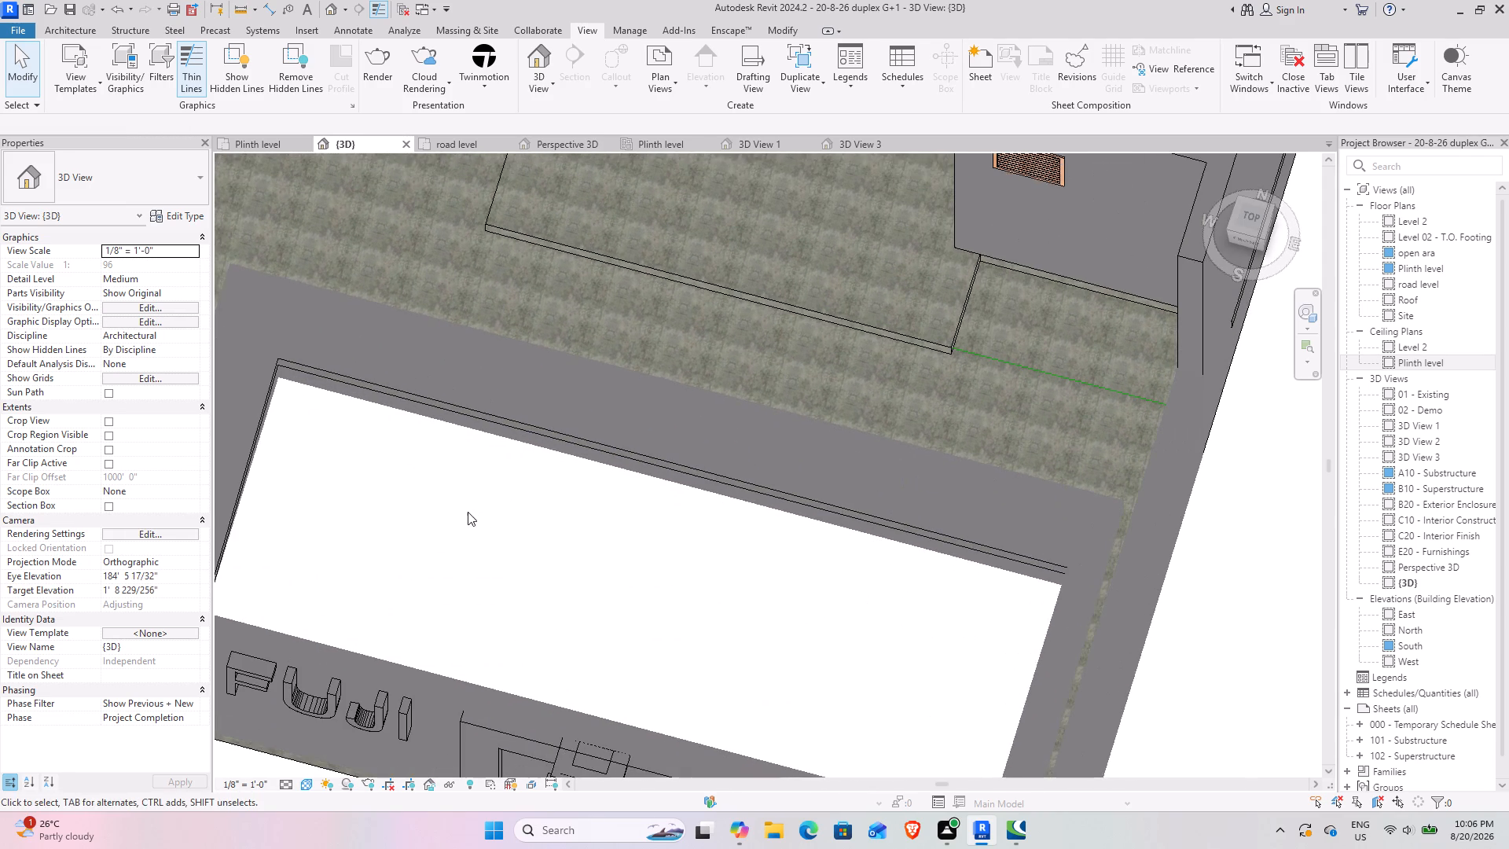
{"action": "middle_click_drag", "start_coordinate": [468, 512], "coordinate": [593, 478]}
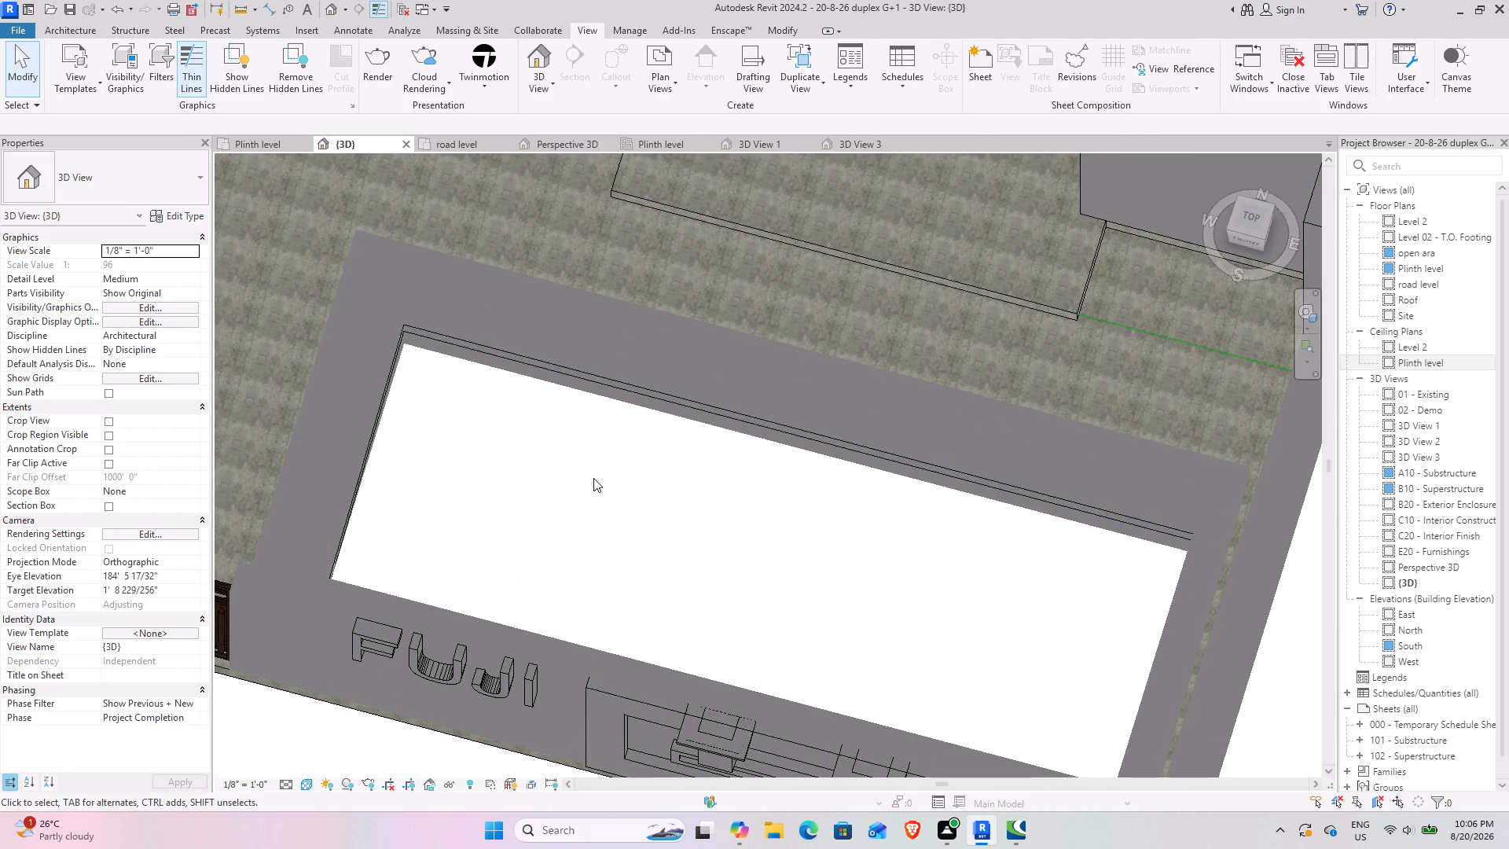
{"action": "middle_click_drag", "start_coordinate": [593, 505], "coordinate": [721, 546]}
{"action": "scroll", "coordinate": [699, 542], "scroll_direction": "down", "scroll_amount": 2}
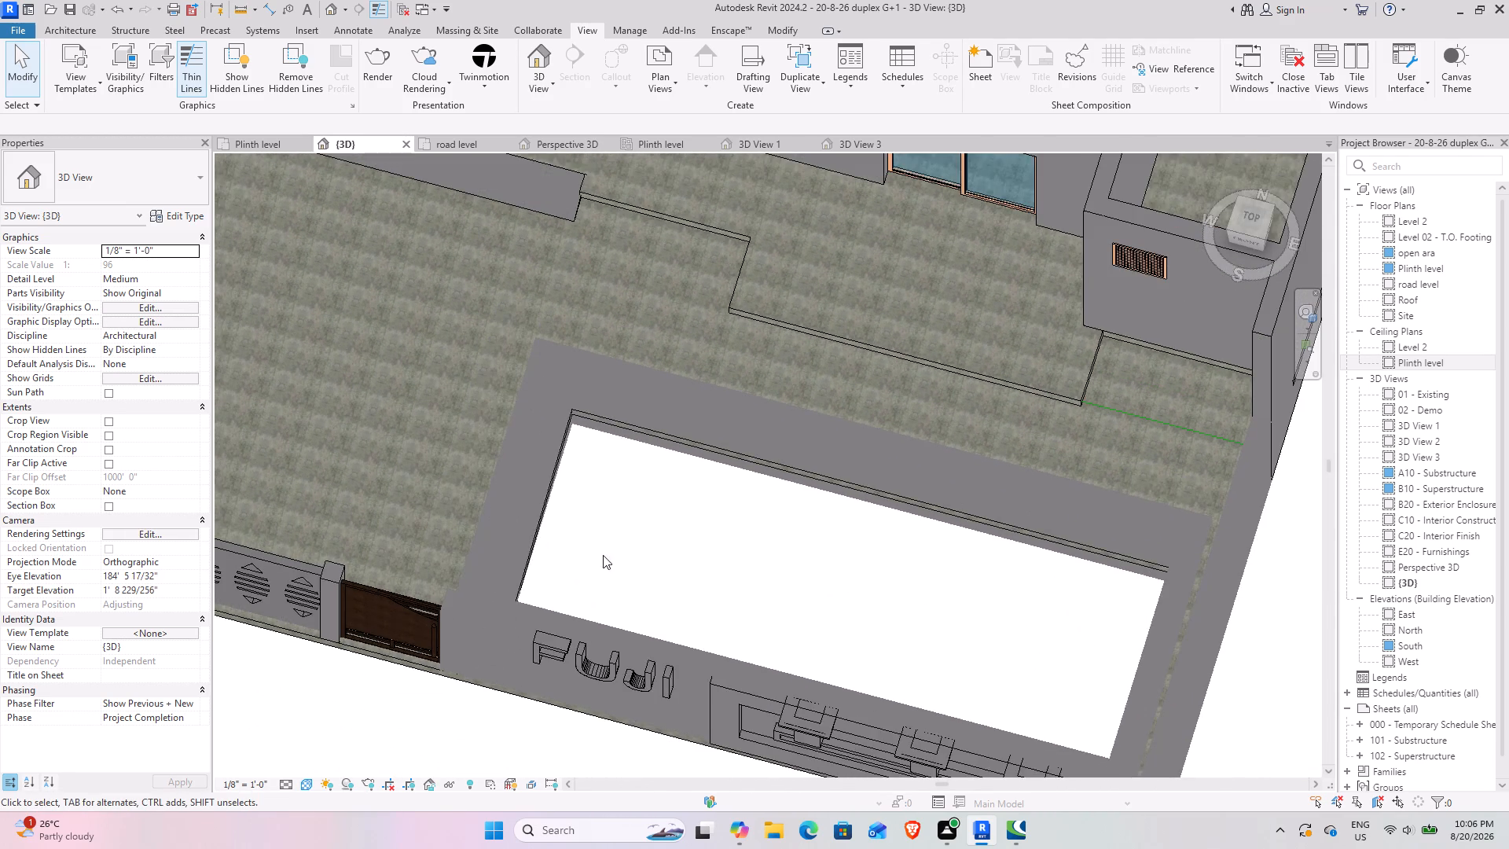
{"action": "middle_click_drag", "start_coordinate": [603, 555], "coordinate": [690, 542]}
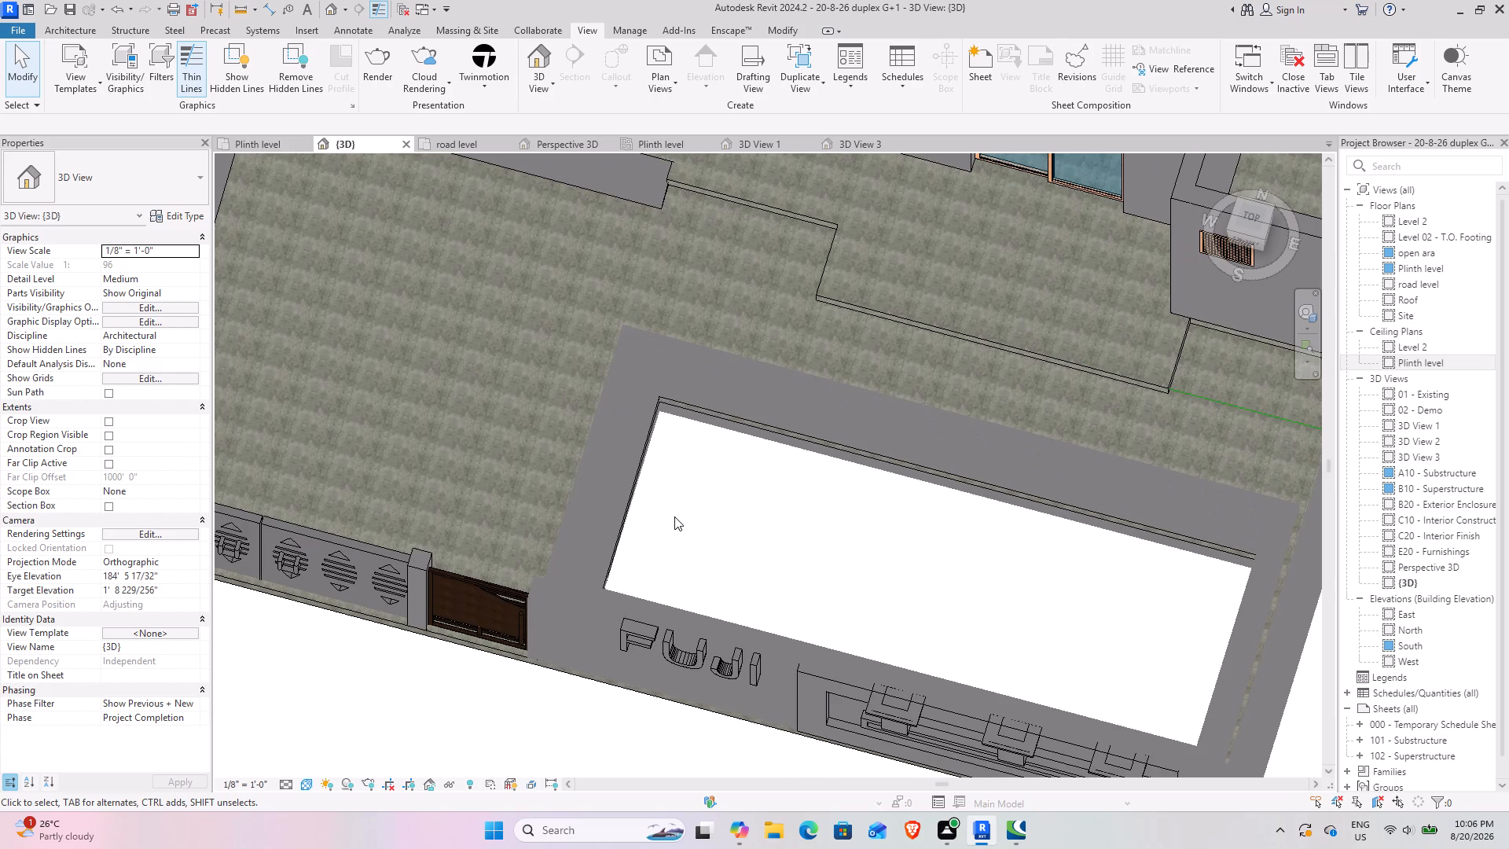
{"action": "scroll", "coordinate": [723, 531], "scroll_direction": "down", "scroll_amount": 2}
{"action": "middle_click_drag", "start_coordinate": [800, 557], "coordinate": [812, 520]}
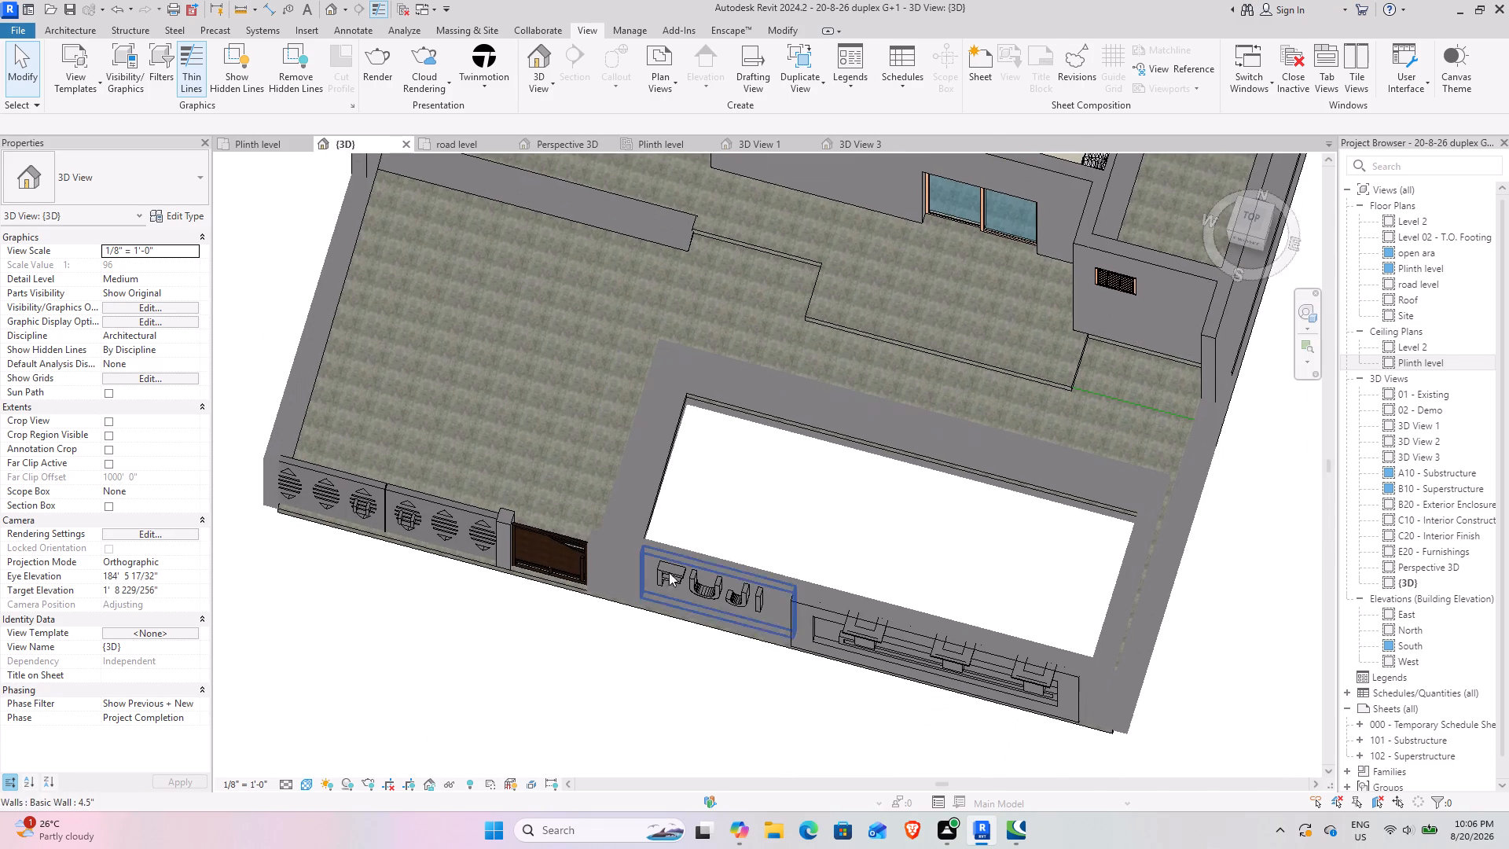
Examine the front boundary wall in the {3D} view, including the gate, FUJI lettering and relief panel, and the house front behind it.
{"action": "middle_click_drag", "start_coordinate": [610, 592], "coordinate": [681, 457], "text": "shift"}
{"action": "middle_click_drag", "start_coordinate": [937, 467], "coordinate": [542, 614]}
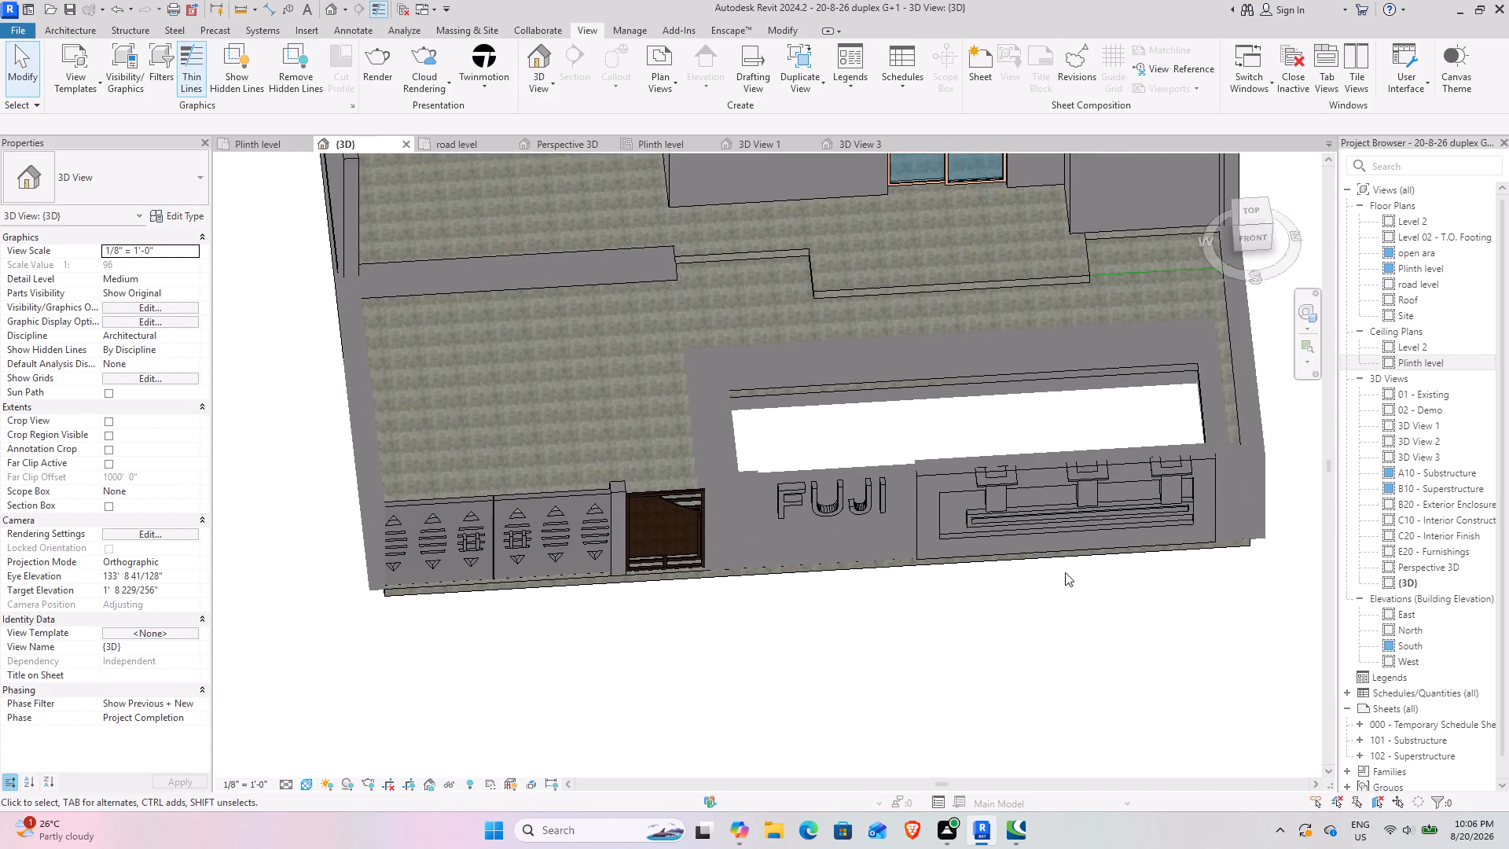
{"action": "middle_click_drag", "start_coordinate": [1050, 571], "coordinate": [993, 440], "text": "shift"}
{"action": "middle_click_drag", "start_coordinate": [992, 461], "coordinate": [1199, 848]}
{"action": "scroll", "coordinate": [828, 385], "scroll_direction": "up", "scroll_amount": 3}
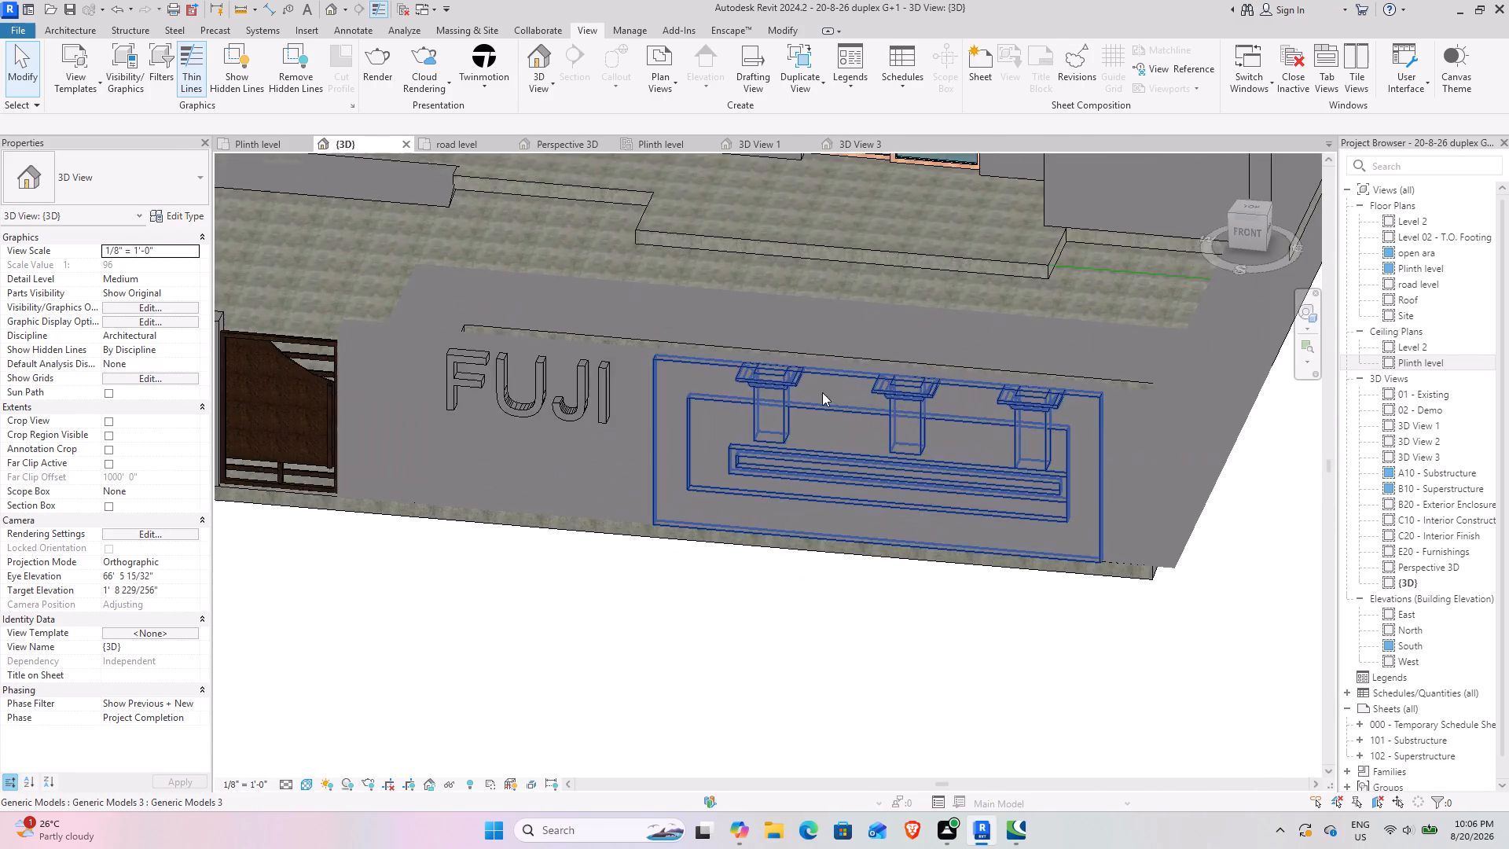
{"action": "scroll", "coordinate": [794, 450], "scroll_direction": "up", "scroll_amount": 3}
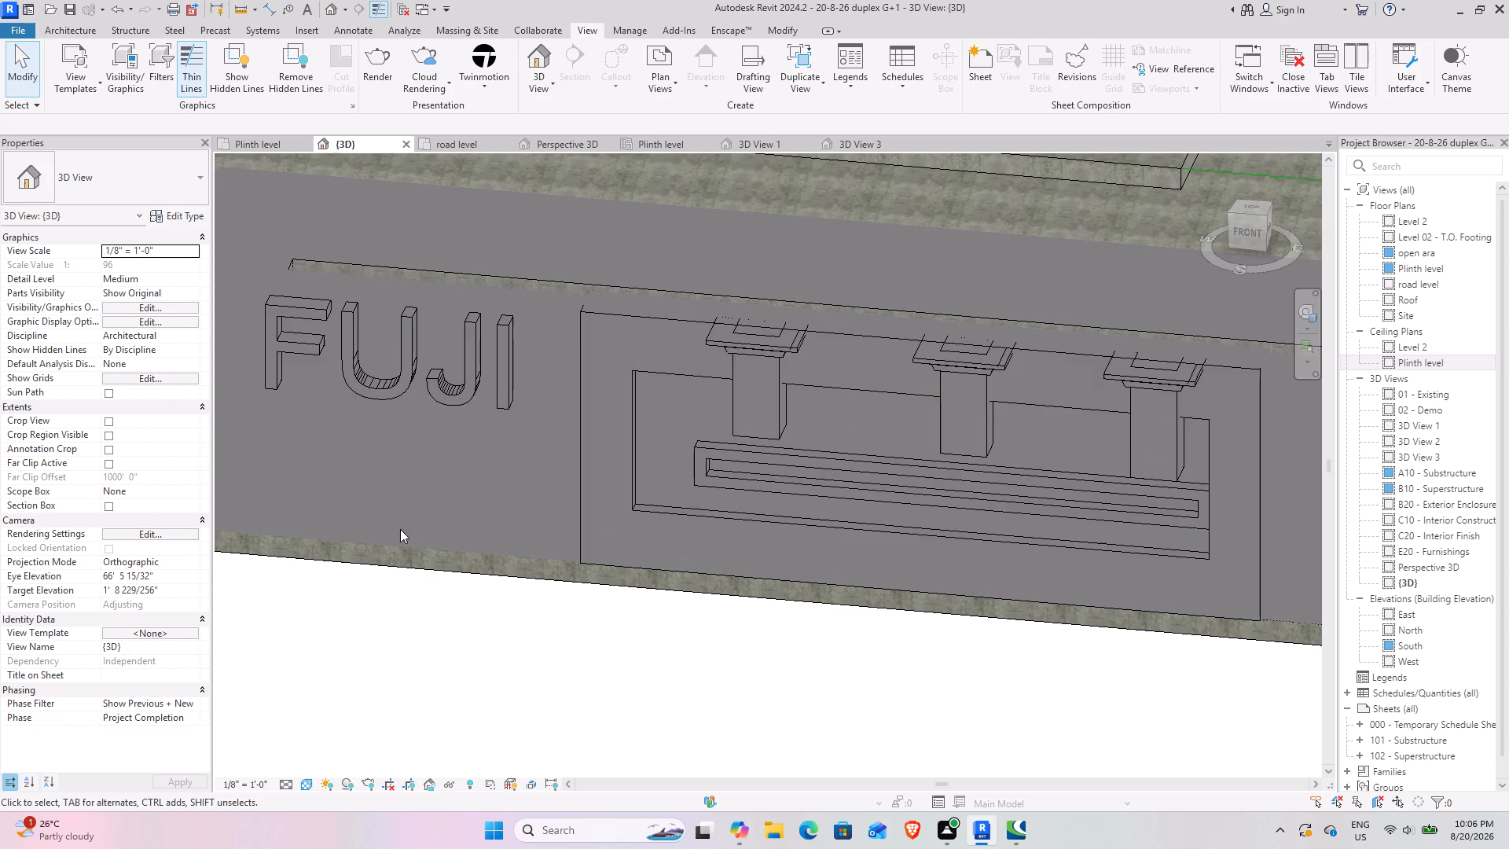
{"action": "scroll", "coordinate": [386, 518], "scroll_direction": "down", "scroll_amount": 3}
{"action": "middle_click_drag", "start_coordinate": [94, 606], "coordinate": [174, 611]}
{"action": "middle_click_drag", "start_coordinate": [351, 616], "coordinate": [720, 623]}
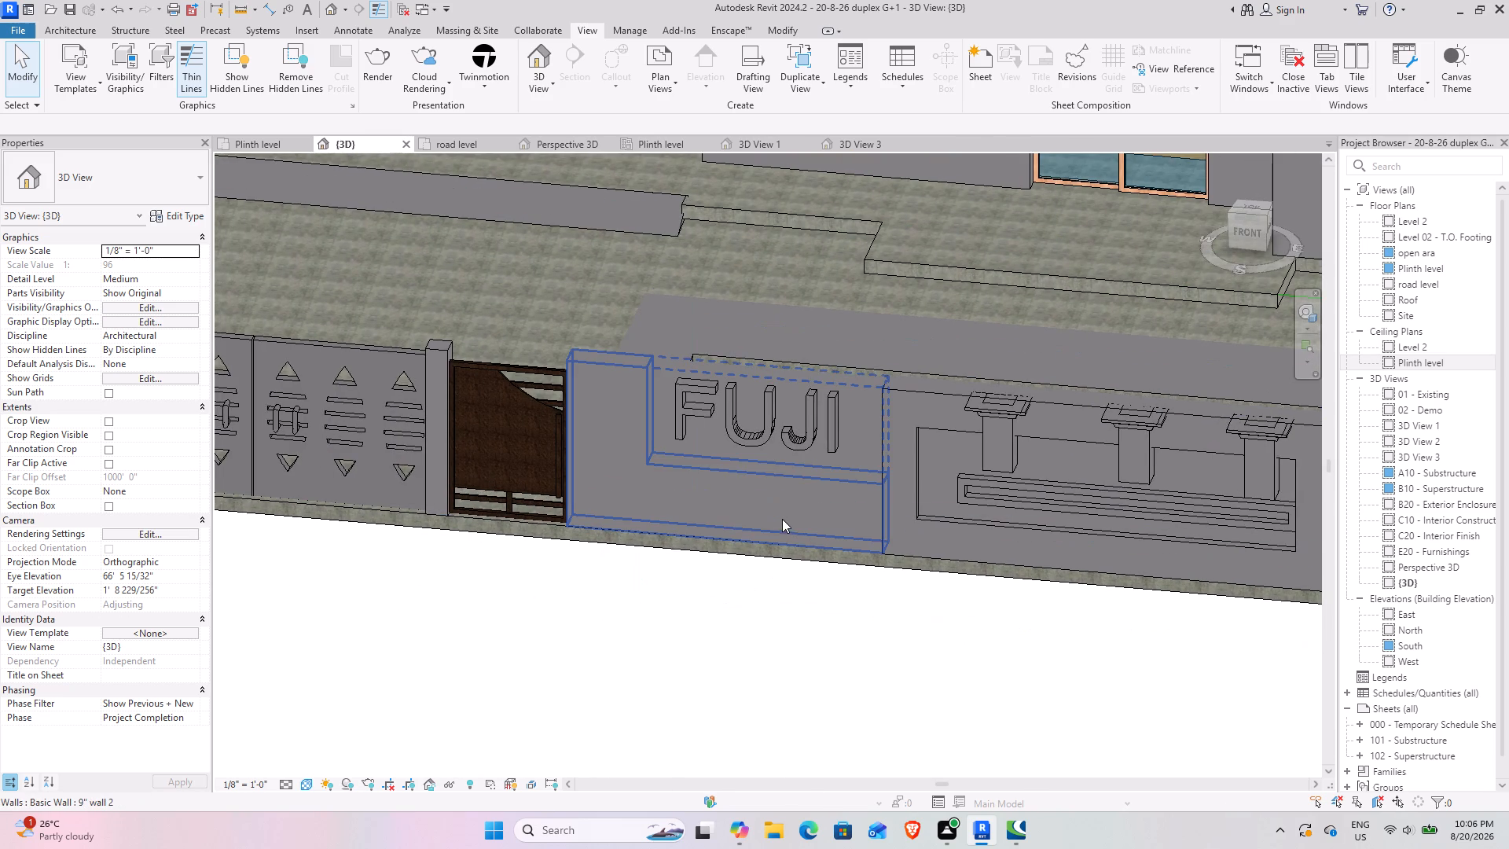
{"action": "scroll", "coordinate": [932, 535], "scroll_direction": "down", "scroll_amount": 3}
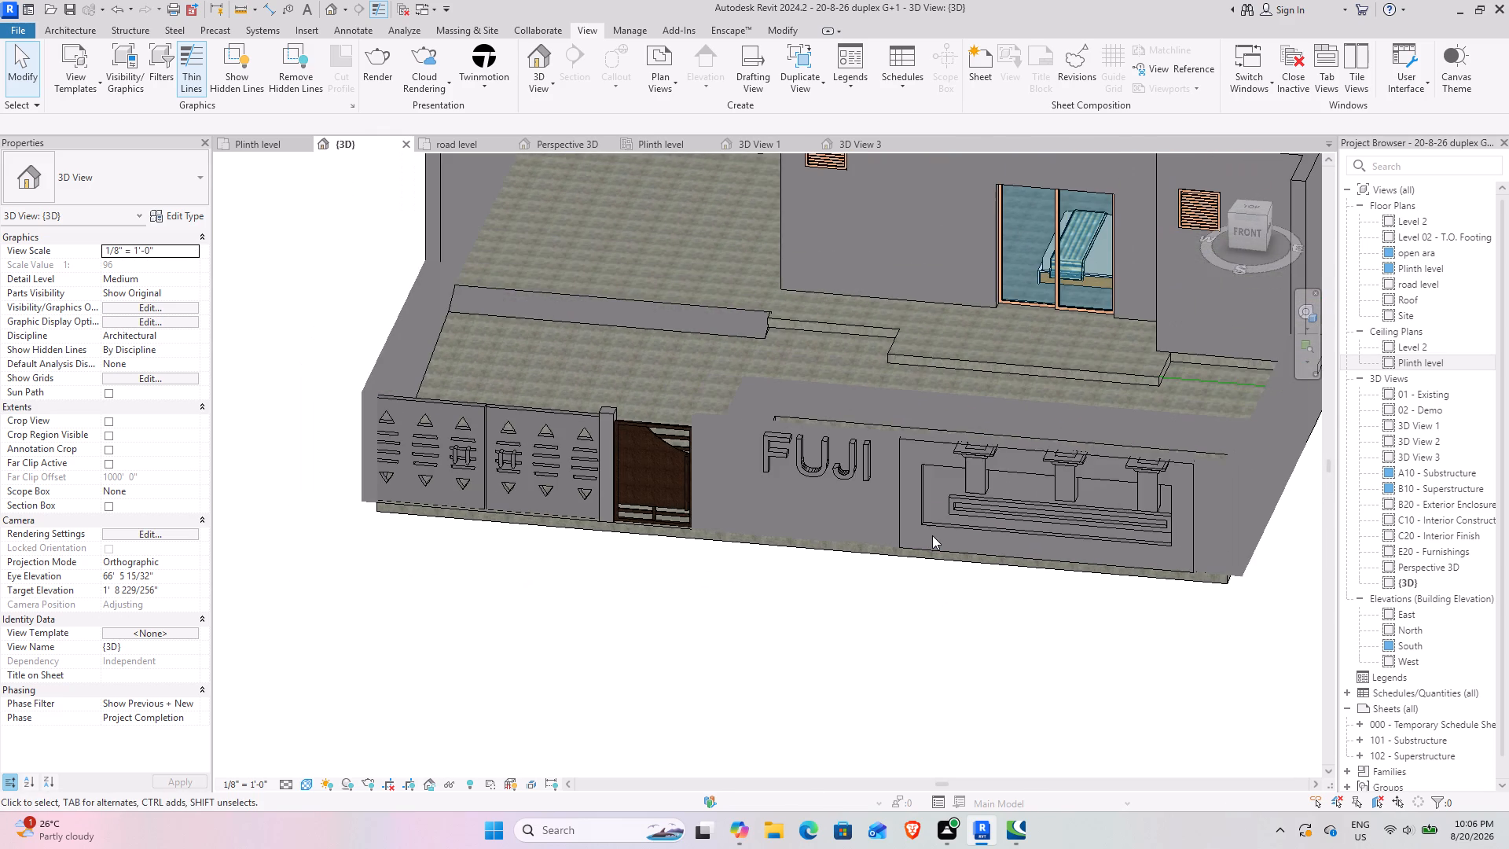
{"action": "middle_click_drag", "start_coordinate": [784, 478], "coordinate": [821, 696]}
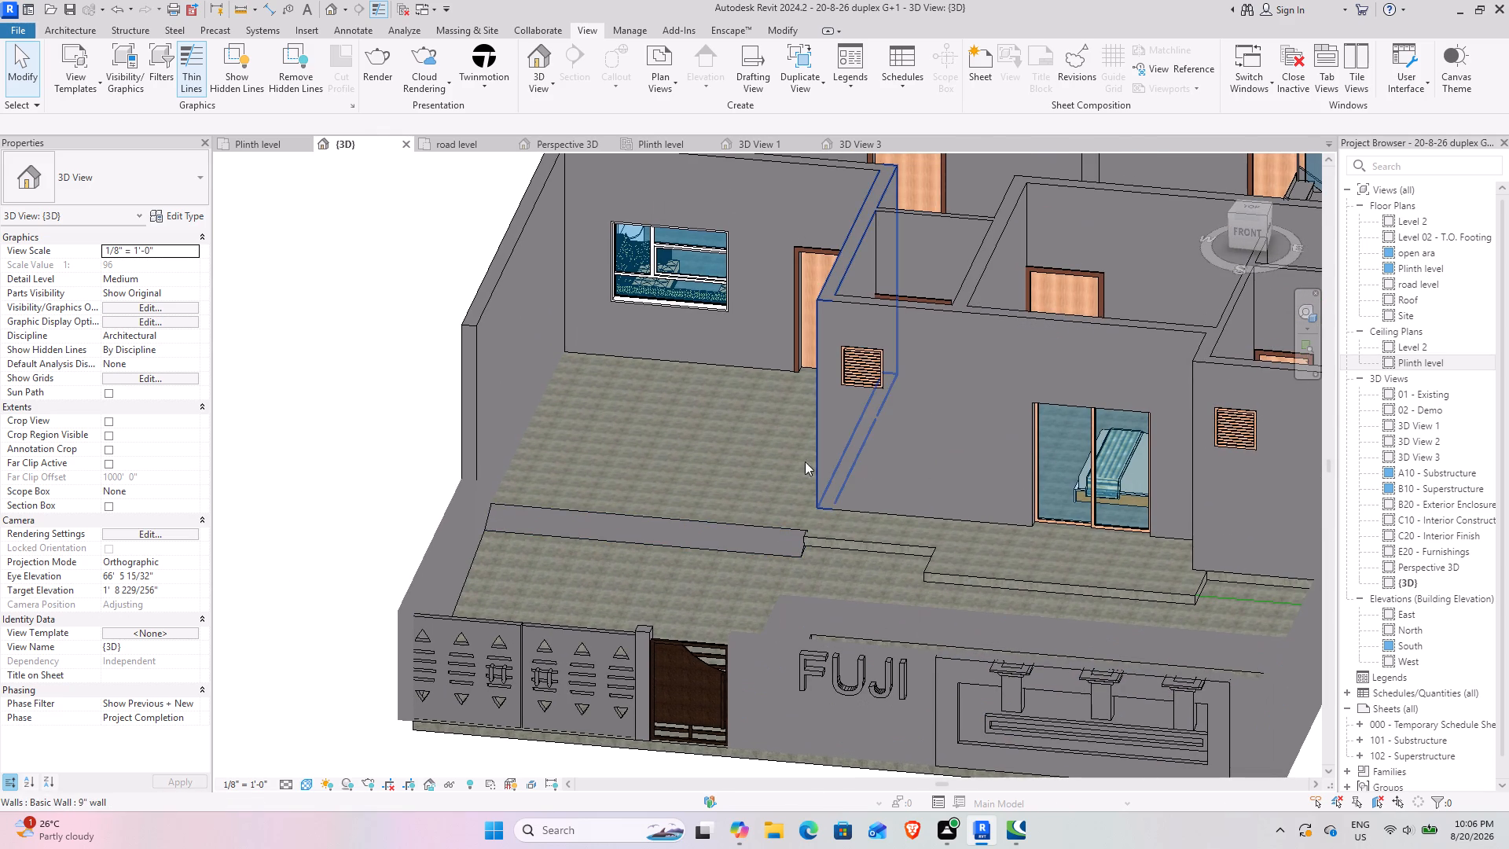
{"action": "middle_click_drag", "start_coordinate": [861, 480], "coordinate": [832, 542]}
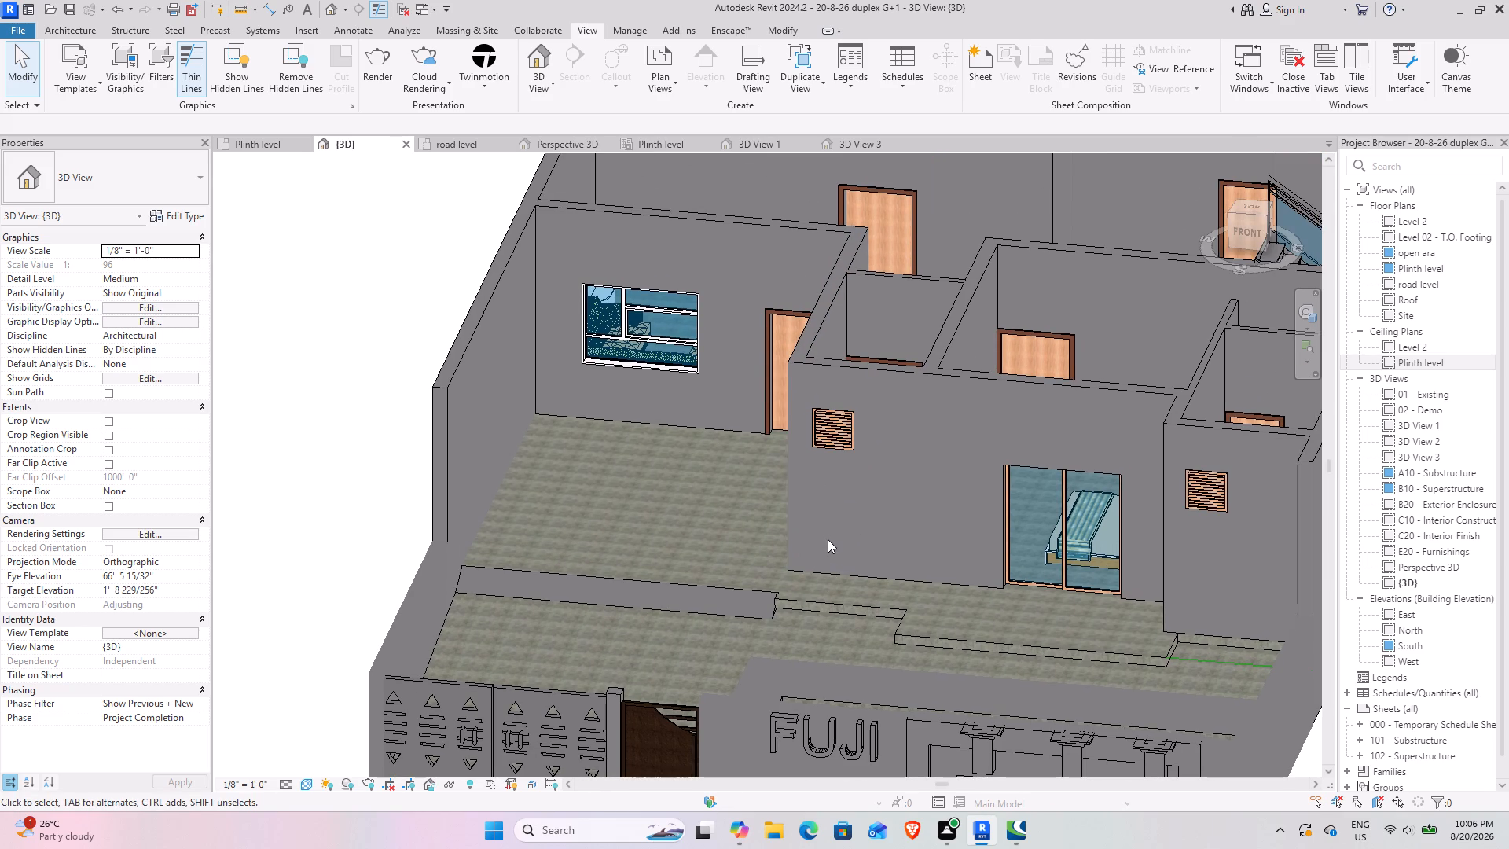
In the Plinth level floor plan, examine the room layout and furniture, focusing on the bedroom with the false ceiling.
{"action": "left_click", "coordinate": [259, 138]}
{"action": "middle_click_drag", "start_coordinate": [757, 216], "coordinate": [677, 492]}
{"action": "scroll", "coordinate": [637, 399], "scroll_direction": "down", "scroll_amount": 2}
{"action": "middle_click_drag", "start_coordinate": [637, 399], "coordinate": [649, 468]}
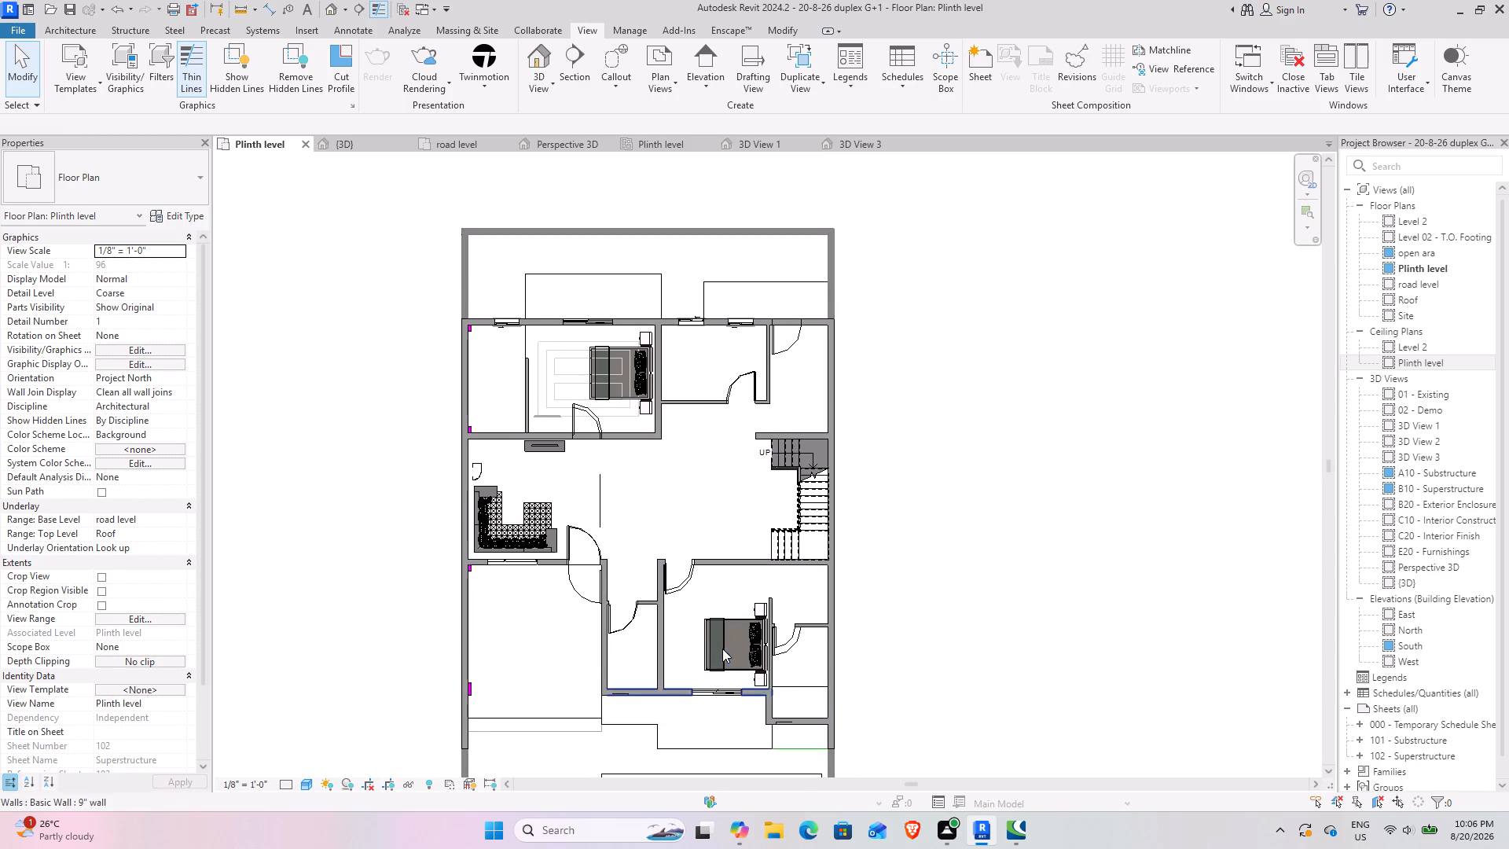
{"action": "scroll", "coordinate": [719, 645], "scroll_direction": "up", "scroll_amount": 4}
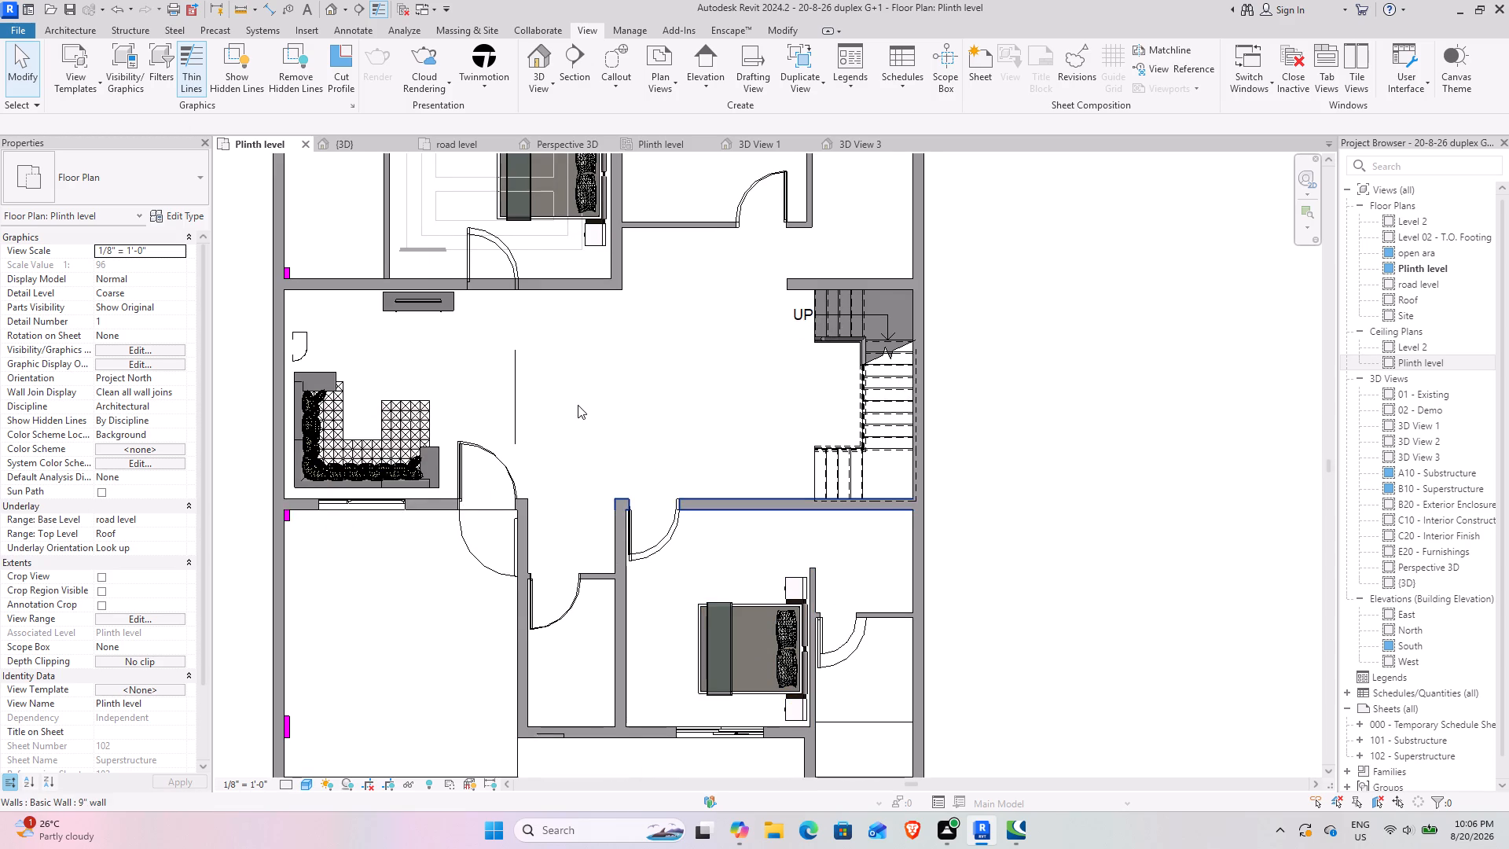
{"action": "middle_click_drag", "start_coordinate": [578, 405], "coordinate": [595, 435]}
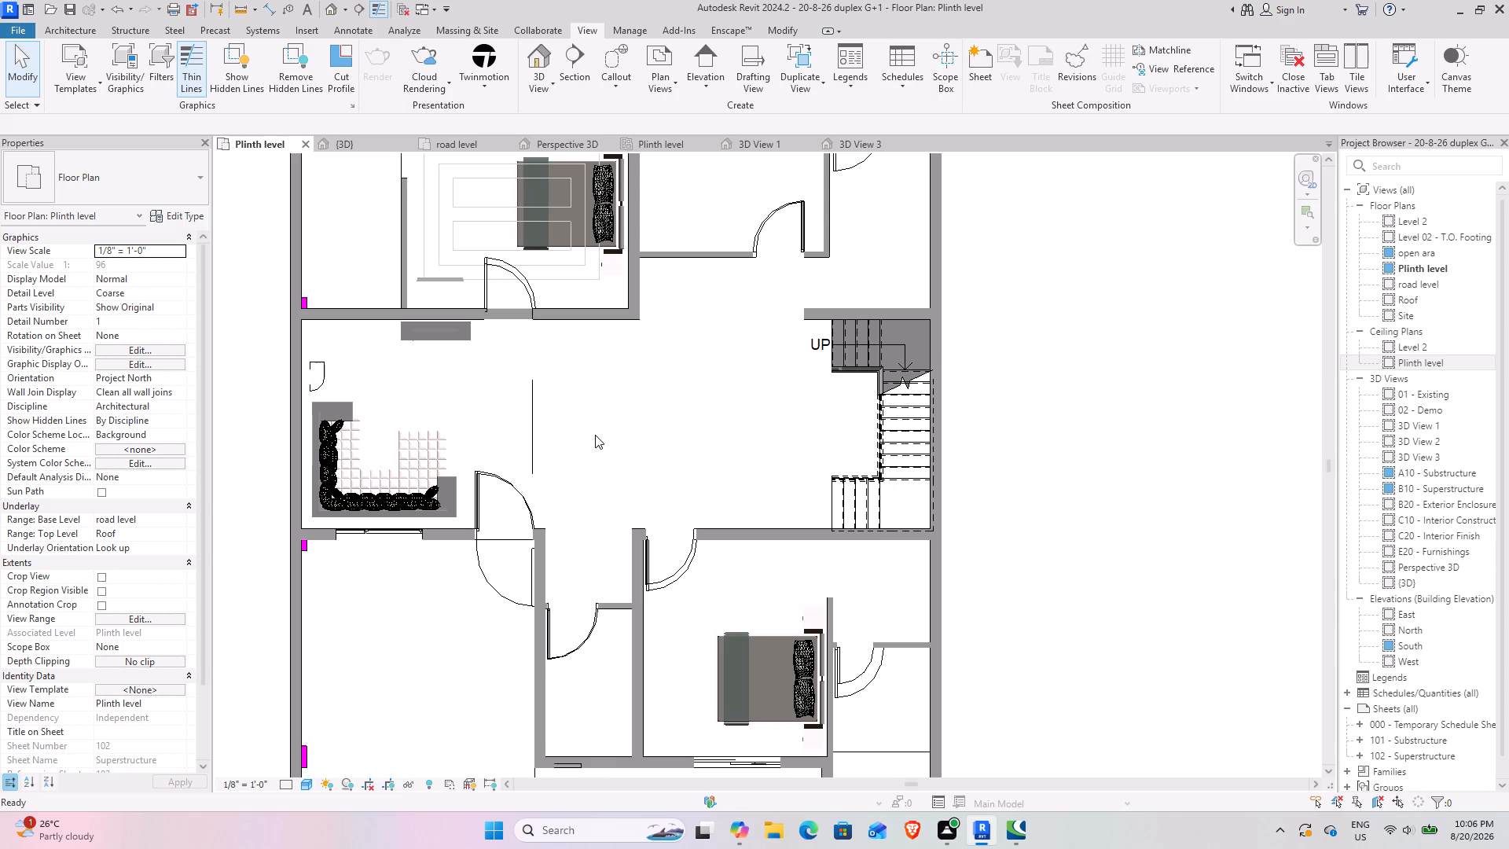
{"action": "middle_click_drag", "start_coordinate": [594, 351], "coordinate": [649, 482]}
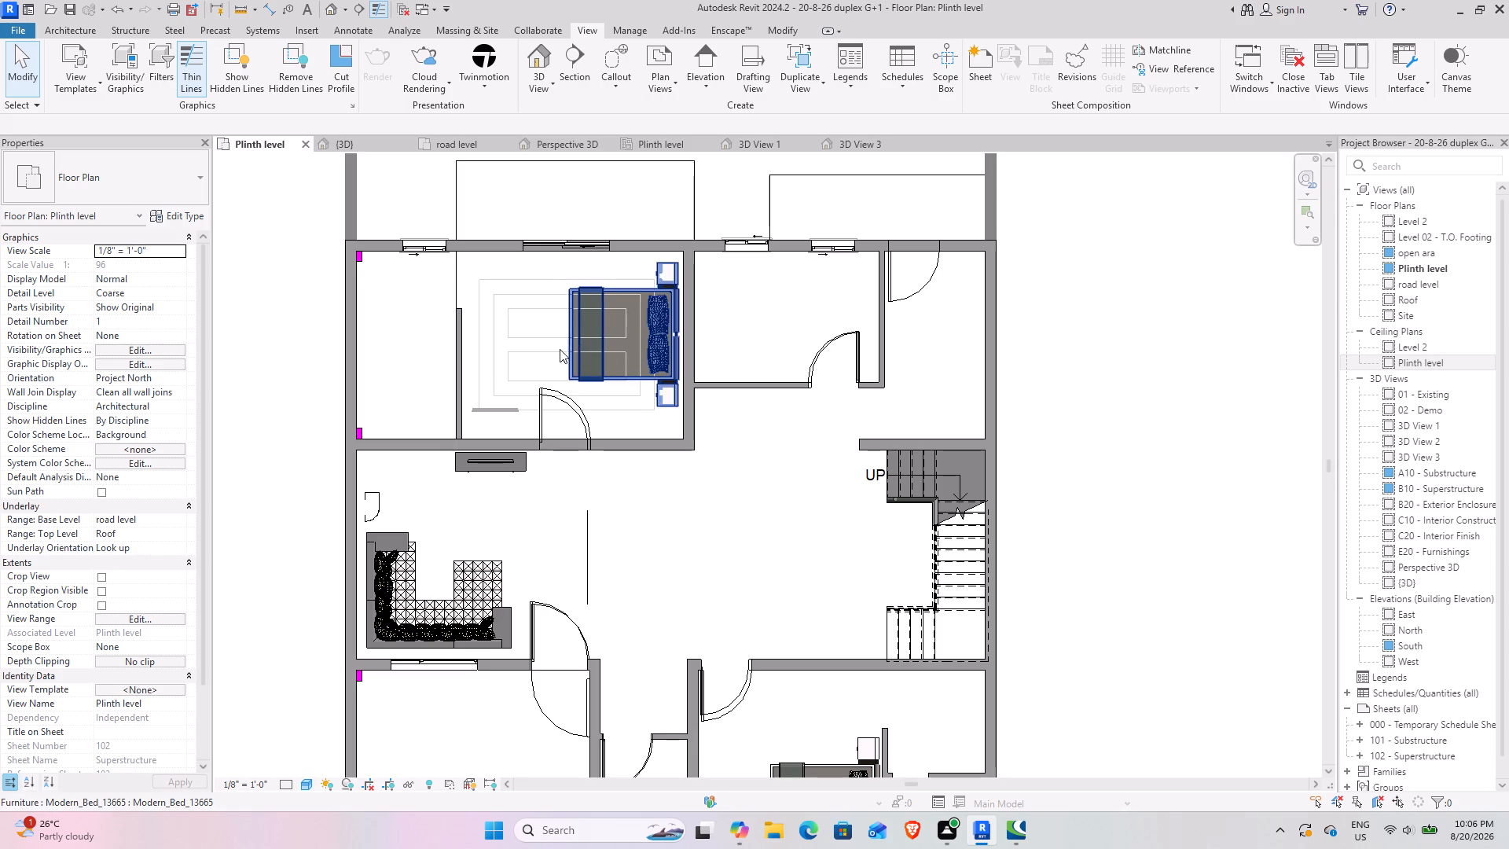
{"action": "scroll", "coordinate": [565, 304], "scroll_direction": "up", "scroll_amount": 3}
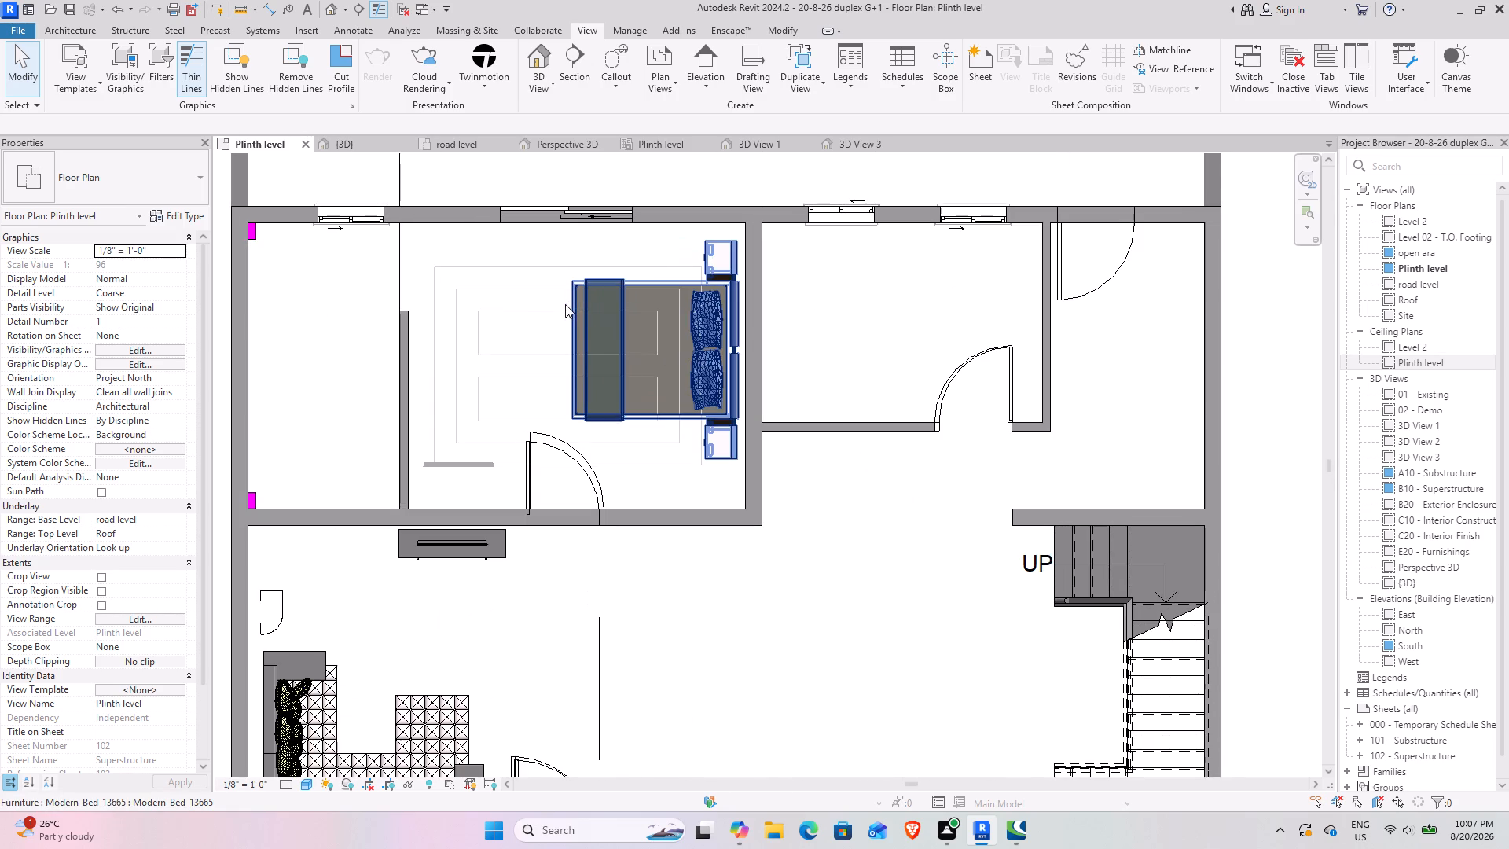
{"action": "scroll", "coordinate": [565, 304], "scroll_direction": "down", "scroll_amount": 2}
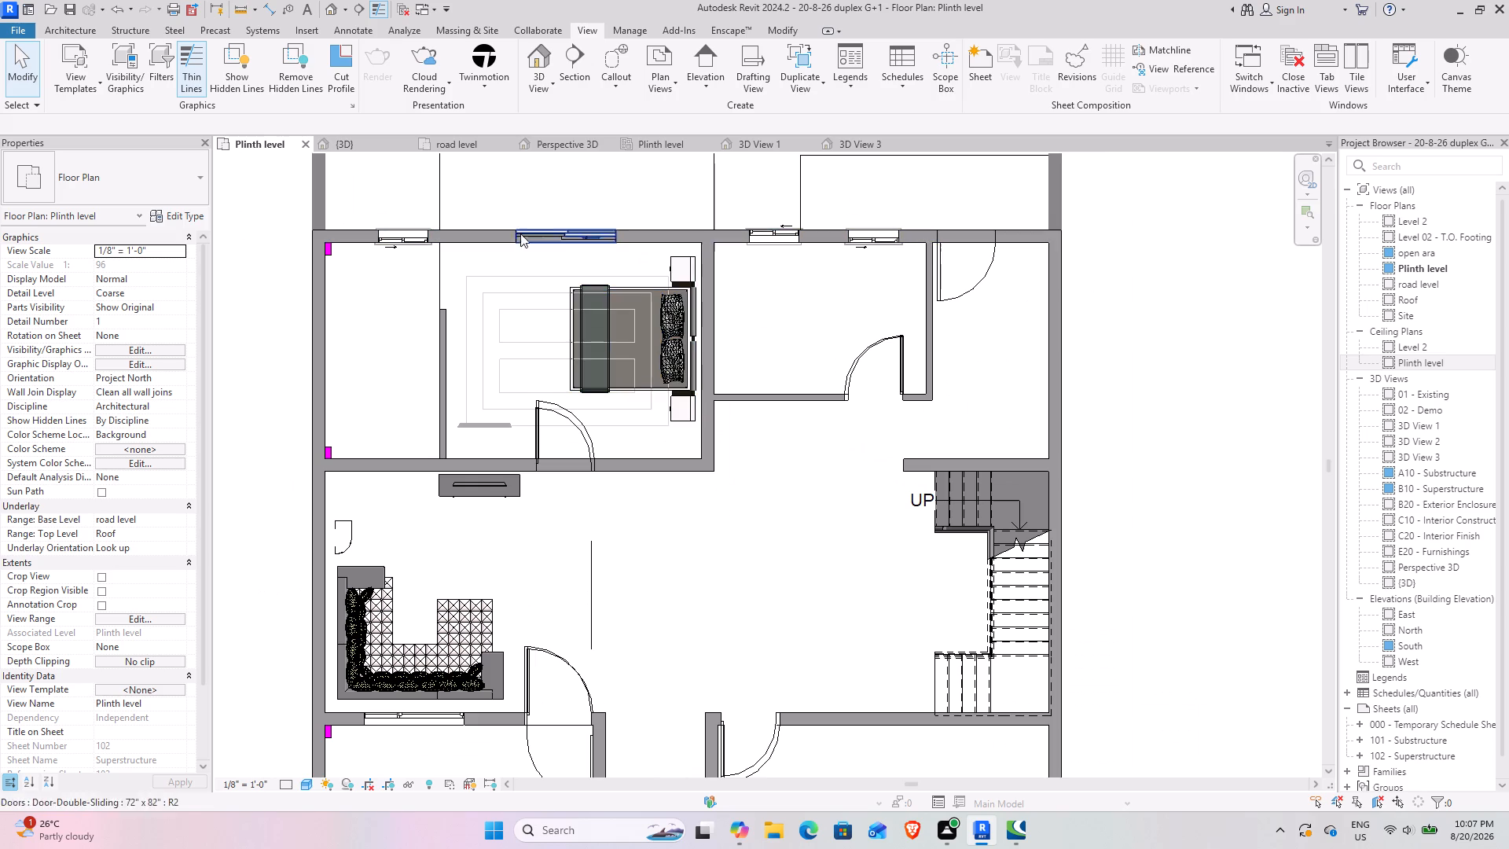
{"action": "middle_click_drag", "start_coordinate": [583, 359], "coordinate": [771, 441]}
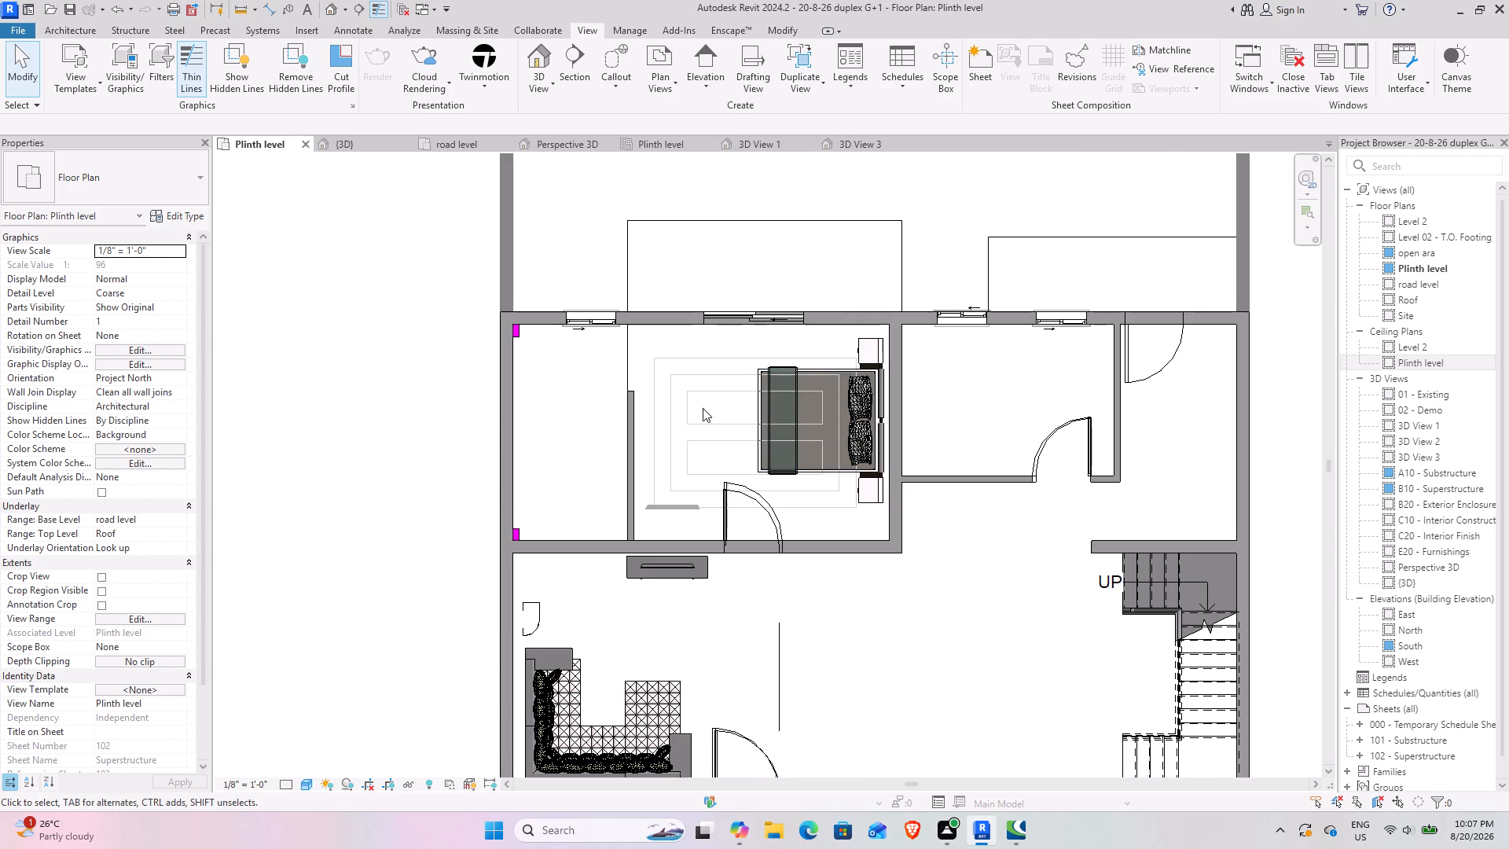
{"action": "scroll", "coordinate": [644, 407], "scroll_direction": "up", "scroll_amount": 2}
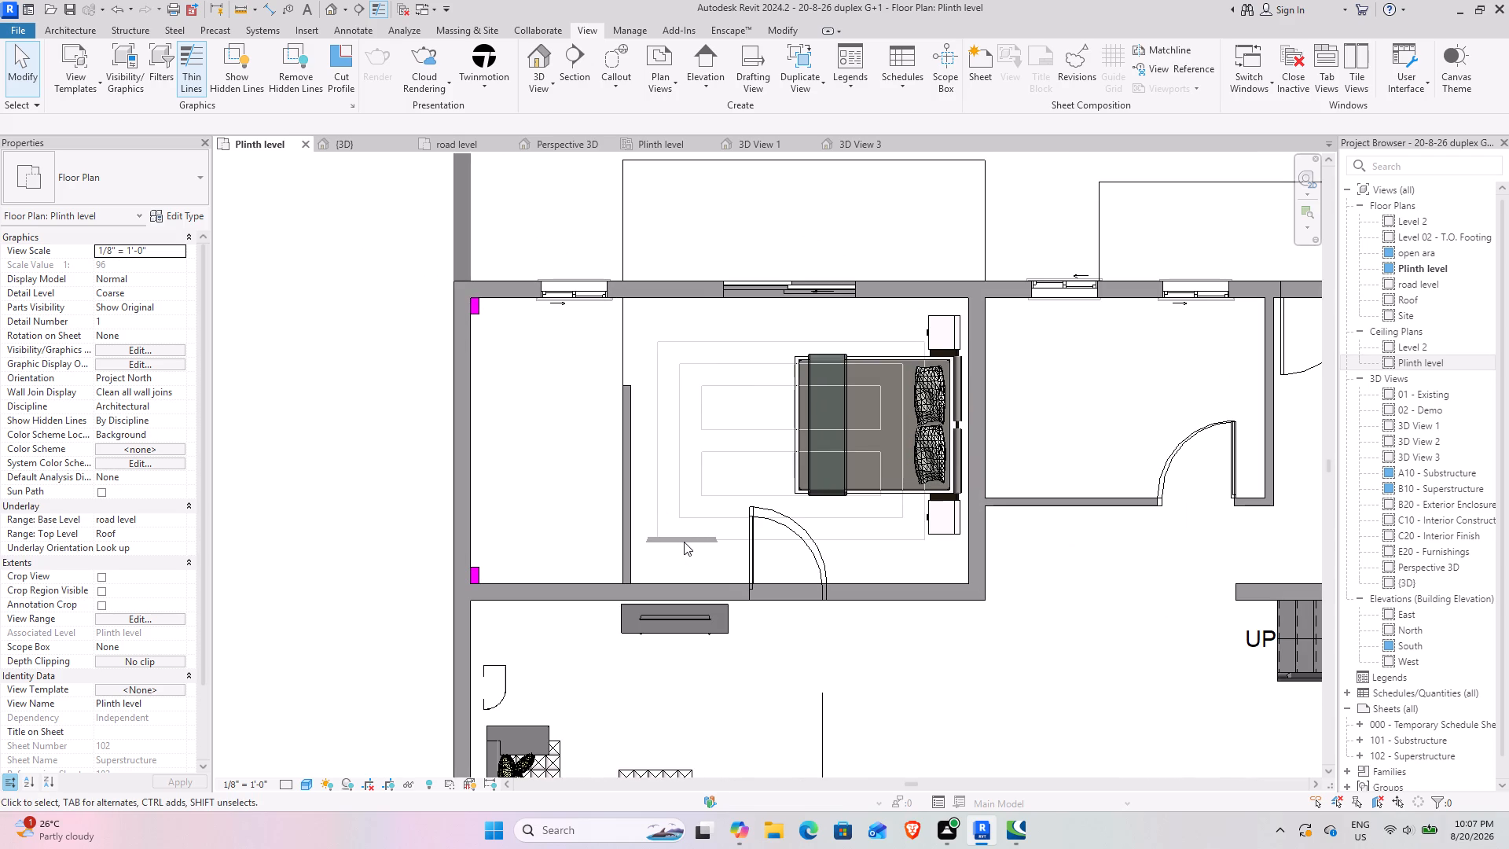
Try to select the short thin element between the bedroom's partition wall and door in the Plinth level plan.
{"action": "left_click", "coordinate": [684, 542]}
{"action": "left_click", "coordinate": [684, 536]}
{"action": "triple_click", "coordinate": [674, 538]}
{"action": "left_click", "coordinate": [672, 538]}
In the {3D} view, temporarily hide the two ceilings over the bedroom and its partitioned area.
{"action": "left_click", "coordinate": [347, 136]}
{"action": "scroll", "coordinate": [608, 409], "scroll_direction": "down", "scroll_amount": 3}
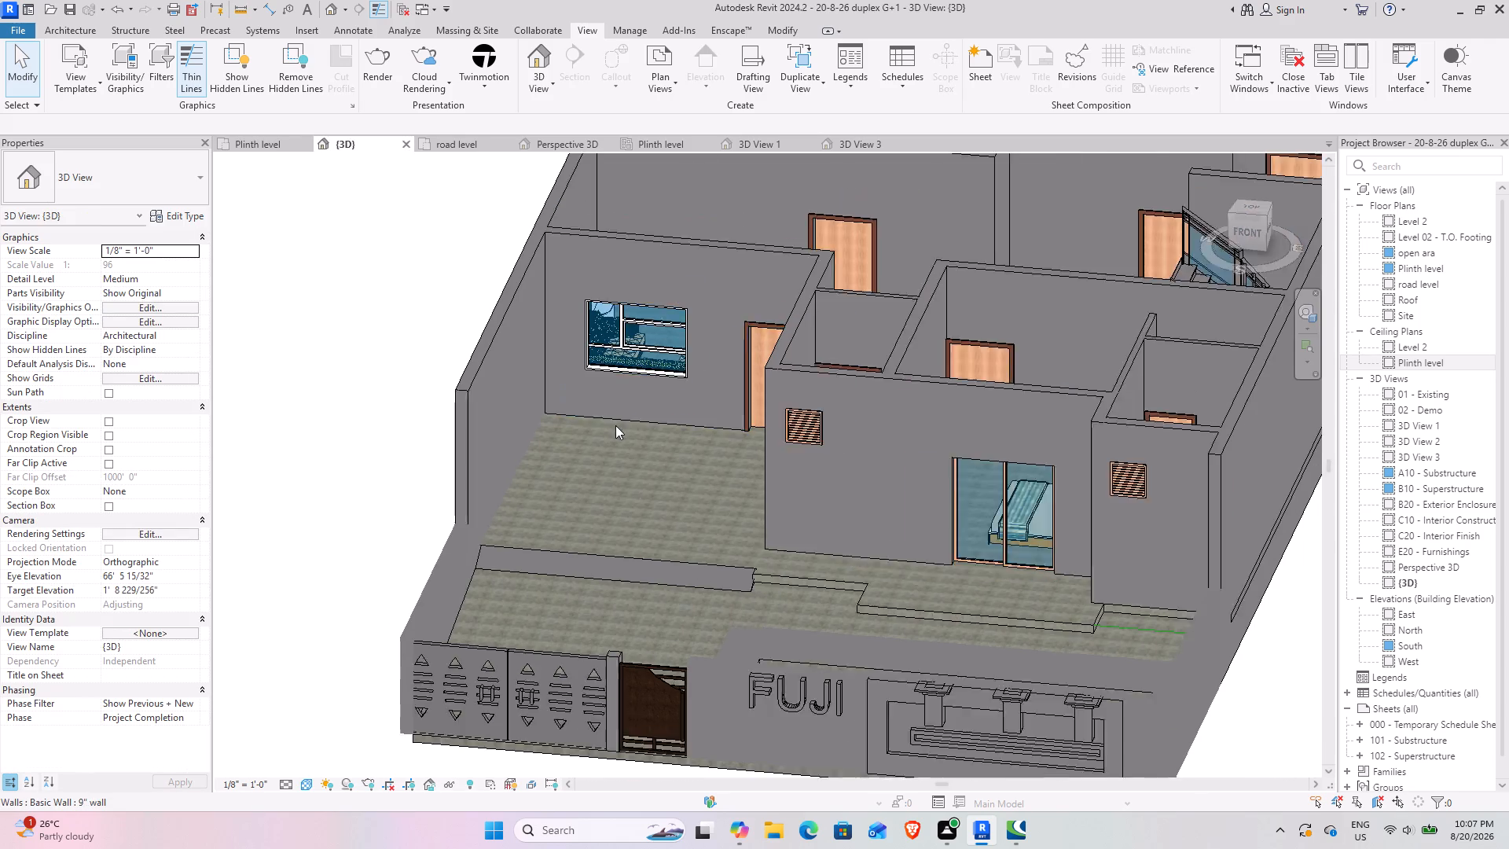
{"action": "middle_click_drag", "start_coordinate": [608, 407], "coordinate": [684, 510]}
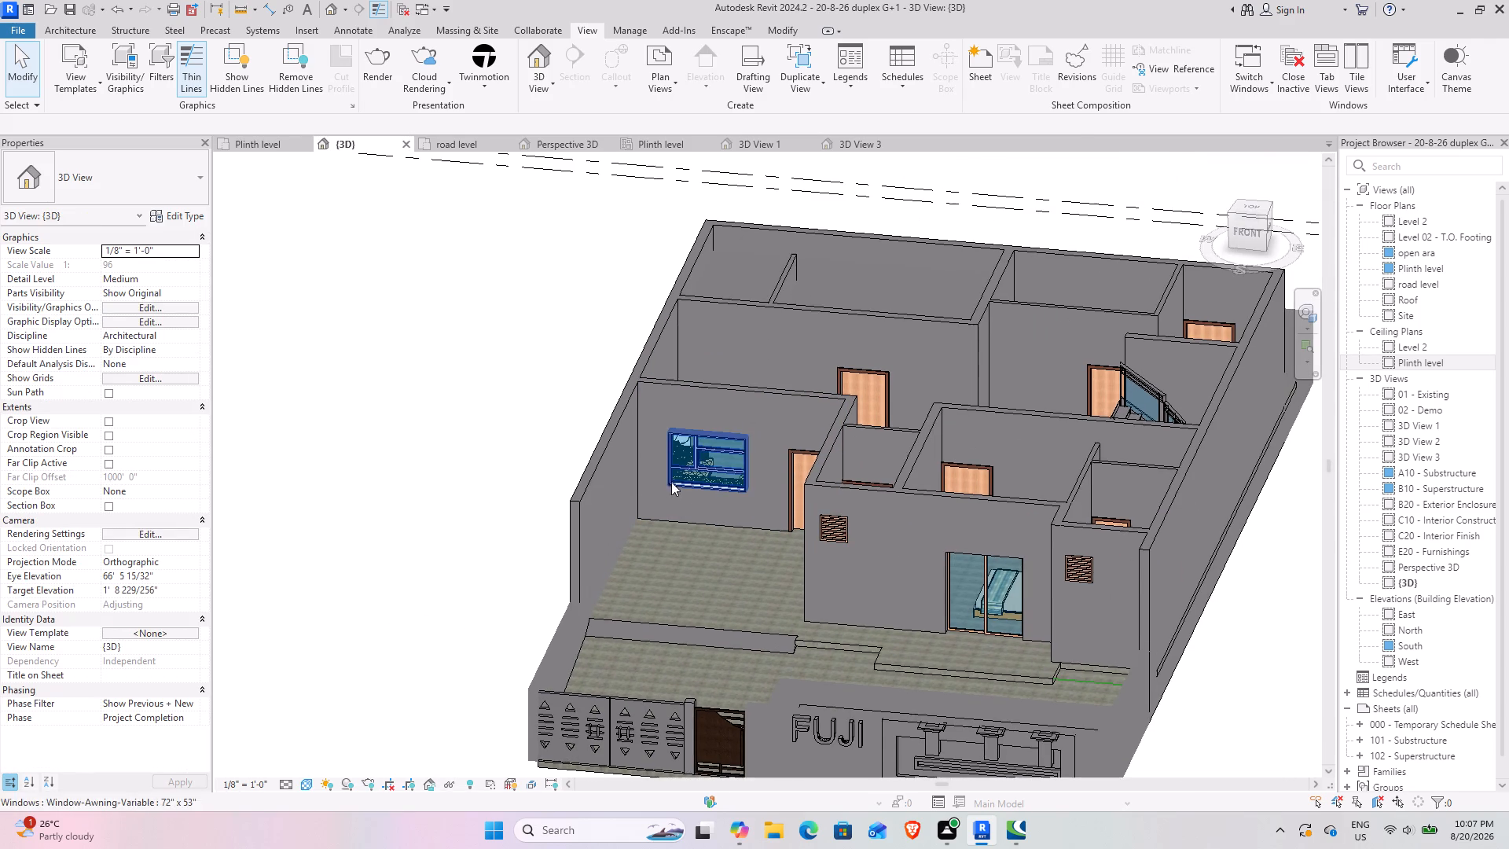
{"action": "middle_click_drag", "start_coordinate": [624, 446], "coordinate": [789, 618], "text": "shift"}
{"action": "middle_click_drag", "start_coordinate": [966, 538], "coordinate": [589, 464]}
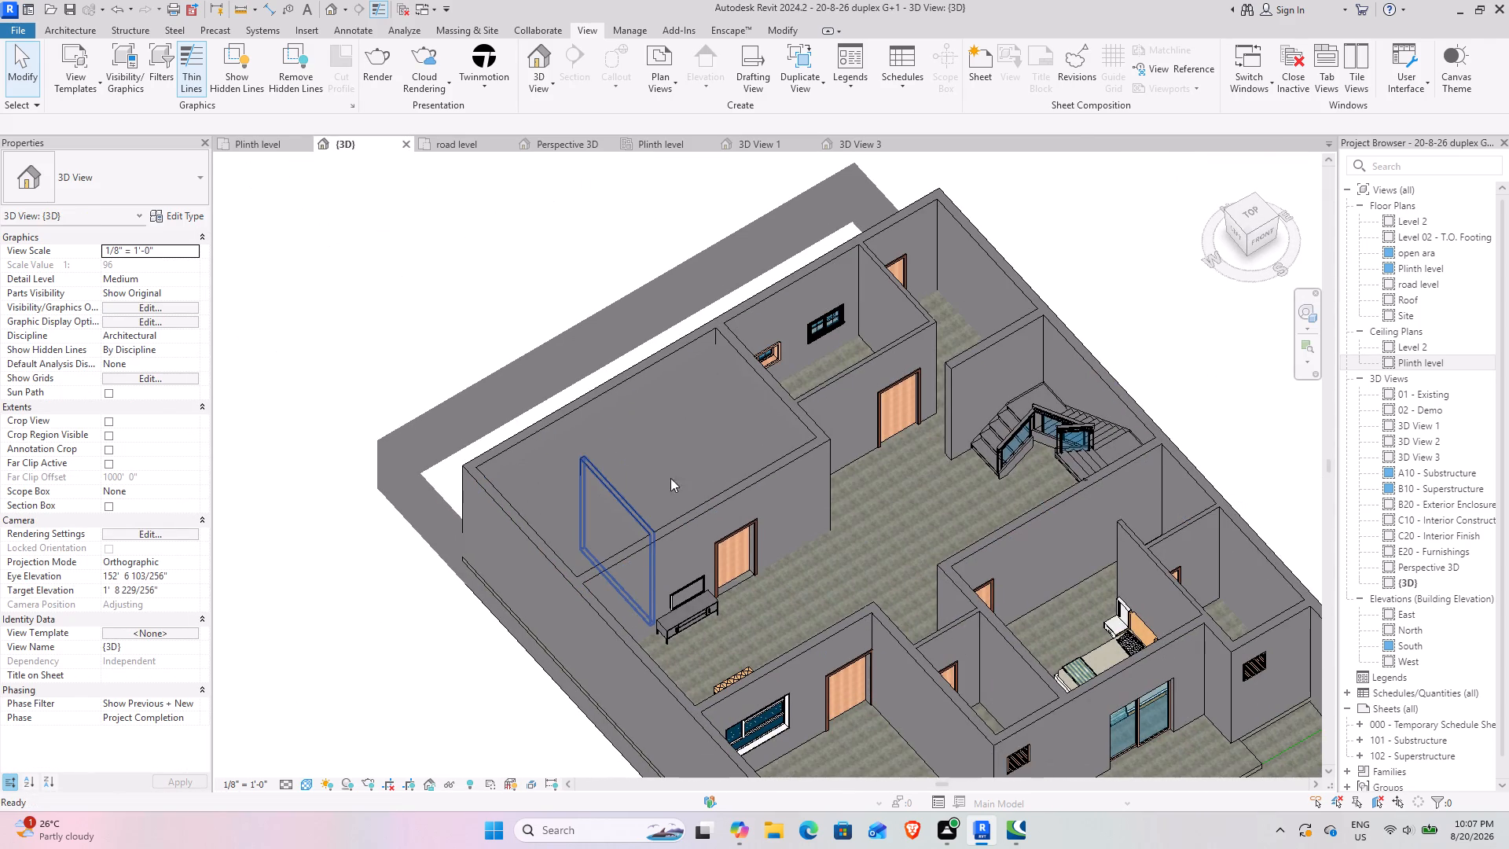
{"action": "left_click", "coordinate": [609, 433]}
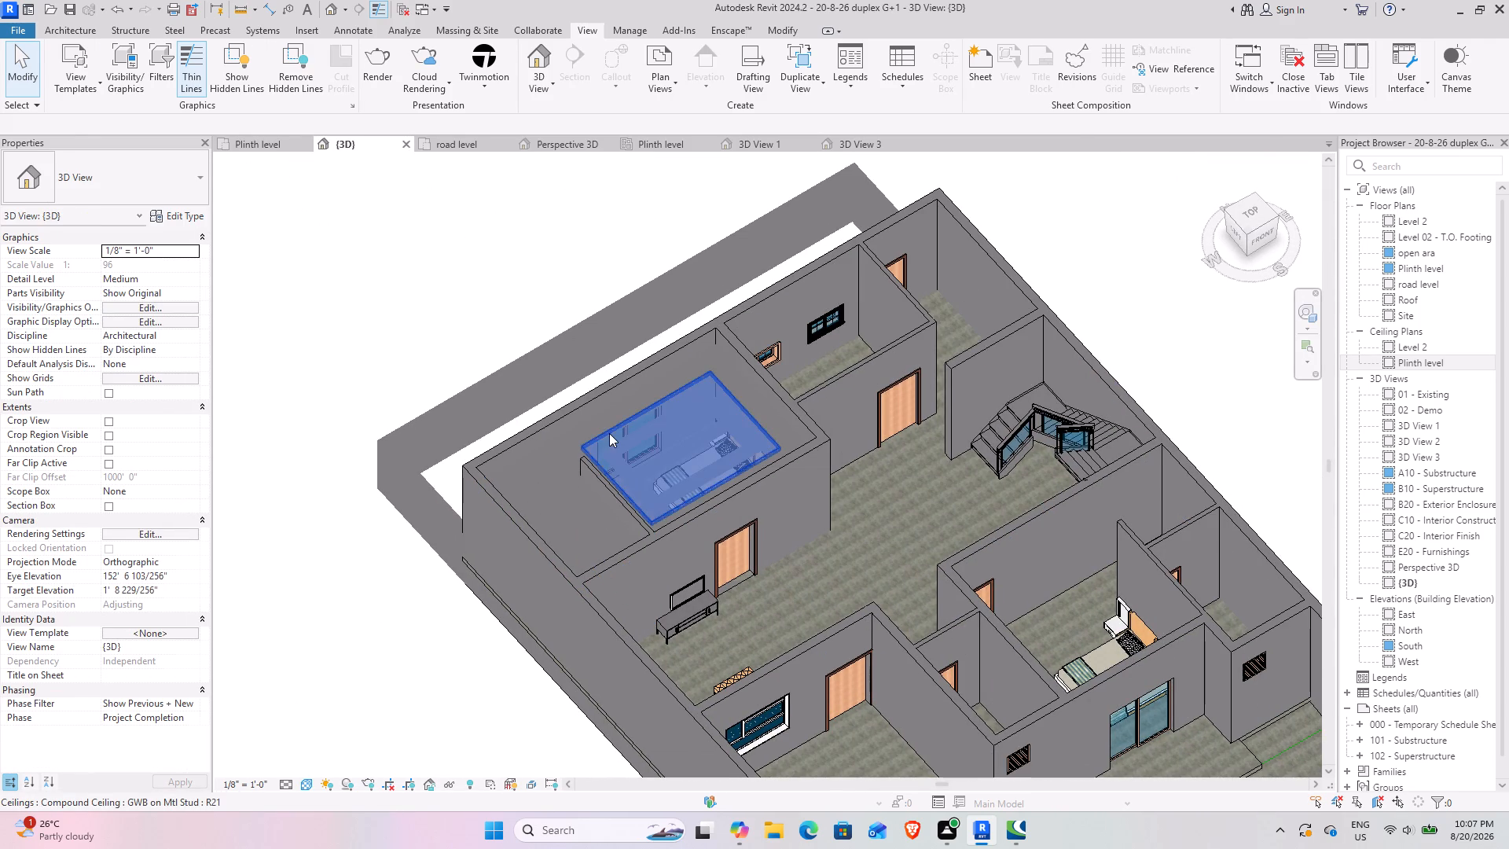
{"action": "left_click", "coordinate": [527, 455], "text": "ctrl"}
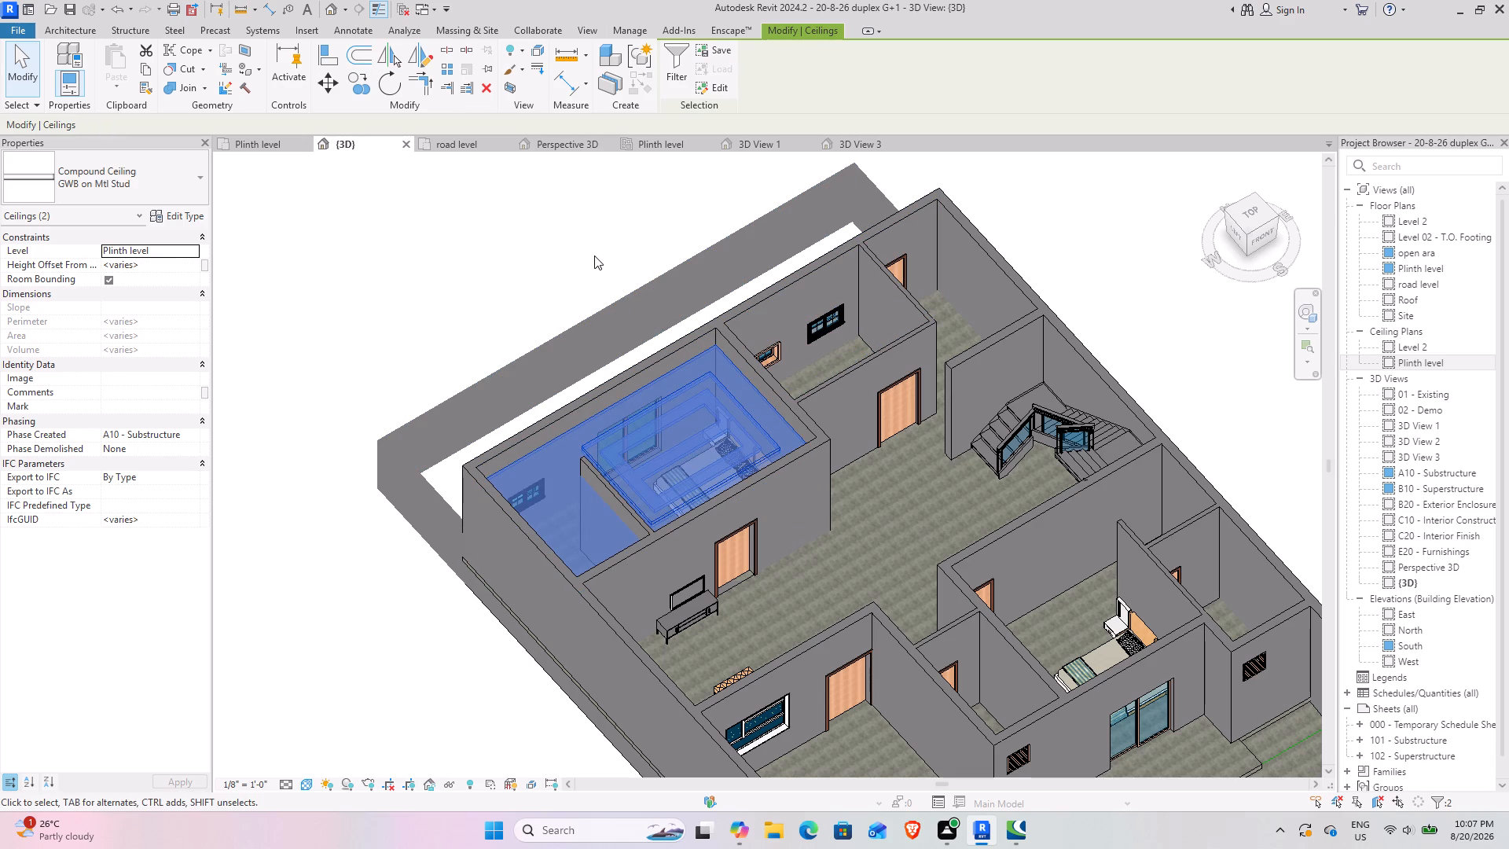
{"action": "type", "text": "HH"}
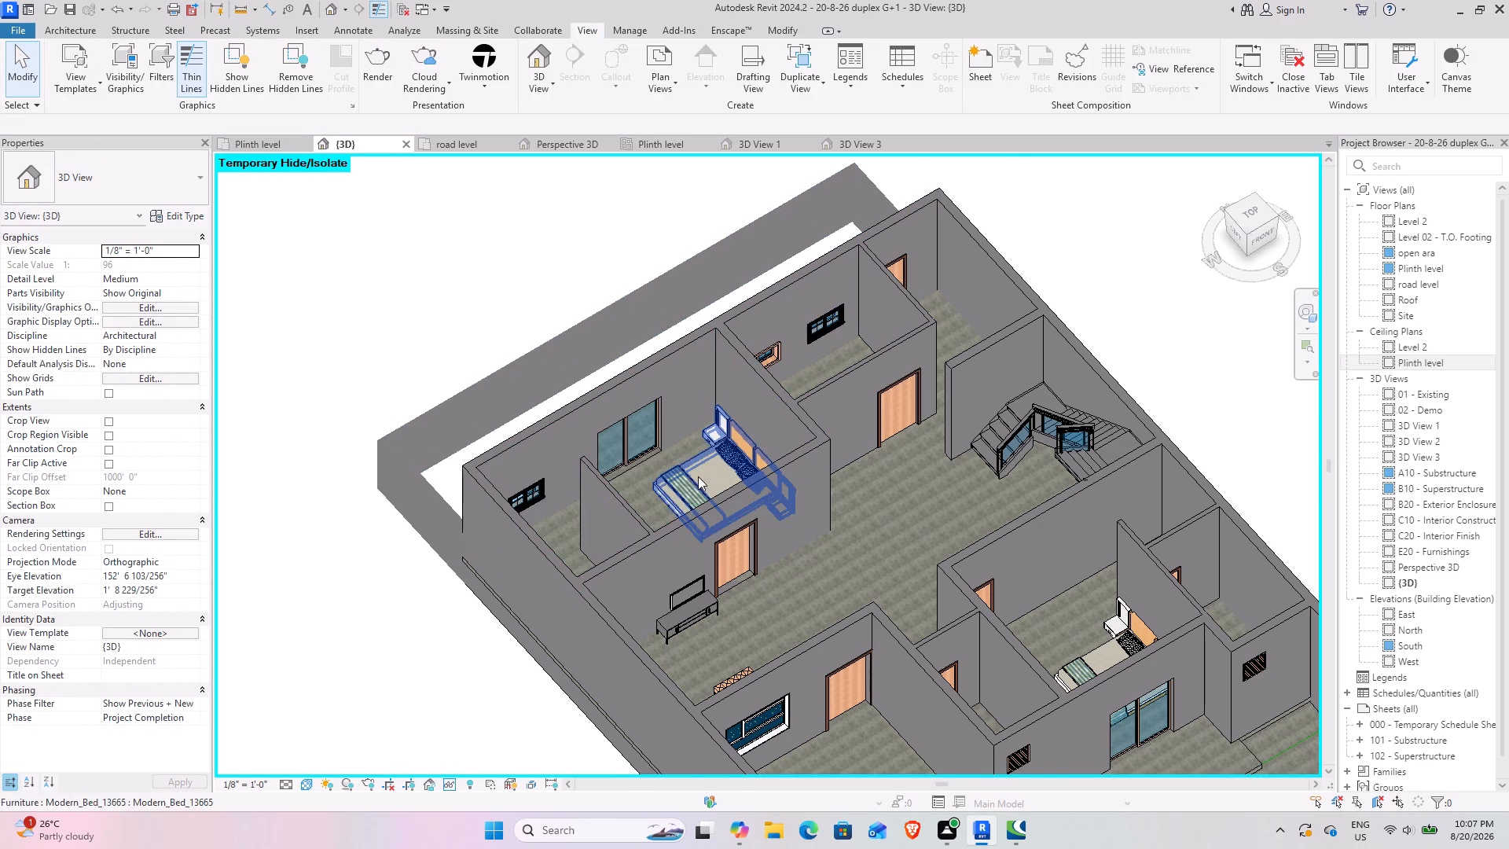
Examine the uncovered bedroom from above, including the bed, sliding door and partition wall, and the adjoining living area.
{"action": "scroll", "coordinate": [686, 476], "scroll_direction": "up", "scroll_amount": 3}
{"action": "middle_click_drag", "start_coordinate": [610, 492], "coordinate": [674, 564], "text": "shift"}
{"action": "middle_click_drag", "start_coordinate": [761, 532], "coordinate": [567, 377]}
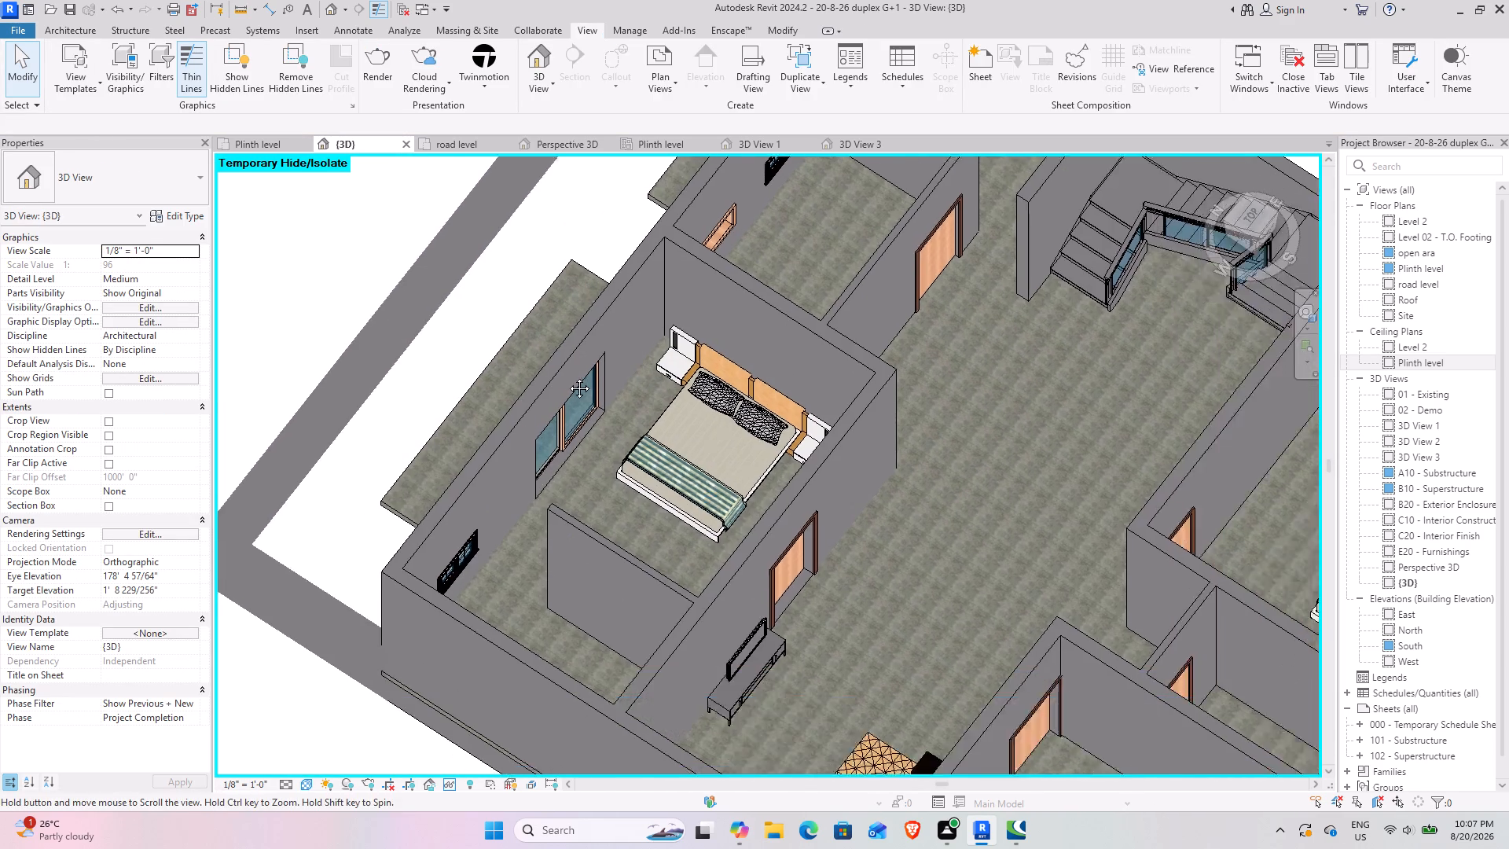
{"action": "middle_click_drag", "start_coordinate": [567, 377], "coordinate": [563, 373]}
{"action": "middle_click_drag", "start_coordinate": [586, 389], "coordinate": [629, 475], "text": "shift"}
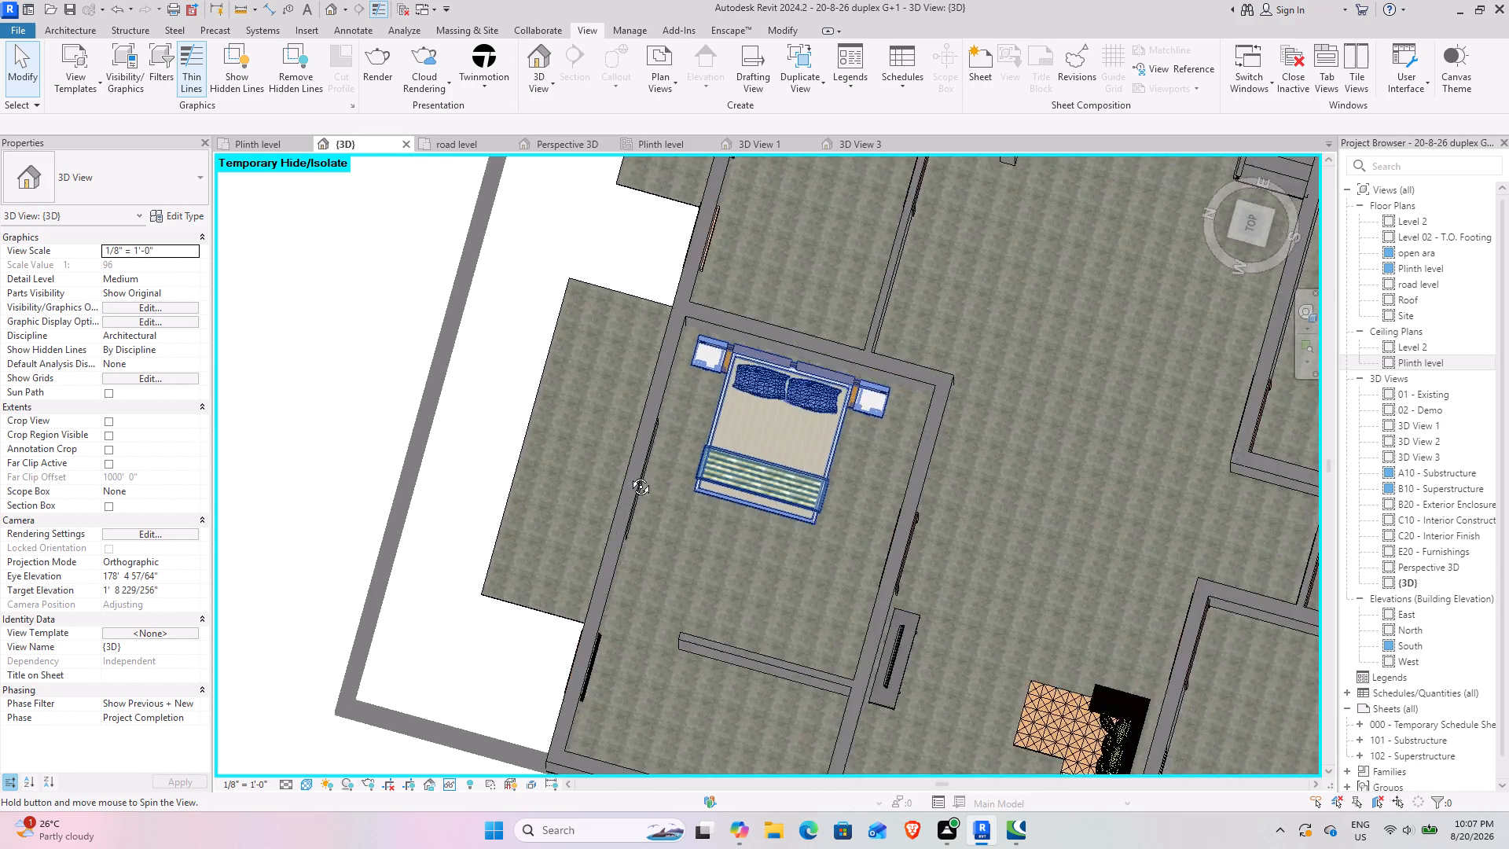
{"action": "middle_click_drag", "start_coordinate": [629, 475], "coordinate": [622, 431], "text": "shift"}
{"action": "middle_click_drag", "start_coordinate": [740, 577], "coordinate": [630, 390]}
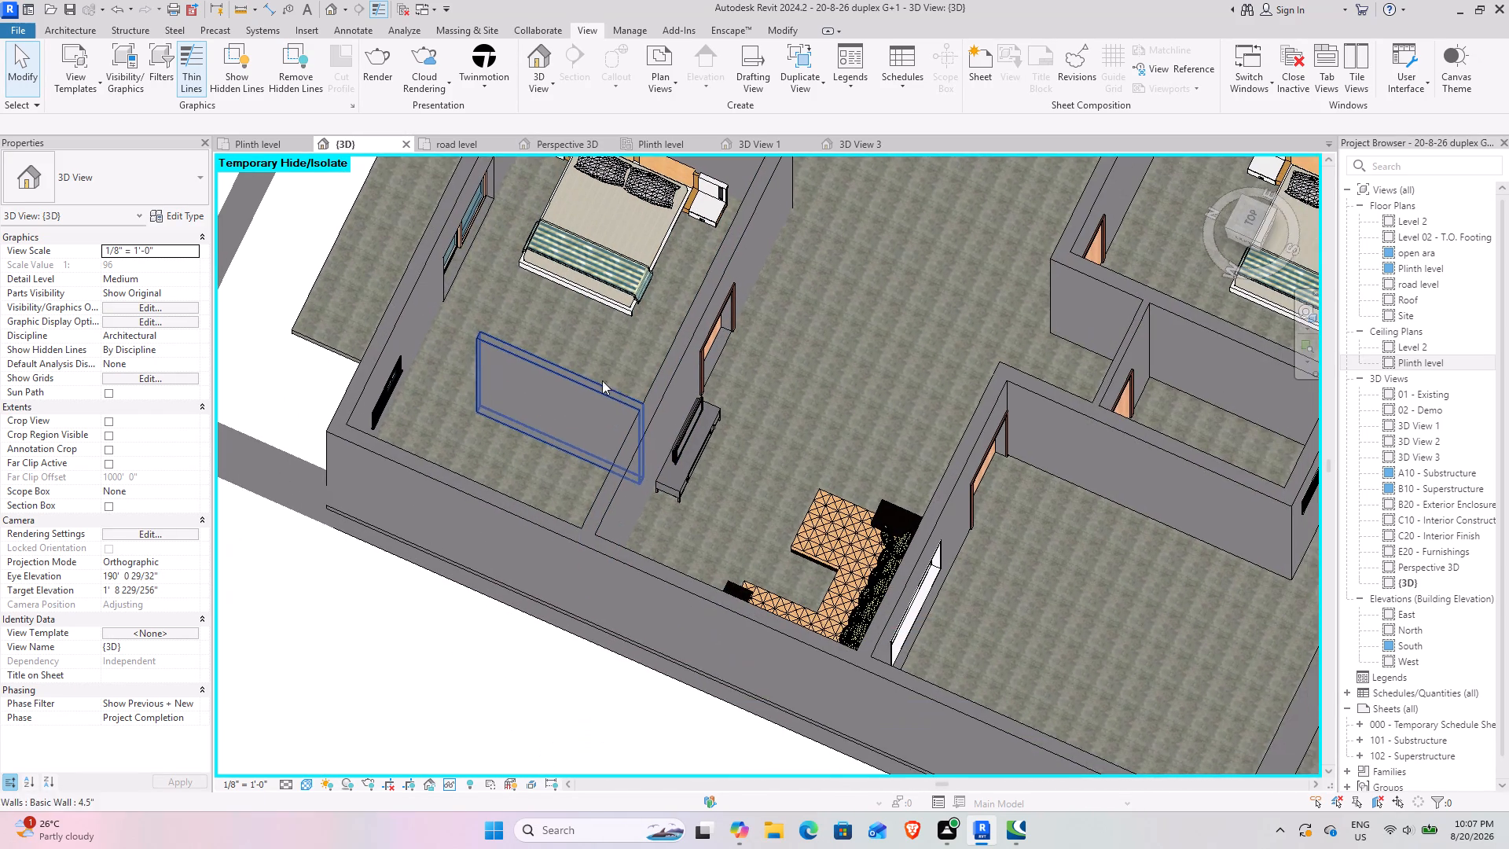
In the Plinth level floor plan, start placing a component and open Load Family to bring in another family.
{"action": "left_click", "coordinate": [247, 134]}
{"action": "left_click", "coordinate": [251, 152]}
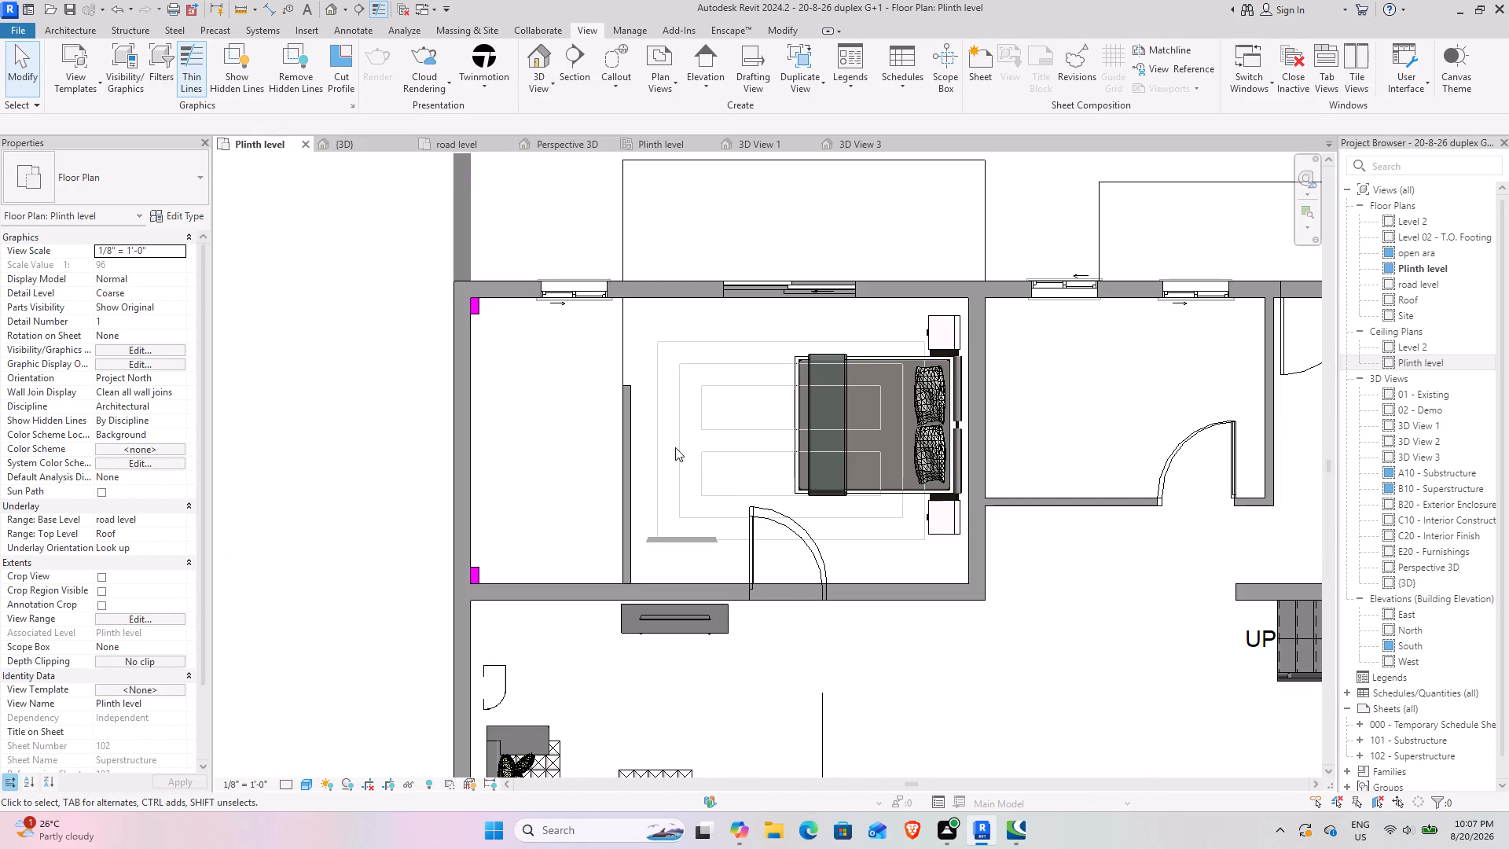
{"action": "scroll", "coordinate": [731, 485], "scroll_direction": "down", "scroll_amount": 2}
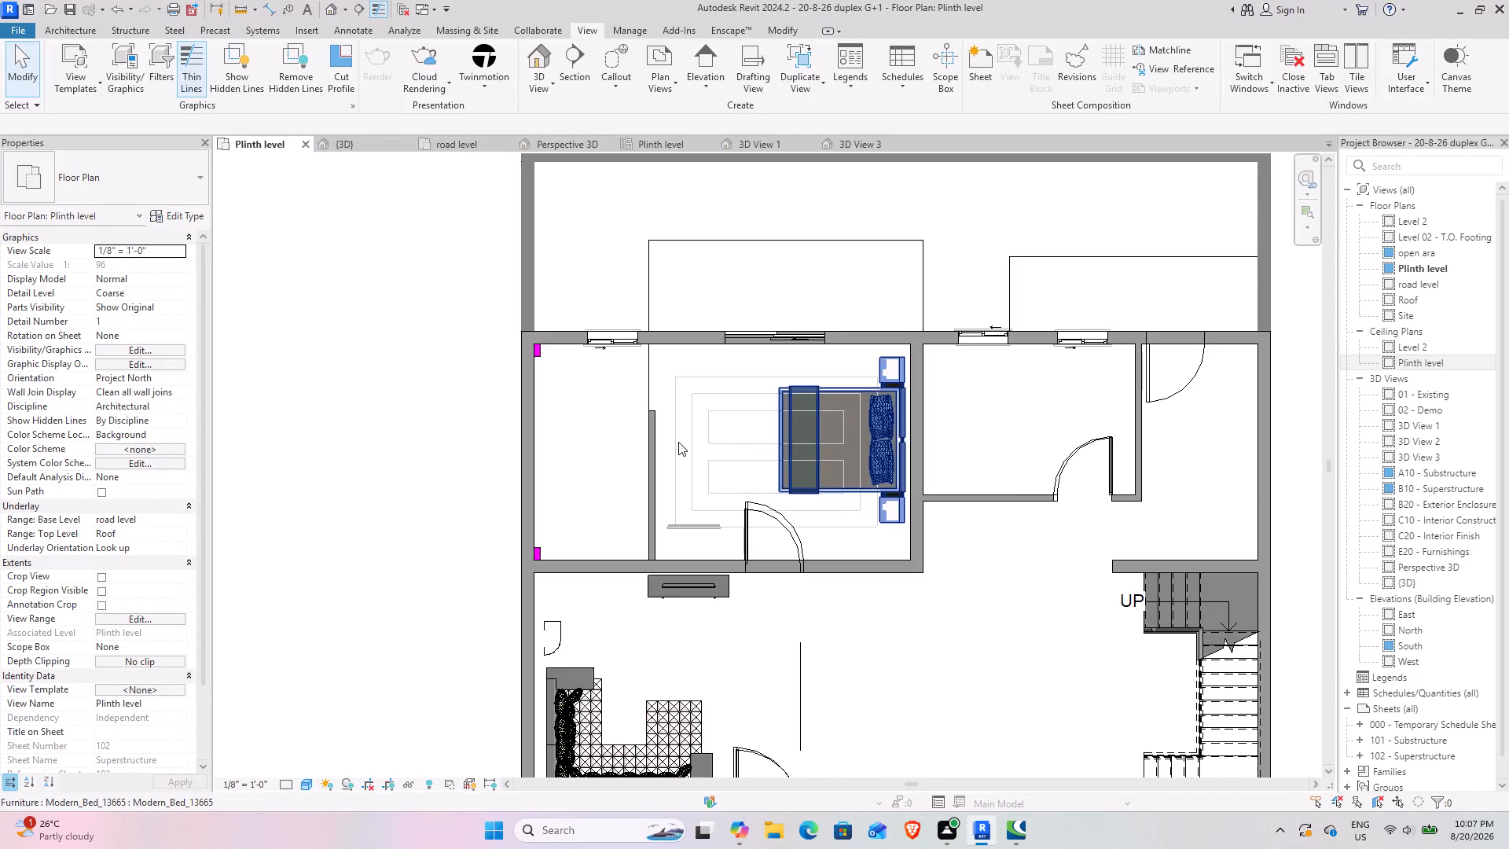
{"action": "scroll", "coordinate": [666, 430], "scroll_direction": "up", "scroll_amount": 4}
{"action": "left_click", "coordinate": [86, 33]}
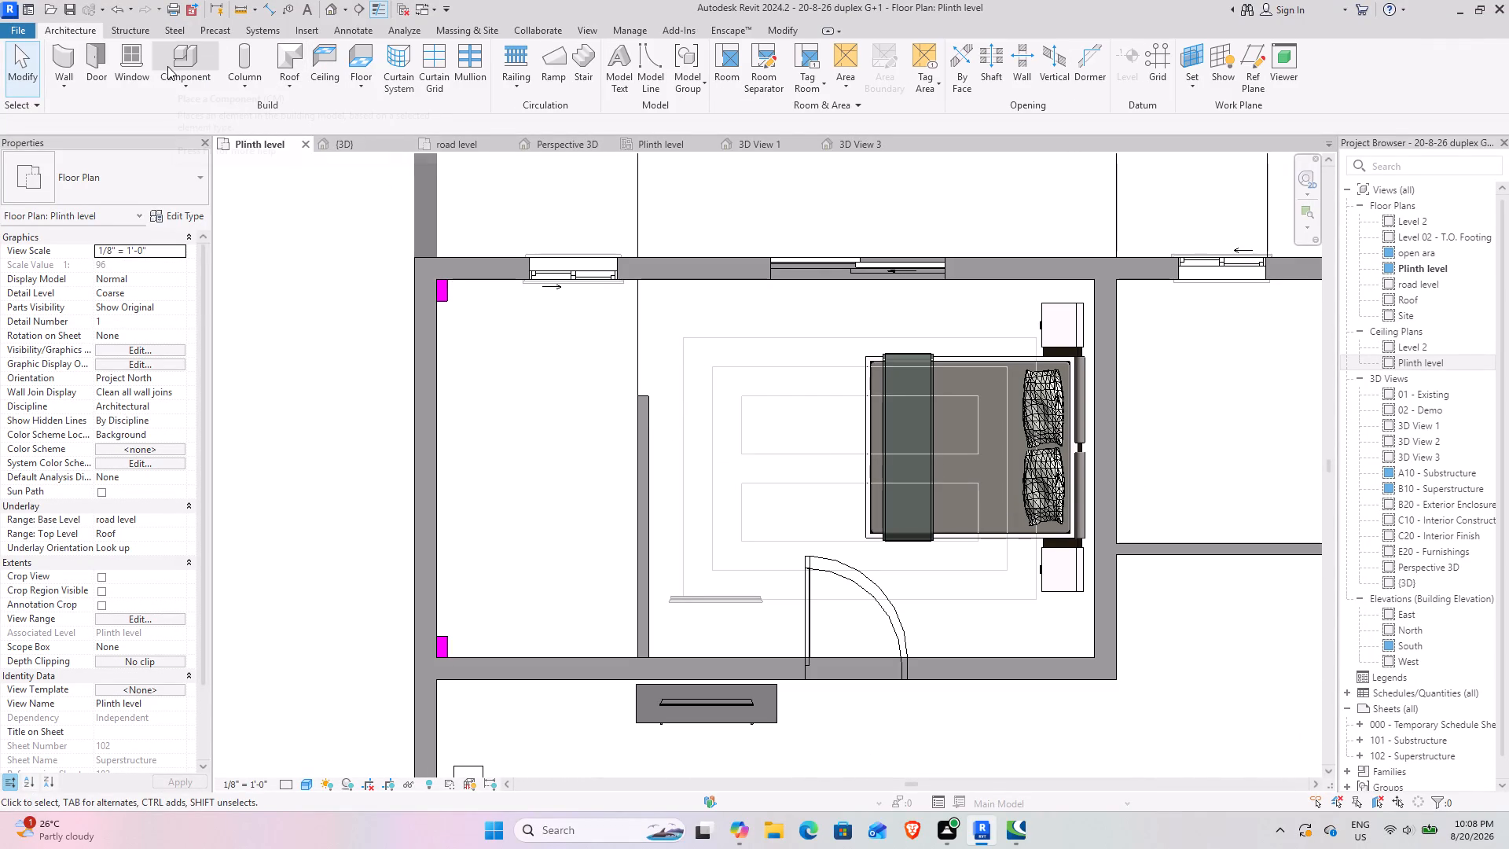
{"action": "left_click", "coordinate": [196, 66]}
{"action": "left_click", "coordinate": [671, 52]}
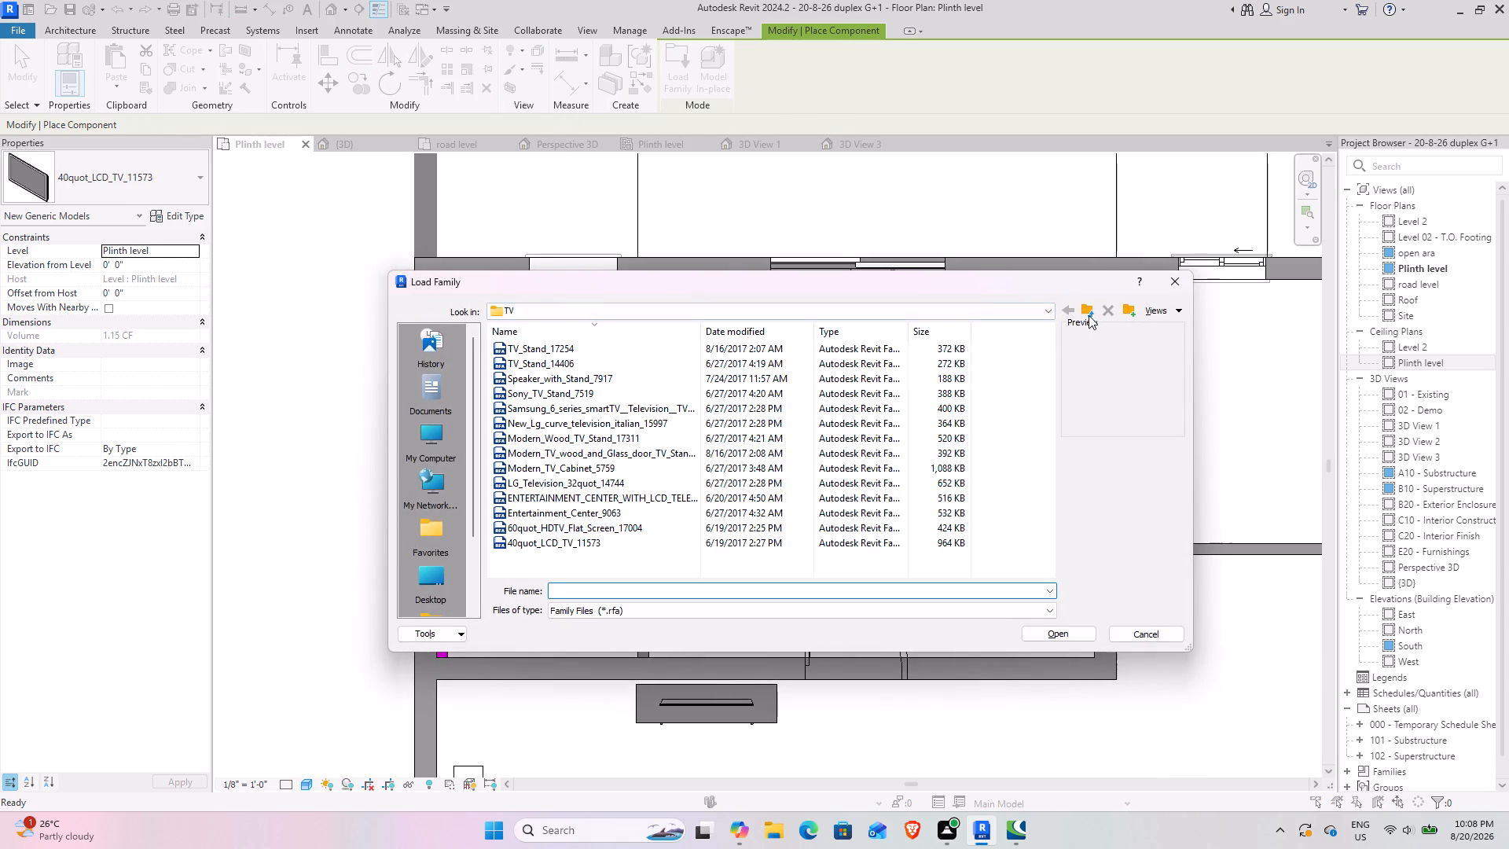
Browse on drive C to ProgramData > Autodesk > RVT 2024 > Libraries > English-Imperial > US for loading a family.
{"action": "left_click", "coordinate": [1090, 314]}
{"action": "left_click", "coordinate": [1090, 314]}
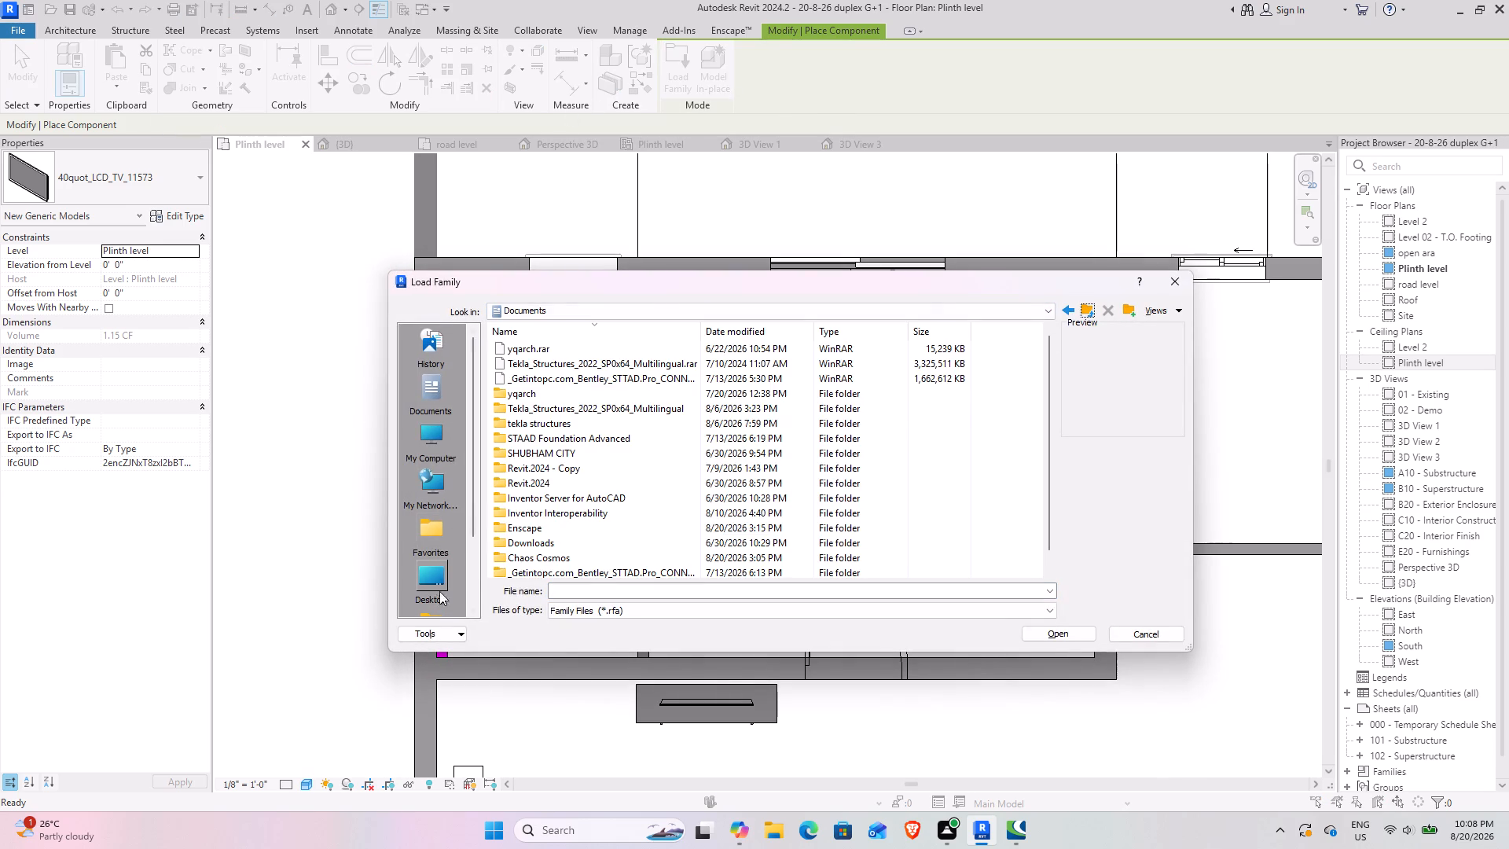
{"action": "left_click", "coordinate": [427, 577]}
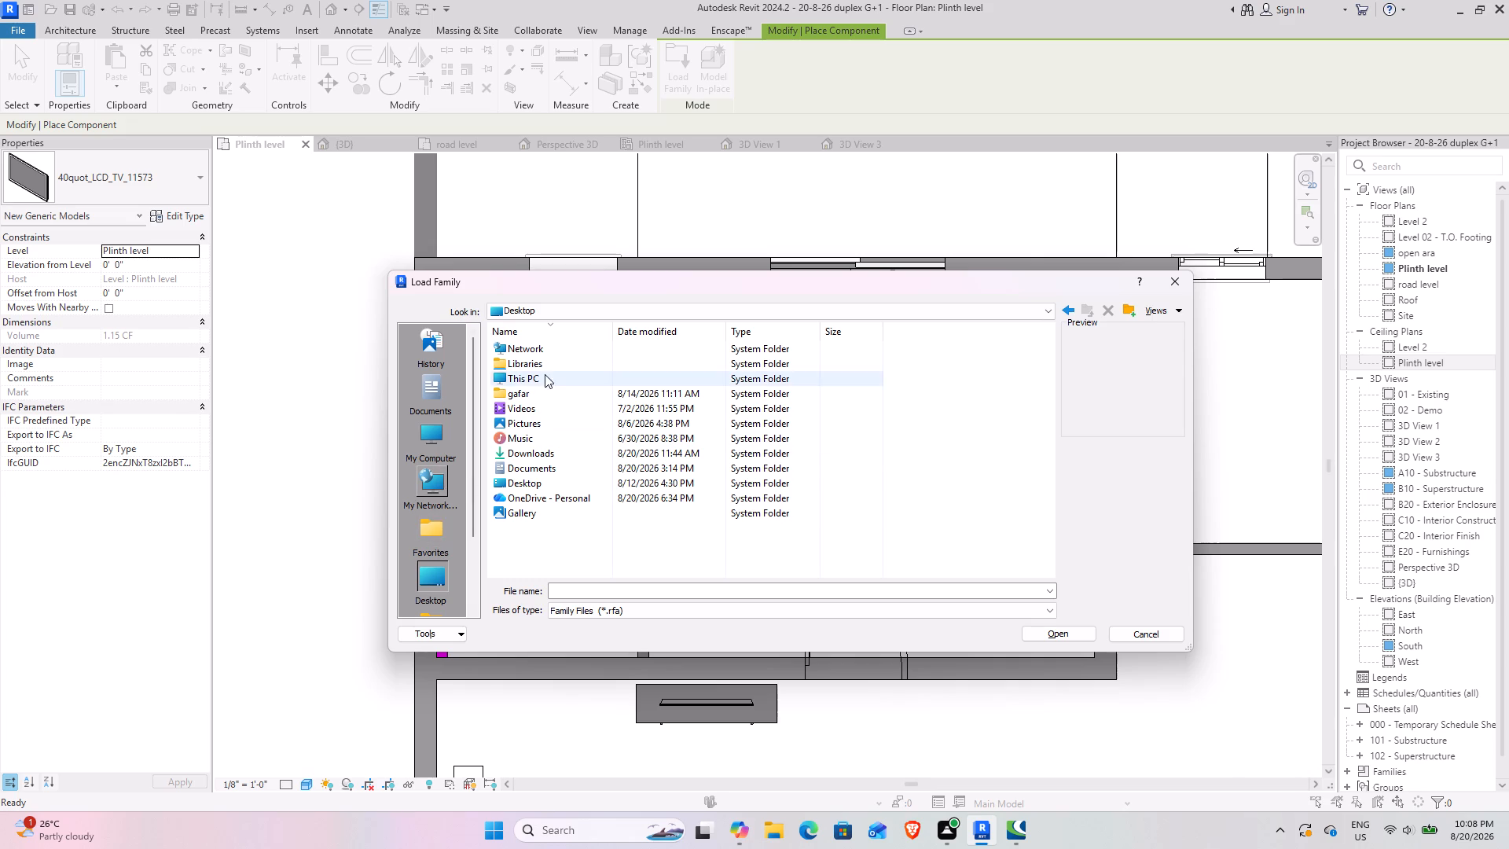
{"action": "double_click", "coordinate": [555, 376]}
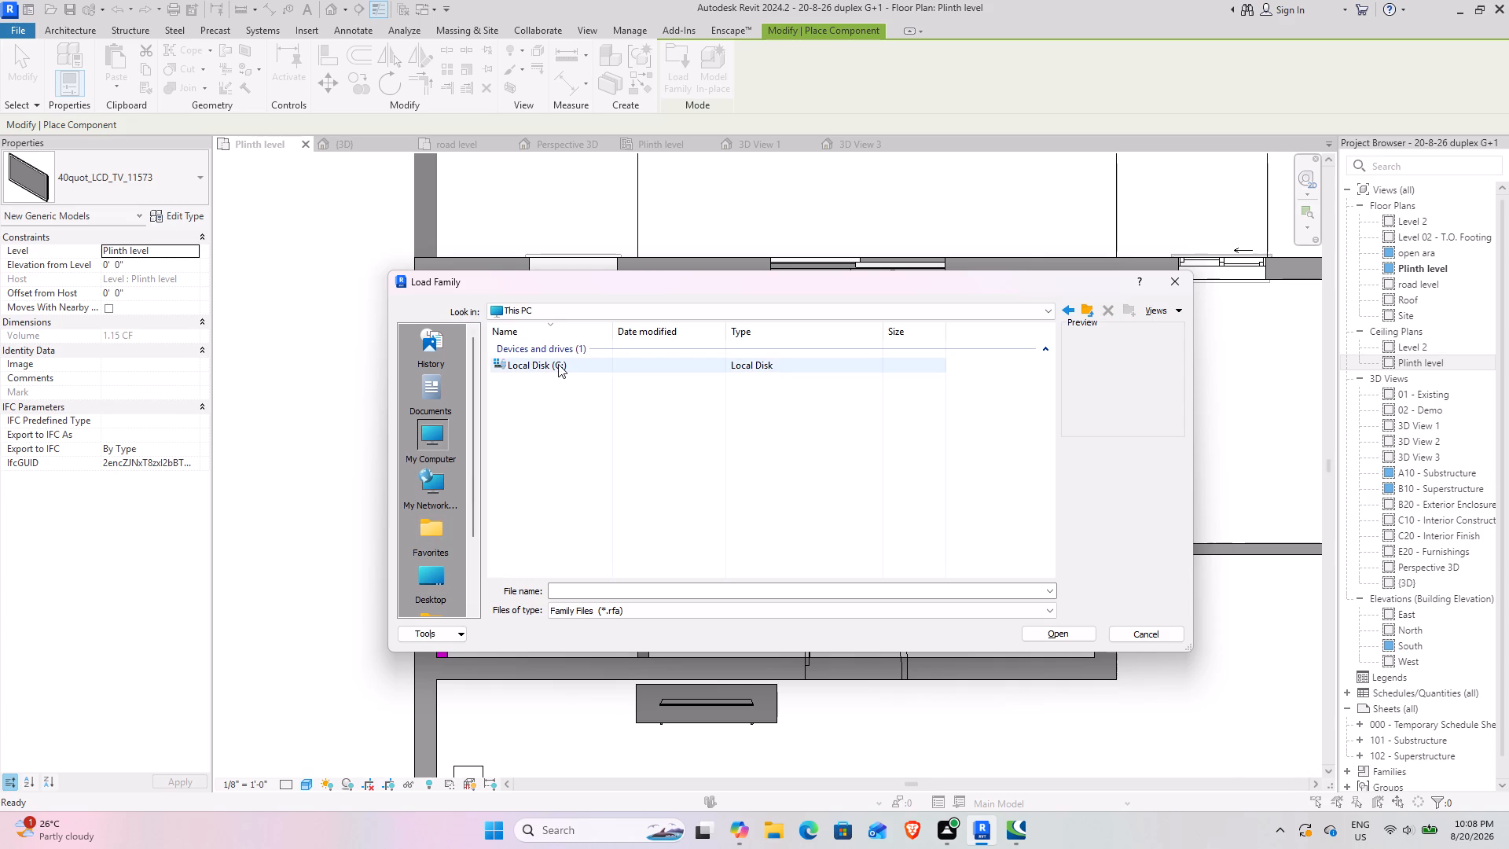
{"action": "double_click", "coordinate": [558, 364]}
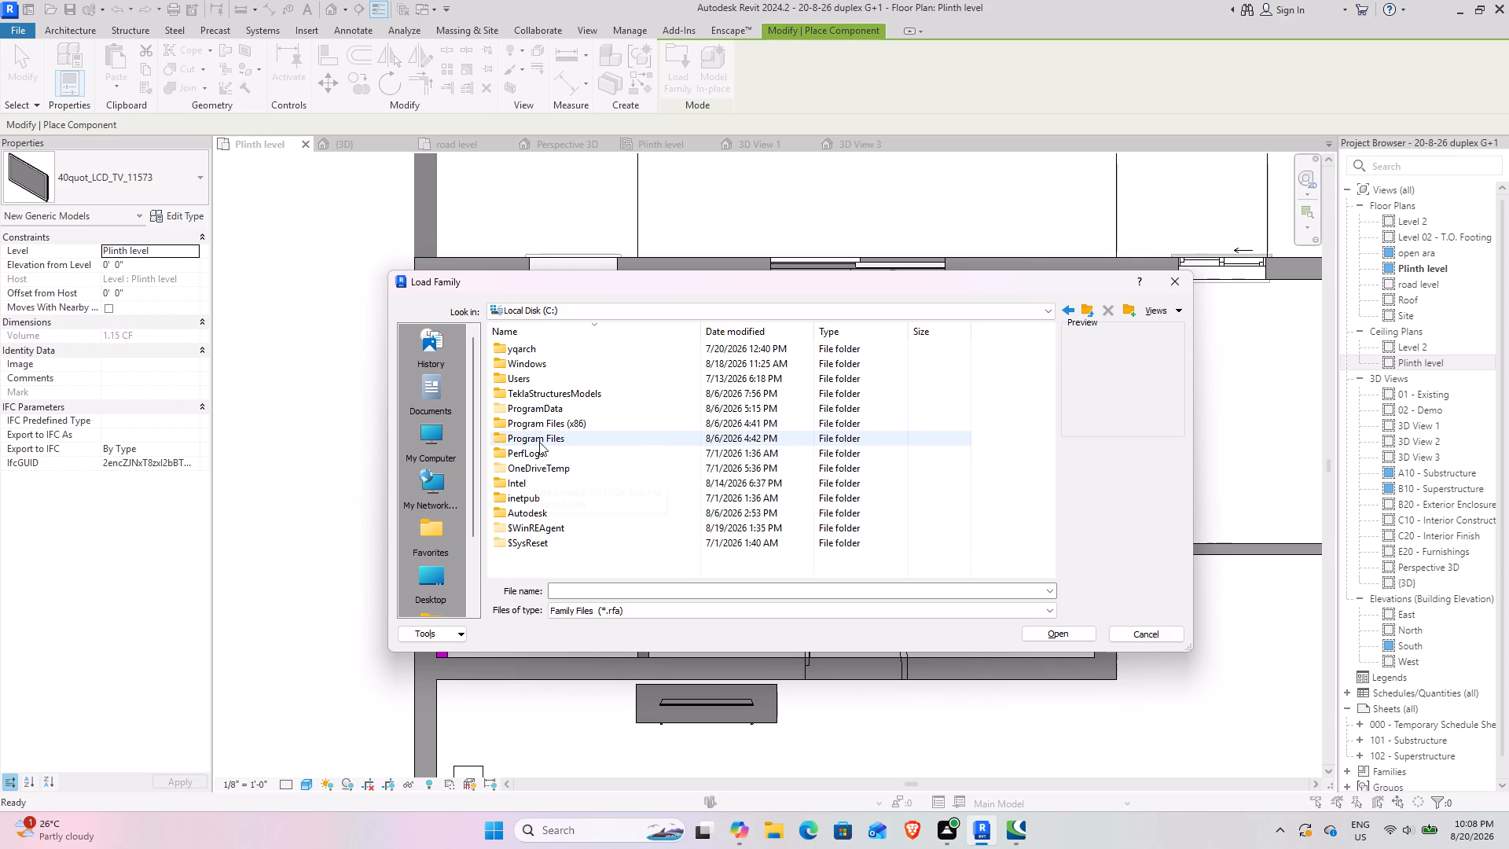
{"action": "double_click", "coordinate": [545, 409]}
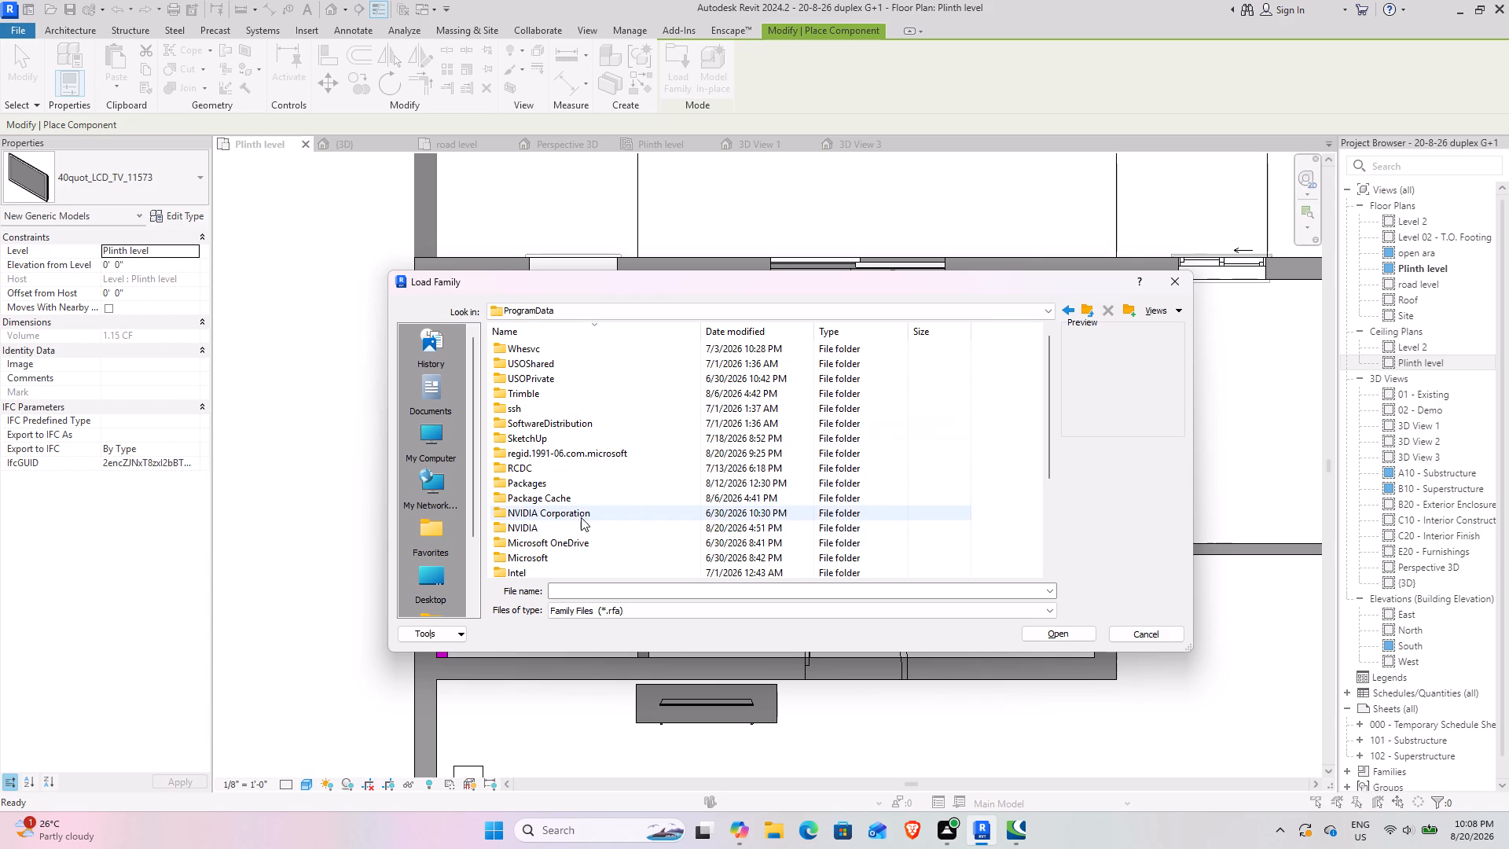
{"action": "scroll", "coordinate": [662, 489], "scroll_direction": "down", "scroll_amount": 2}
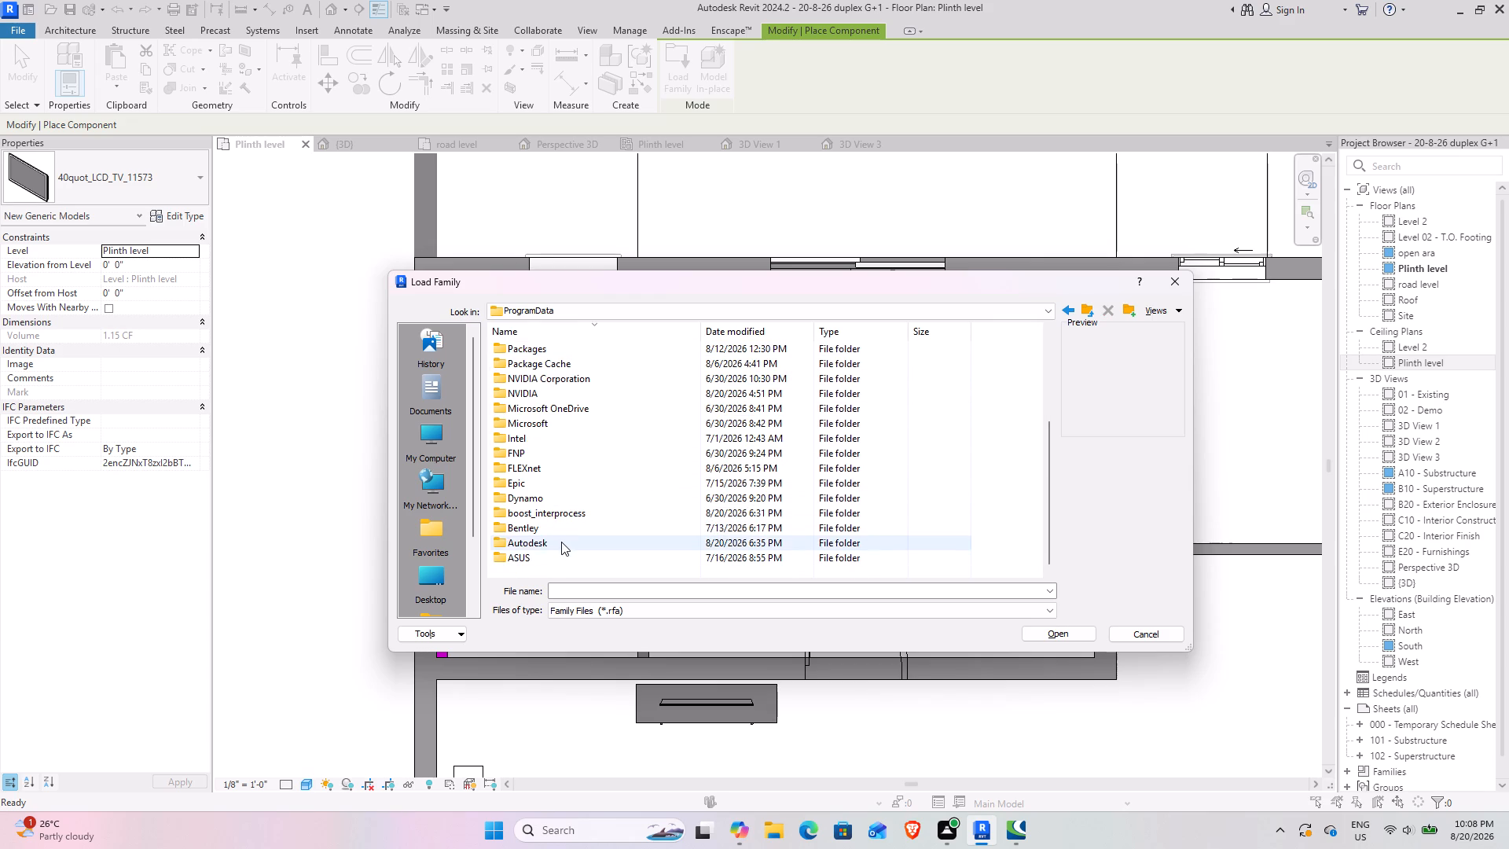
{"action": "double_click", "coordinate": [561, 542]}
{"action": "scroll", "coordinate": [582, 358], "scroll_direction": "down", "scroll_amount": 2}
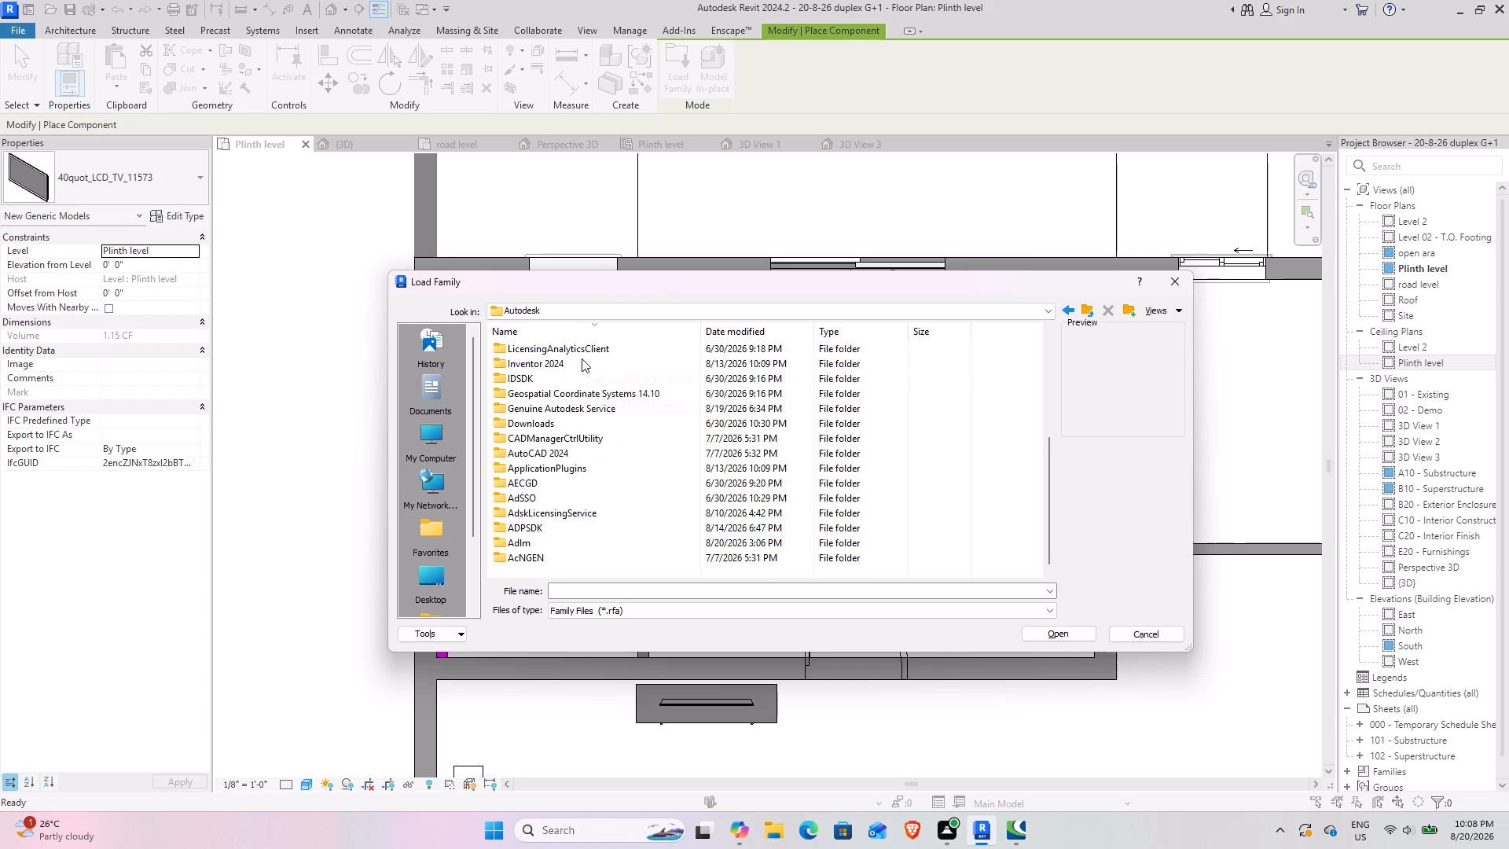
{"action": "scroll", "coordinate": [582, 358], "scroll_direction": "up", "scroll_amount": 2}
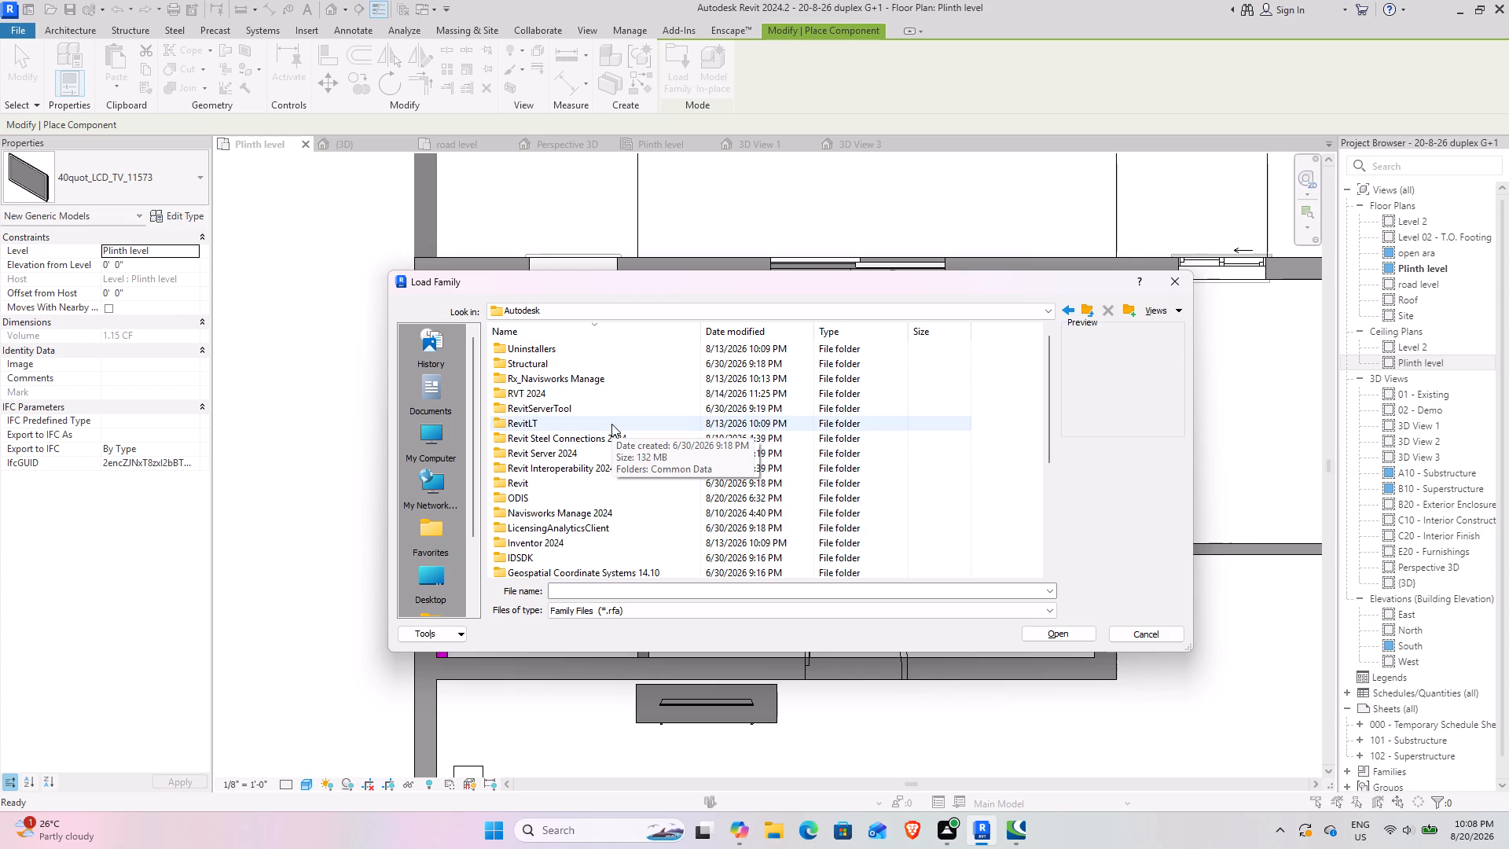
{"action": "scroll", "coordinate": [611, 424], "scroll_direction": "down", "scroll_amount": 1}
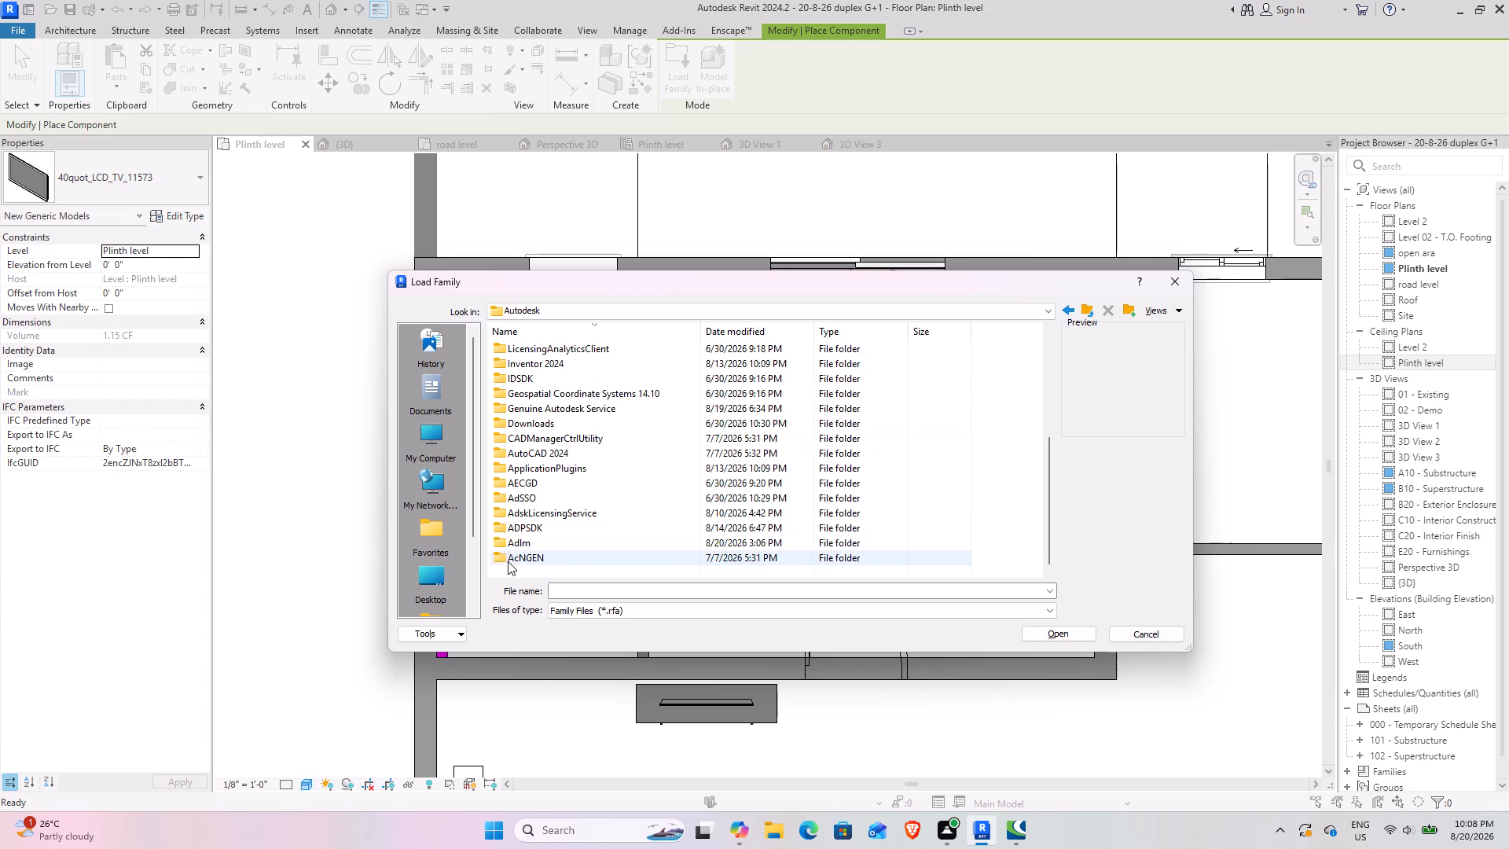
{"action": "scroll", "coordinate": [586, 437], "scroll_direction": "up", "scroll_amount": 2}
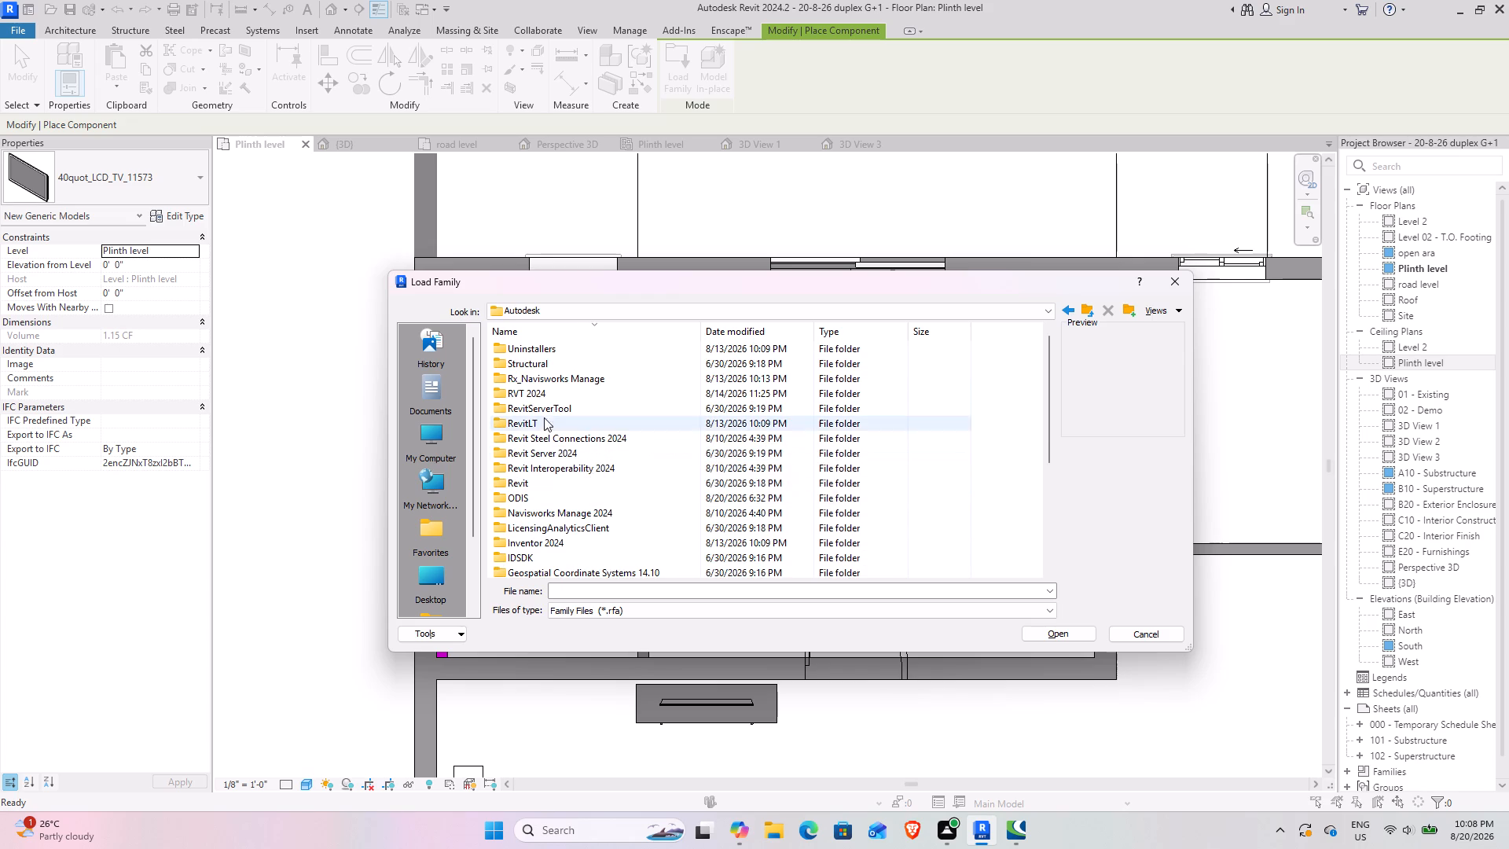
{"action": "double_click", "coordinate": [567, 391]}
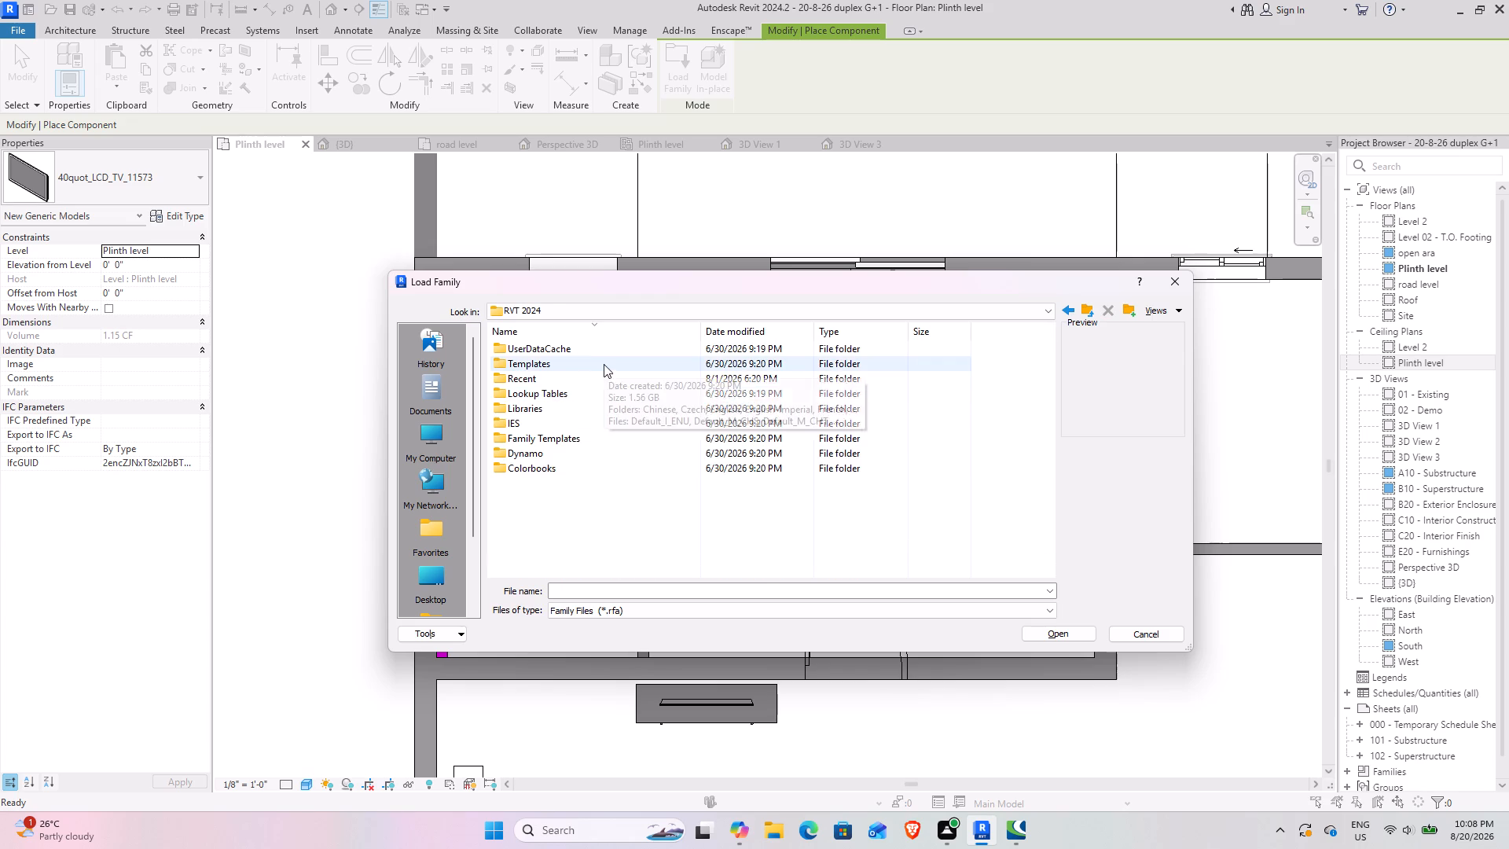
{"action": "double_click", "coordinate": [524, 409]}
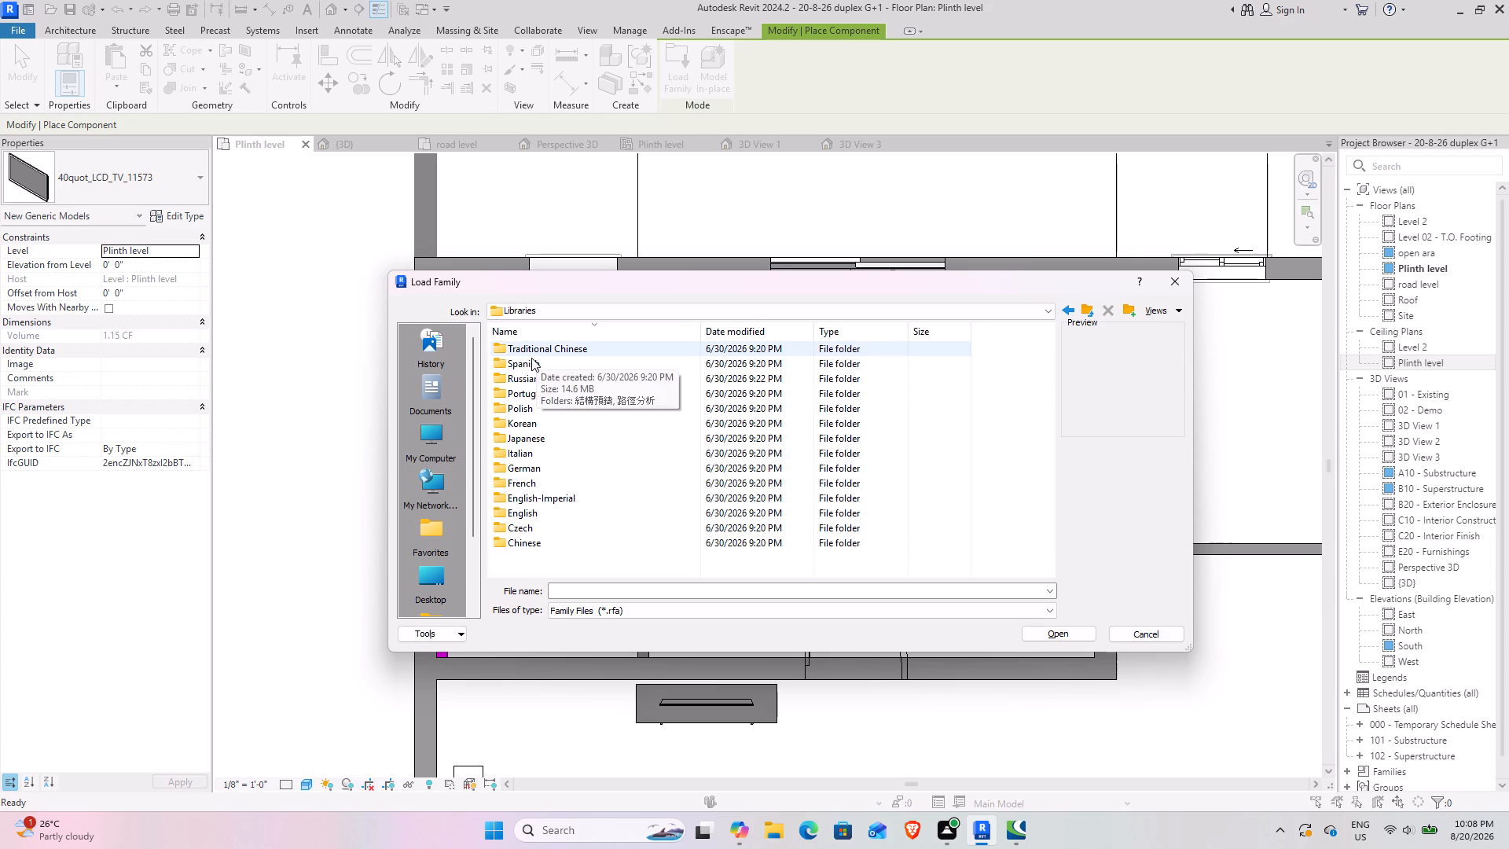
{"action": "double_click", "coordinate": [560, 500]}
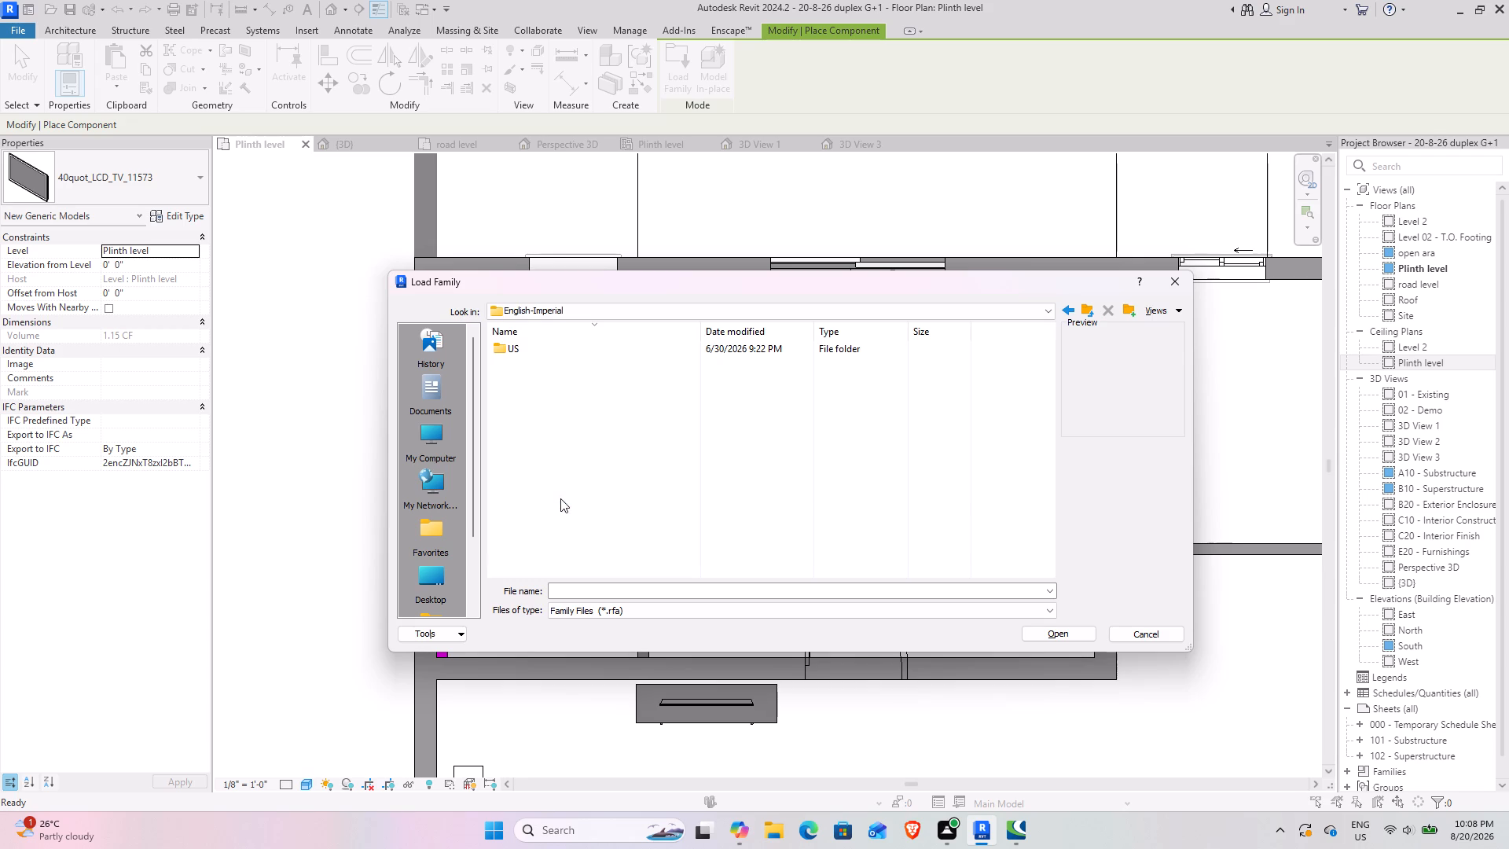
{"action": "double_click", "coordinate": [571, 352]}
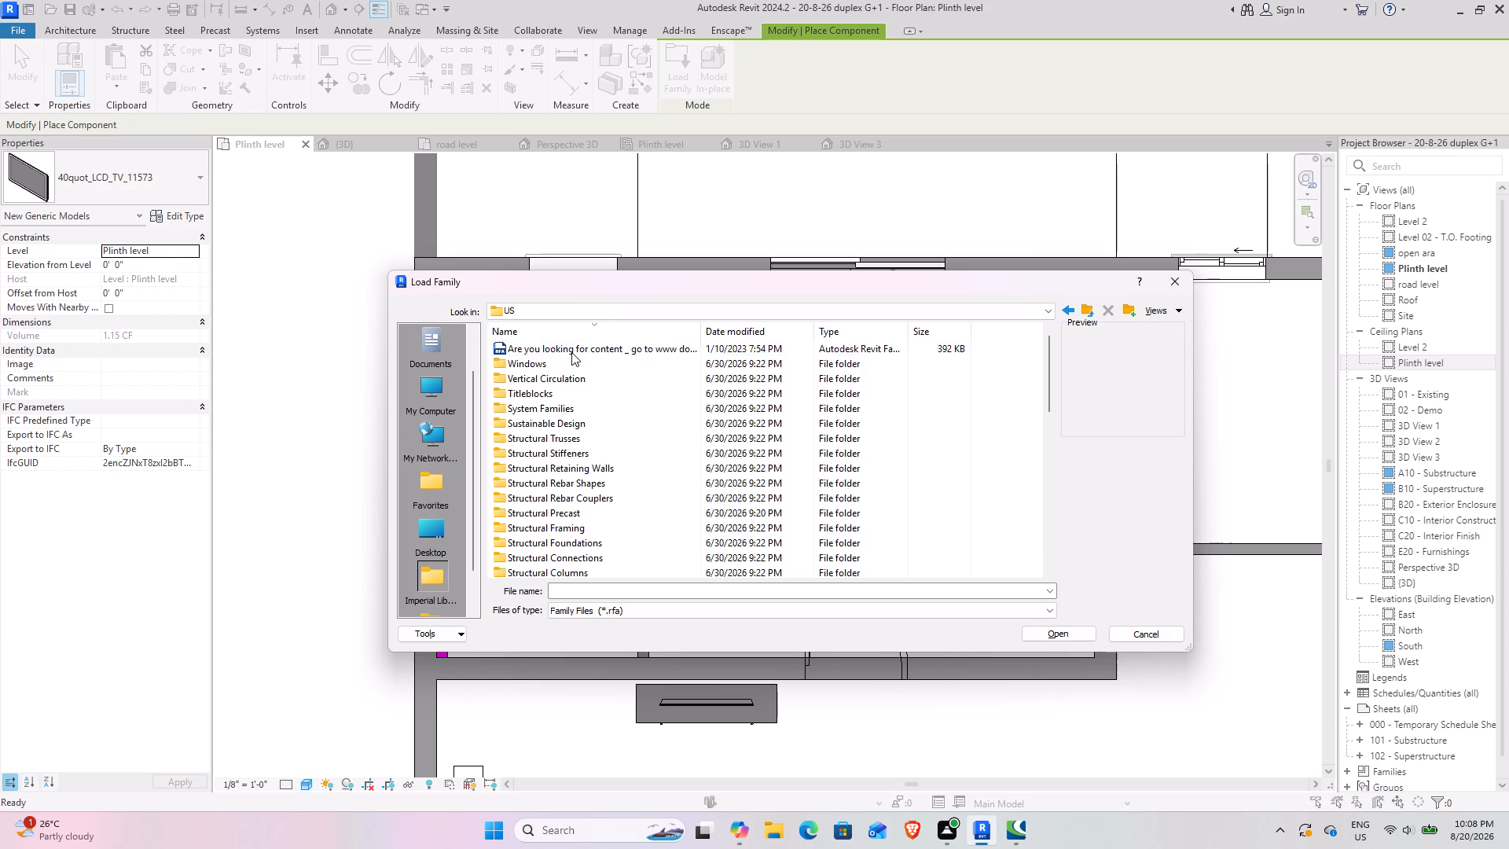
Look through the US library's categories and examine the Wall Cabinets families in its Casework folder with enlarged thumbnails.
{"action": "scroll", "coordinate": [640, 385], "scroll_direction": "down", "scroll_amount": 6}
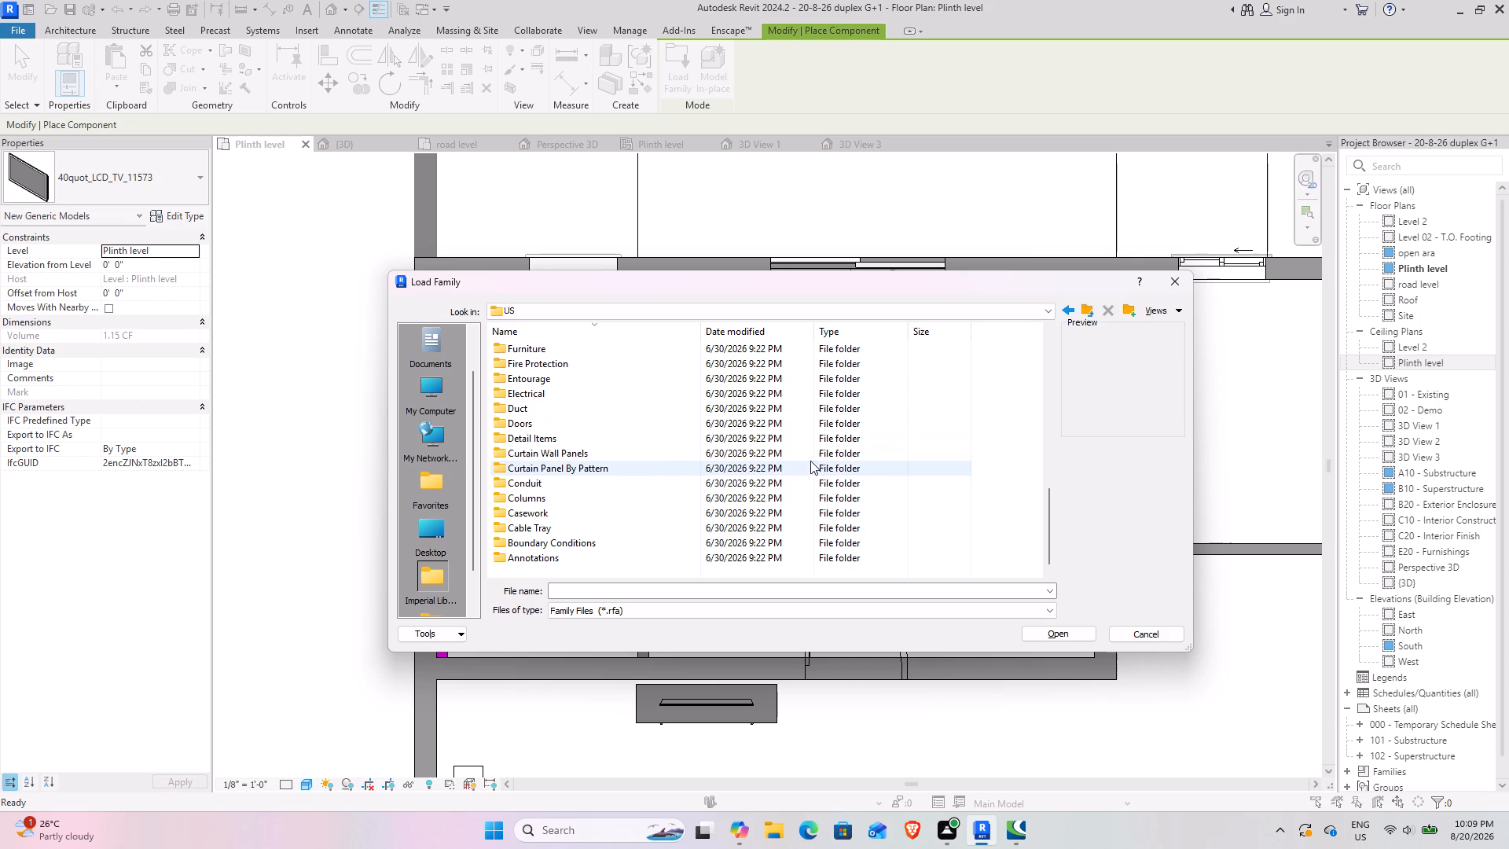
{"action": "scroll", "coordinate": [783, 461], "scroll_direction": "up", "scroll_amount": 6}
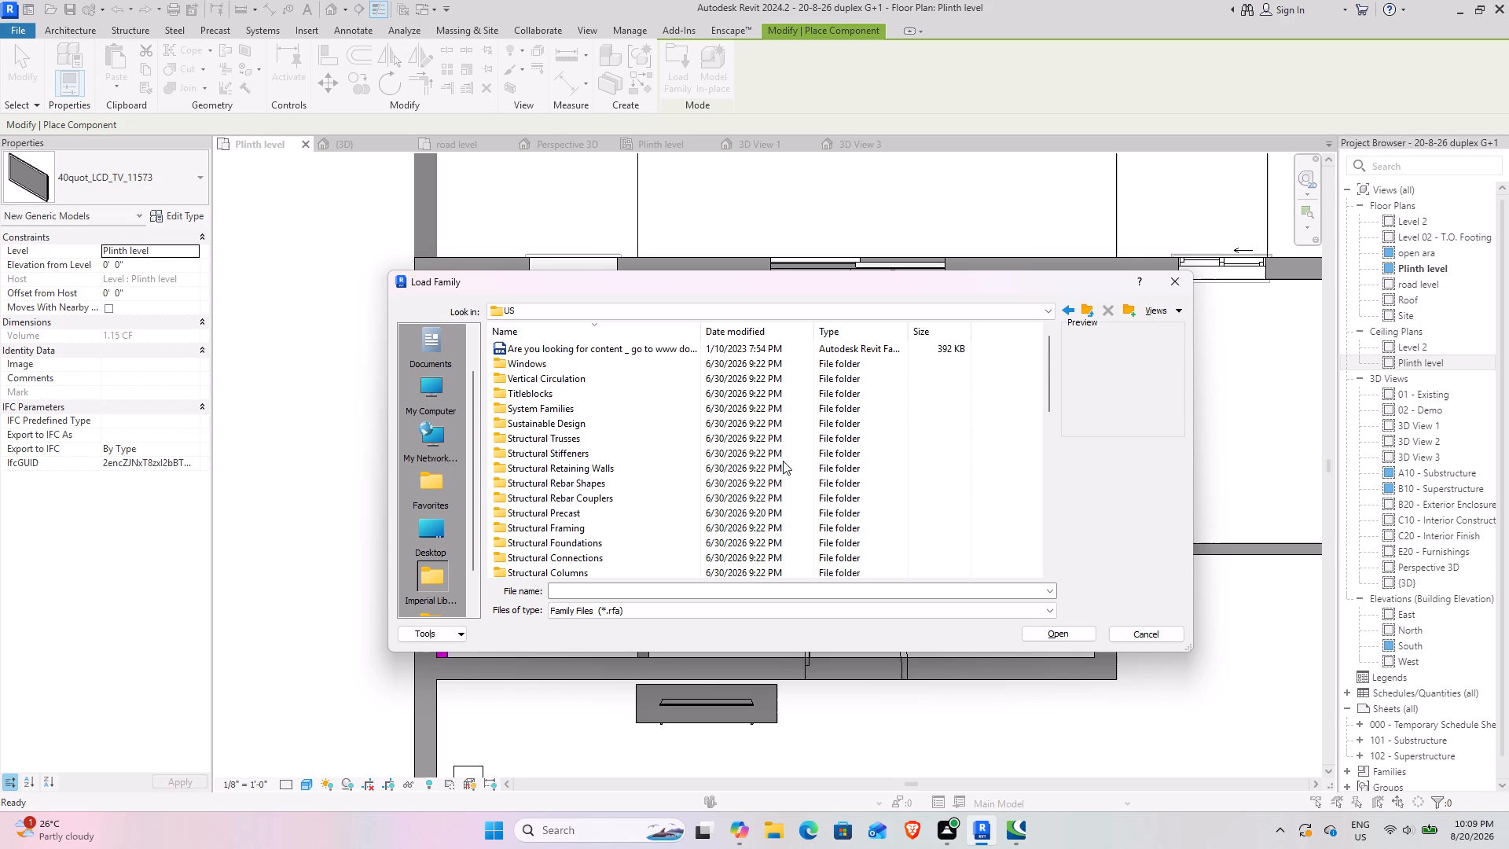
{"action": "scroll", "coordinate": [783, 461], "scroll_direction": "down", "scroll_amount": 5}
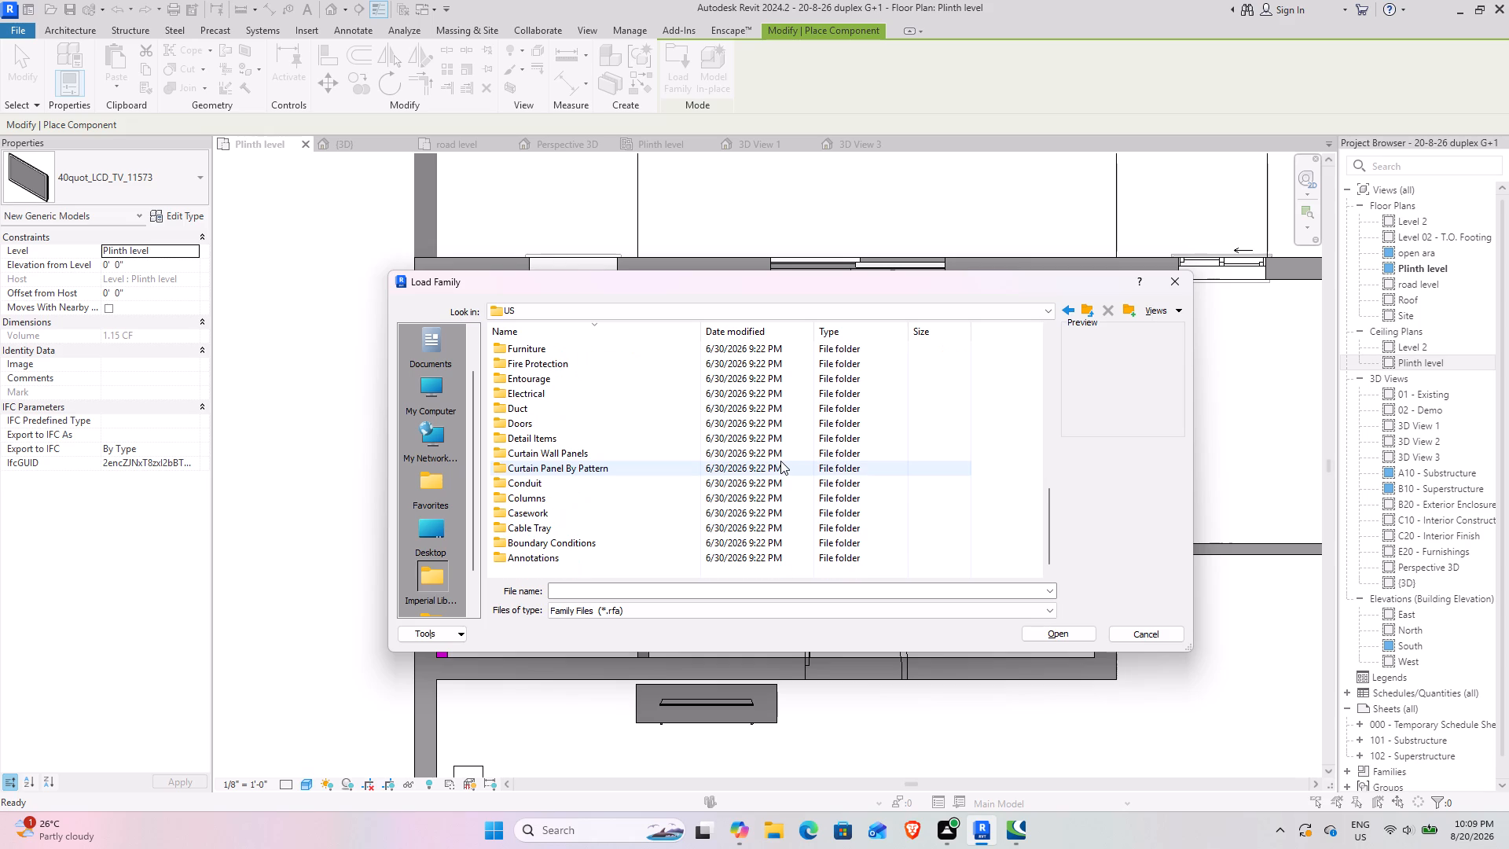
{"action": "double_click", "coordinate": [564, 508]}
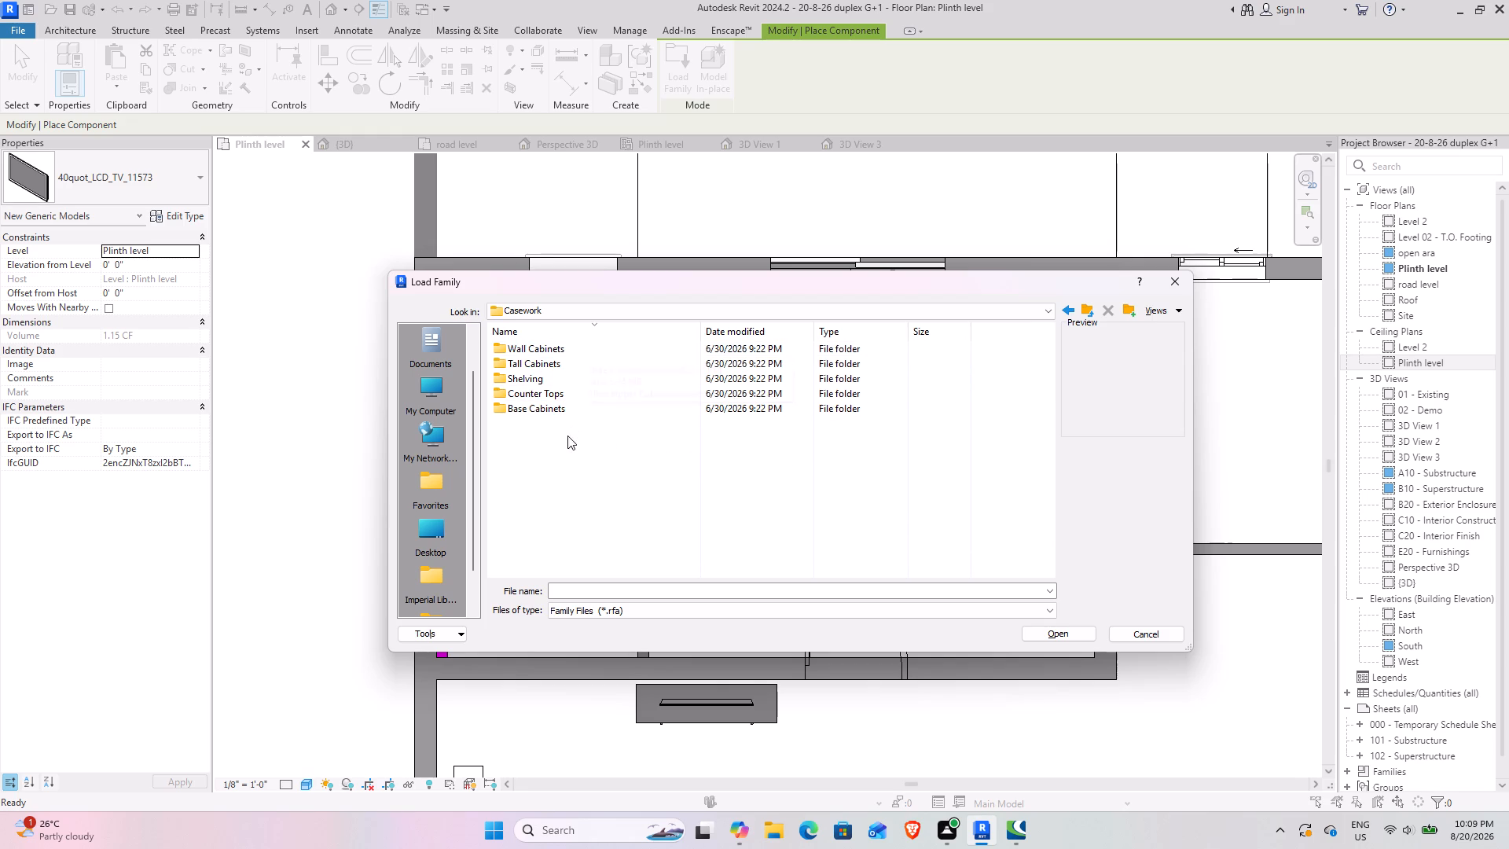
{"action": "double_click", "coordinate": [587, 351]}
{"action": "scroll", "coordinate": [591, 483], "scroll_direction": "up", "scroll_amount": 4, "text": "ctrl"}
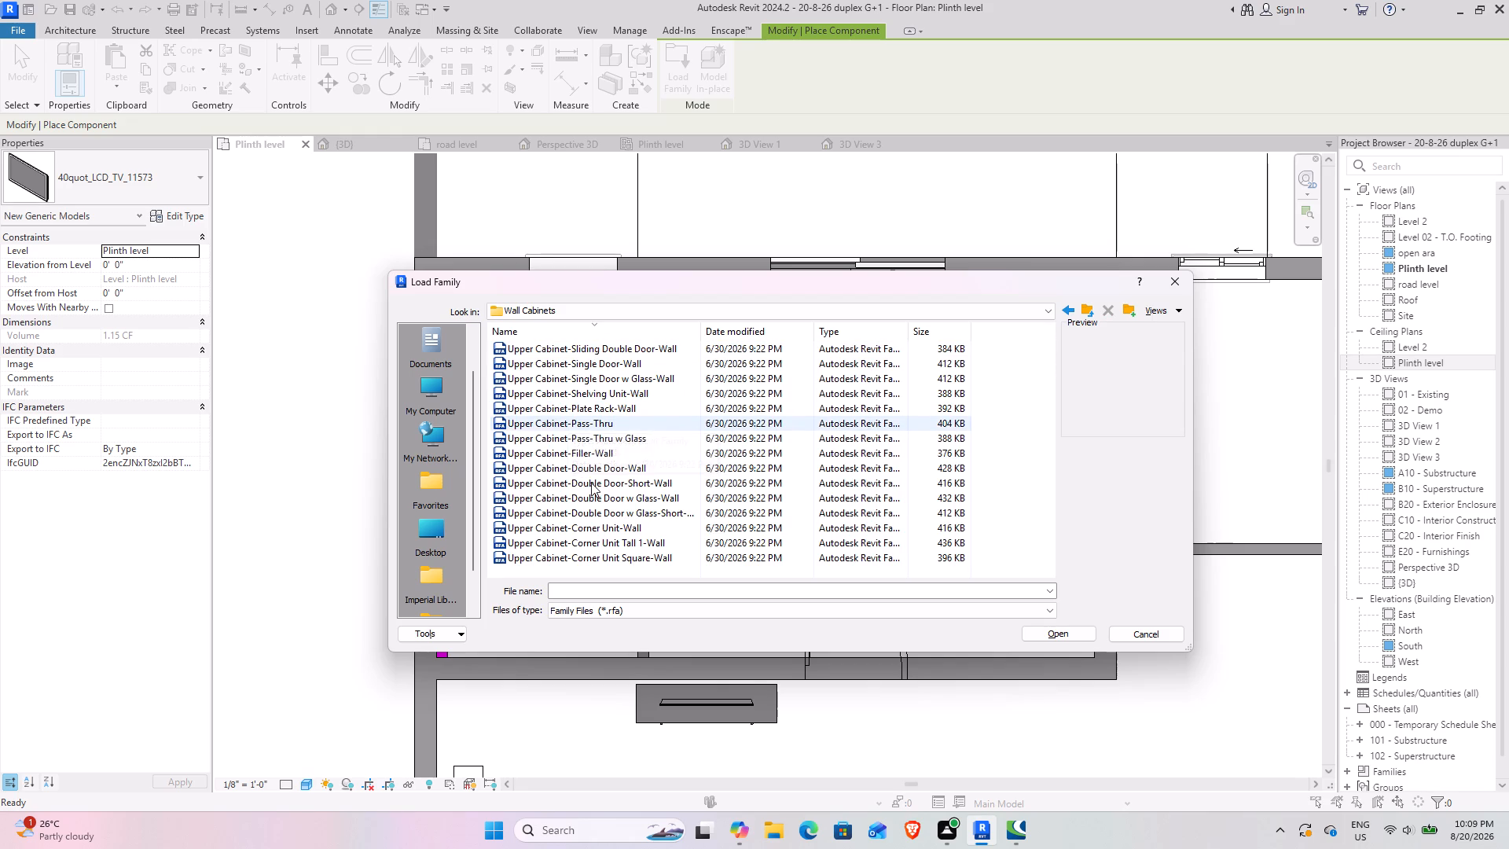
{"action": "scroll", "coordinate": [591, 483], "scroll_direction": "up", "scroll_amount": 17, "text": "ctrl"}
{"action": "scroll", "coordinate": [591, 480], "scroll_direction": "down", "scroll_amount": 4}
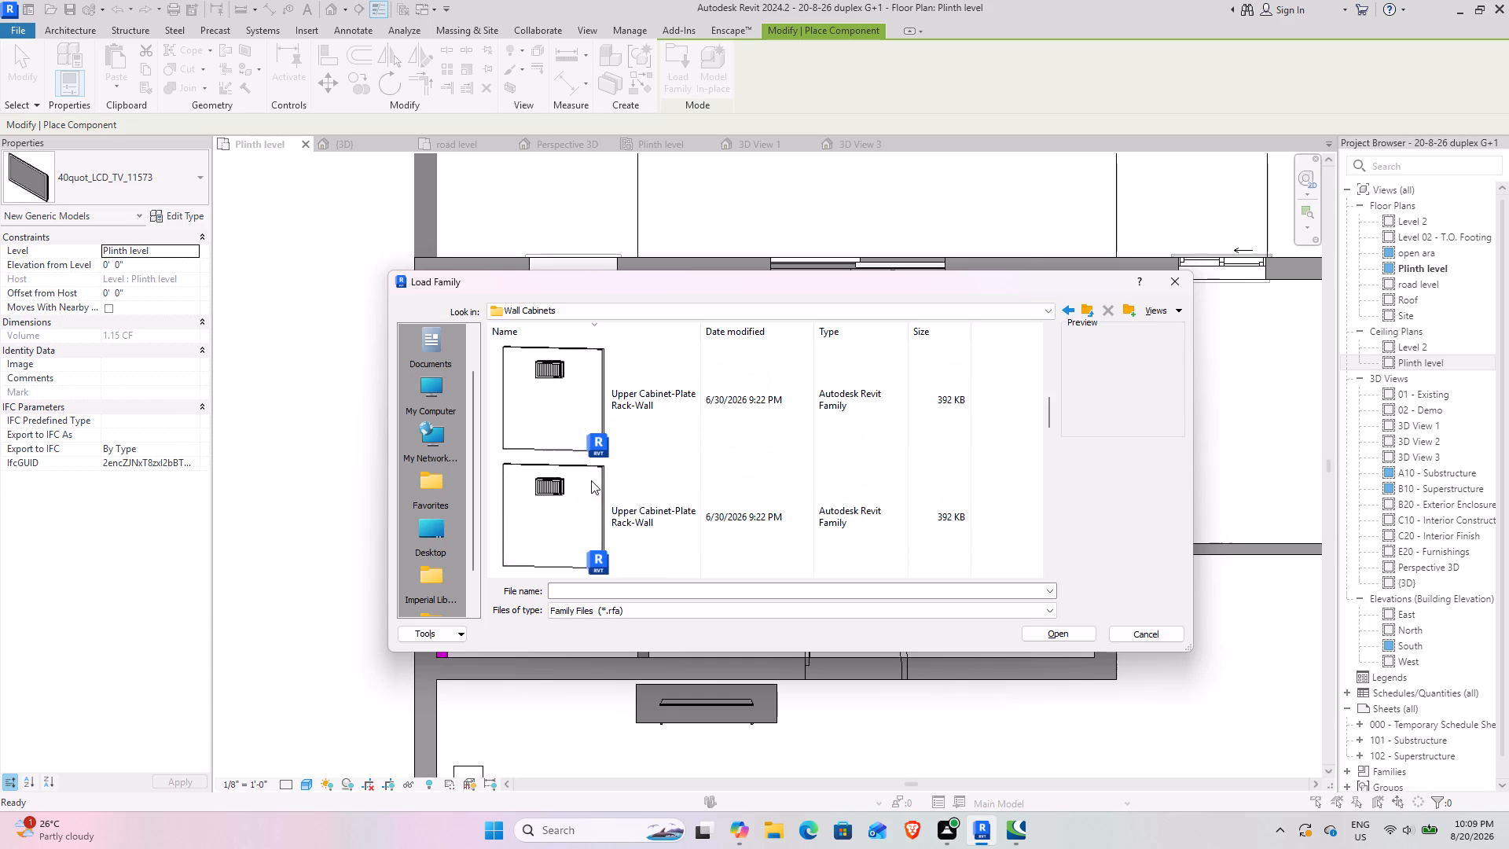
{"action": "scroll", "coordinate": [591, 480], "scroll_direction": "down", "scroll_amount": 10}
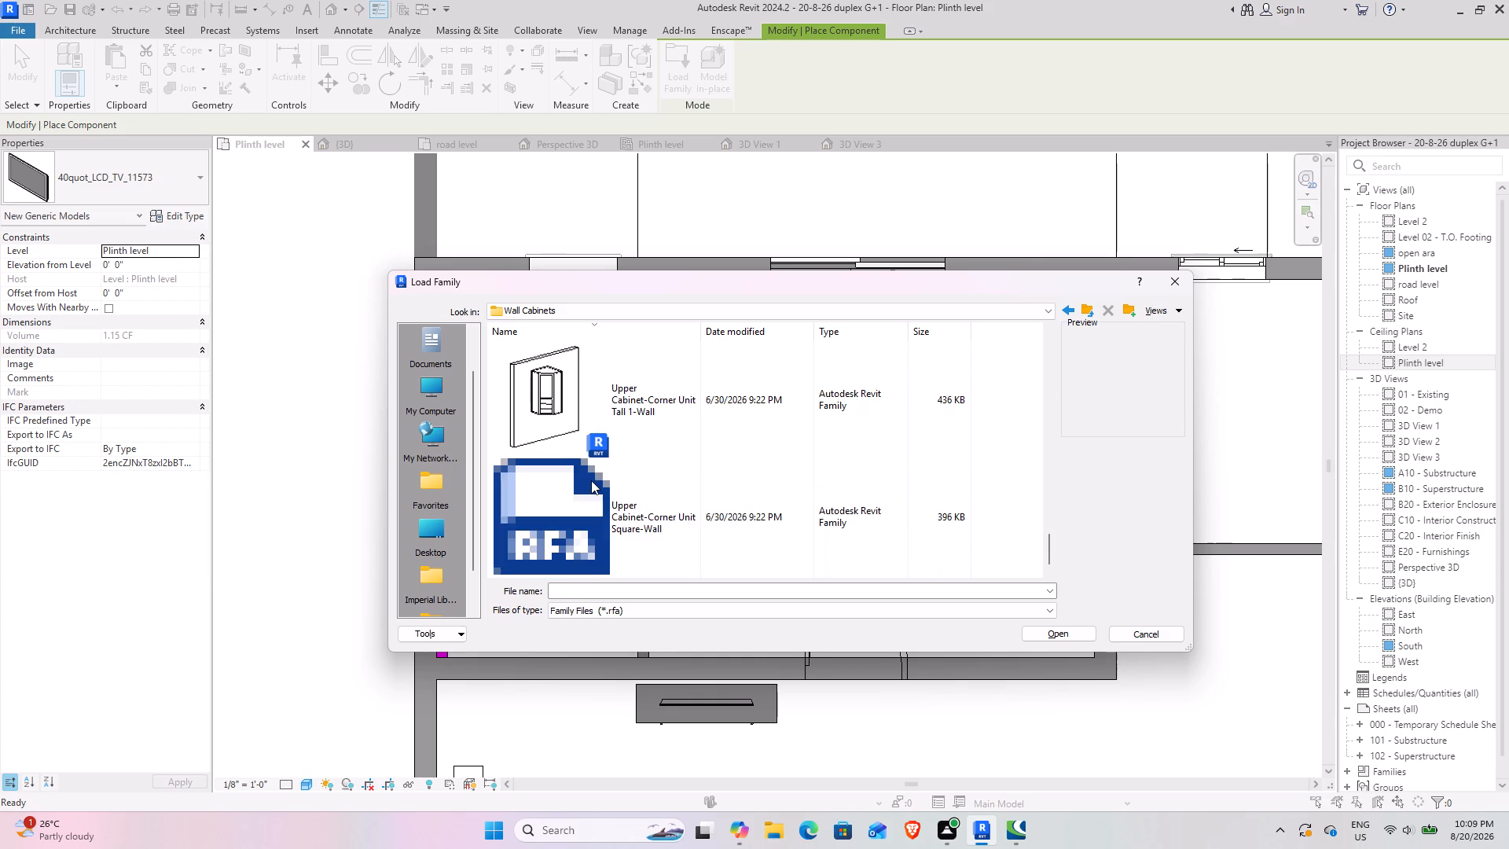
{"action": "scroll", "coordinate": [591, 480], "scroll_direction": "down", "scroll_amount": 4}
{"action": "scroll", "coordinate": [599, 476], "scroll_direction": "up", "scroll_amount": 10}
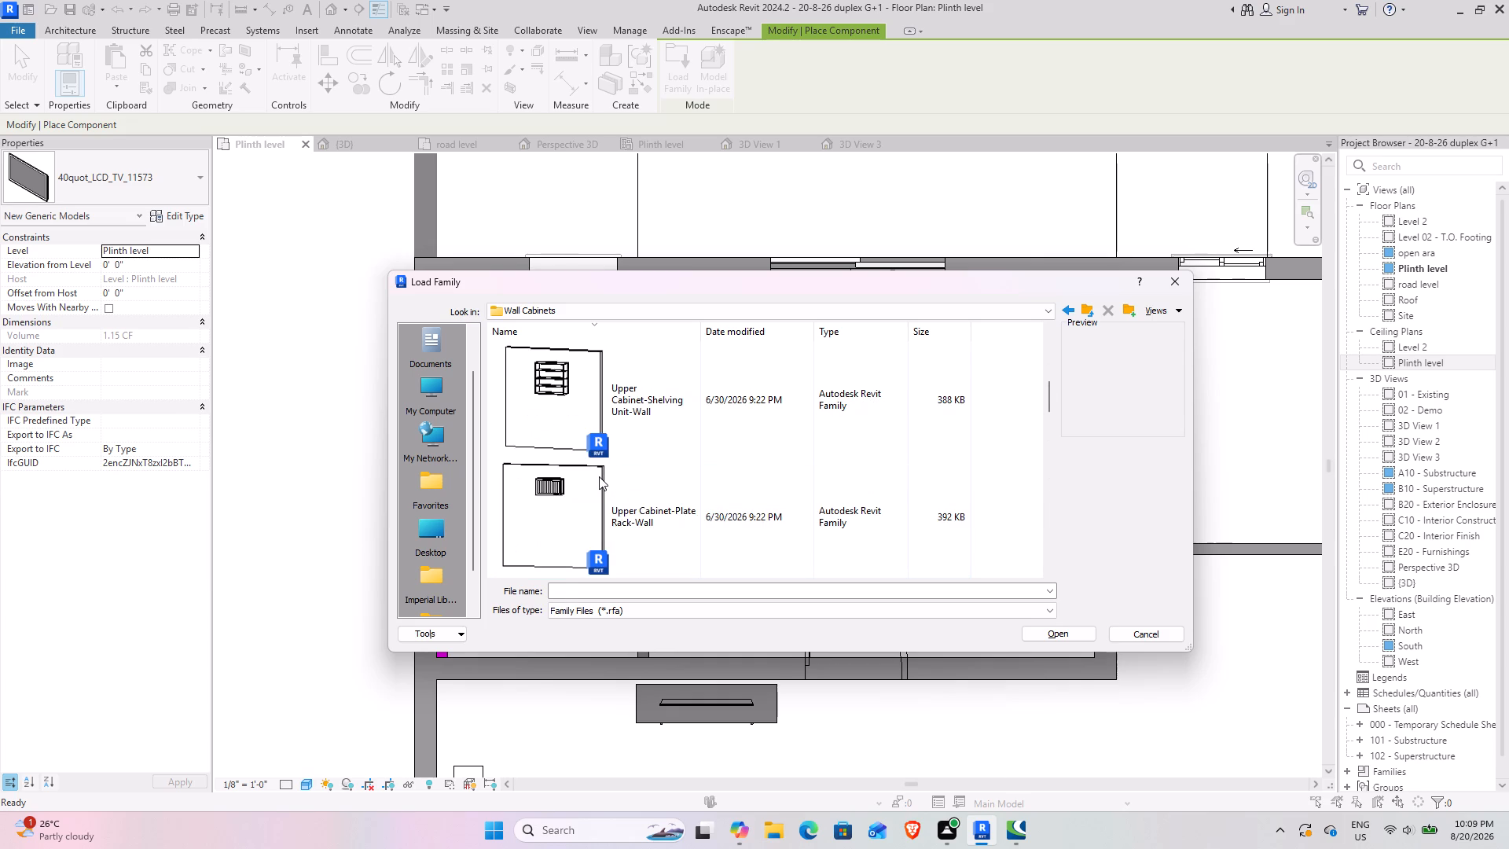
{"action": "scroll", "coordinate": [599, 476], "scroll_direction": "up", "scroll_amount": 11}
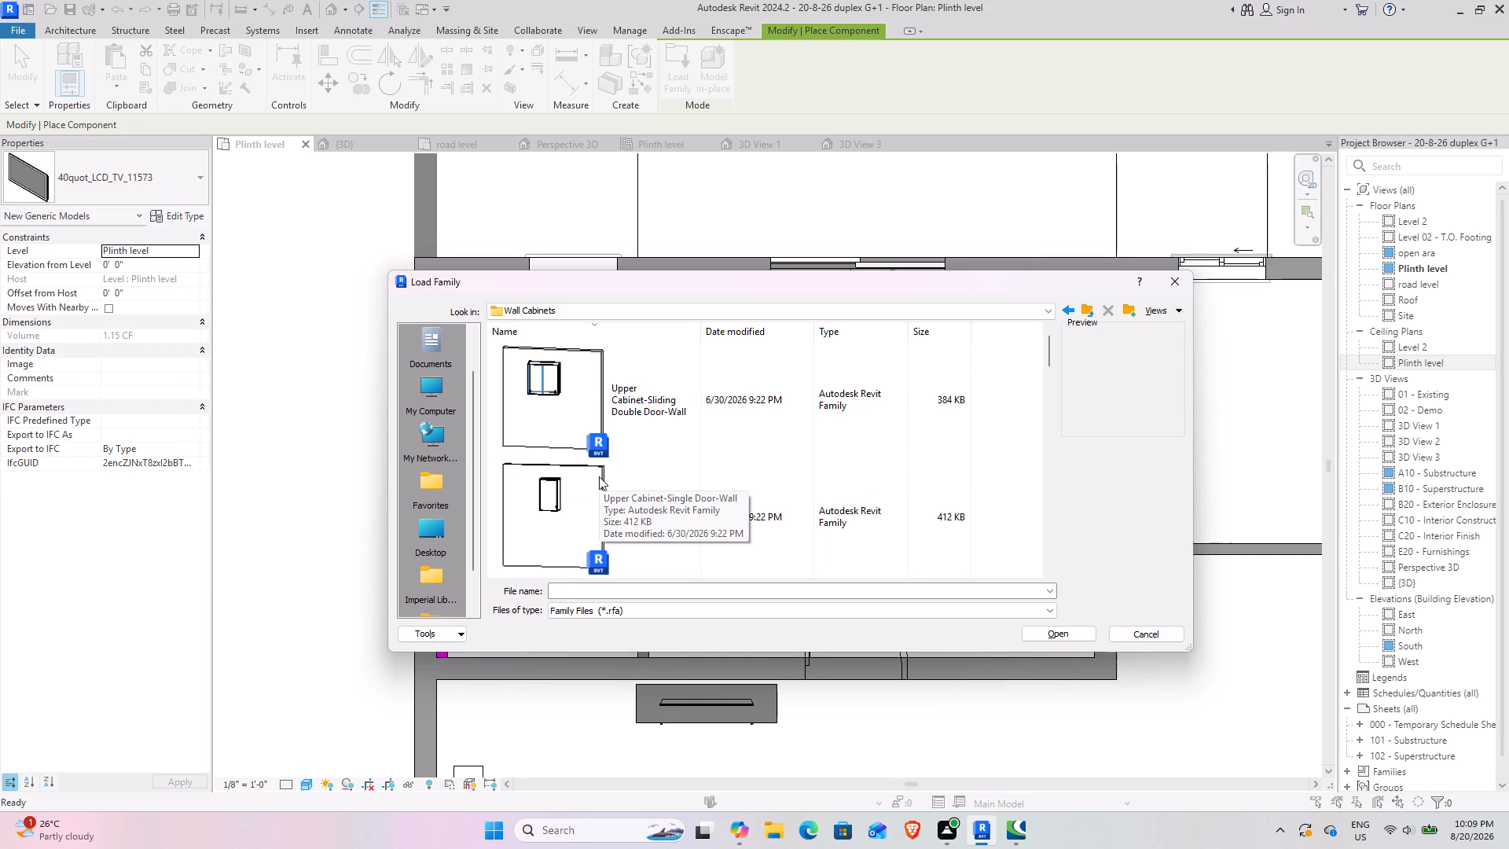
Examine the families in Casework's Tall Cabinets folder with enlarged thumbnails.
{"action": "left_click", "coordinate": [1089, 308]}
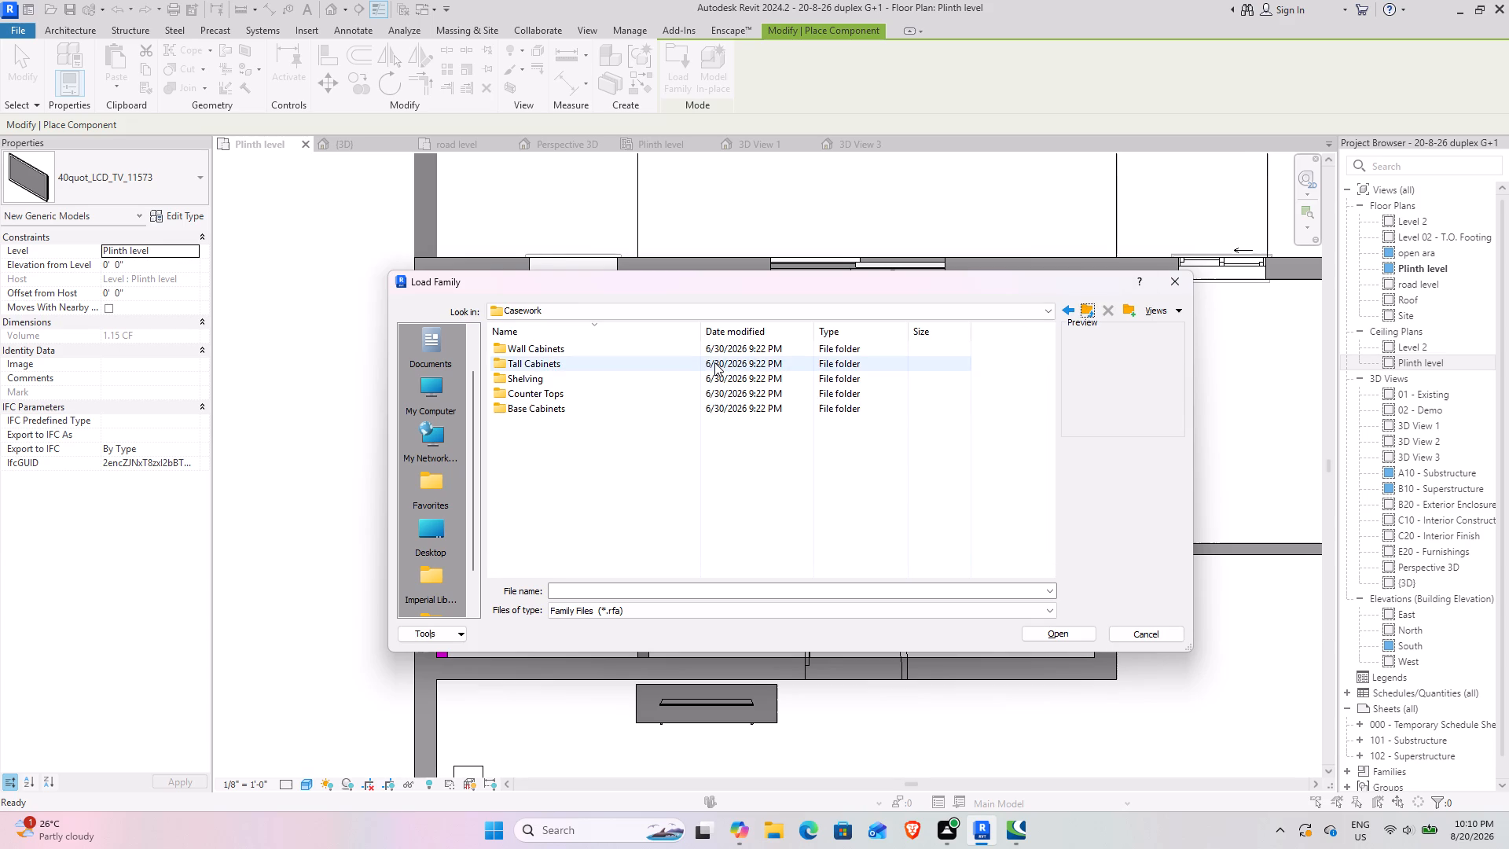
{"action": "double_click", "coordinate": [714, 362]}
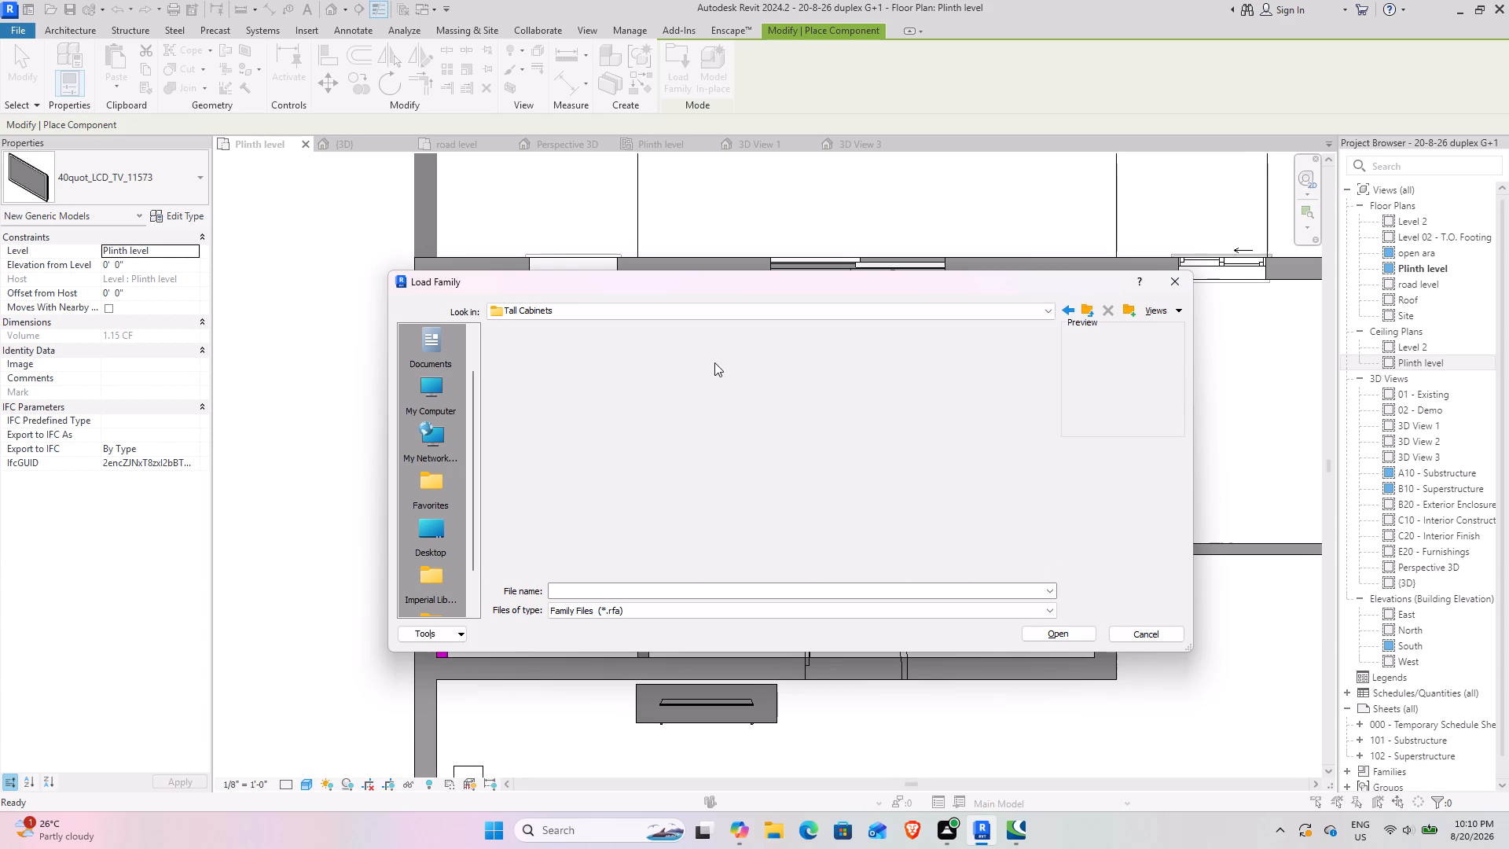
{"action": "scroll", "coordinate": [714, 362], "scroll_direction": "up", "scroll_amount": 3, "text": "ctrl"}
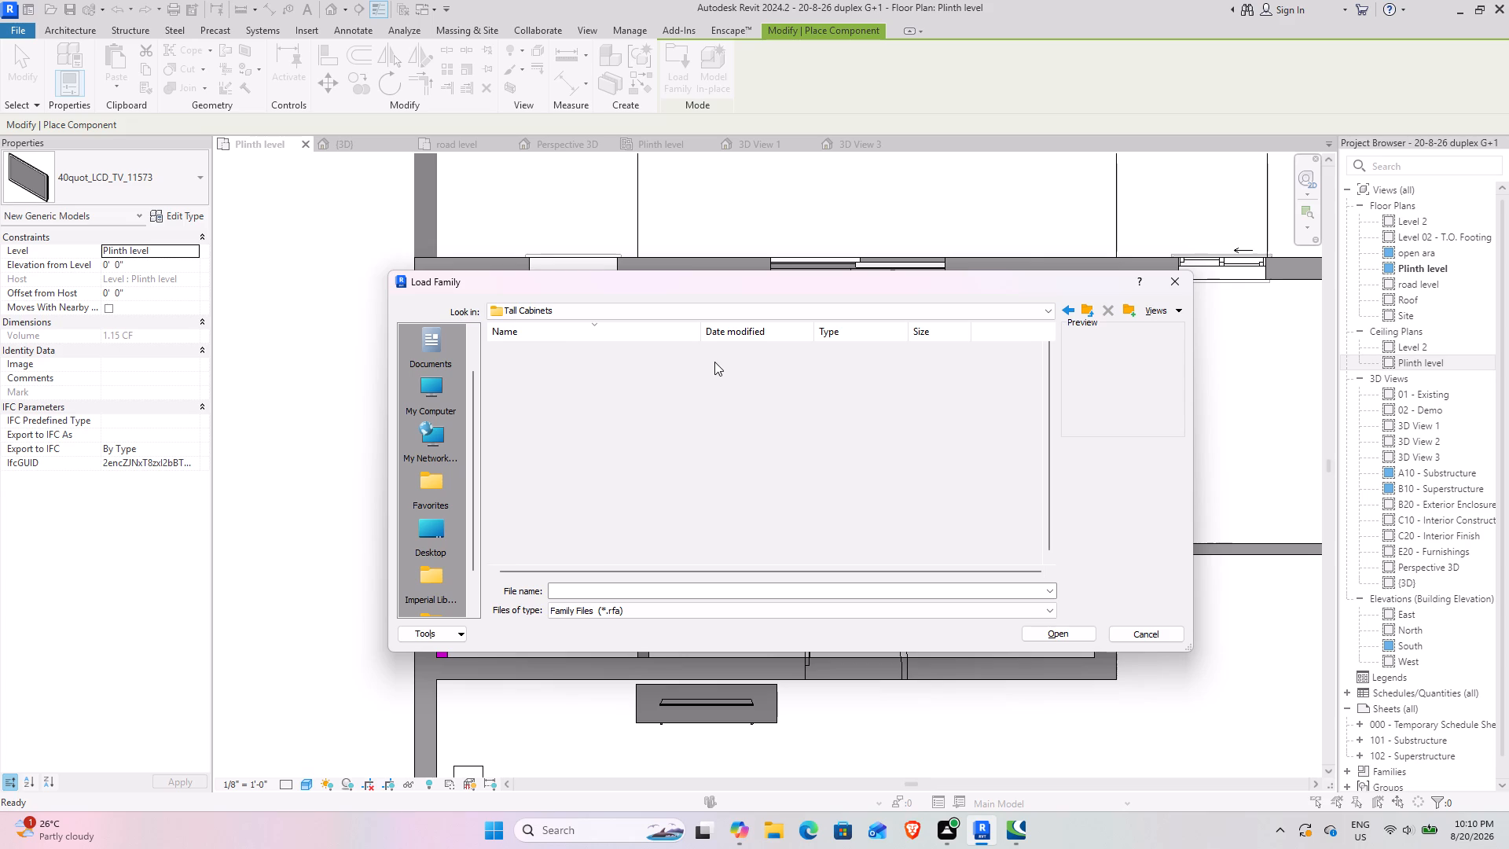
{"action": "scroll", "coordinate": [714, 362], "scroll_direction": "up", "scroll_amount": 15, "text": "ctrl"}
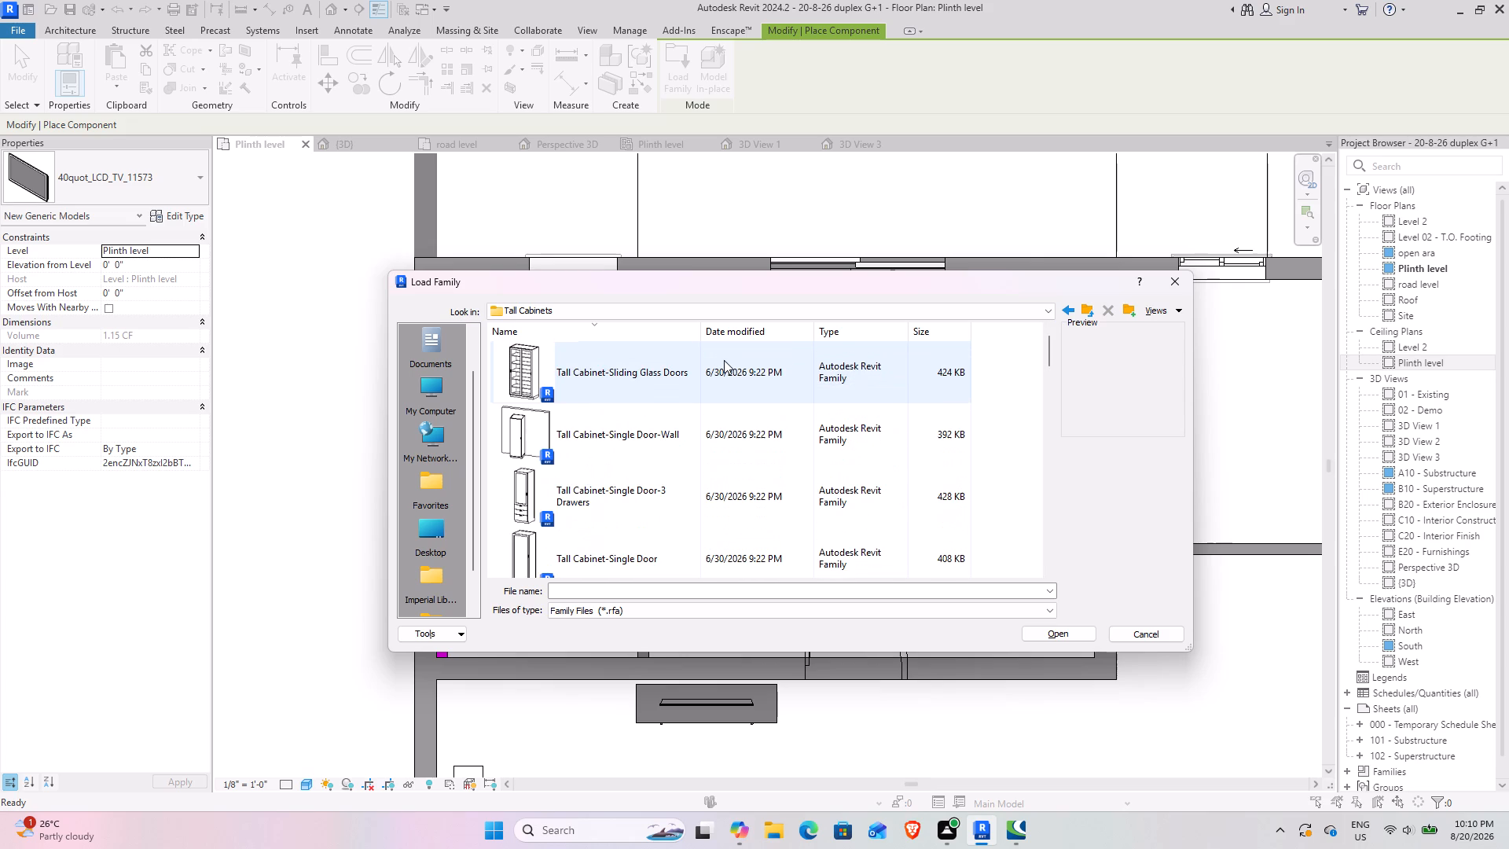
{"action": "scroll", "coordinate": [724, 360], "scroll_direction": "down", "scroll_amount": 7}
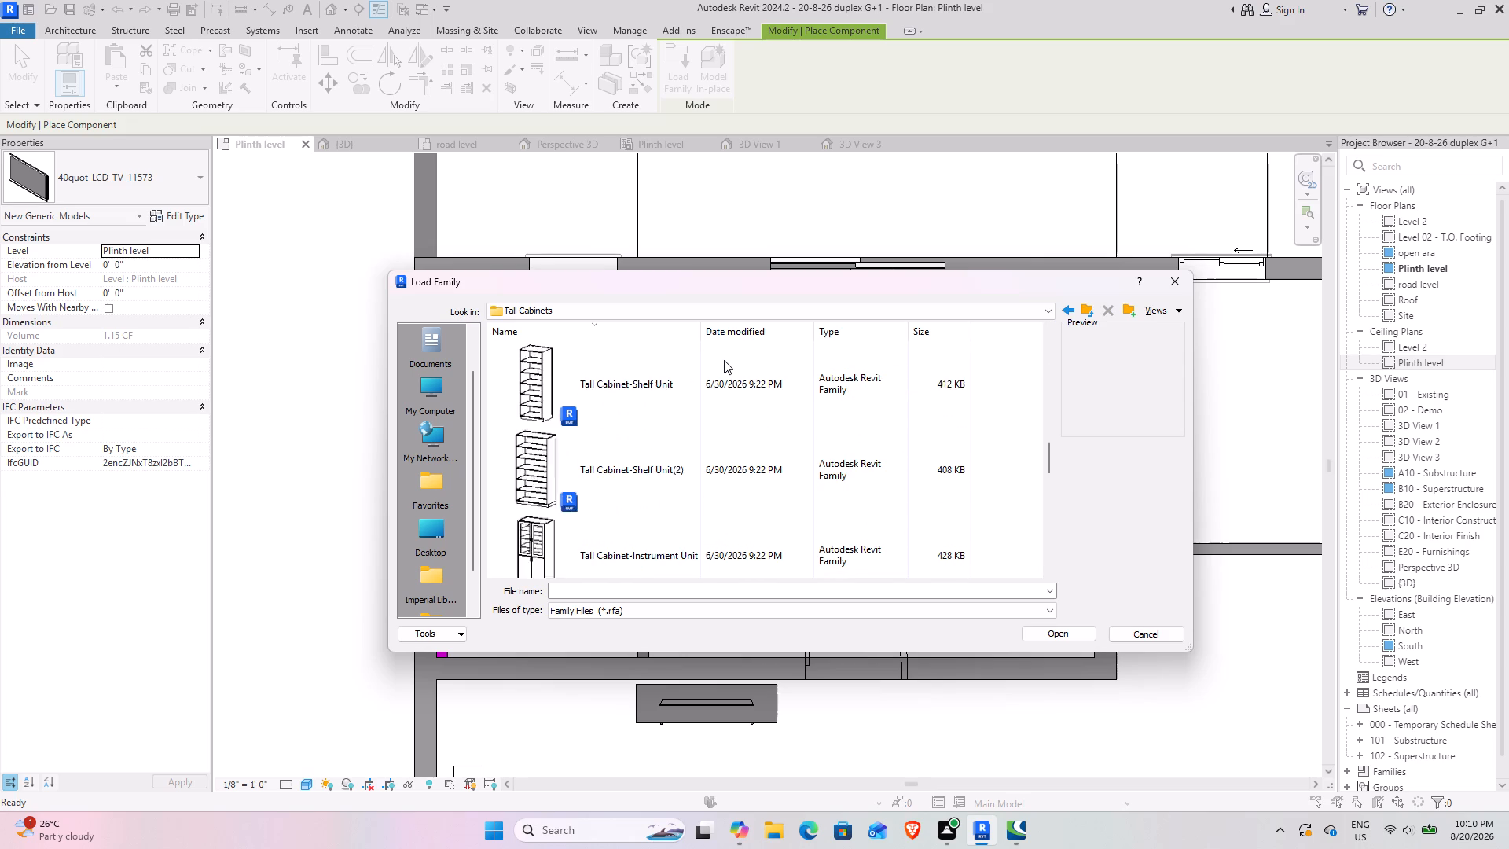
{"action": "scroll", "coordinate": [724, 360], "scroll_direction": "down", "scroll_amount": 9}
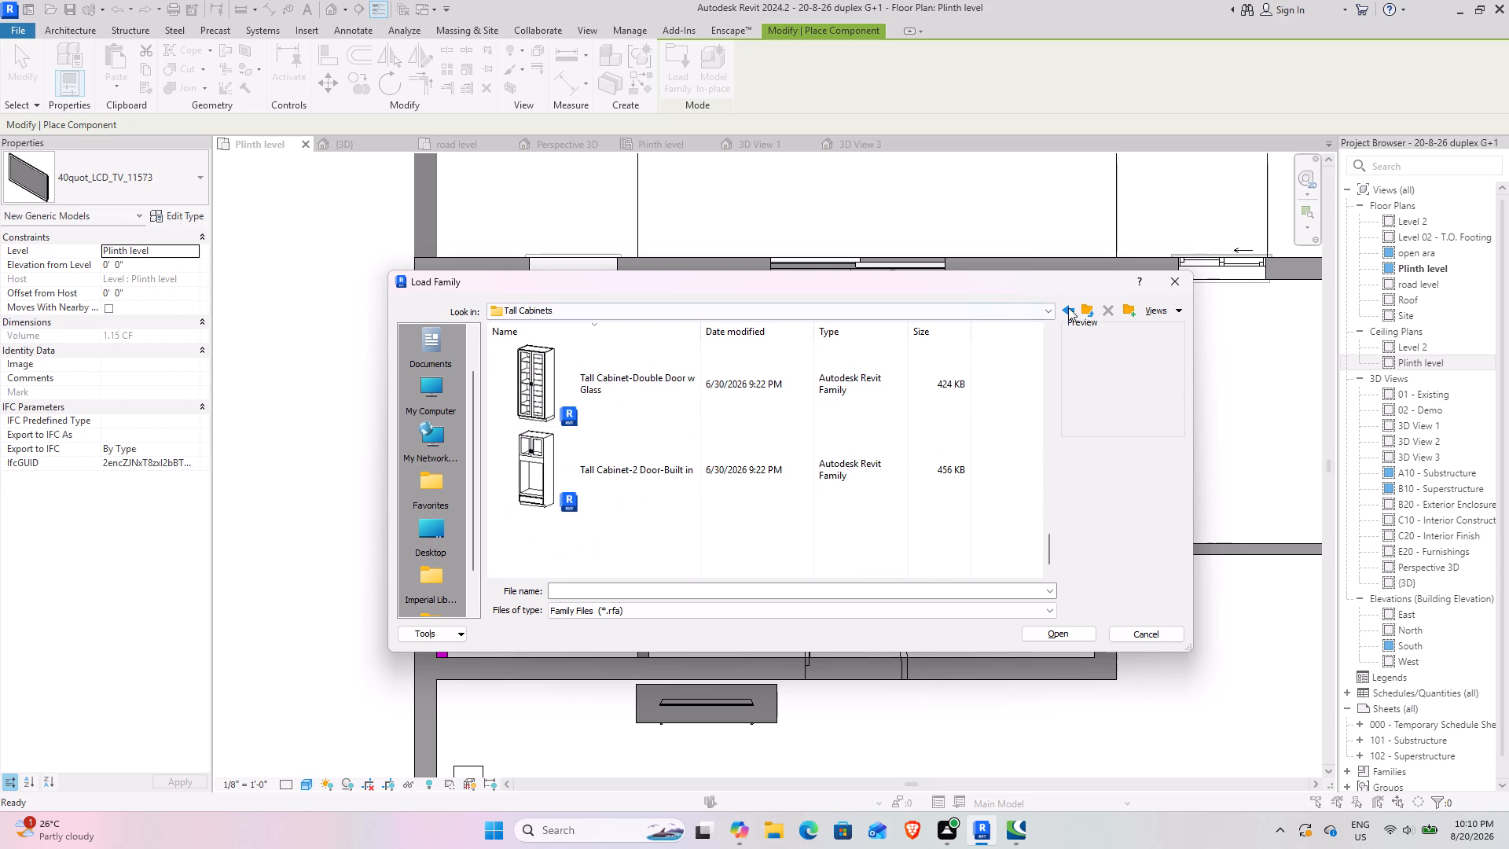
Return to the US library's category list, look through it and check the families in the Entourage folder.
{"action": "left_click", "coordinate": [1089, 307]}
{"action": "left_click", "coordinate": [1089, 307]}
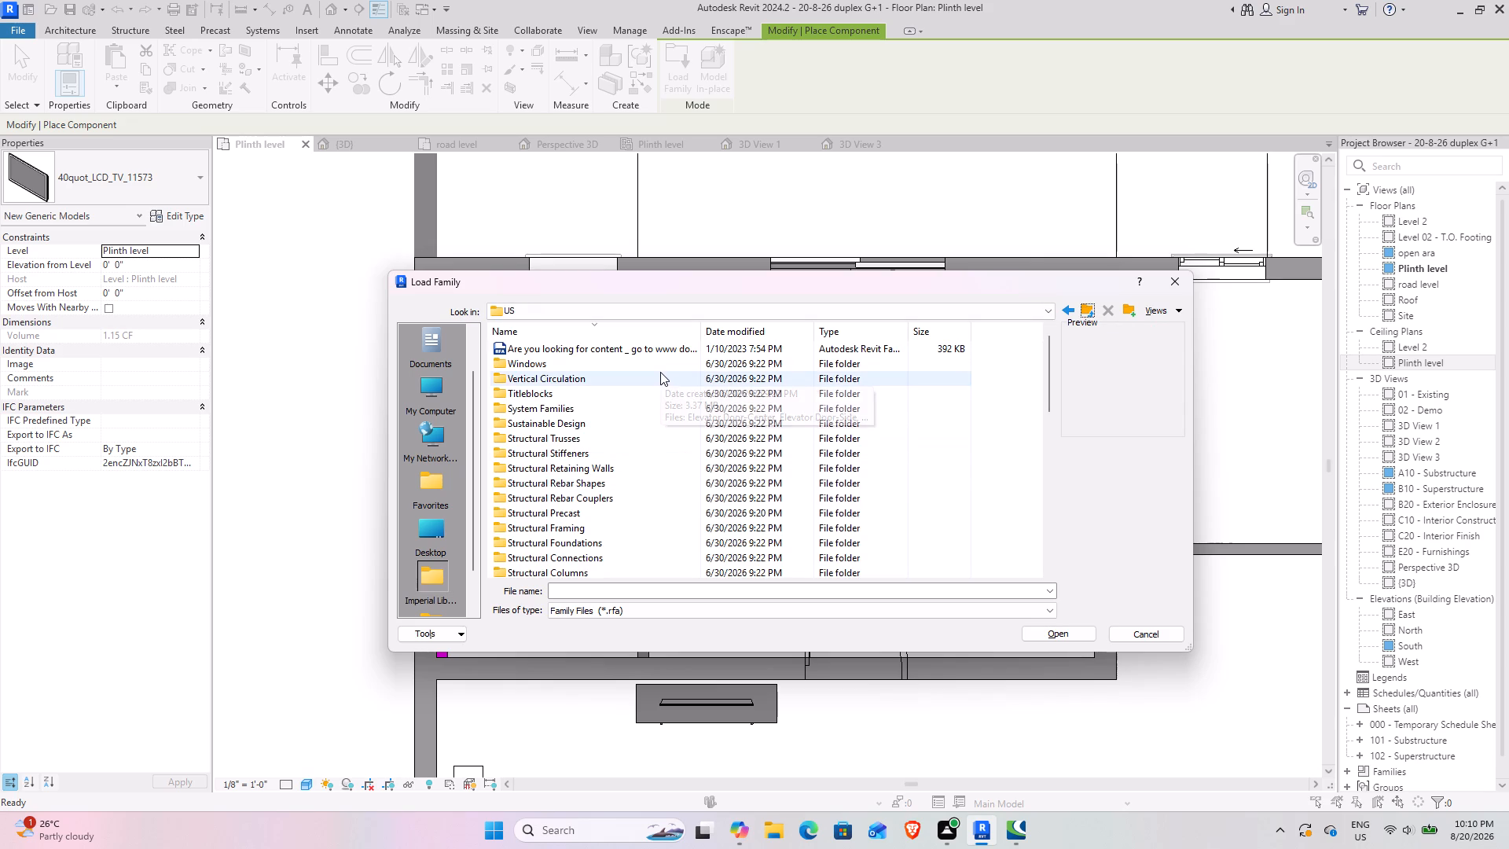
{"action": "scroll", "coordinate": [585, 447], "scroll_direction": "down", "scroll_amount": 1}
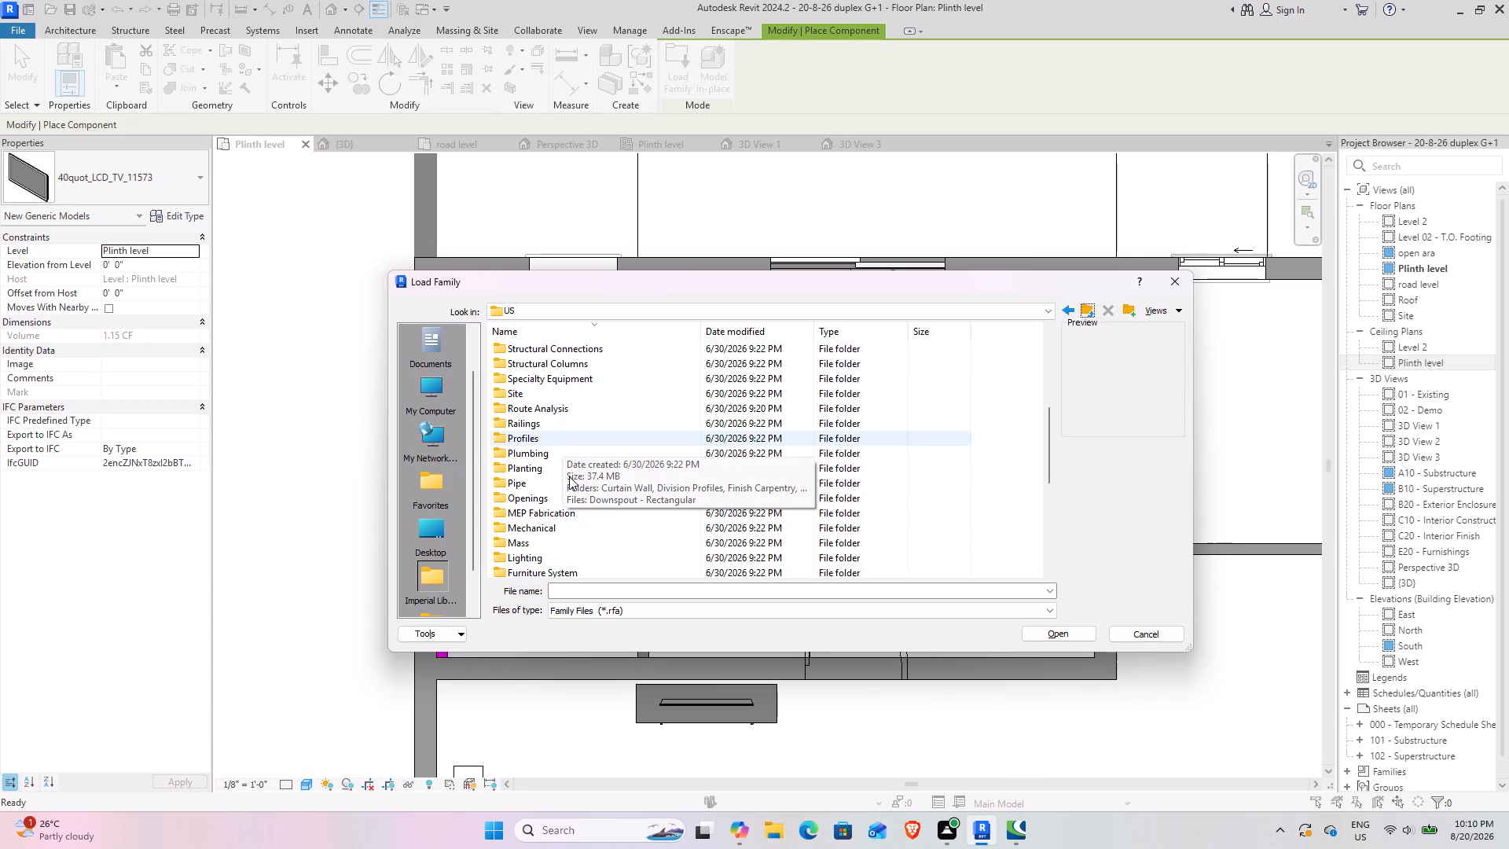
{"action": "scroll", "coordinate": [536, 556], "scroll_direction": "down", "scroll_amount": 2}
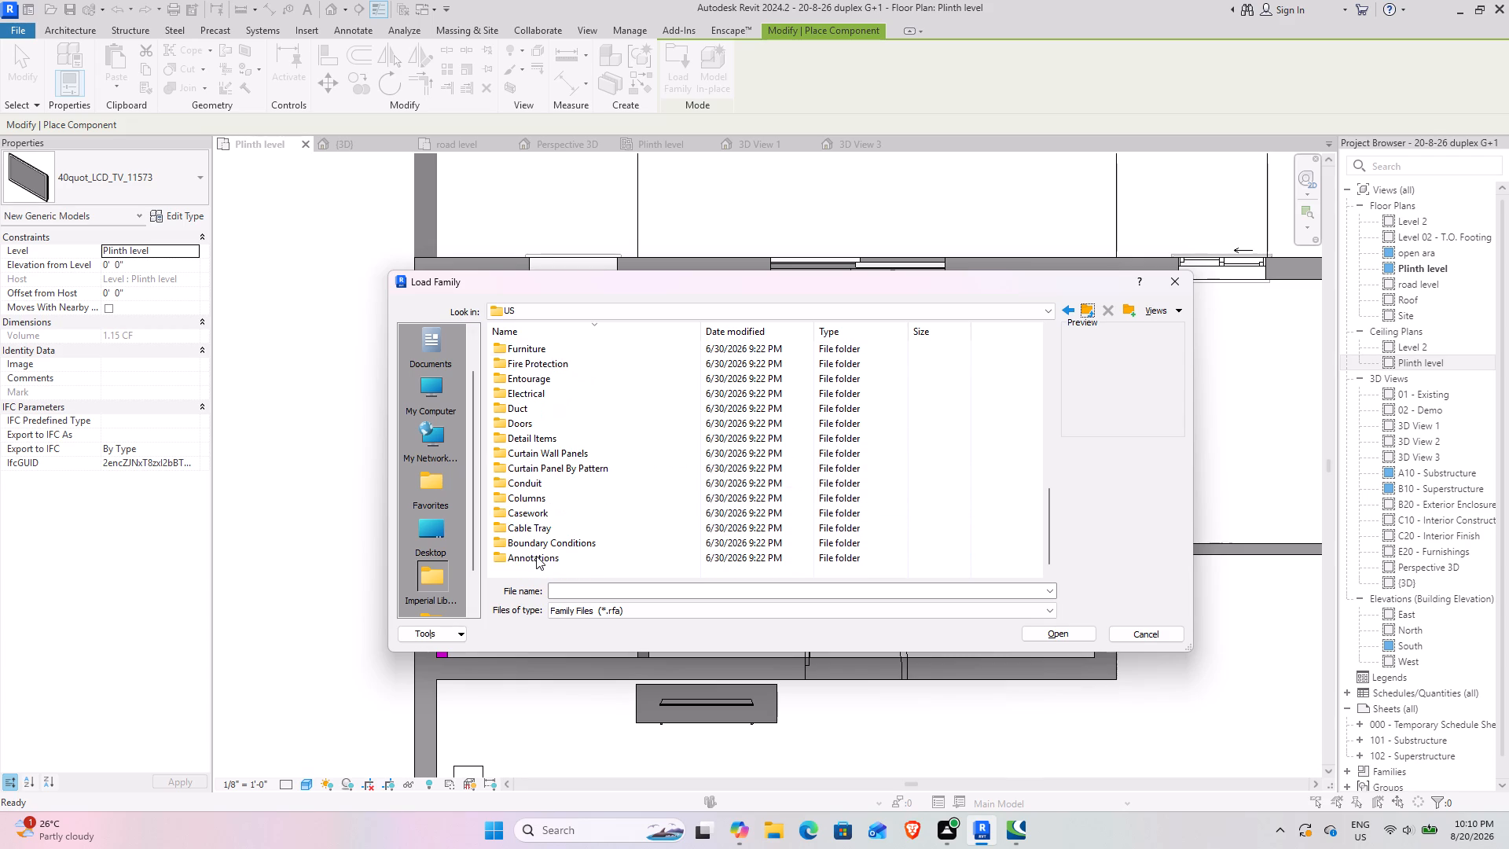
{"action": "scroll", "coordinate": [536, 556], "scroll_direction": "down", "scroll_amount": 1}
{"action": "double_click", "coordinate": [579, 382]}
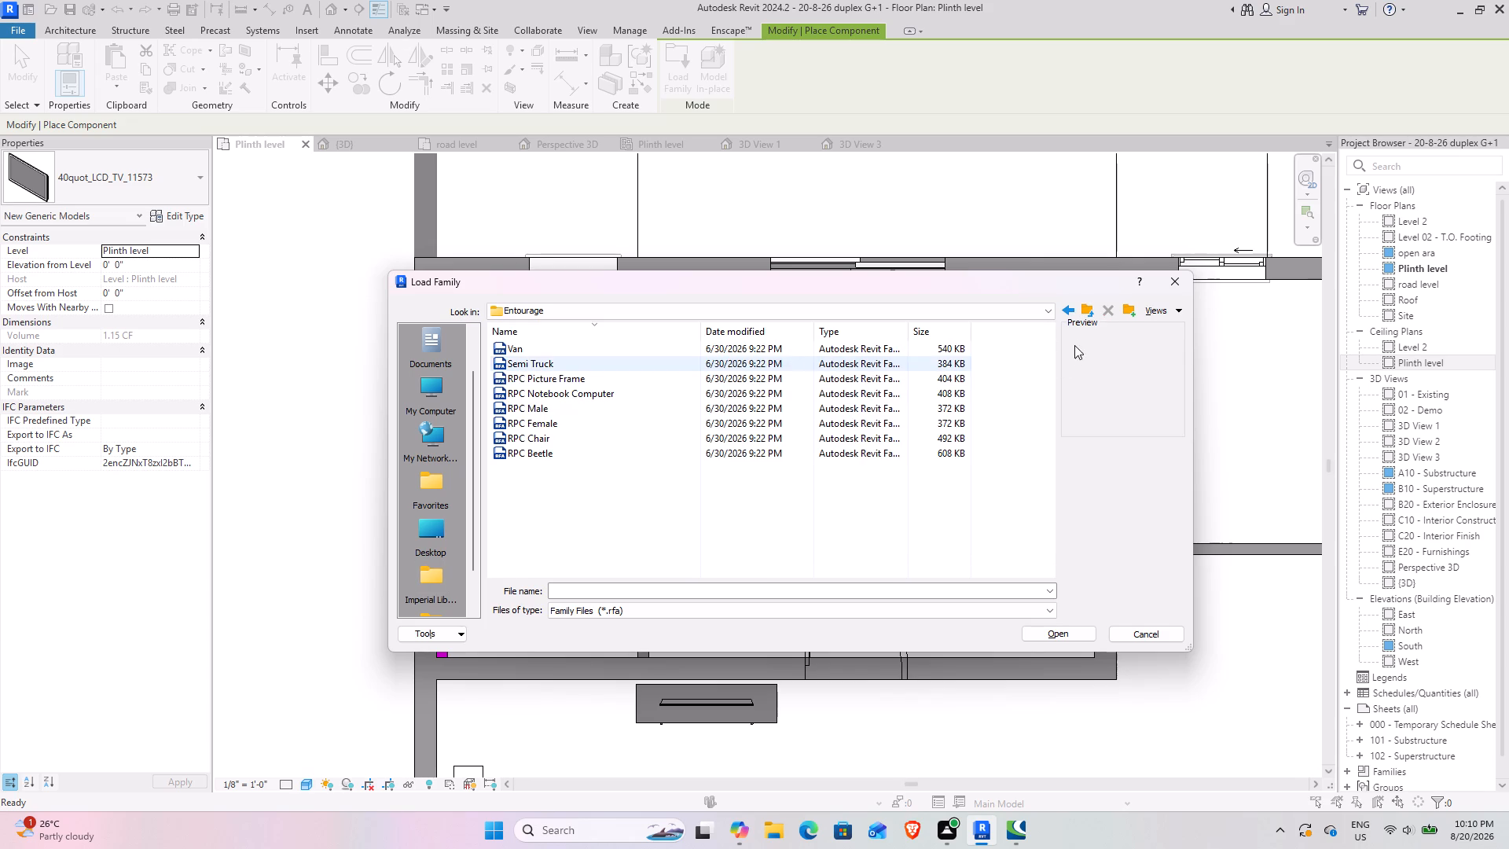
{"action": "left_click", "coordinate": [1081, 313]}
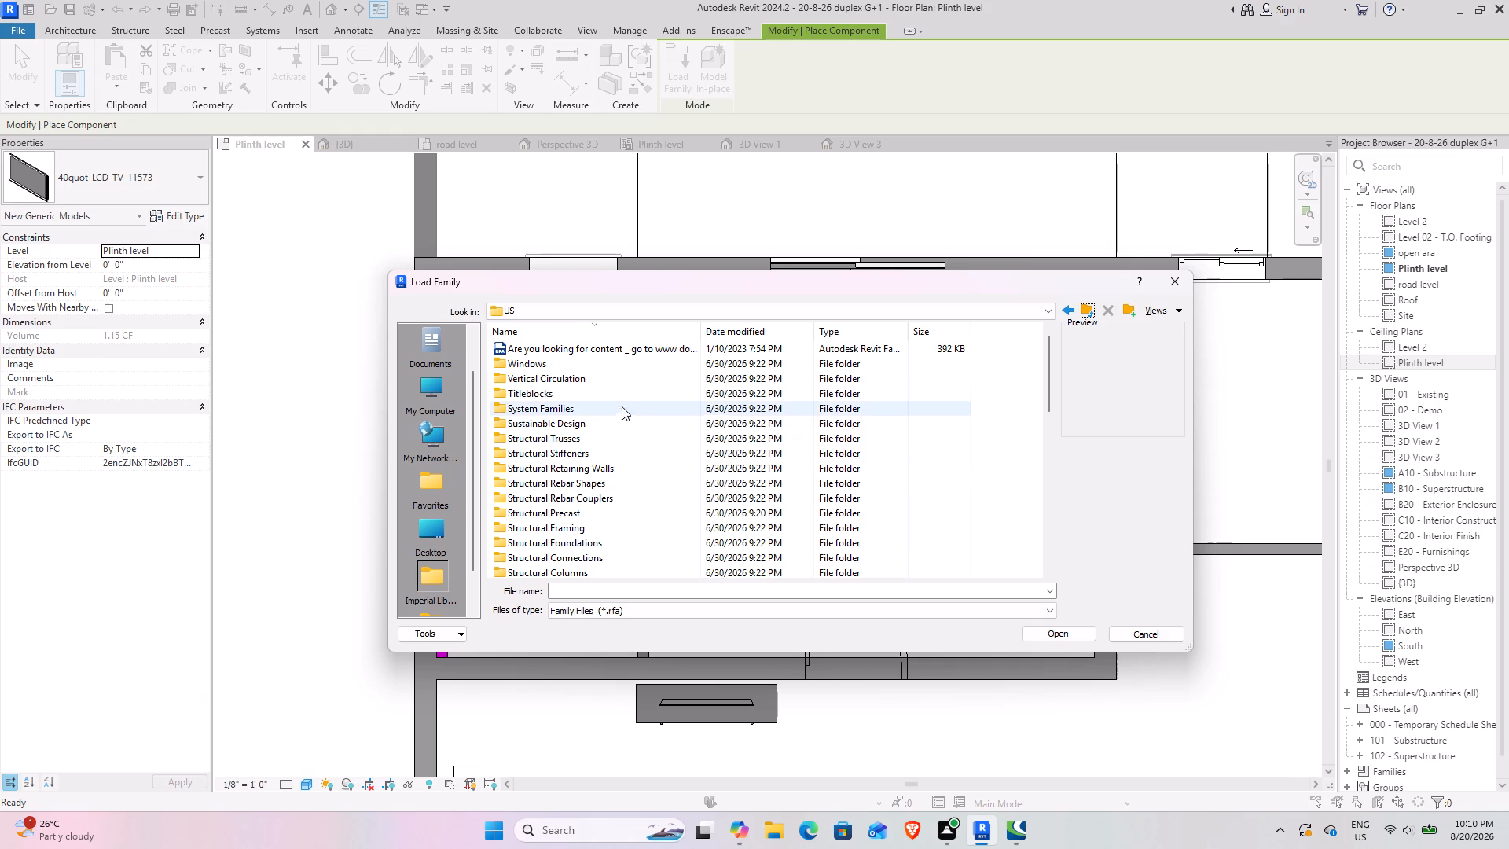
Examine the families in the Store Fixtures folder of Specialty Equipment with enlarged thumbnails.
{"action": "left_click_drag", "start_coordinate": [1048, 373], "coordinate": [1047, 391]}
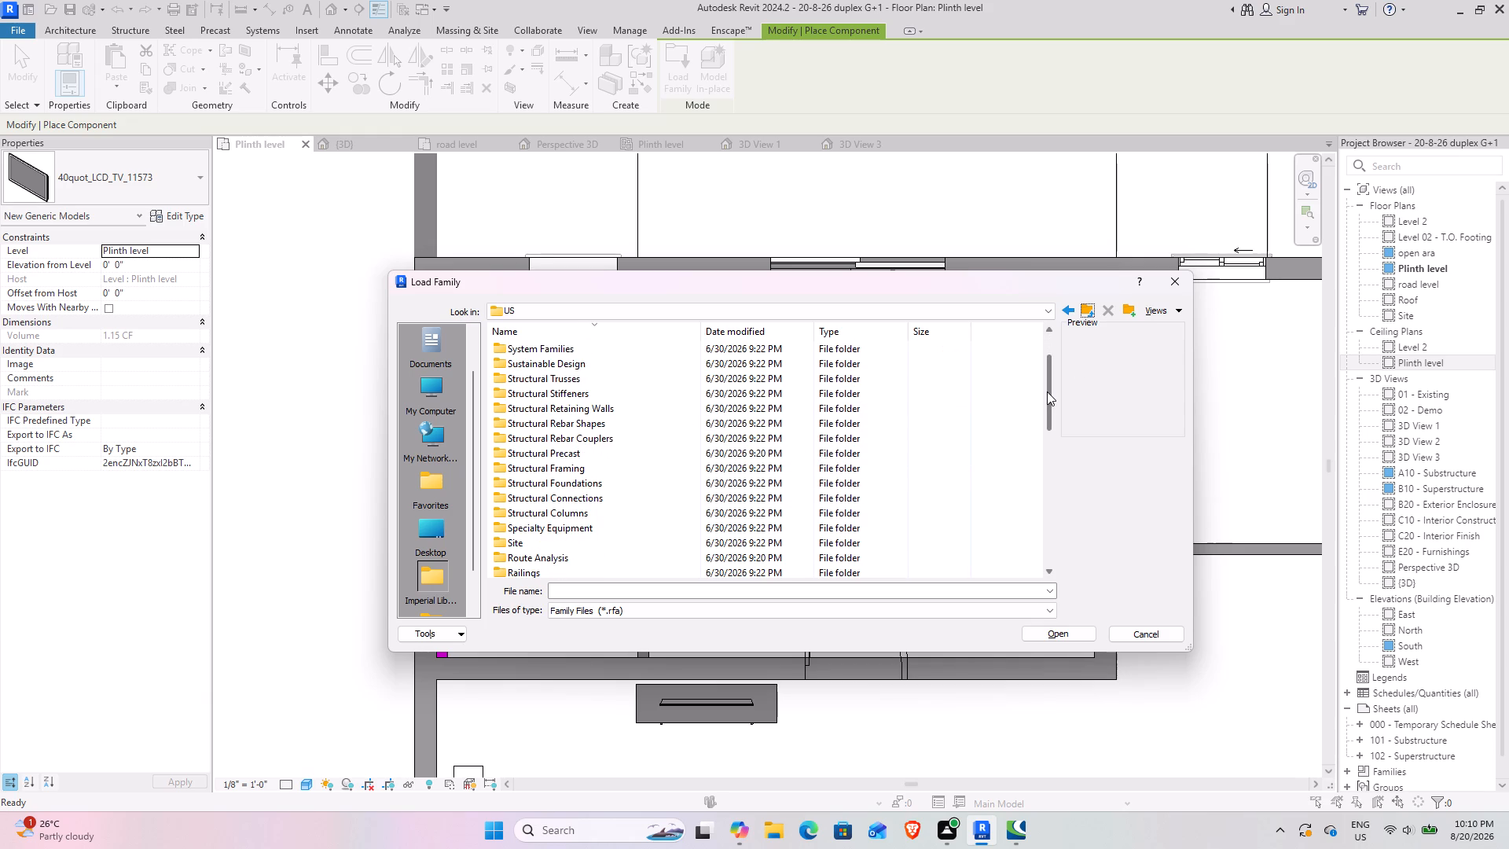
{"action": "left_click_drag", "start_coordinate": [1047, 391], "coordinate": [1047, 412]}
{"action": "double_click", "coordinate": [603, 472]}
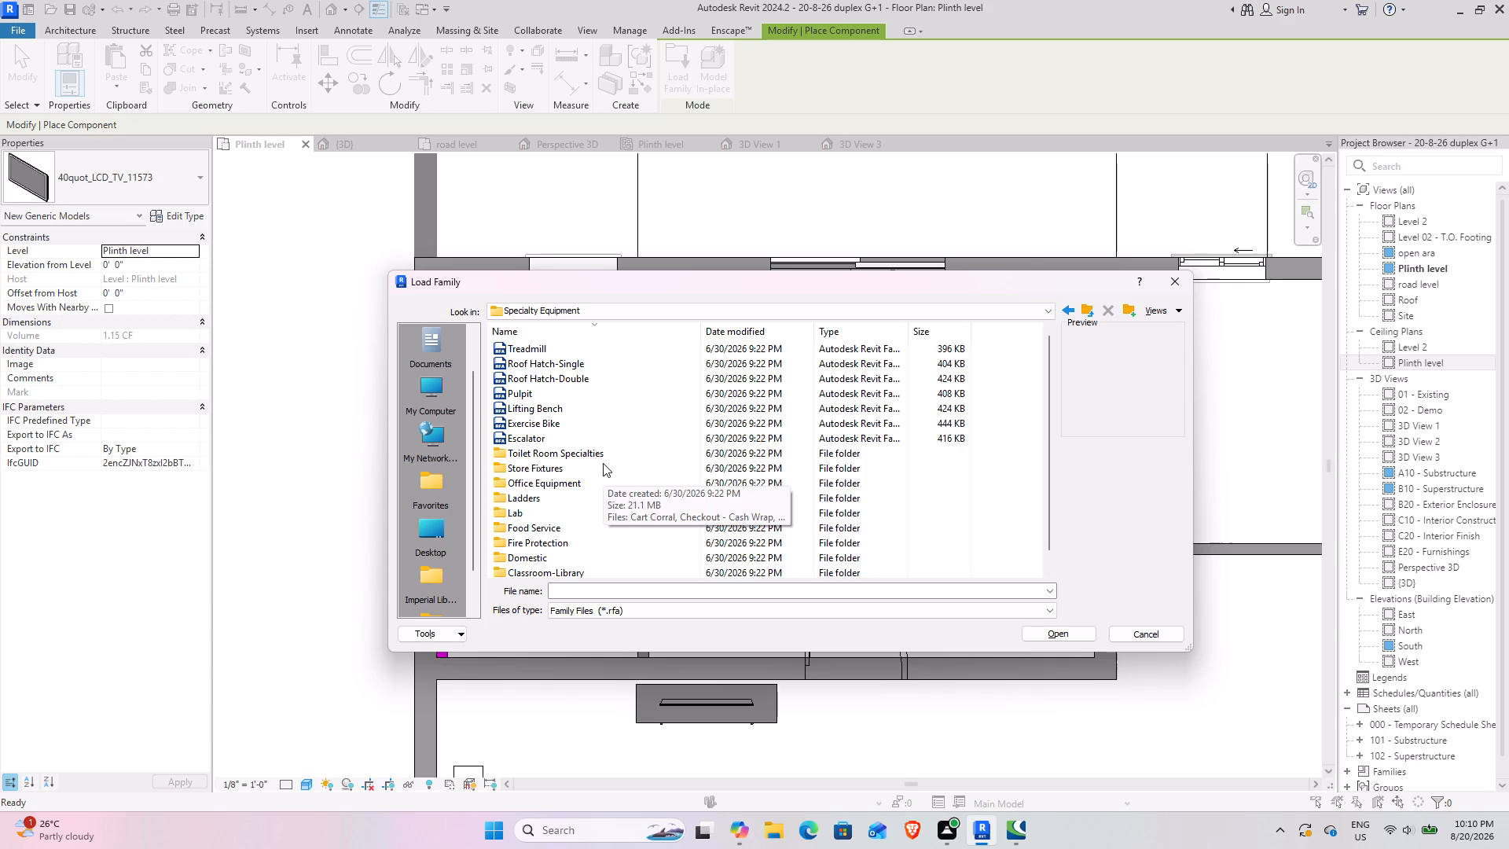
{"action": "scroll", "coordinate": [558, 491], "scroll_direction": "down", "scroll_amount": 1}
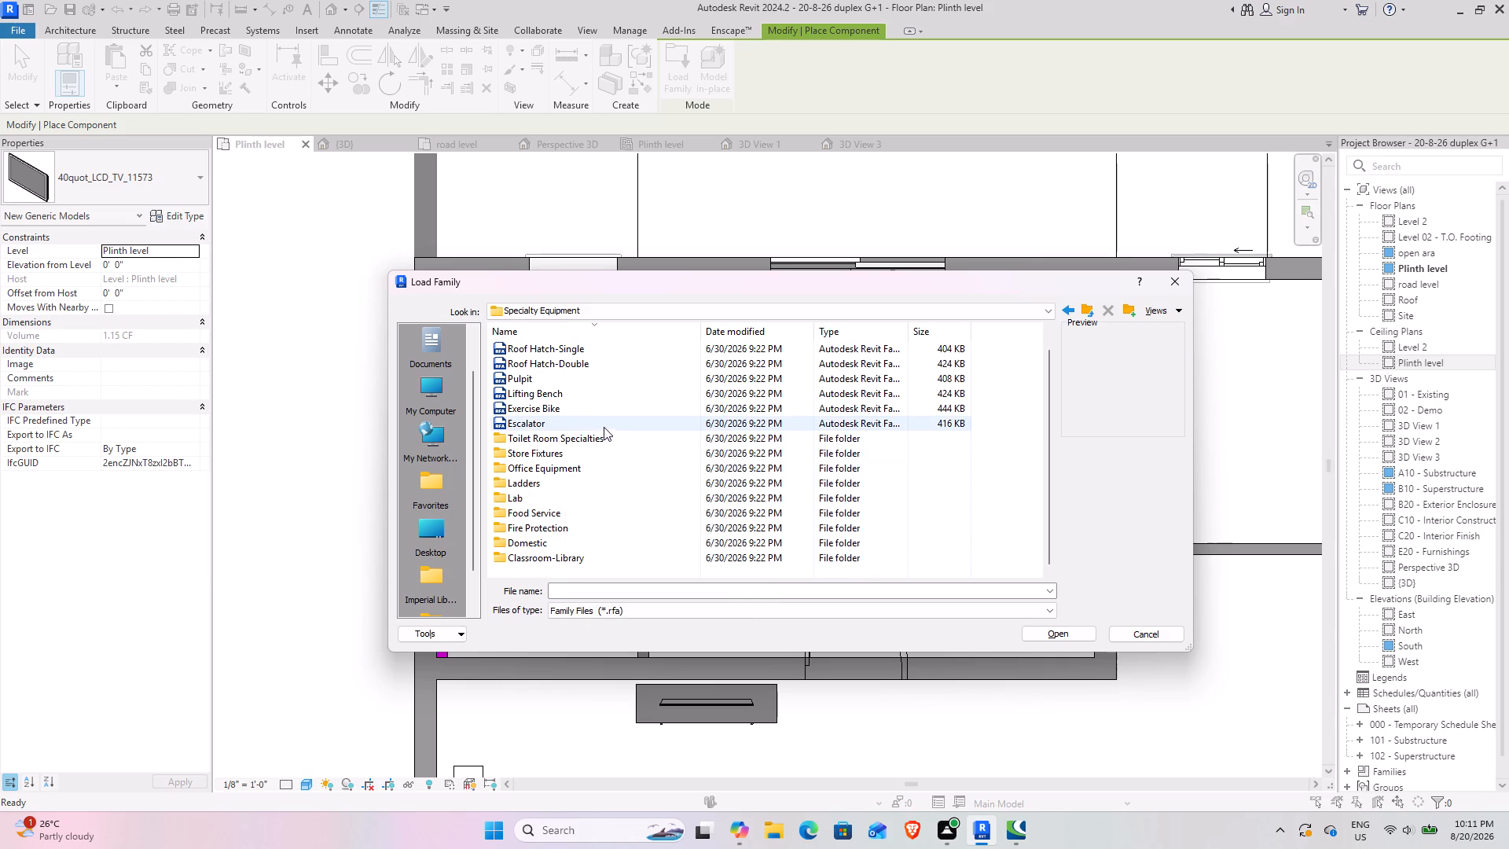
{"action": "double_click", "coordinate": [548, 451]}
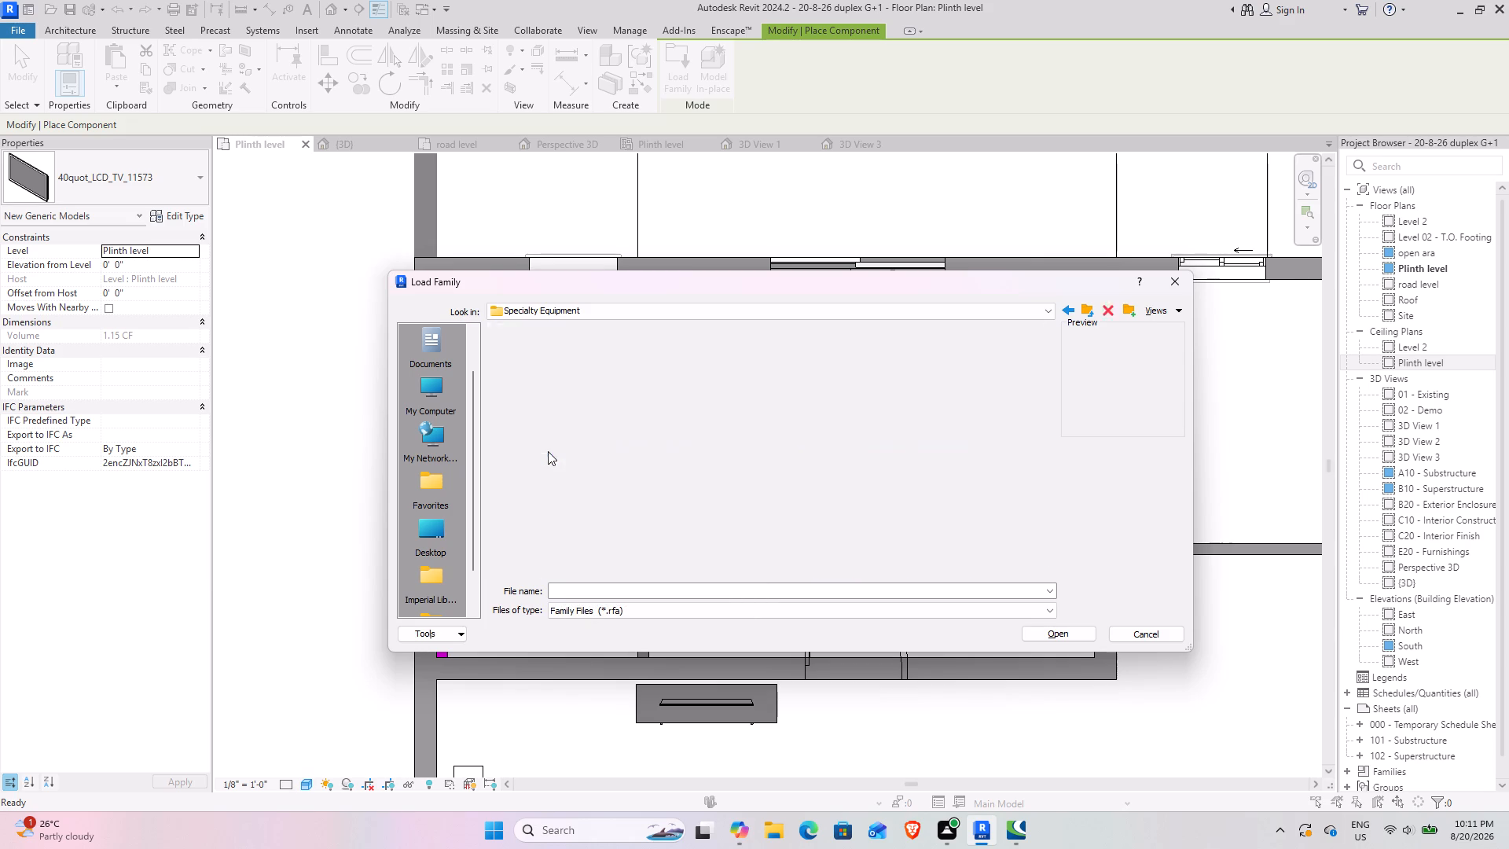
{"action": "scroll", "coordinate": [548, 449], "scroll_direction": "up", "scroll_amount": 15, "text": "ctrl"}
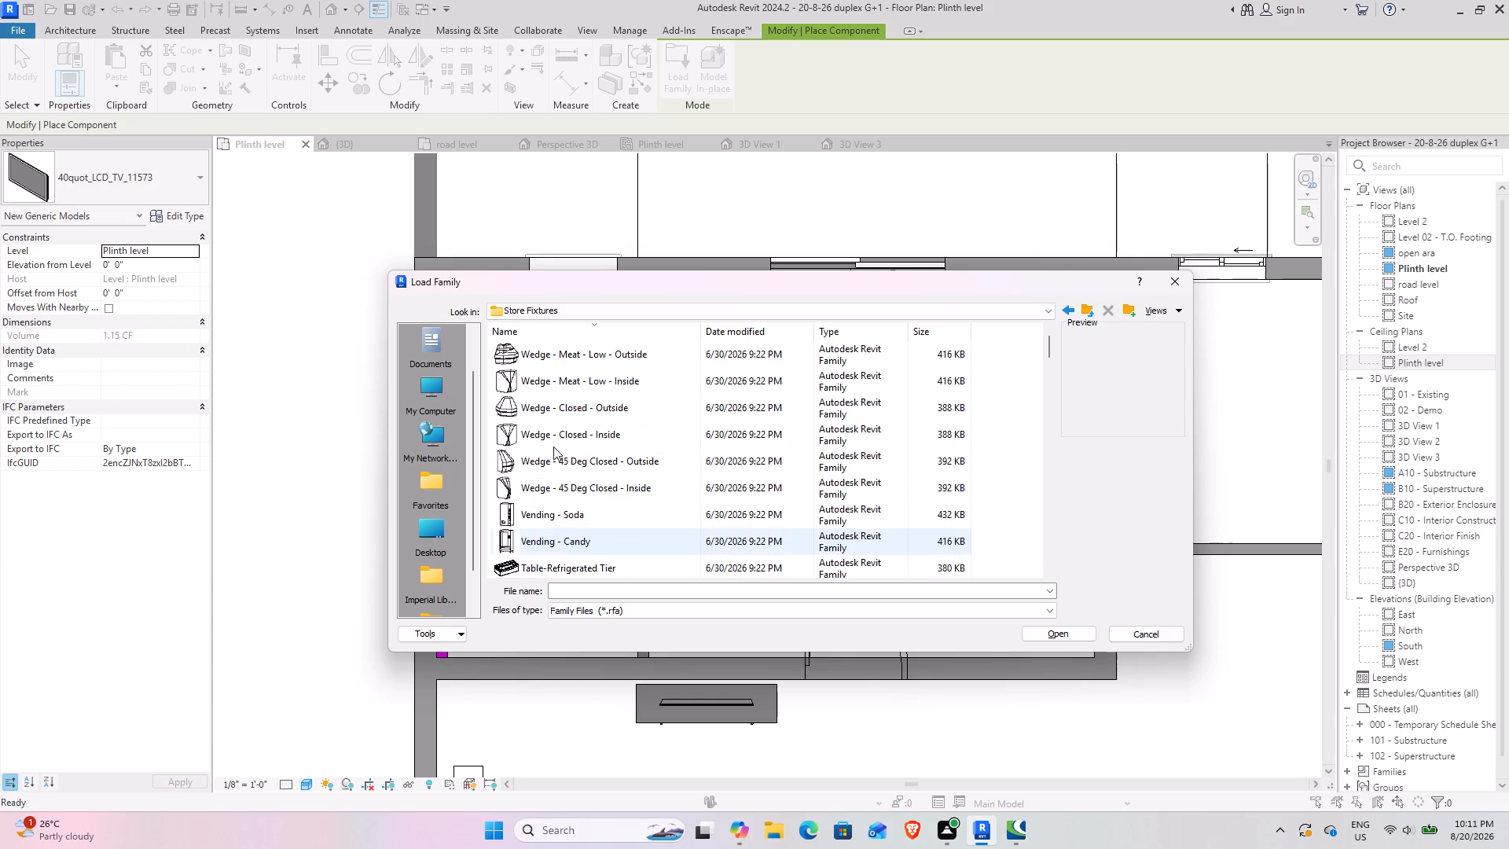
{"action": "scroll", "coordinate": [553, 447], "scroll_direction": "down", "scroll_amount": 8}
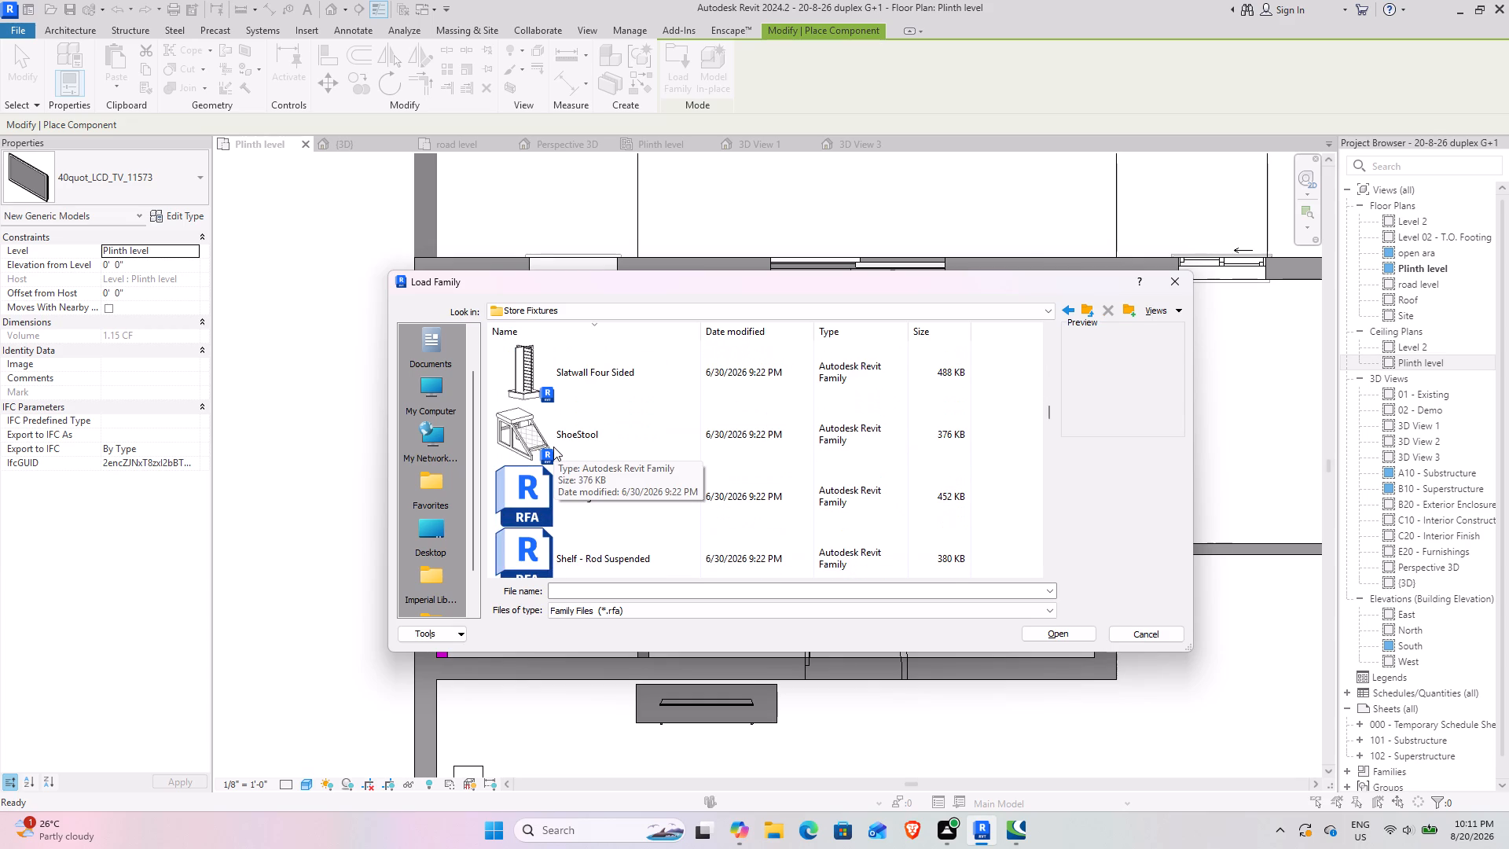
{"action": "scroll", "coordinate": [553, 447], "scroll_direction": "down", "scroll_amount": 3}
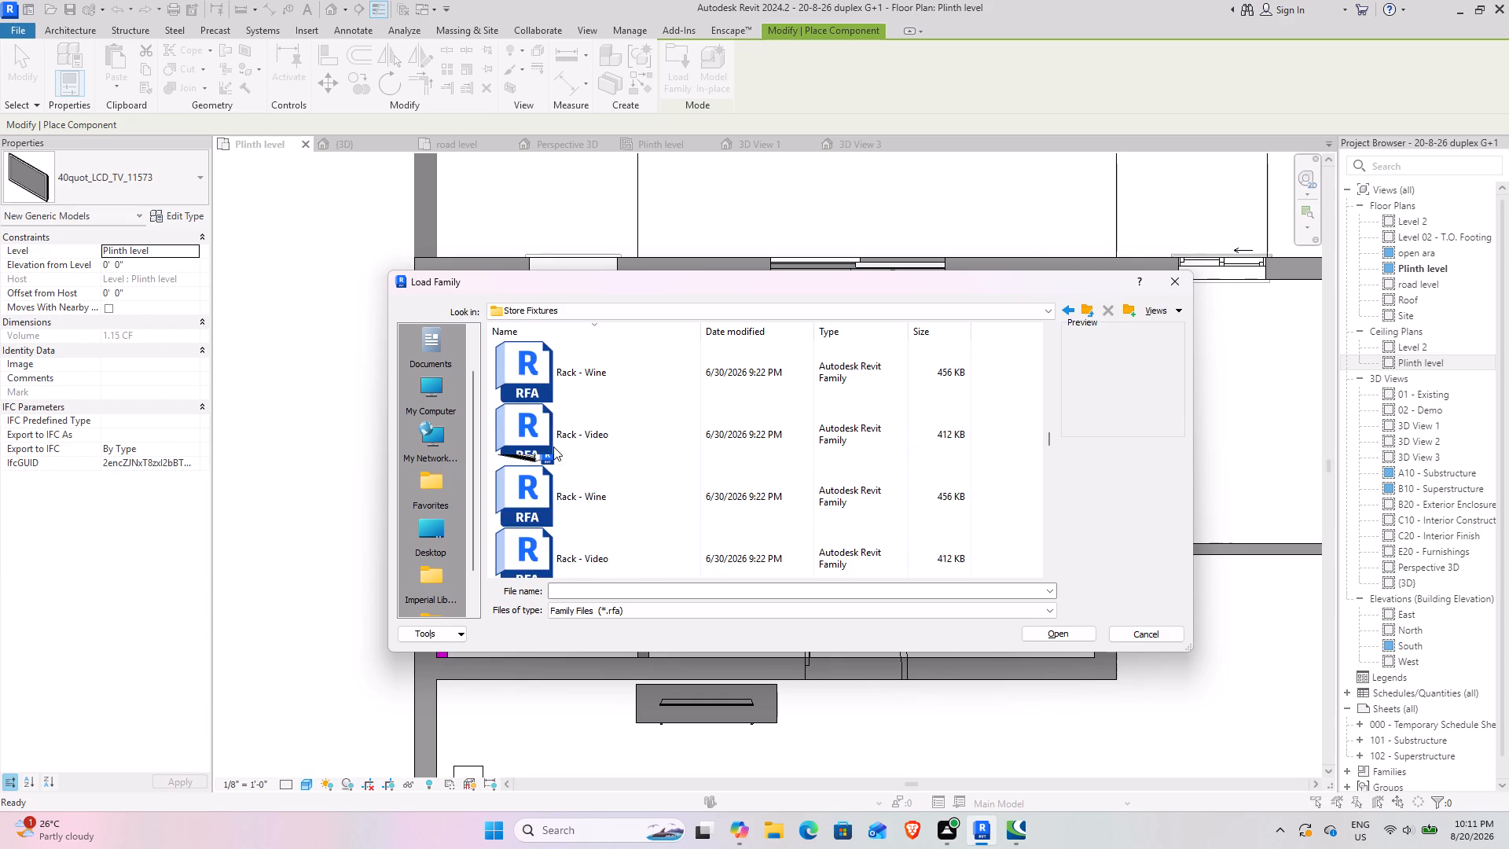
{"action": "scroll", "coordinate": [553, 447], "scroll_direction": "down", "scroll_amount": 4}
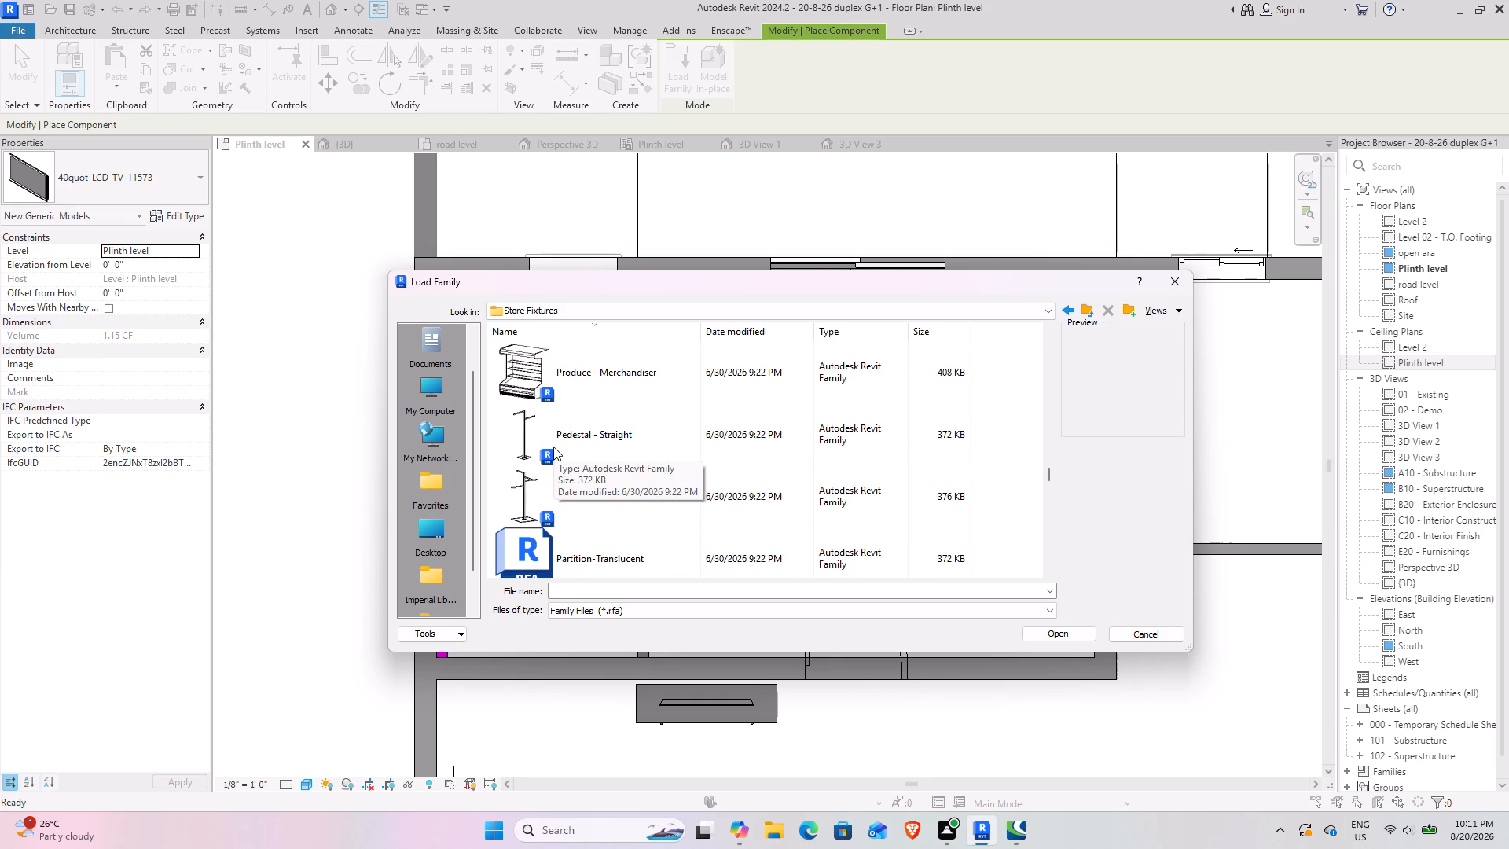
{"action": "scroll", "coordinate": [553, 447], "scroll_direction": "down", "scroll_amount": 14}
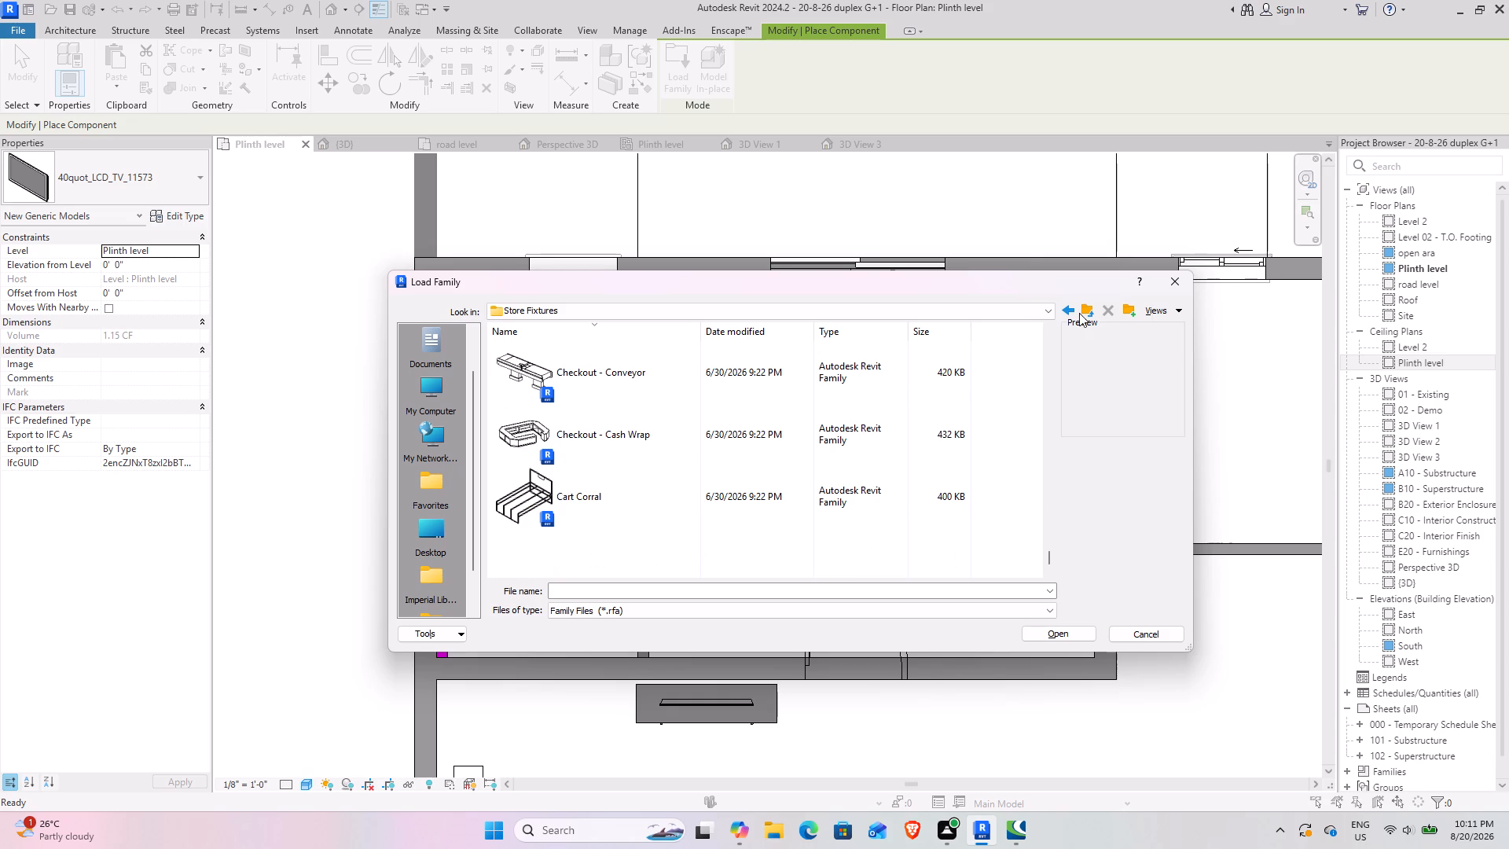
{"action": "left_click", "coordinate": [1079, 313]}
{"action": "left_click", "coordinate": [1081, 311]}
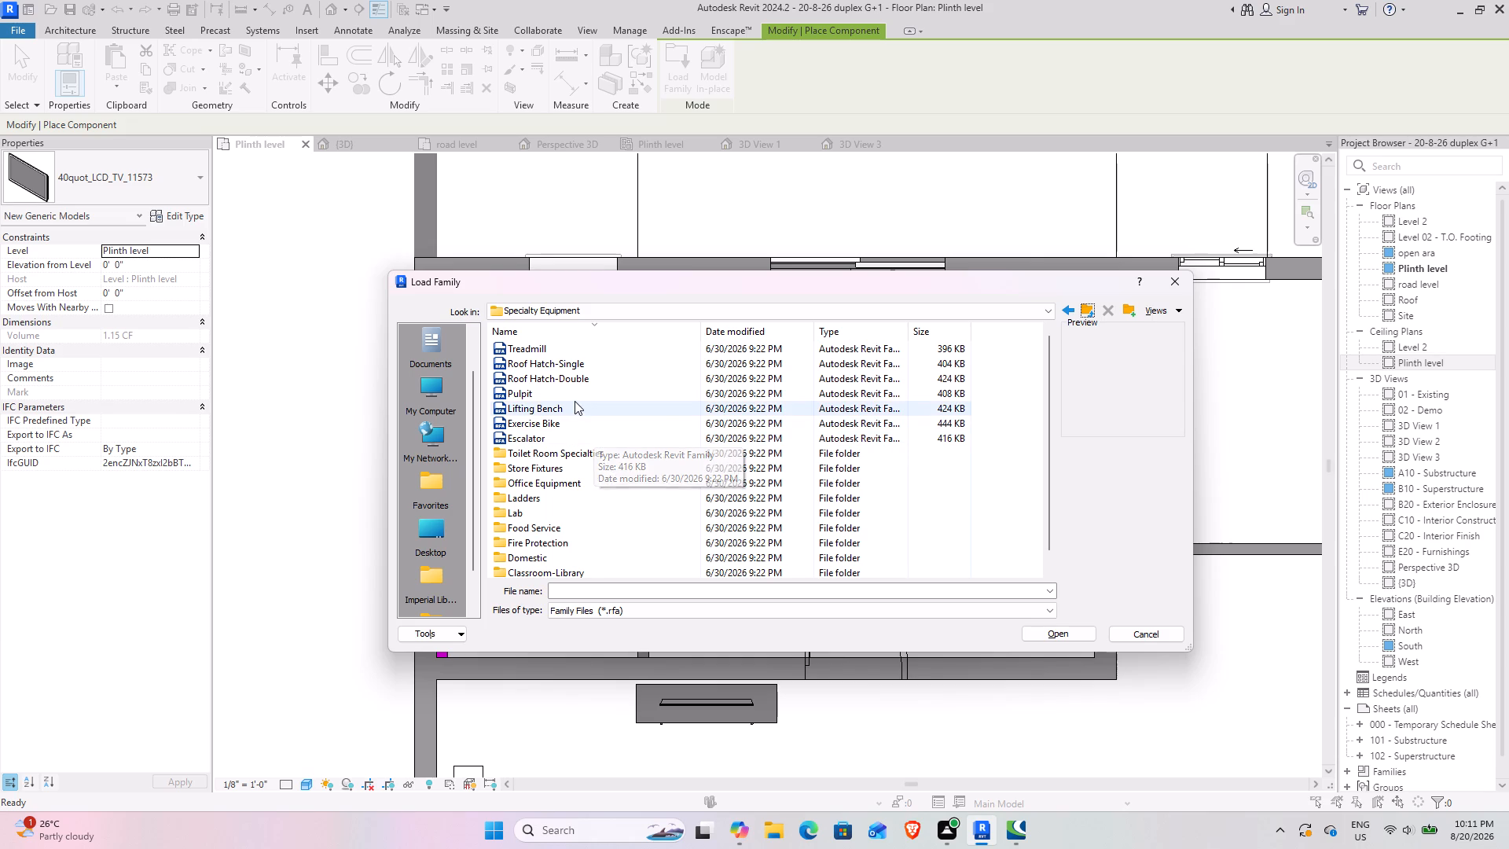
Check Specialty Equipment's Office Equipment families and examine its Classroom-Library families with enlarged thumbnails.
{"action": "scroll", "coordinate": [562, 474], "scroll_direction": "down", "scroll_amount": 1}
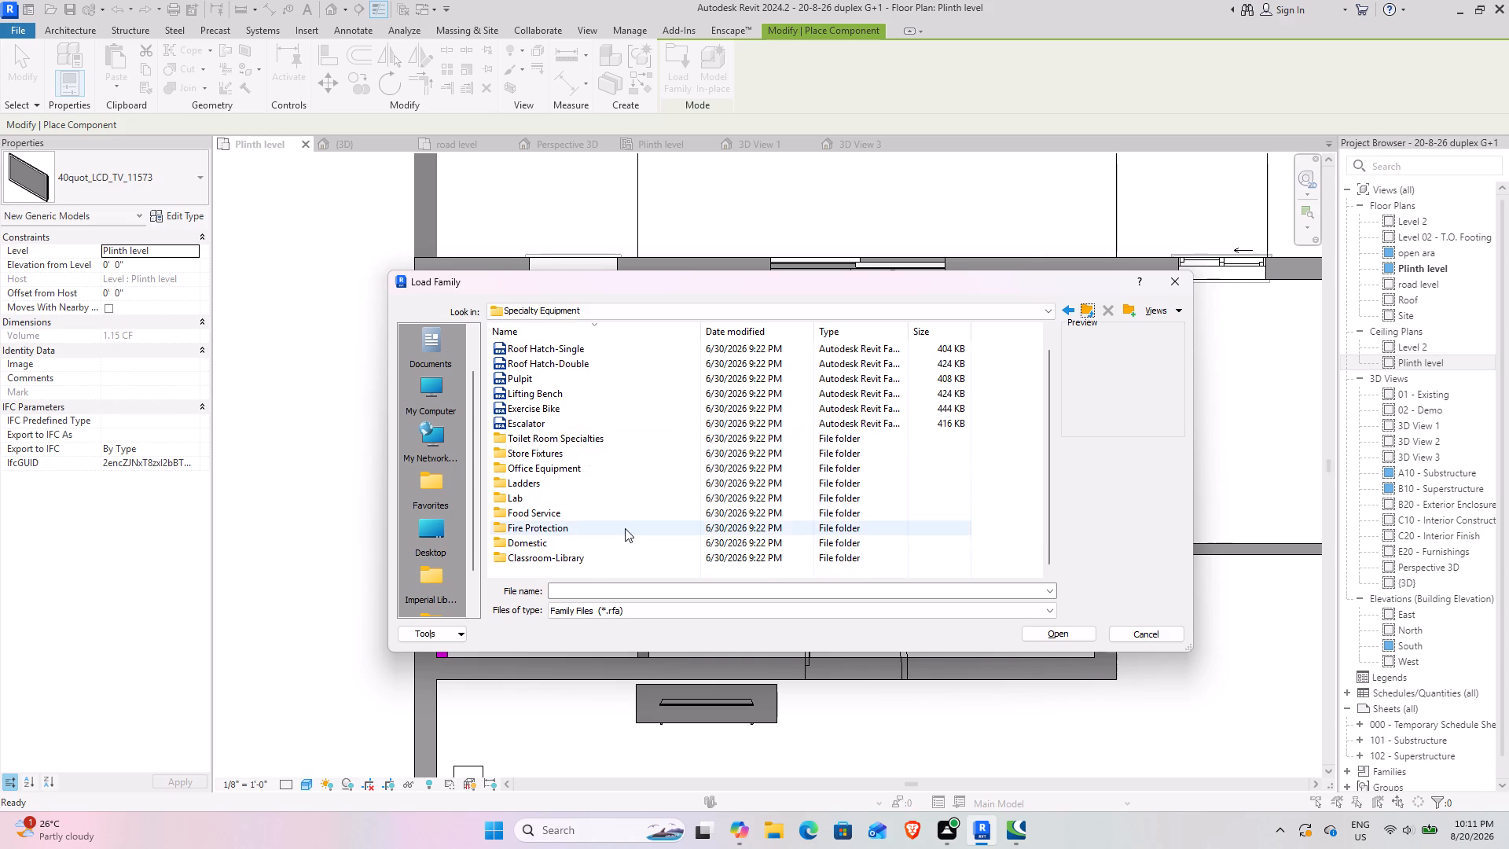
{"action": "double_click", "coordinate": [542, 467]}
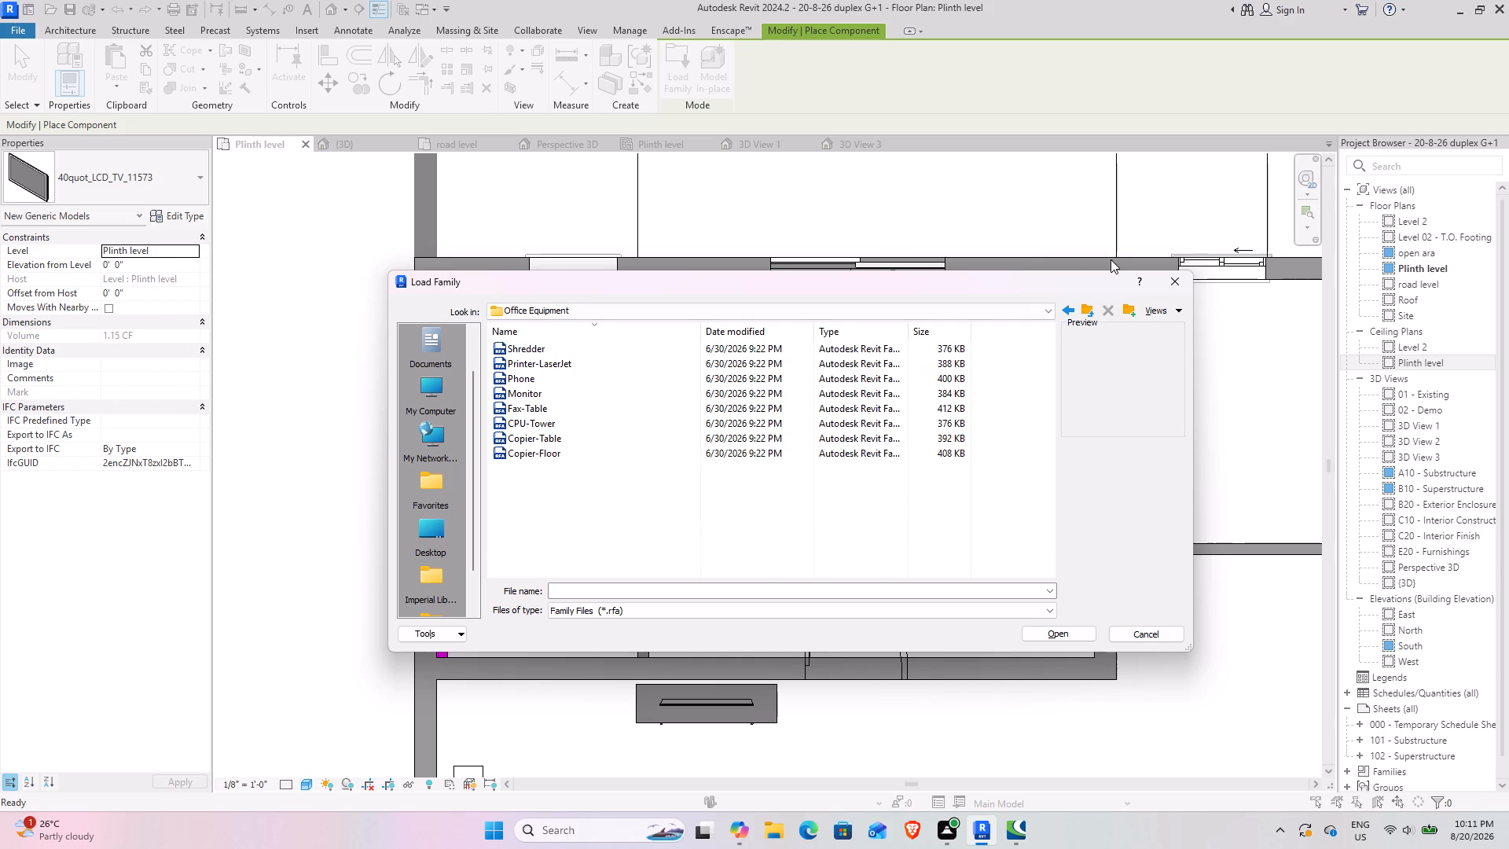
{"action": "left_click", "coordinate": [1082, 311]}
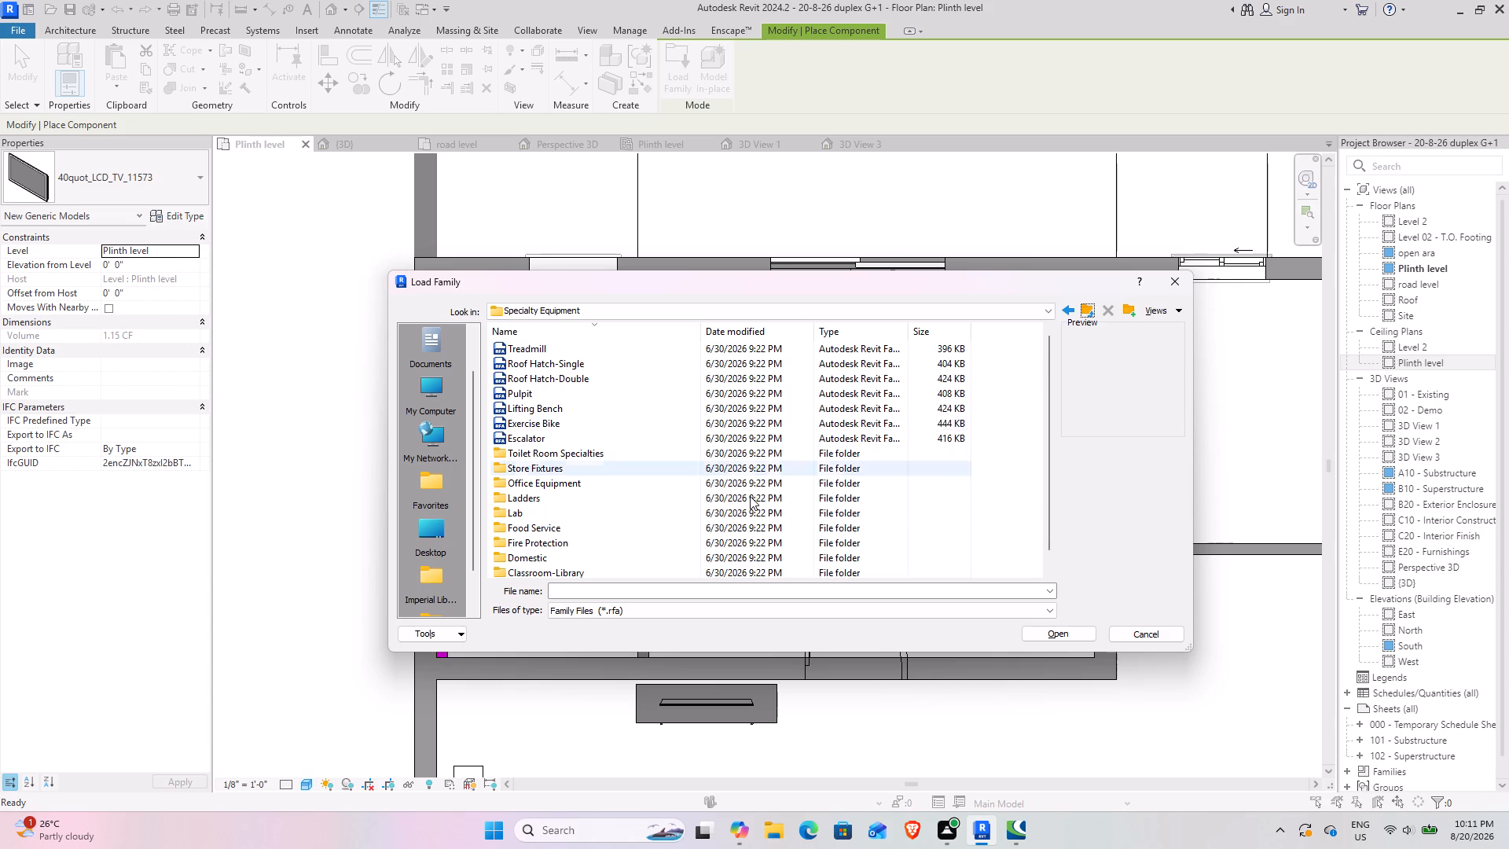
{"action": "scroll", "coordinate": [728, 502], "scroll_direction": "down", "scroll_amount": 2}
{"action": "double_click", "coordinate": [648, 559]}
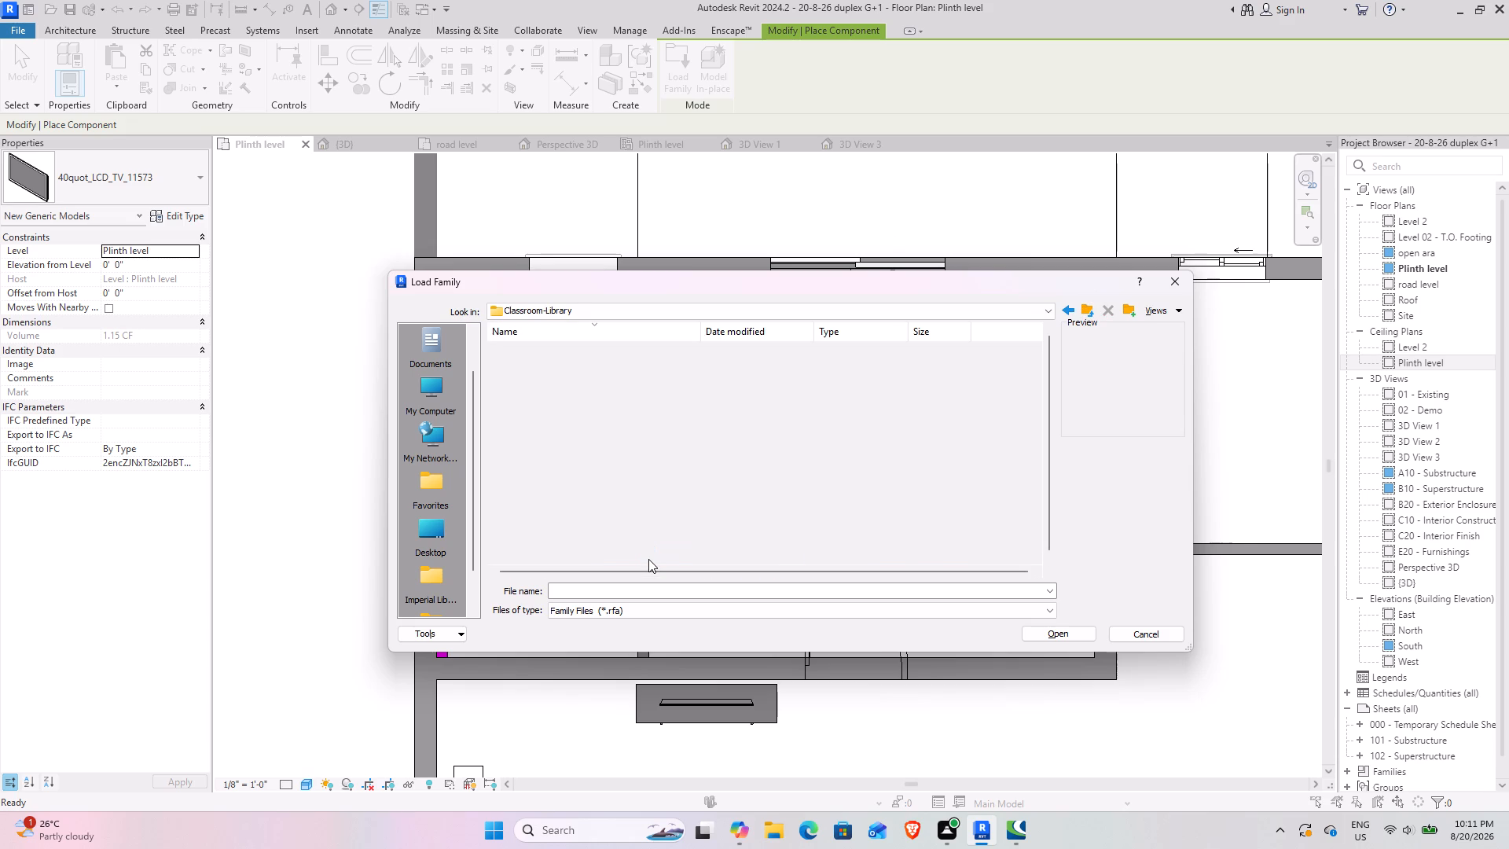
{"action": "scroll", "coordinate": [629, 470], "scroll_direction": "up", "scroll_amount": 2, "text": "ctrl"}
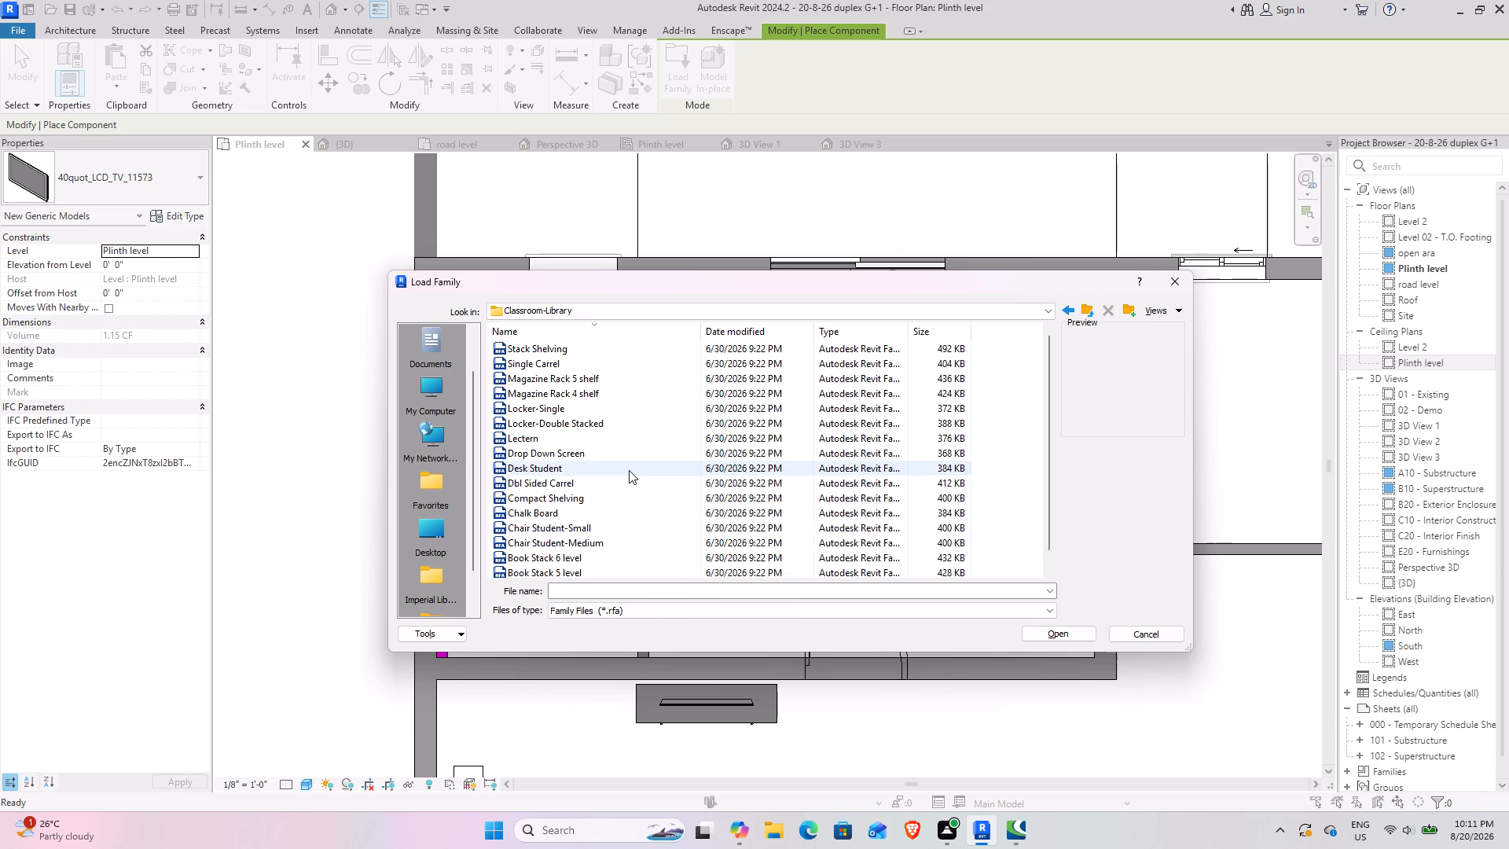
{"action": "scroll", "coordinate": [629, 470], "scroll_direction": "up", "scroll_amount": 14, "text": "ctrl"}
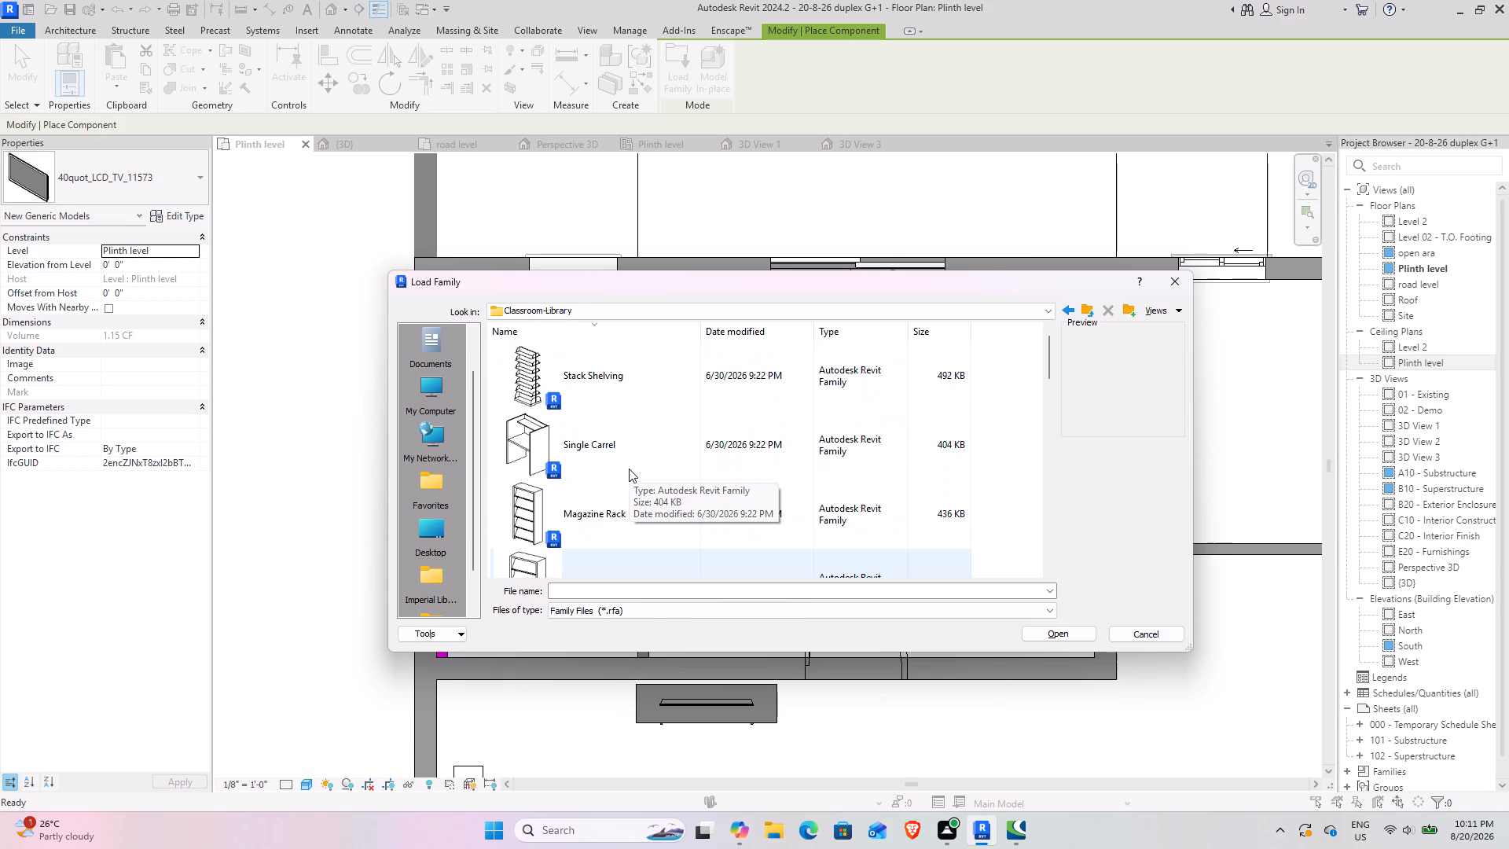
{"action": "scroll", "coordinate": [629, 469], "scroll_direction": "down", "scroll_amount": 5}
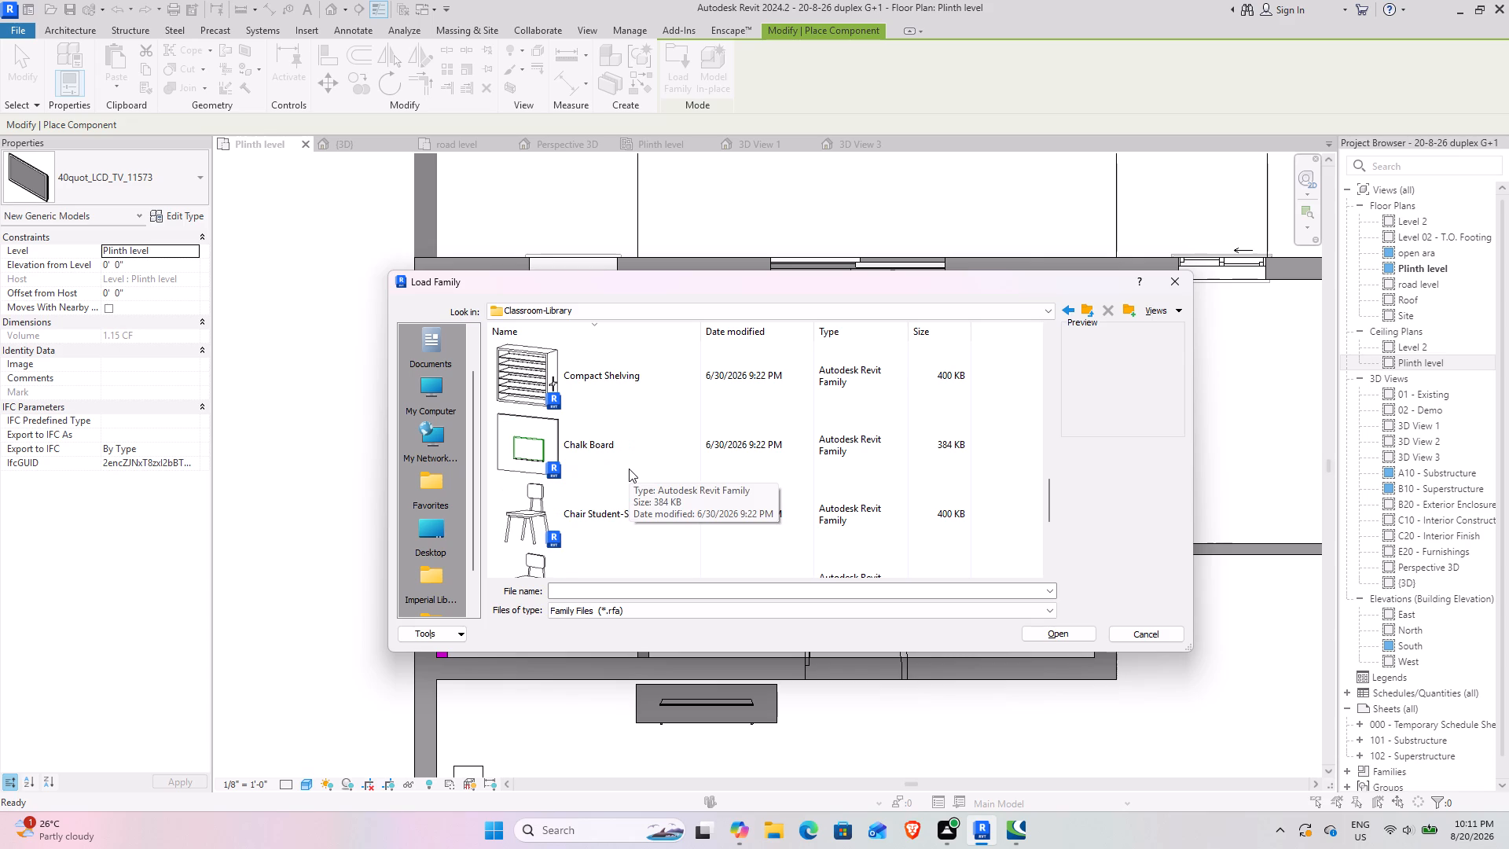
{"action": "scroll", "coordinate": [629, 469], "scroll_direction": "down", "scroll_amount": 3}
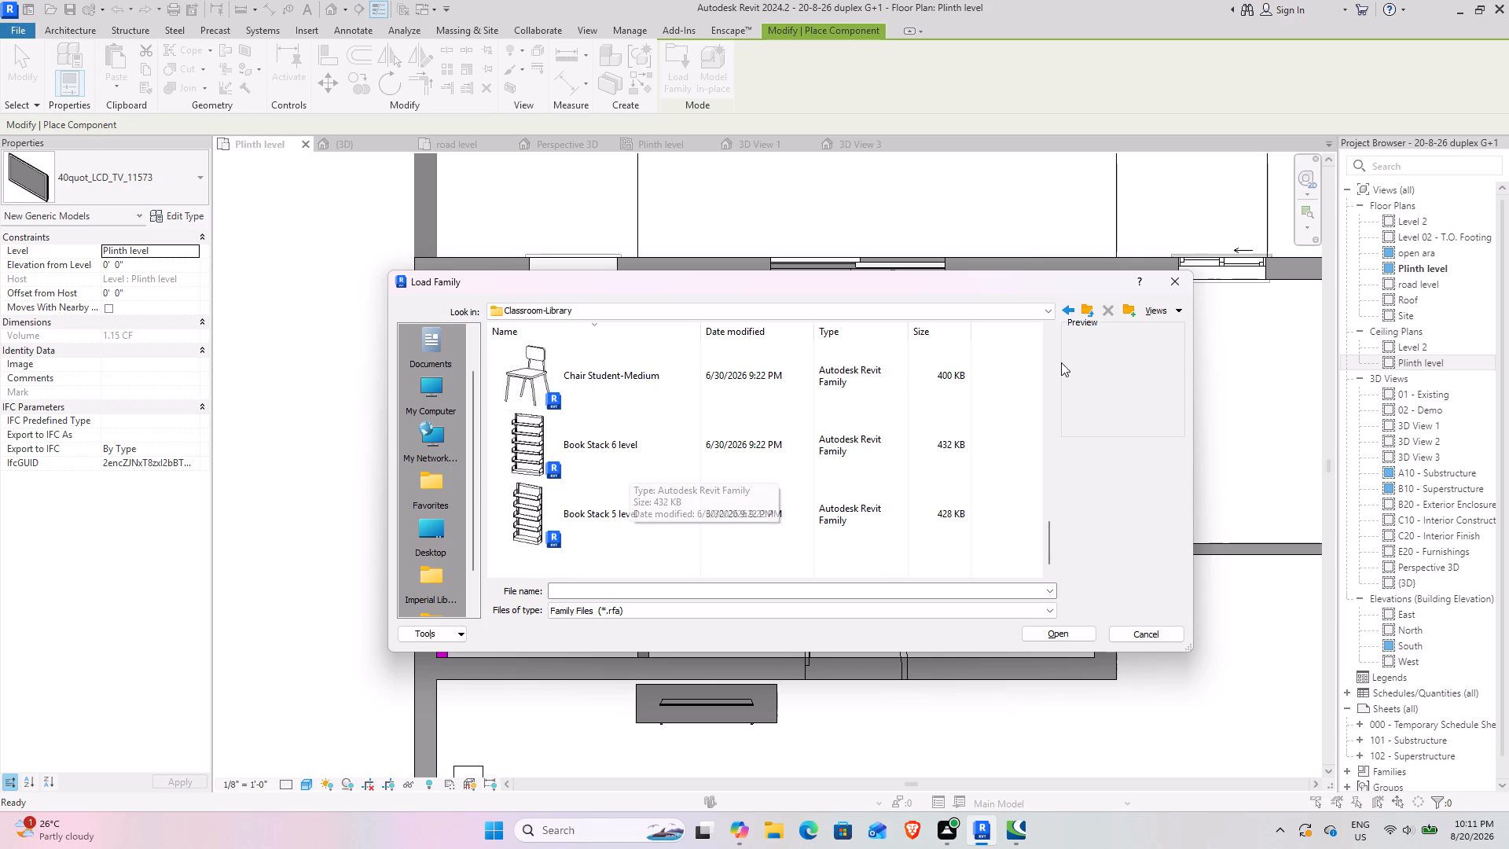
{"action": "left_click", "coordinate": [1083, 309]}
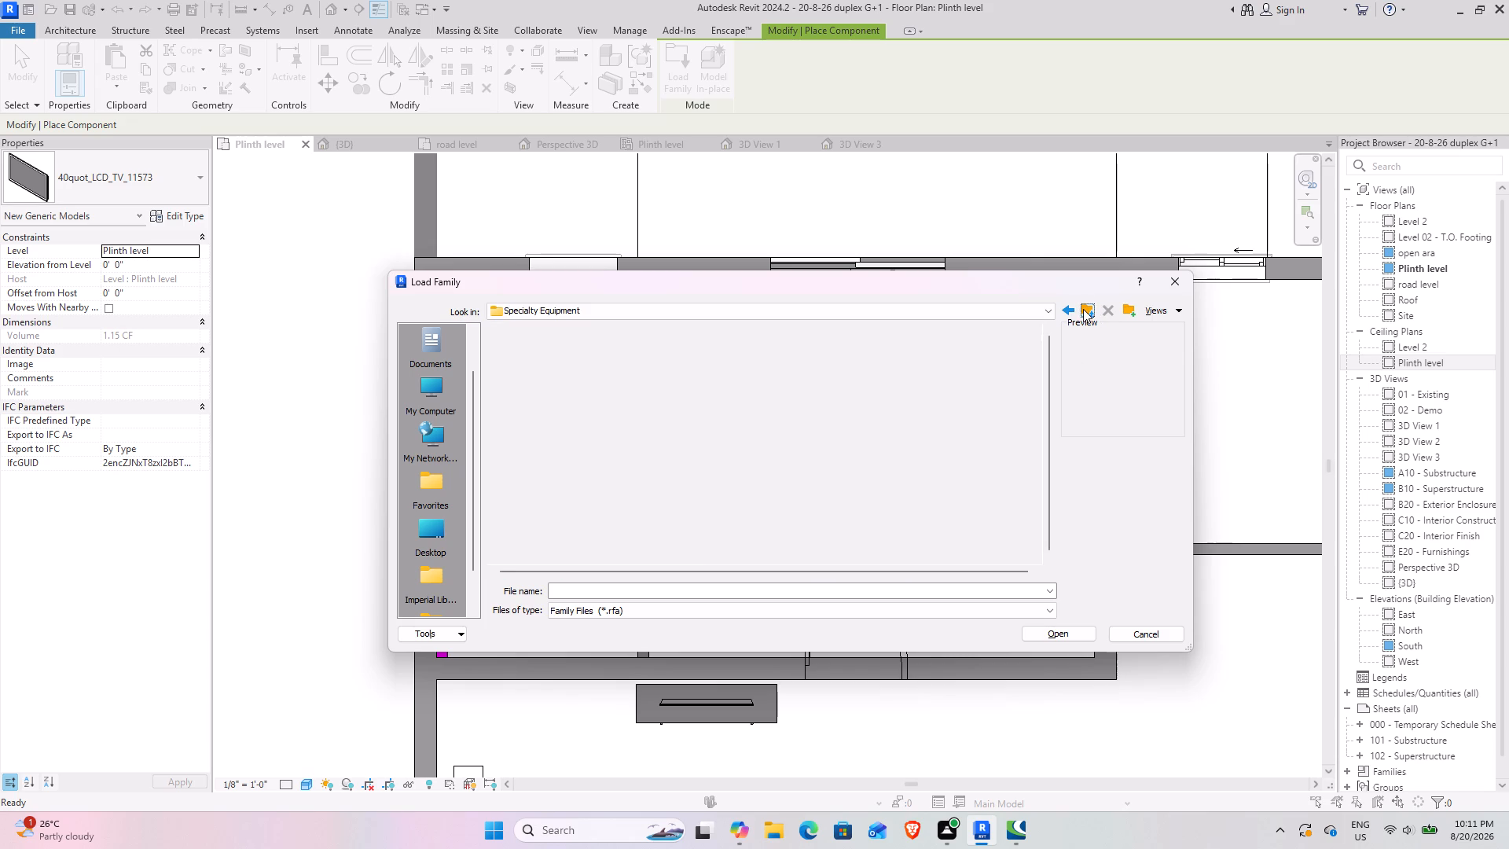
Go back to the US library and examine the families in Furniture System's Storage folder with enlarged thumbnails.
{"action": "left_click", "coordinate": [1083, 309]}
{"action": "scroll", "coordinate": [677, 461], "scroll_direction": "down", "scroll_amount": 2}
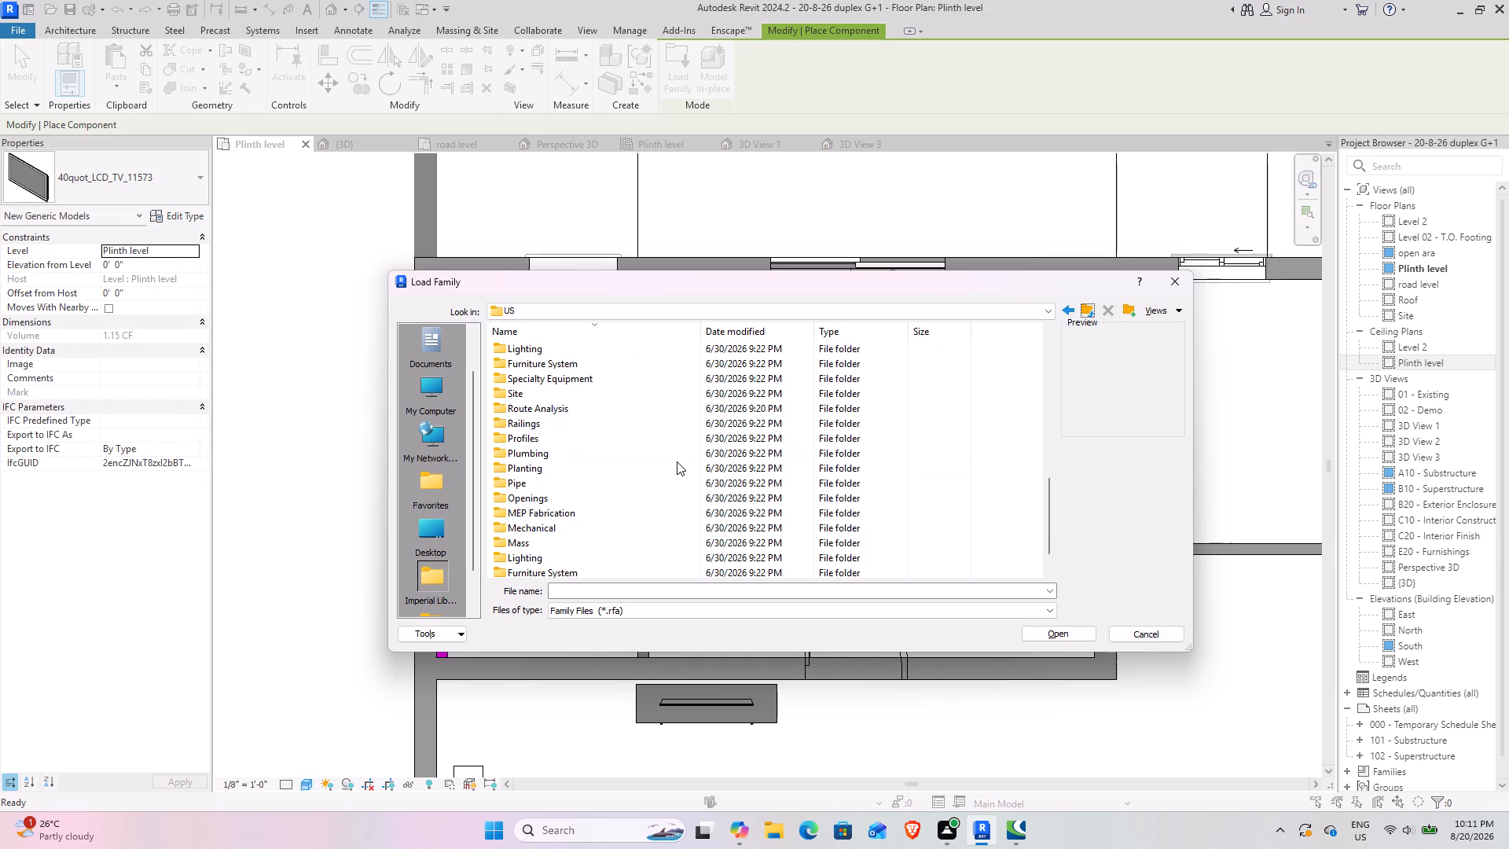
{"action": "scroll", "coordinate": [677, 461], "scroll_direction": "down", "scroll_amount": 1}
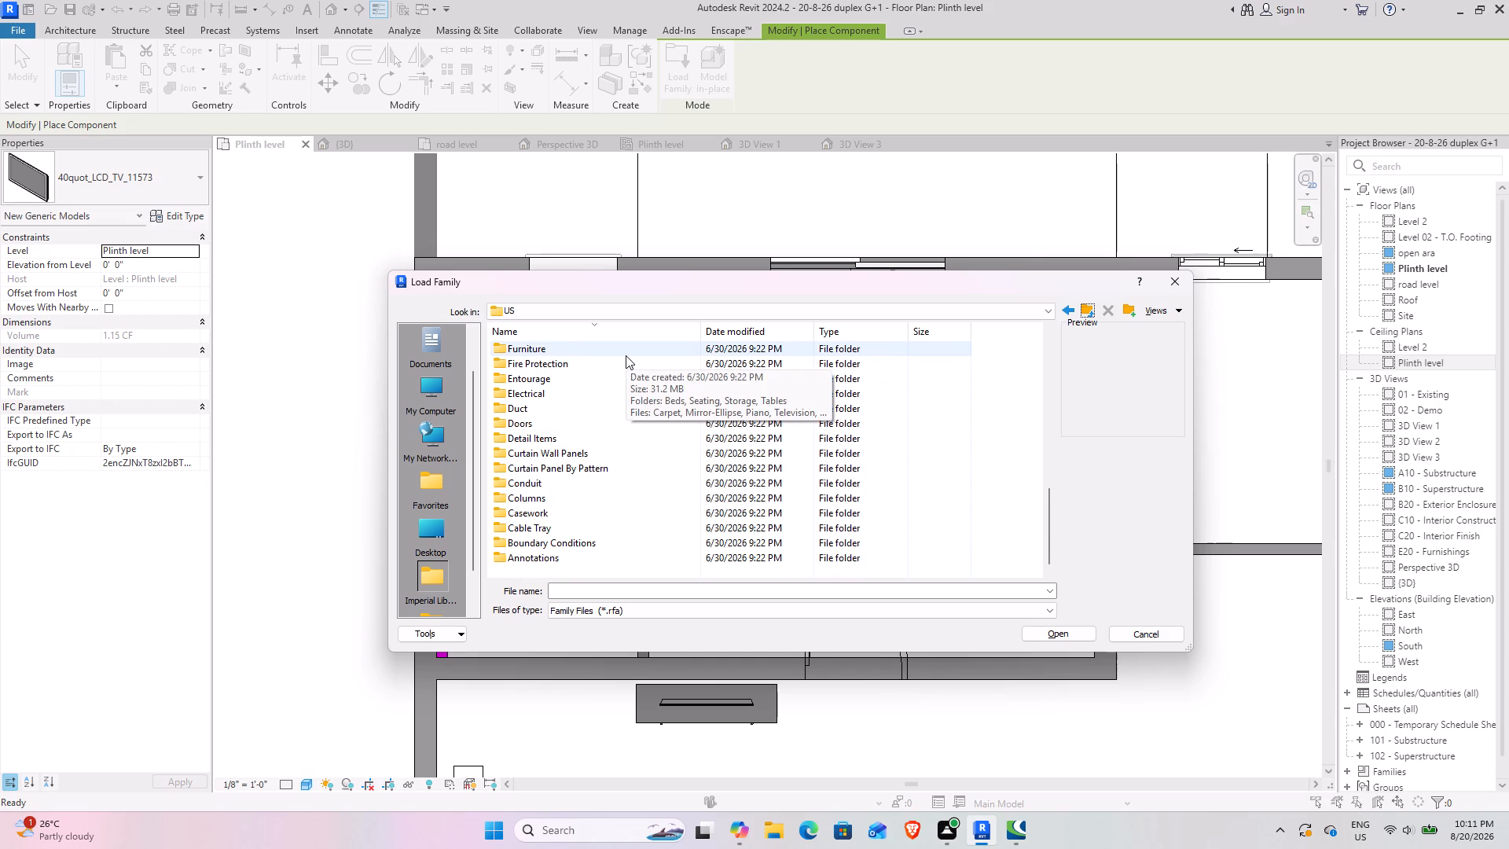
{"action": "scroll", "coordinate": [626, 355], "scroll_direction": "up", "scroll_amount": 1}
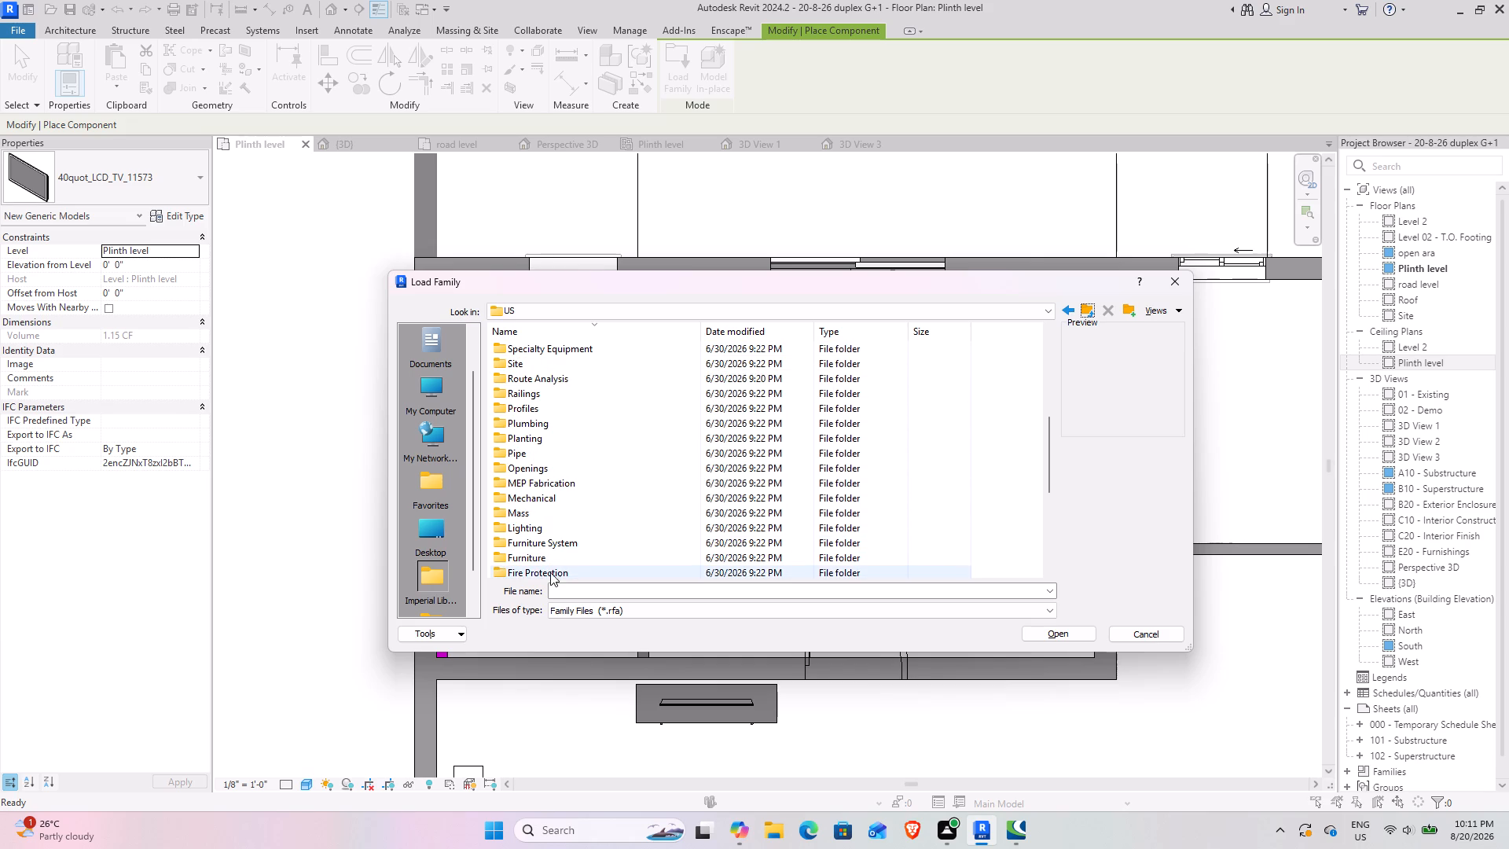
{"action": "double_click", "coordinate": [583, 543]}
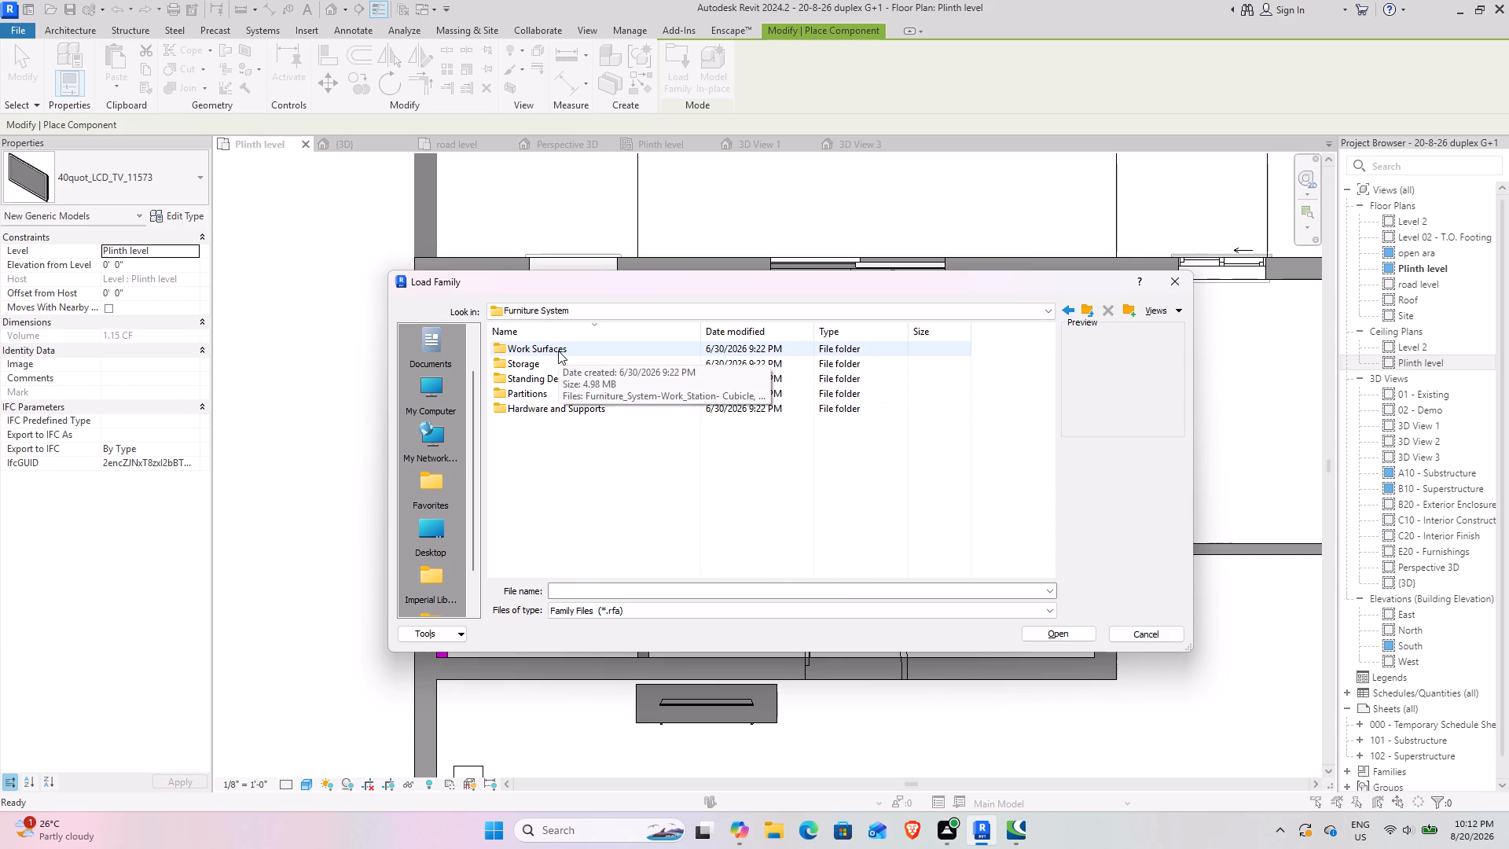
{"action": "double_click", "coordinate": [542, 368]}
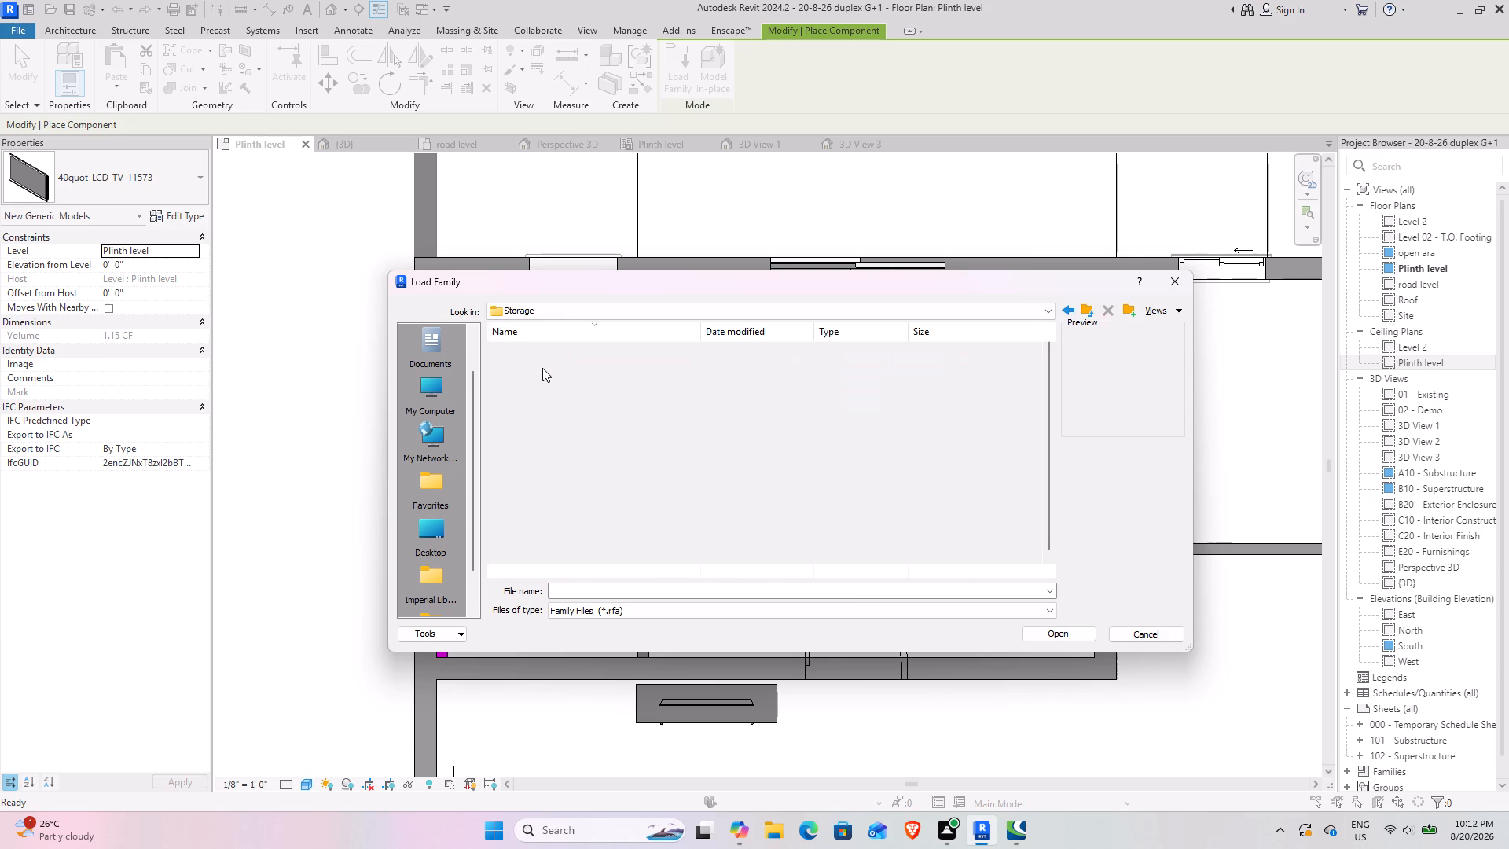
{"action": "scroll", "coordinate": [542, 368], "scroll_direction": "up", "scroll_amount": 7, "text": "ctrl"}
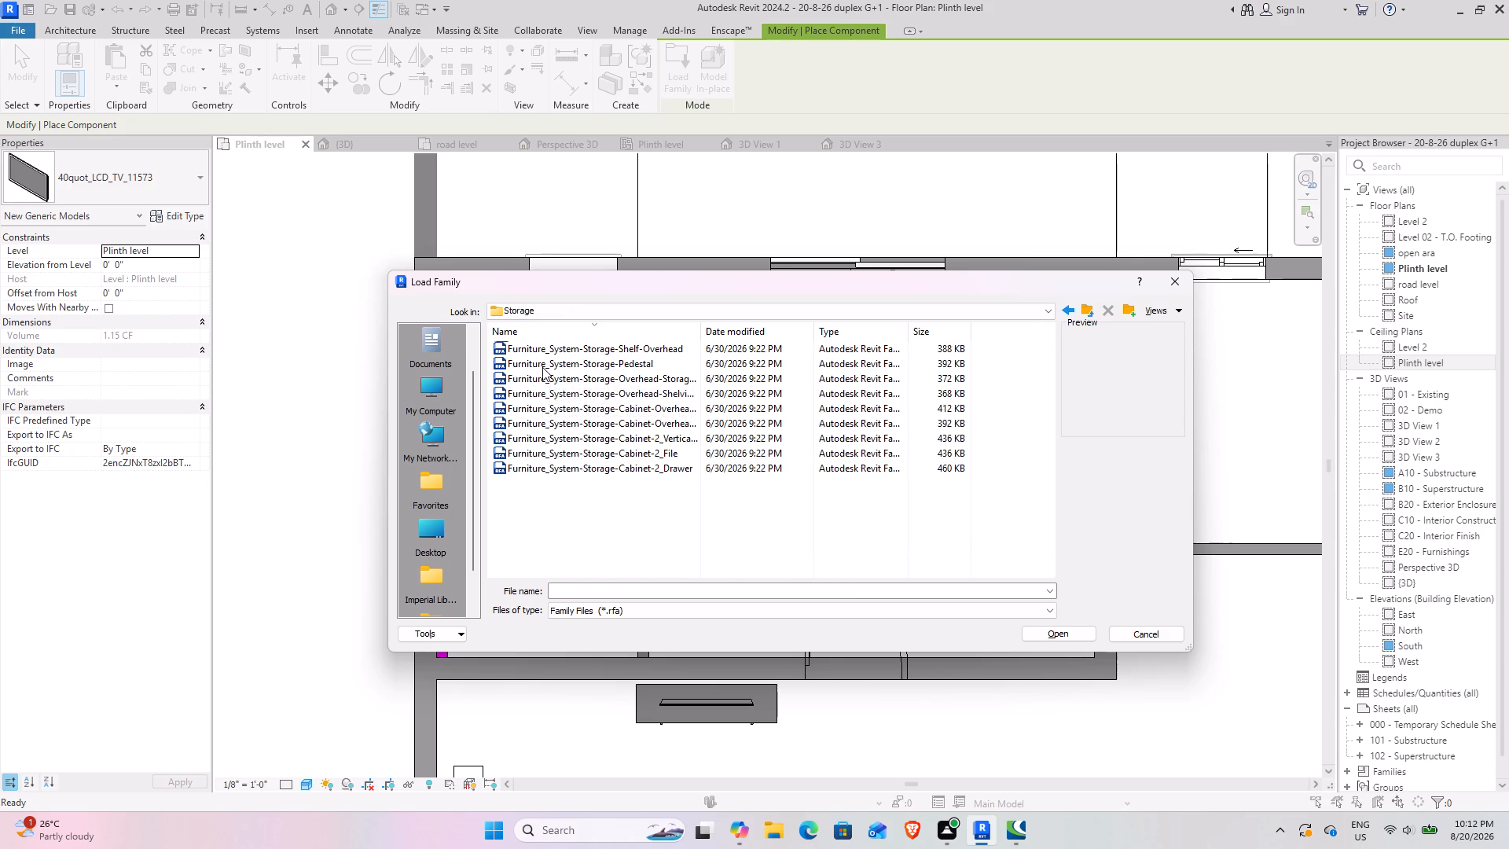
{"action": "scroll", "coordinate": [542, 367], "scroll_direction": "up", "scroll_amount": 11, "text": "ctrl"}
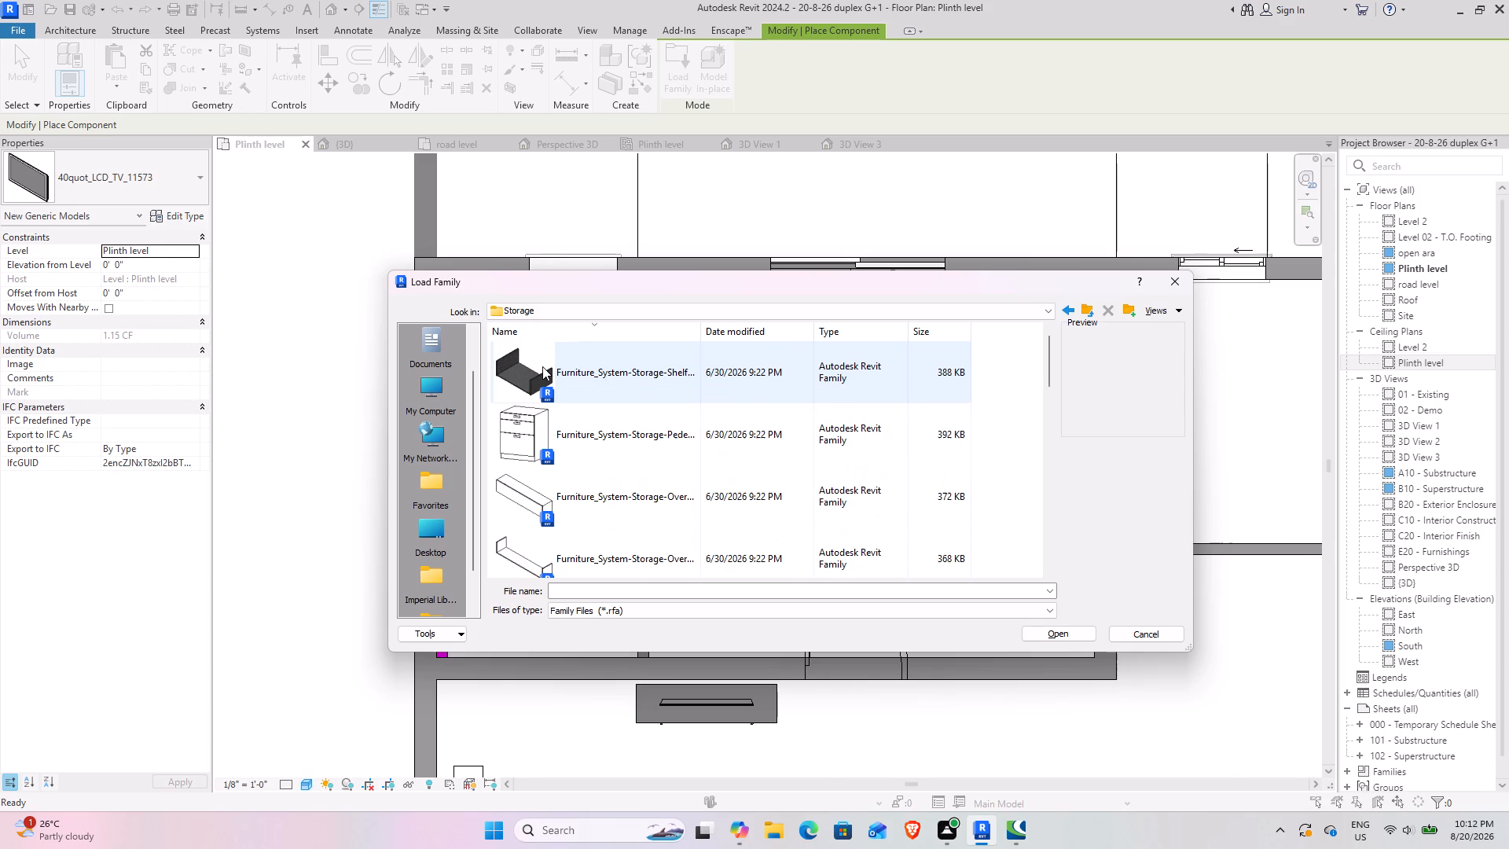
{"action": "scroll", "coordinate": [542, 366], "scroll_direction": "down", "scroll_amount": 3}
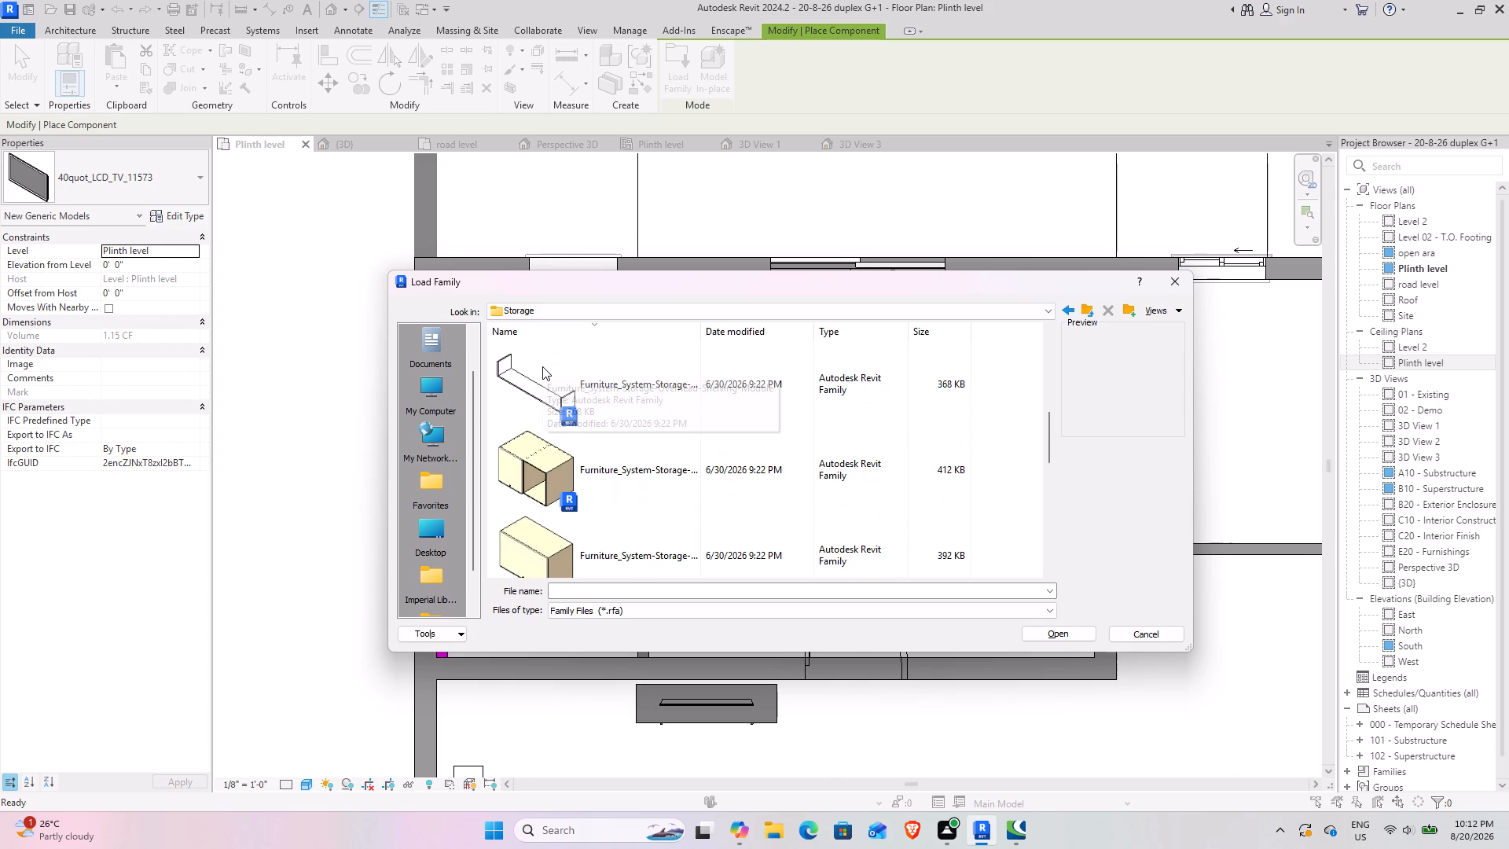
{"action": "scroll", "coordinate": [542, 366], "scroll_direction": "up", "scroll_amount": 1}
{"action": "scroll", "coordinate": [571, 368], "scroll_direction": "down", "scroll_amount": 6}
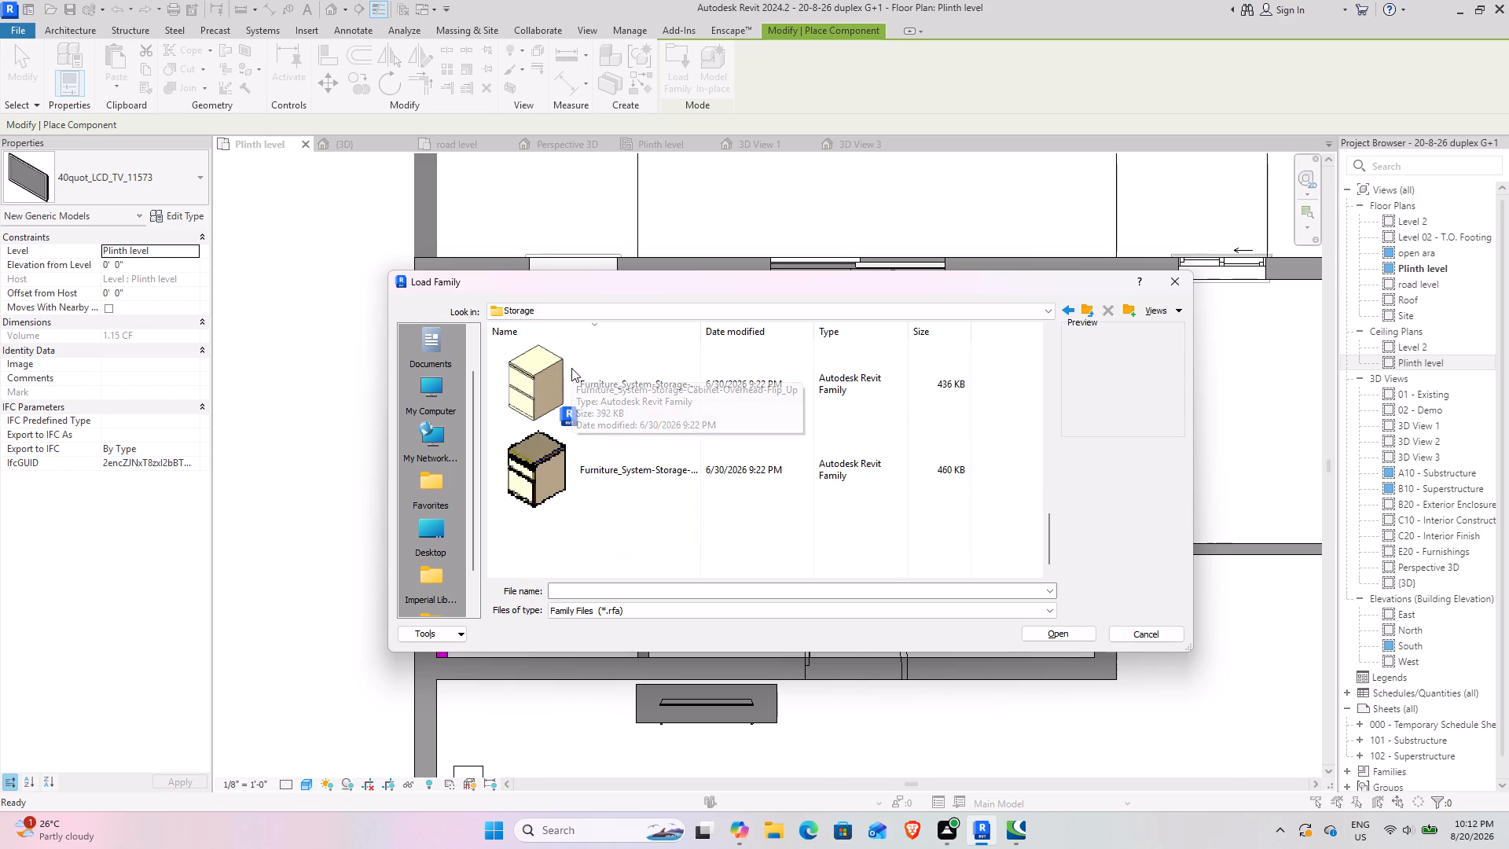
{"action": "left_click", "coordinate": [1091, 308]}
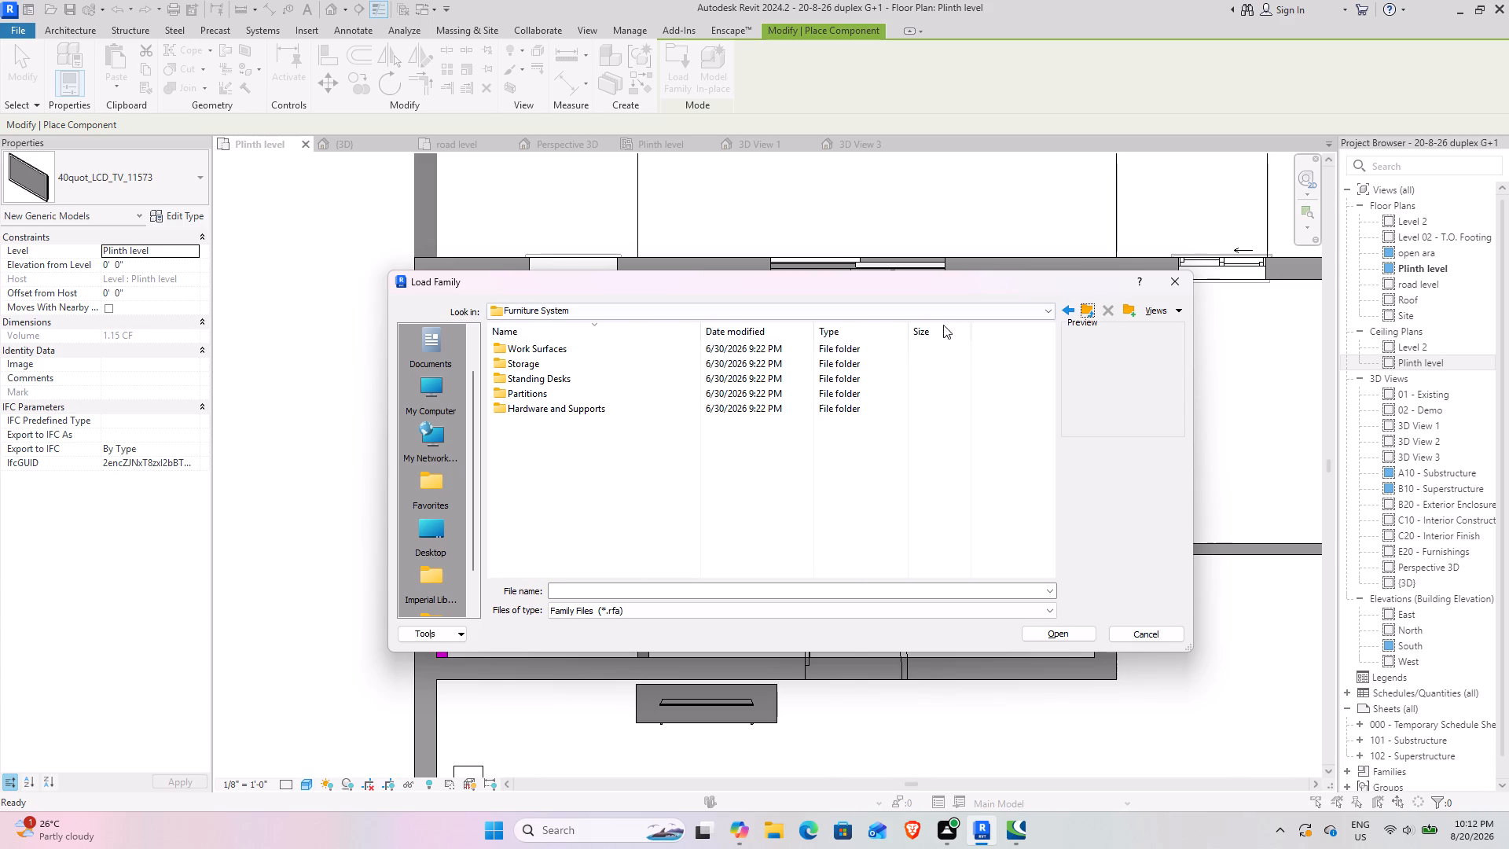
Examine the families in Furniture System's Standing Desks folder with enlarged thumbnails, and leave component placement without loading any.
{"action": "double_click", "coordinate": [557, 378]}
{"action": "scroll", "coordinate": [557, 377], "scroll_direction": "up", "scroll_amount": 3, "text": "ctrl"}
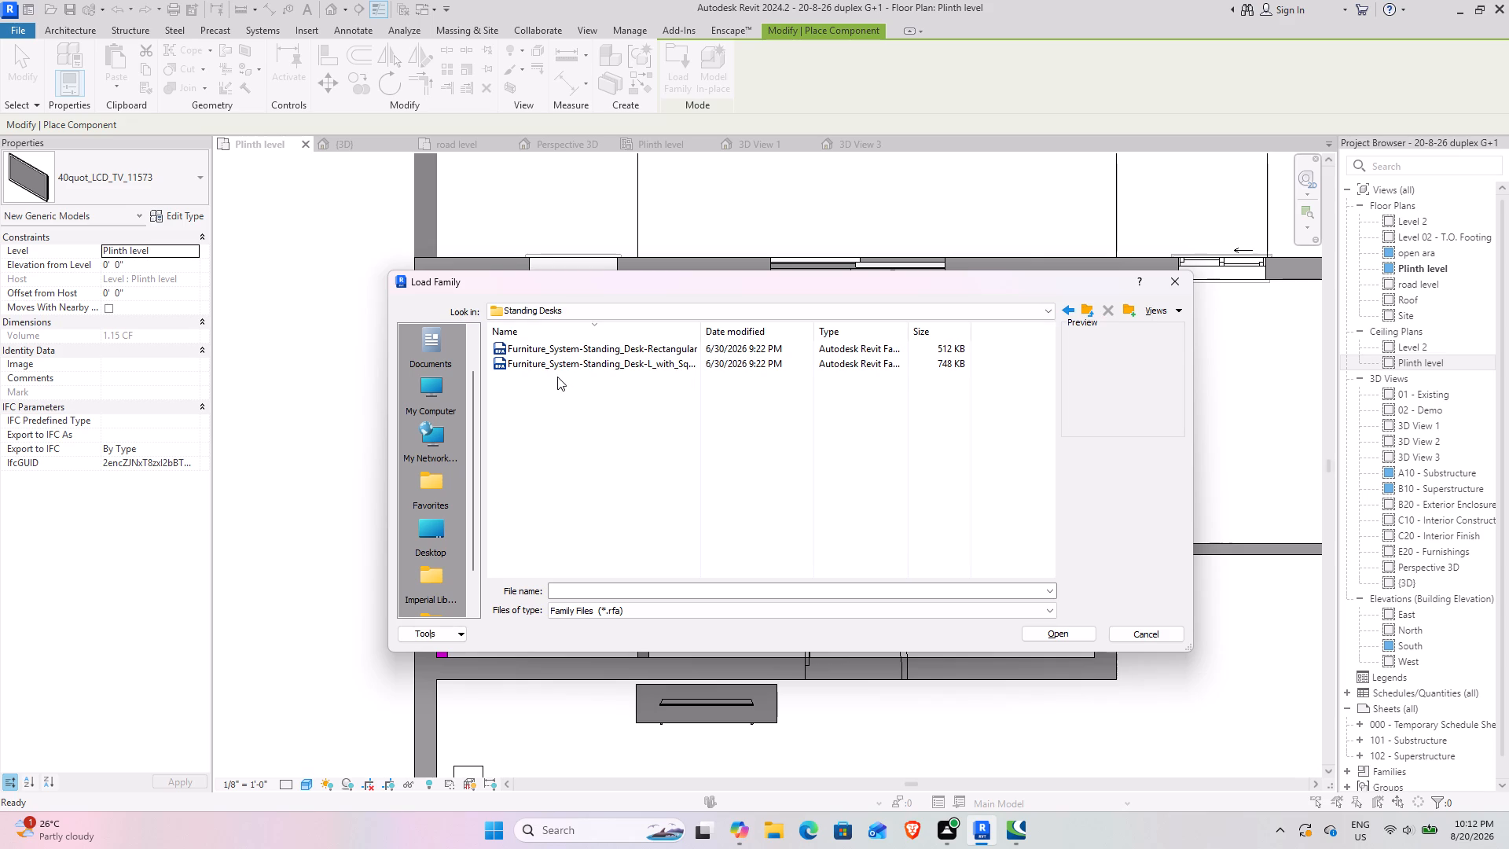
{"action": "scroll", "coordinate": [557, 377], "scroll_direction": "up", "scroll_amount": 13, "text": "ctrl"}
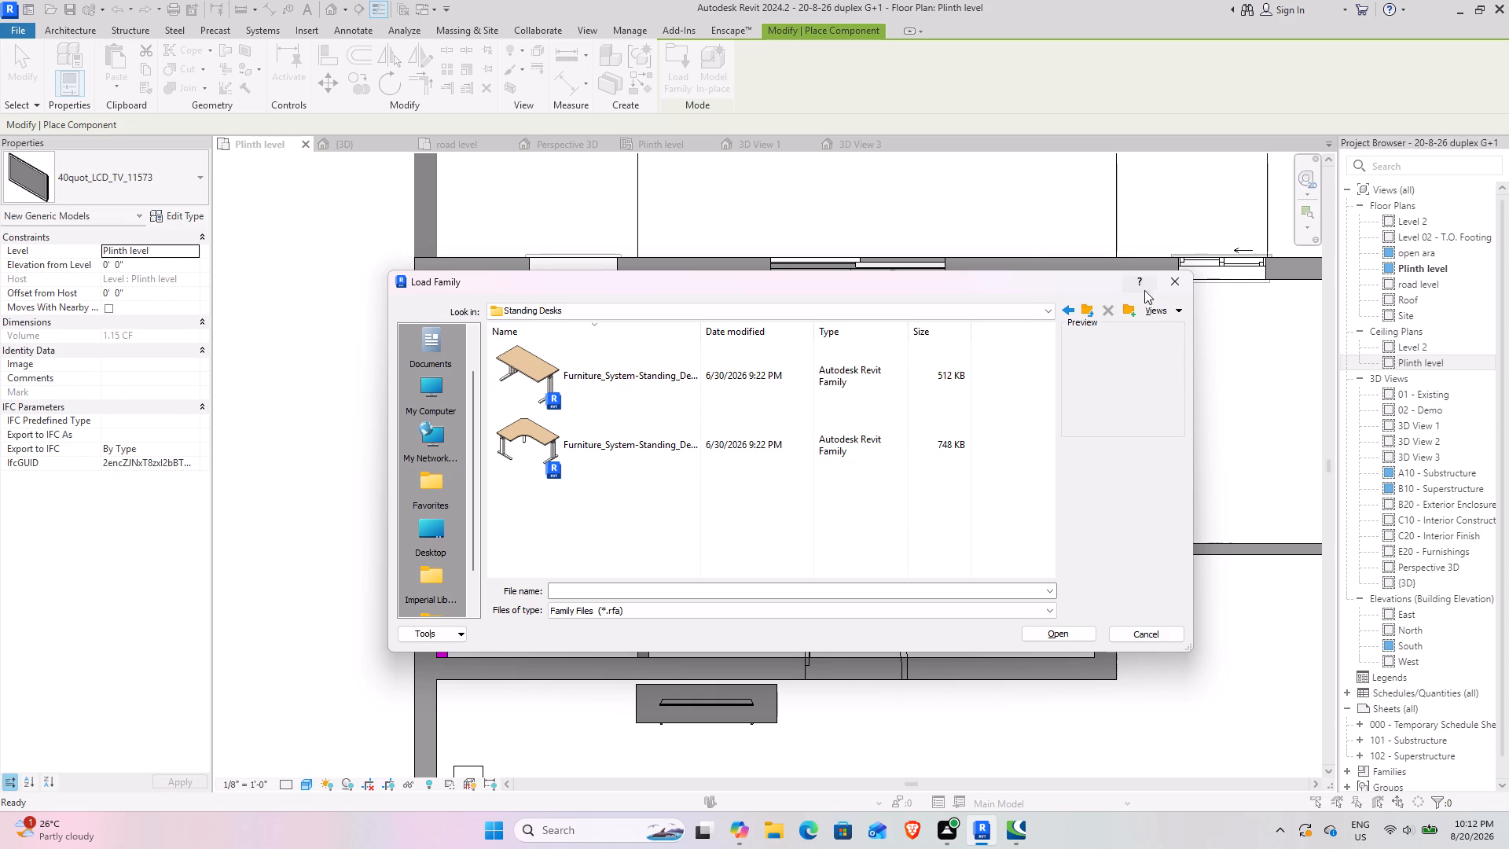
{"action": "left_click", "coordinate": [1188, 281]}
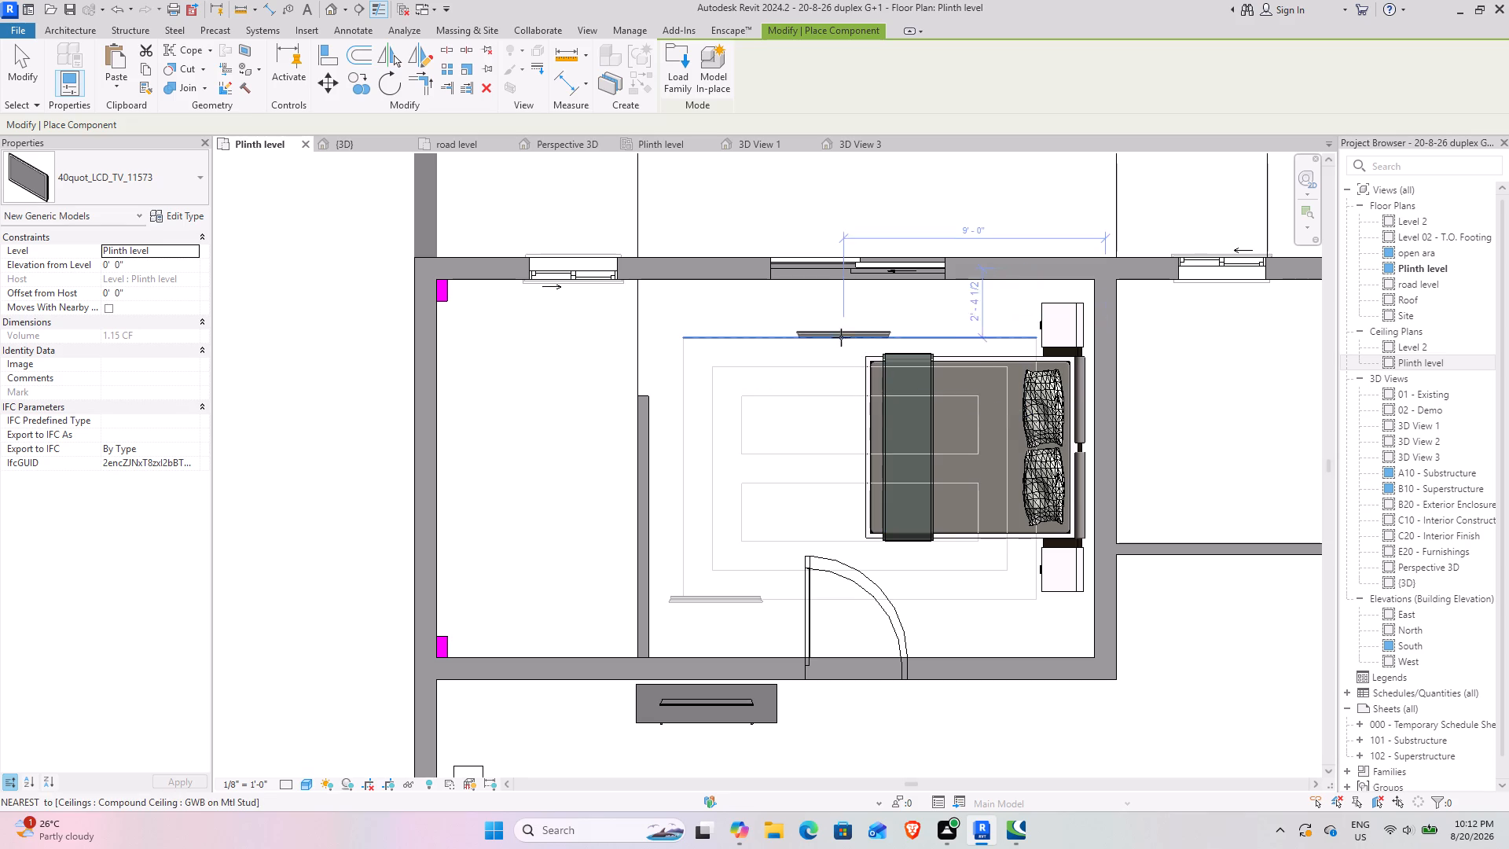
{"action": "key", "text": "Escape"}
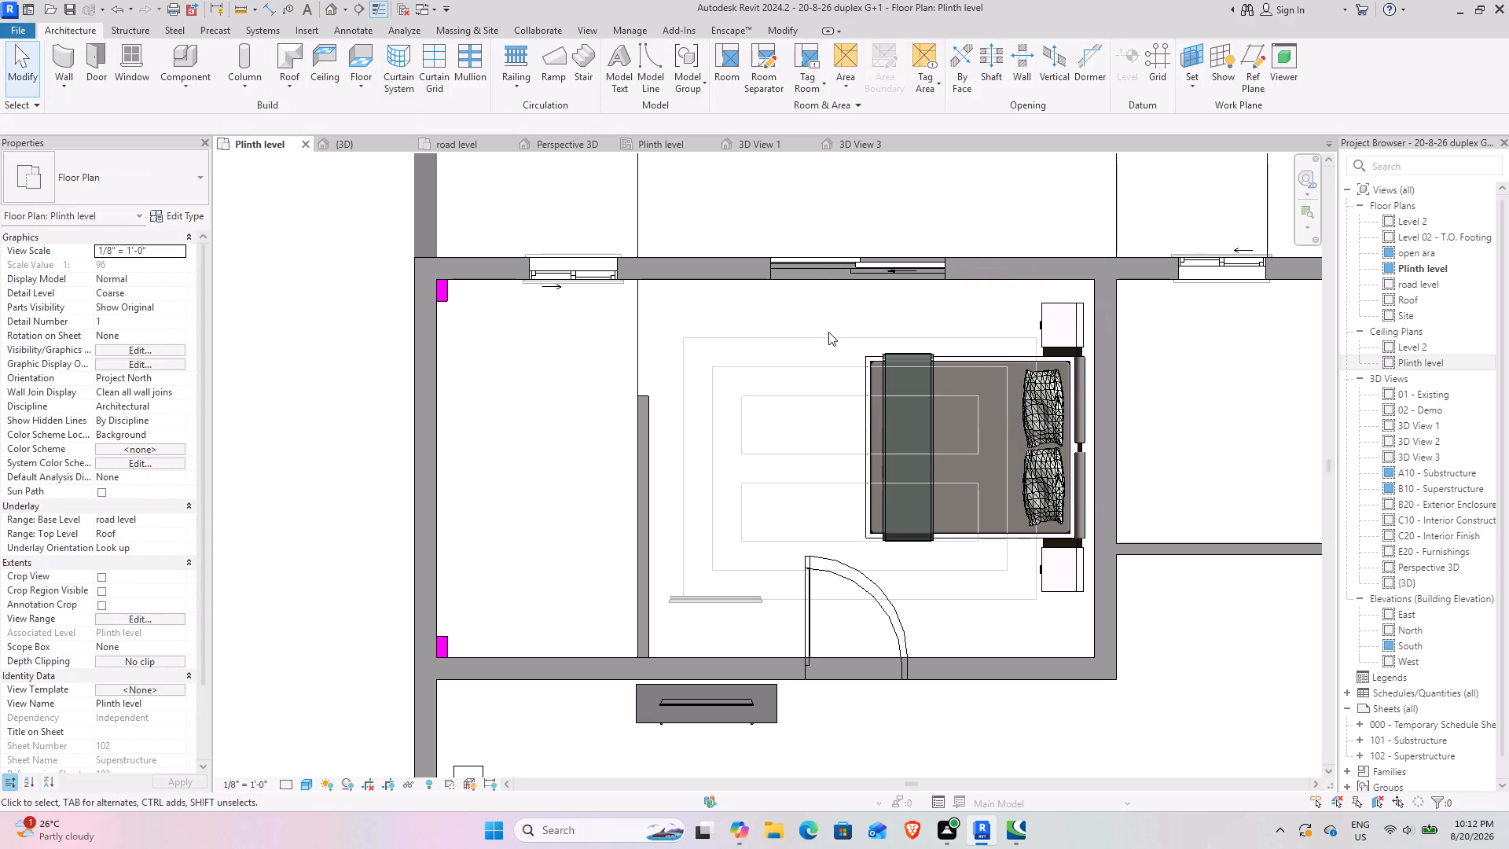
Examine the bedroom and its partition wall in the {3D} view and the Plinth level plan.
{"action": "scroll", "coordinate": [677, 579], "scroll_direction": "up", "scroll_amount": 2}
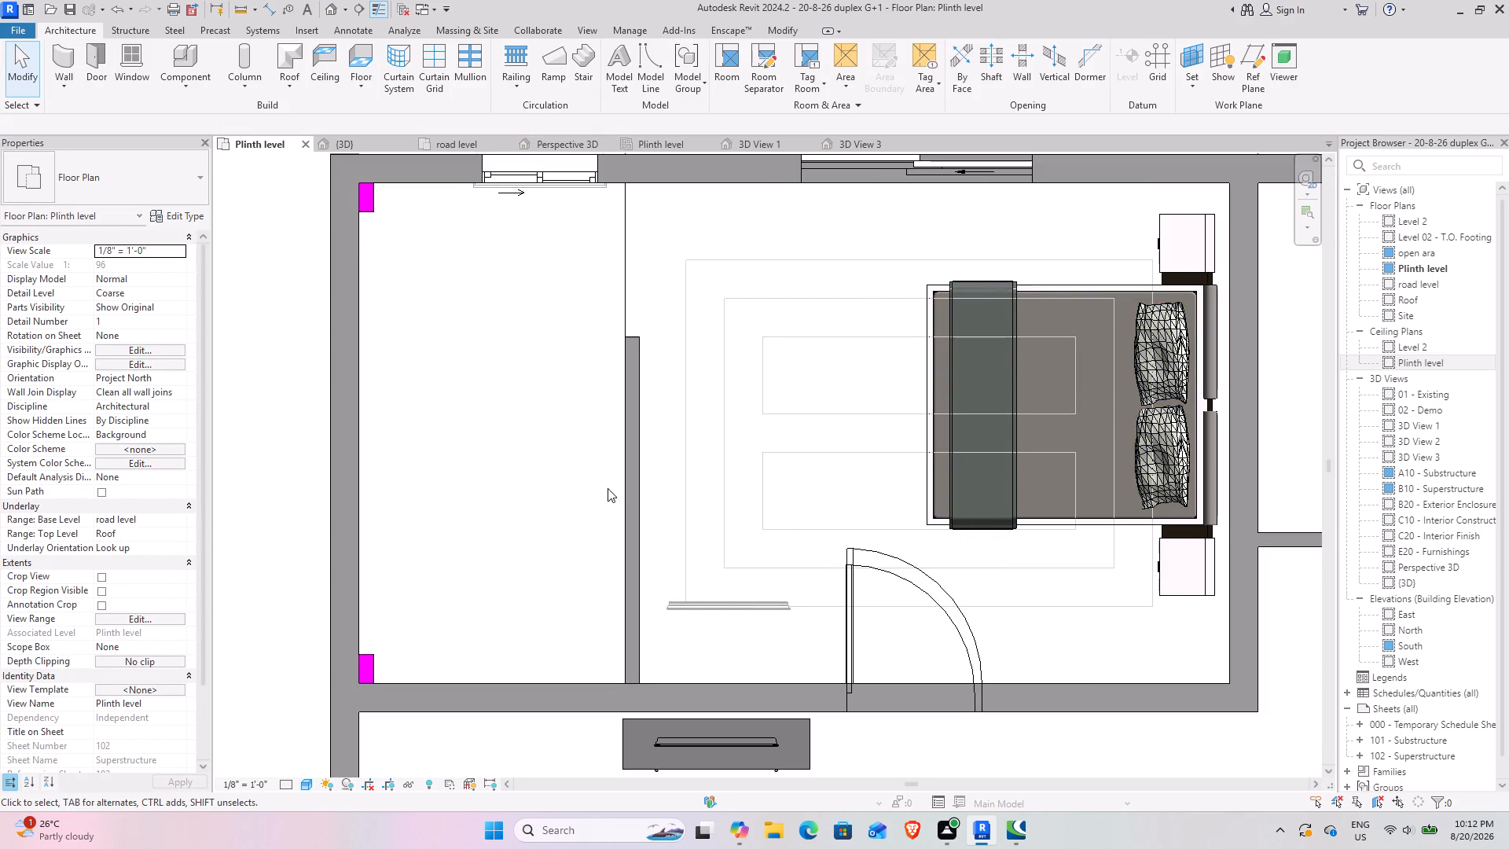
{"action": "scroll", "coordinate": [662, 446], "scroll_direction": "up", "scroll_amount": 2}
{"action": "scroll", "coordinate": [671, 515], "scroll_direction": "down", "scroll_amount": 2}
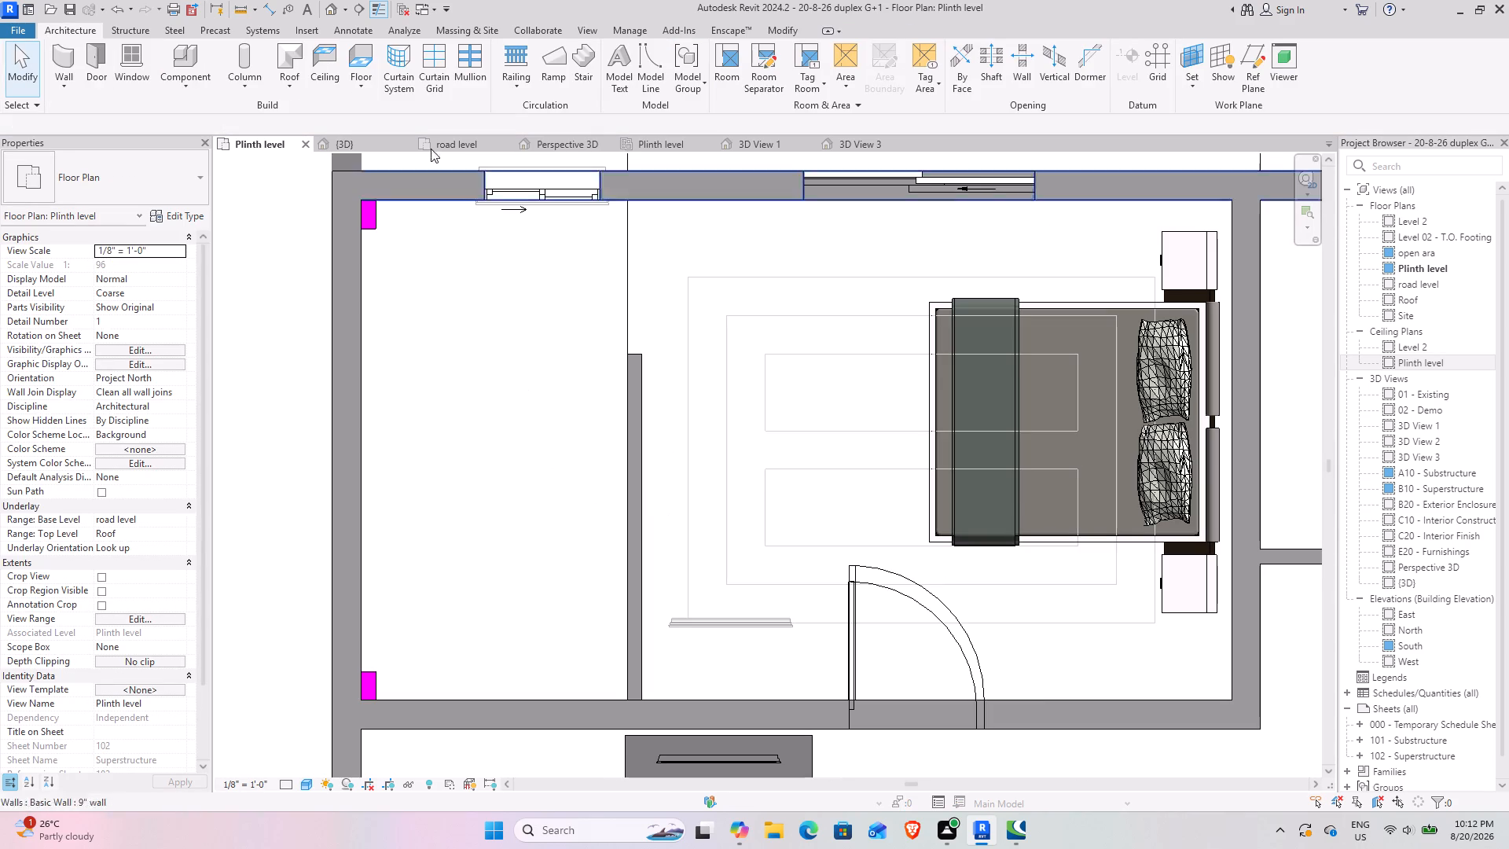
{"action": "left_click", "coordinate": [349, 135]}
{"action": "left_click", "coordinate": [347, 141]}
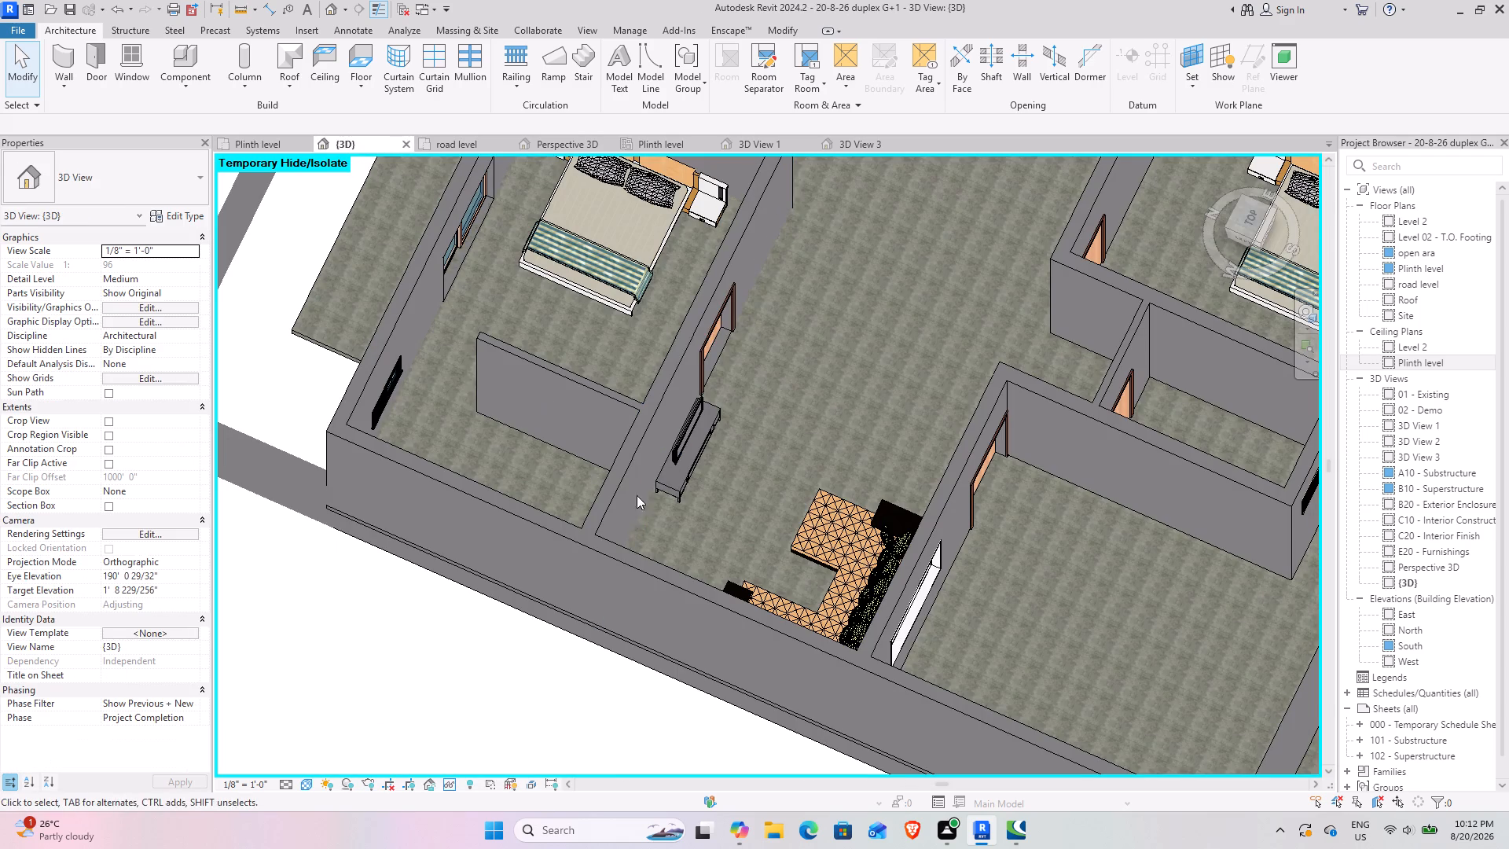
{"action": "middle_click_drag", "start_coordinate": [564, 469], "coordinate": [280, 457], "text": "shift"}
{"action": "middle_click_drag", "start_coordinate": [453, 428], "coordinate": [914, 848]}
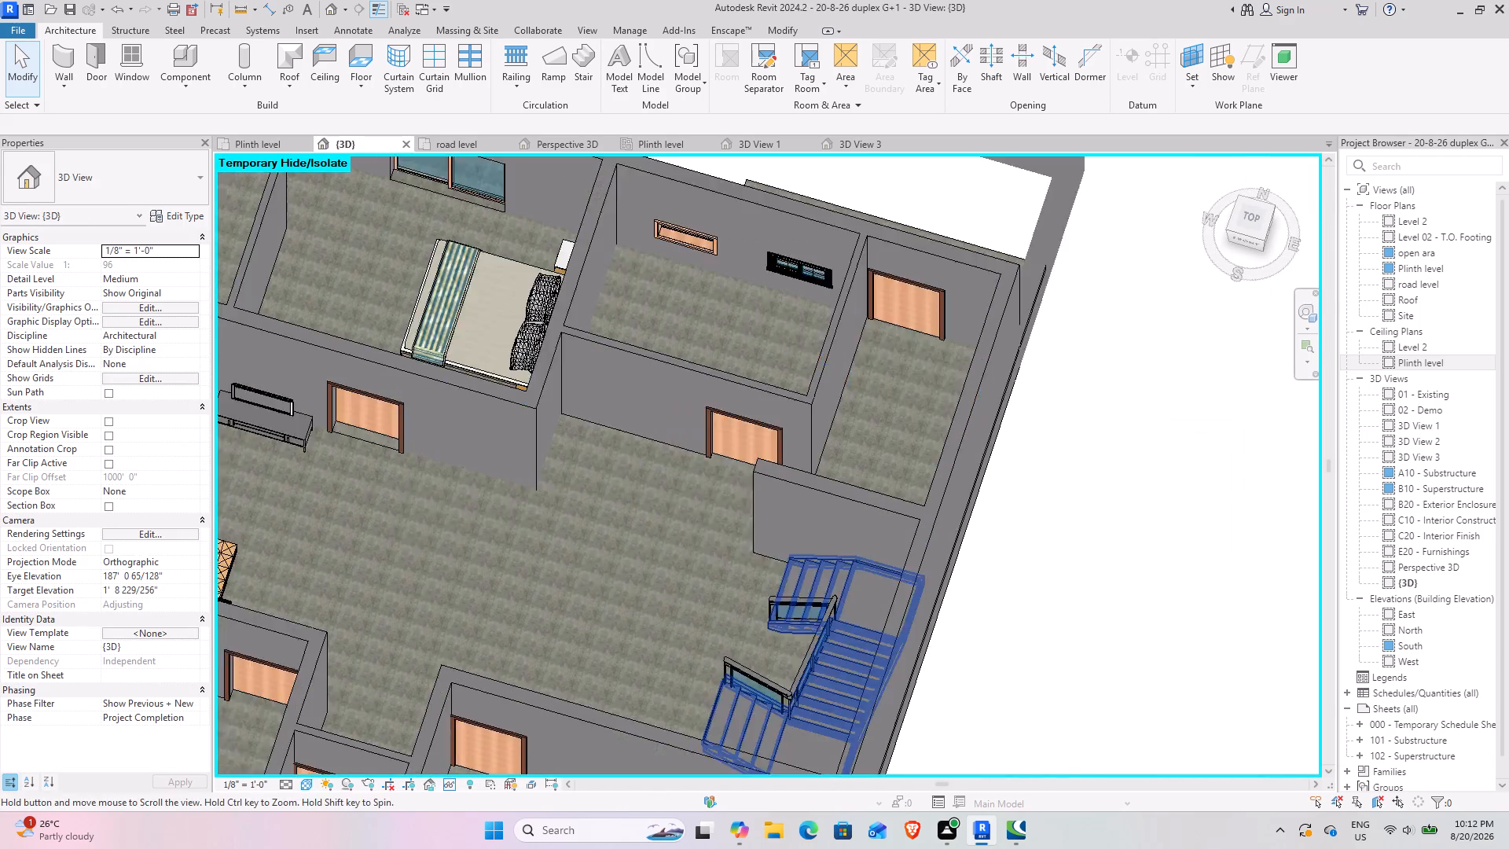
{"action": "middle_click_drag", "start_coordinate": [914, 848], "coordinate": [912, 848]}
{"action": "middle_click_drag", "start_coordinate": [583, 555], "coordinate": [451, 529], "text": "shift"}
{"action": "middle_click_drag", "start_coordinate": [442, 357], "coordinate": [543, 848]}
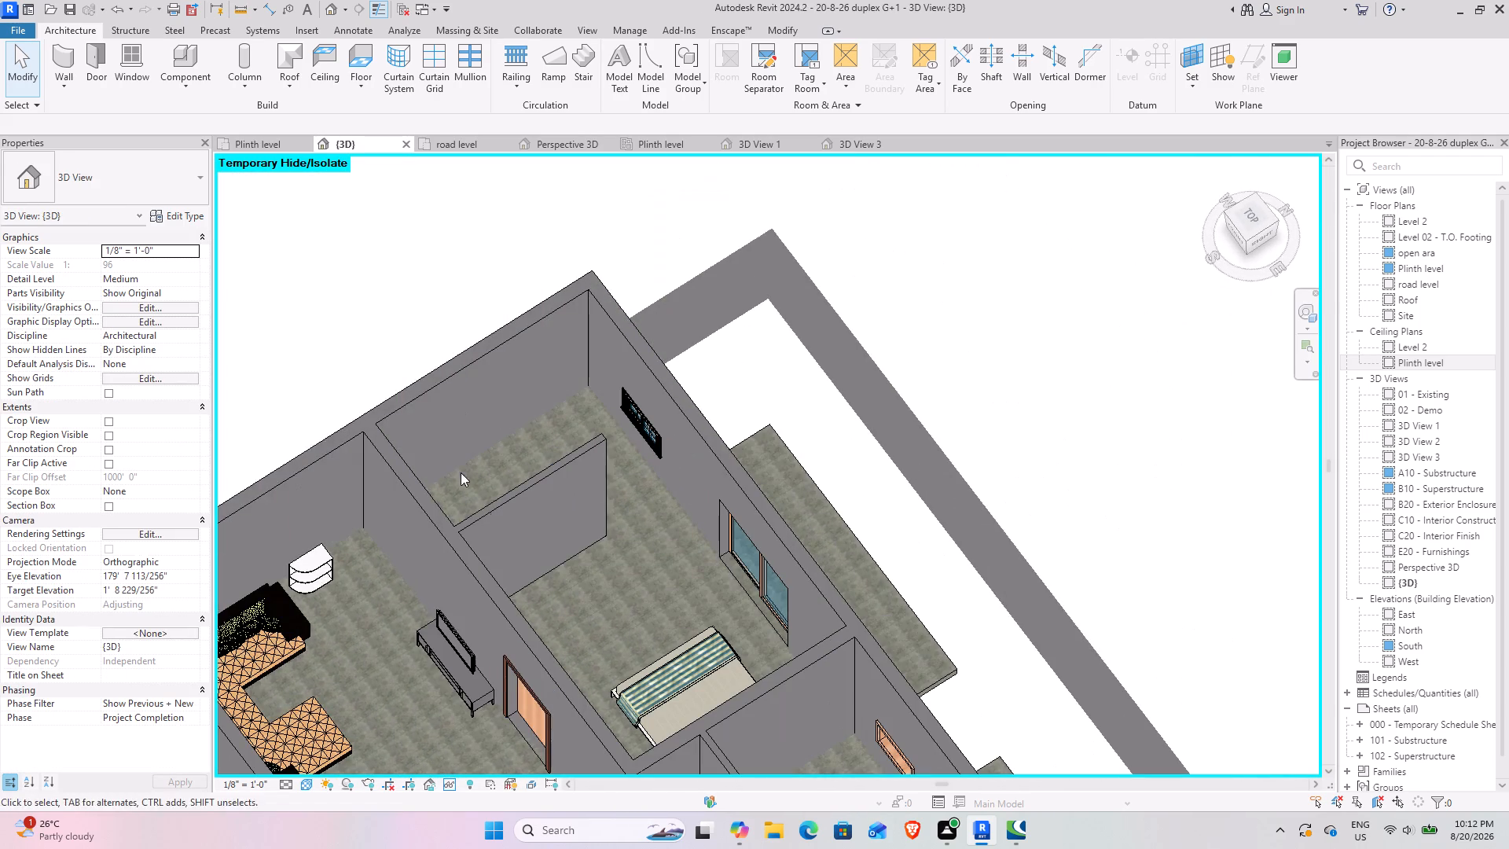
{"action": "scroll", "coordinate": [560, 565], "scroll_direction": "up", "scroll_amount": 2}
{"action": "left_click", "coordinate": [241, 145]}
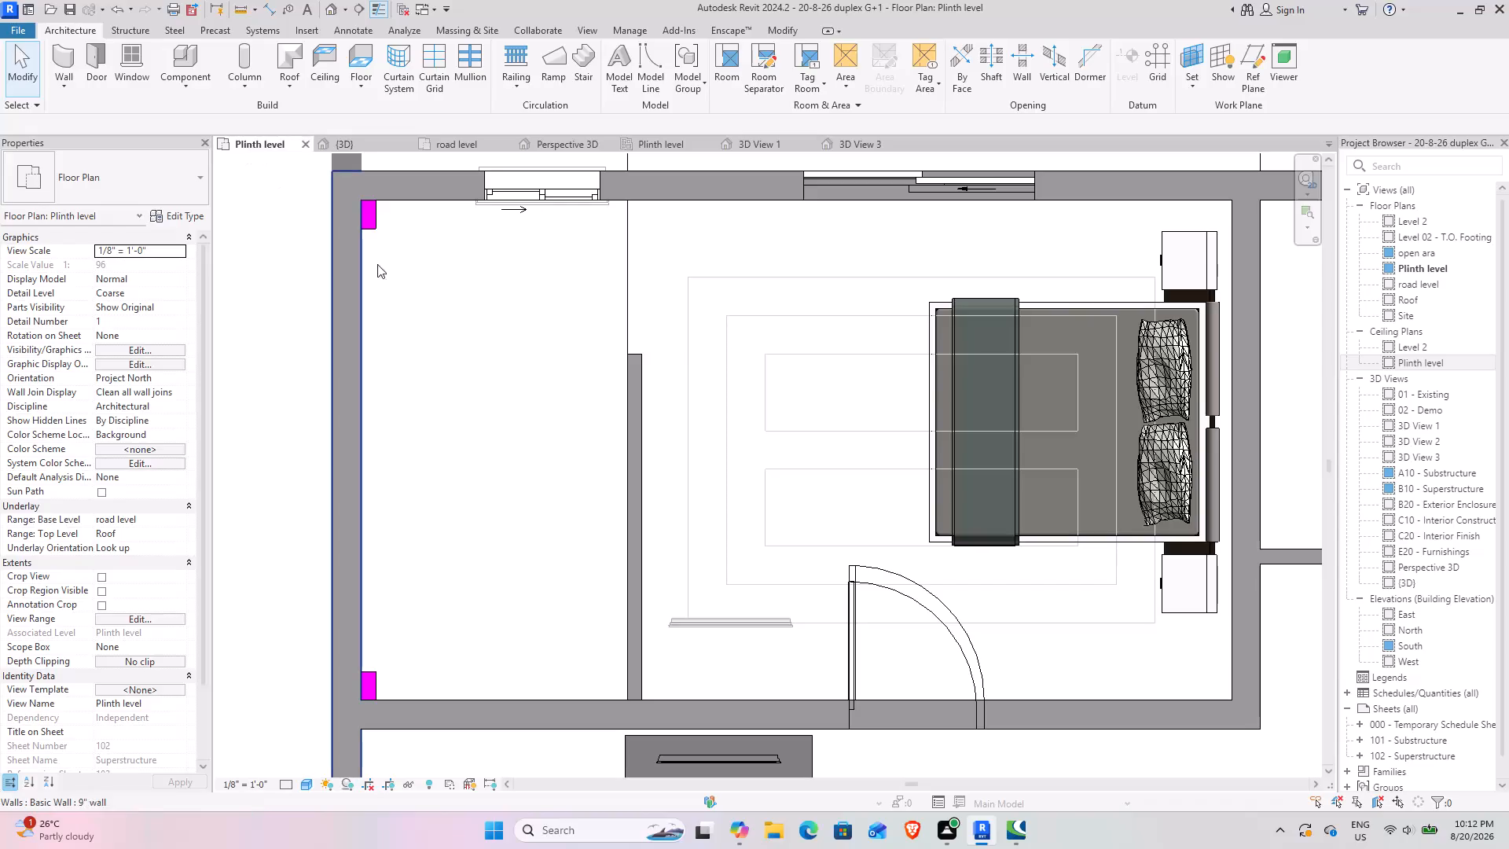
{"action": "scroll", "coordinate": [688, 455], "scroll_direction": "up", "scroll_amount": 2}
{"action": "scroll", "coordinate": [694, 444], "scroll_direction": "down", "scroll_amount": 4}
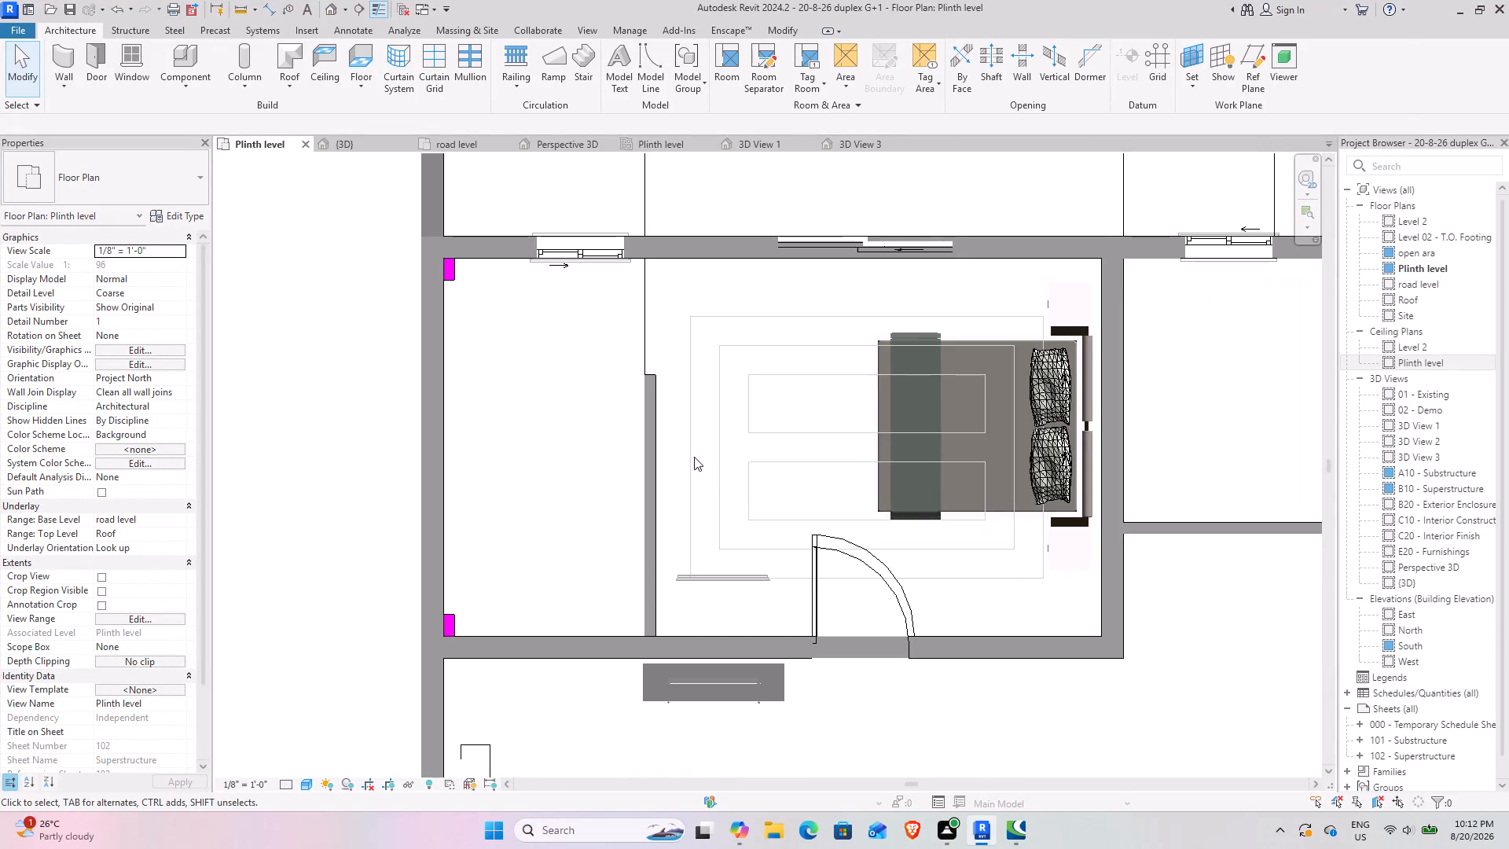
{"action": "scroll", "coordinate": [739, 493], "scroll_direction": "down", "scroll_amount": 4}
{"action": "middle_click_drag", "start_coordinate": [897, 599], "coordinate": [697, 488]}
{"action": "scroll", "coordinate": [631, 488], "scroll_direction": "down", "scroll_amount": 1}
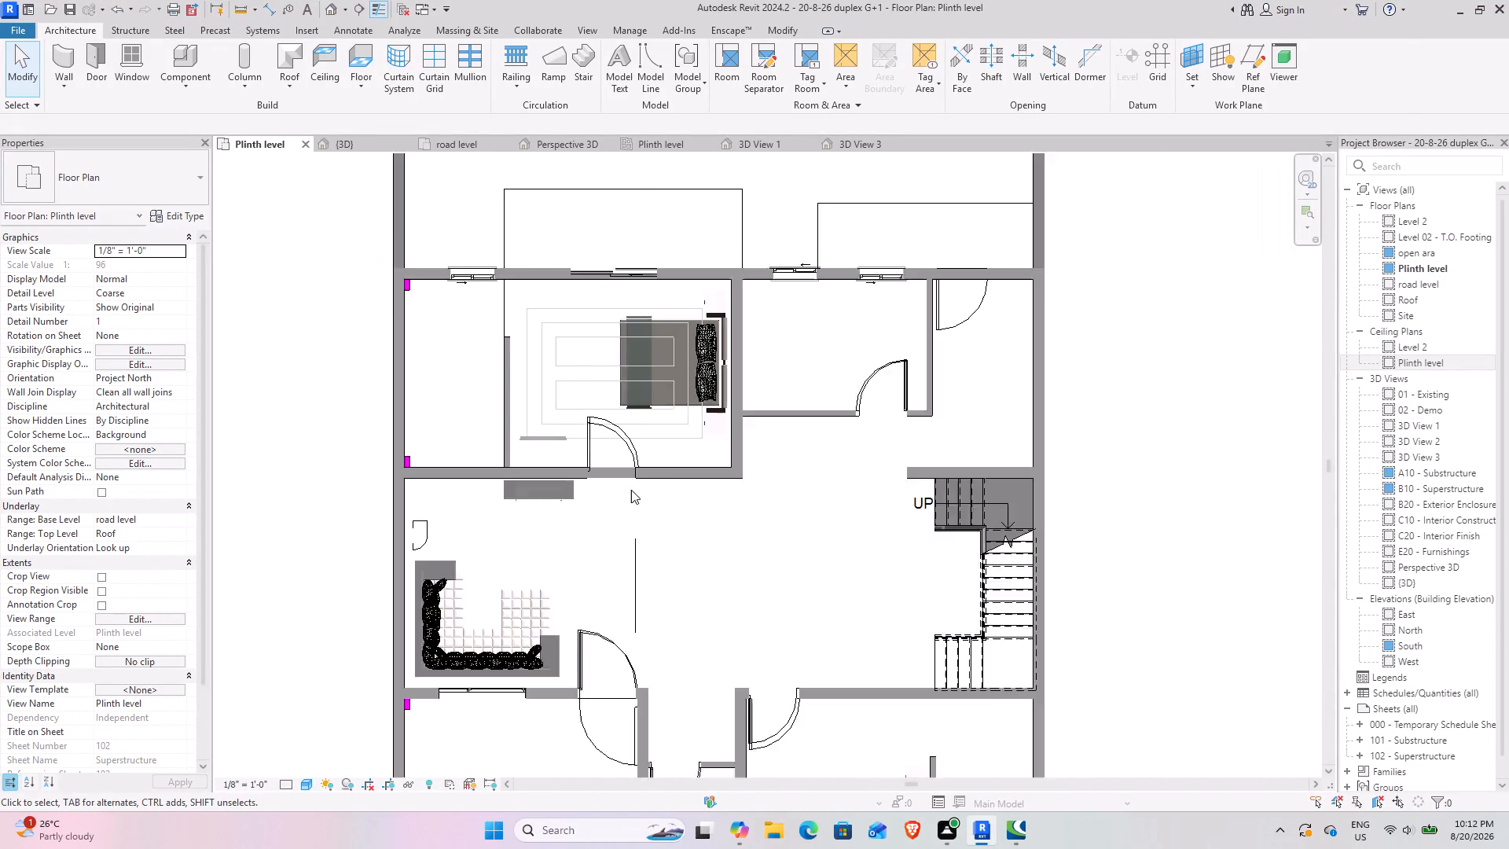
{"action": "scroll", "coordinate": [631, 490], "scroll_direction": "down", "scroll_amount": 2}
{"action": "middle_click_drag", "start_coordinate": [614, 597], "coordinate": [661, 639]}
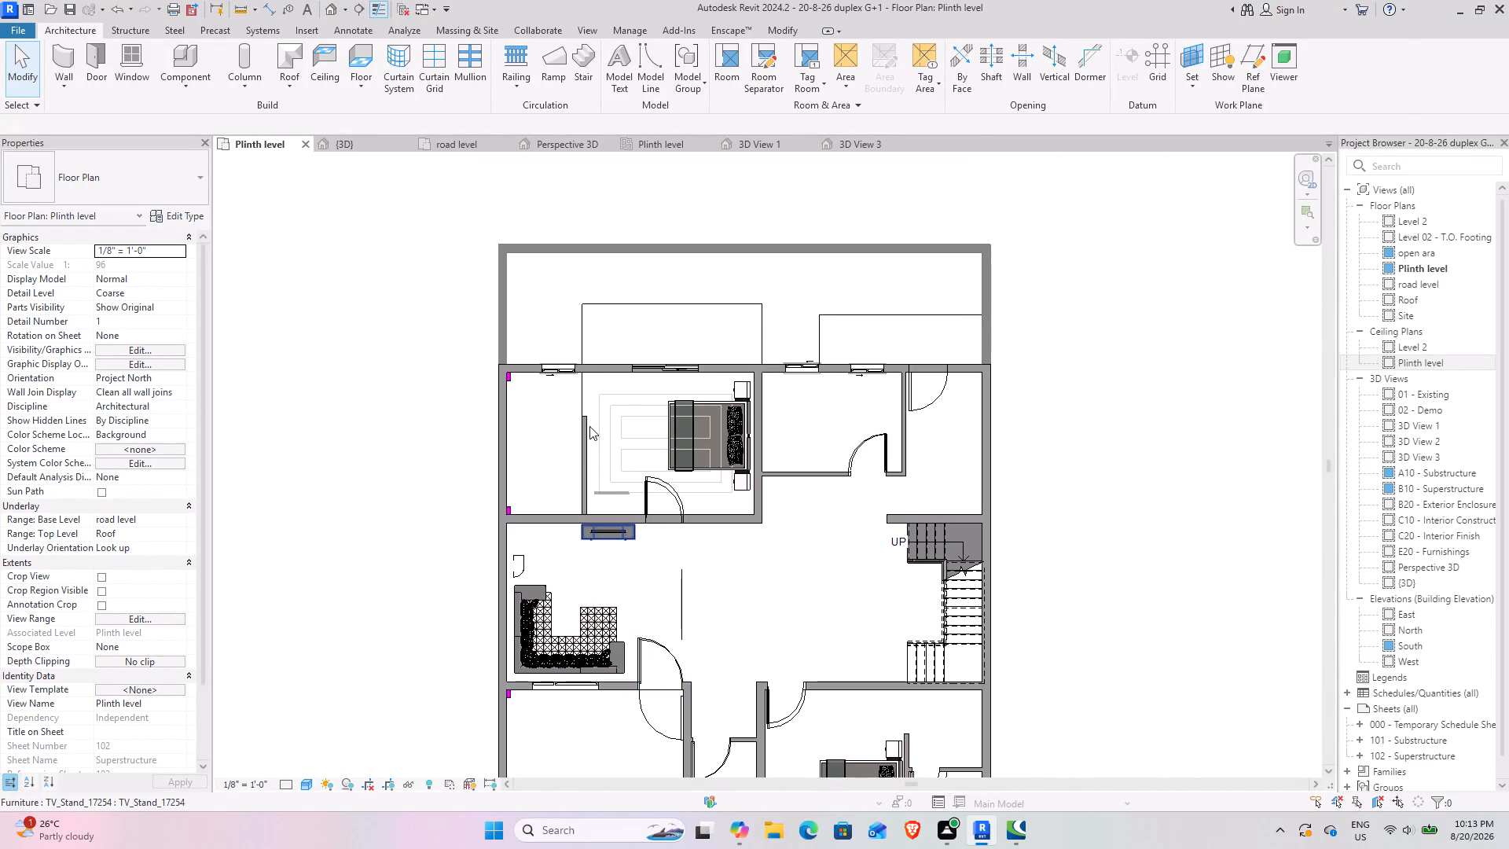
{"action": "scroll", "coordinate": [589, 426], "scroll_direction": "up", "scroll_amount": 8}
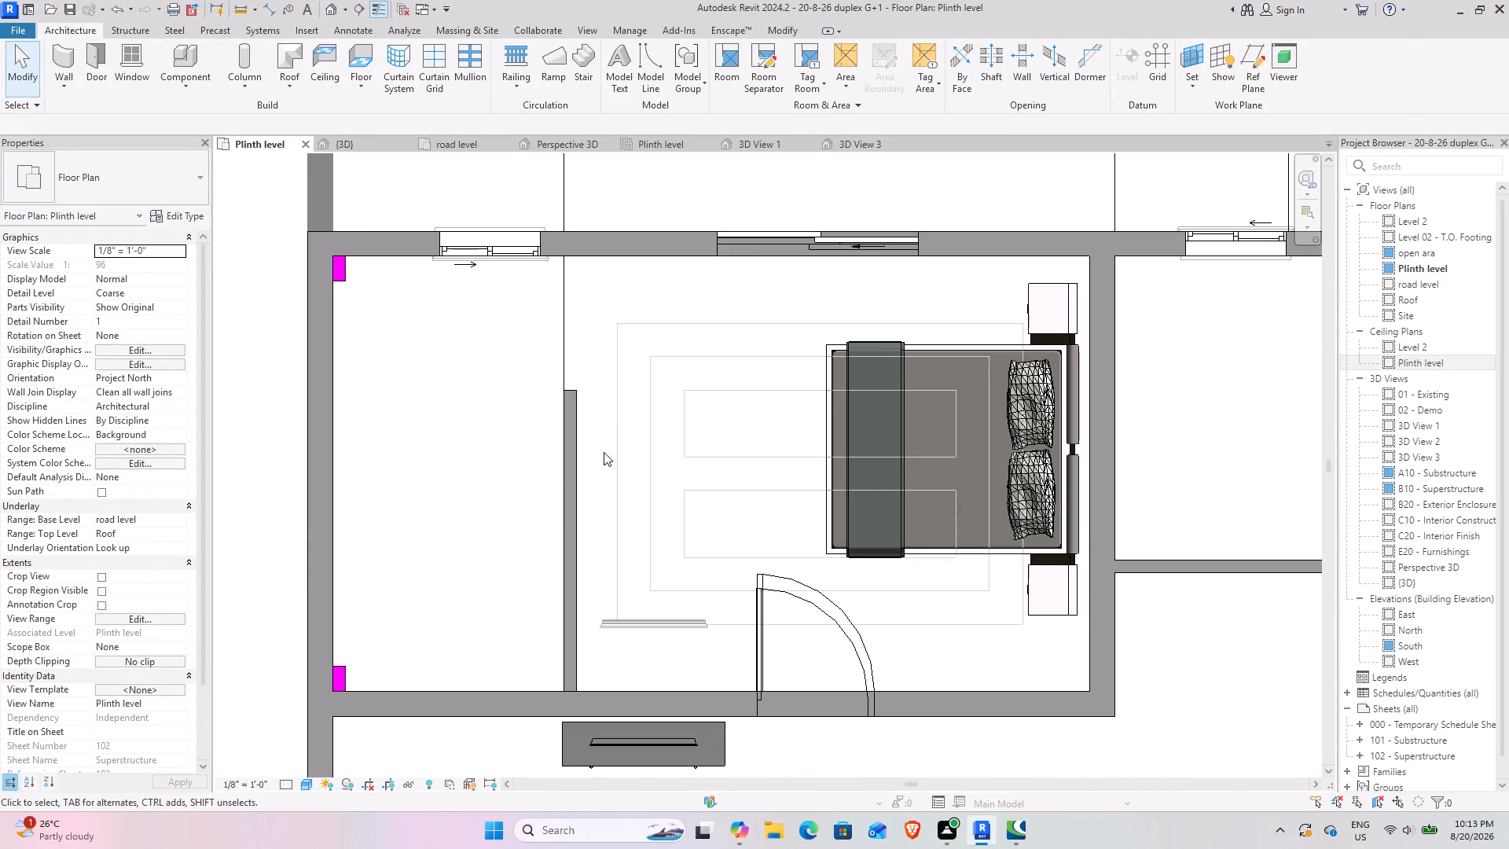
{"action": "scroll", "coordinate": [585, 417], "scroll_direction": "up", "scroll_amount": 3}
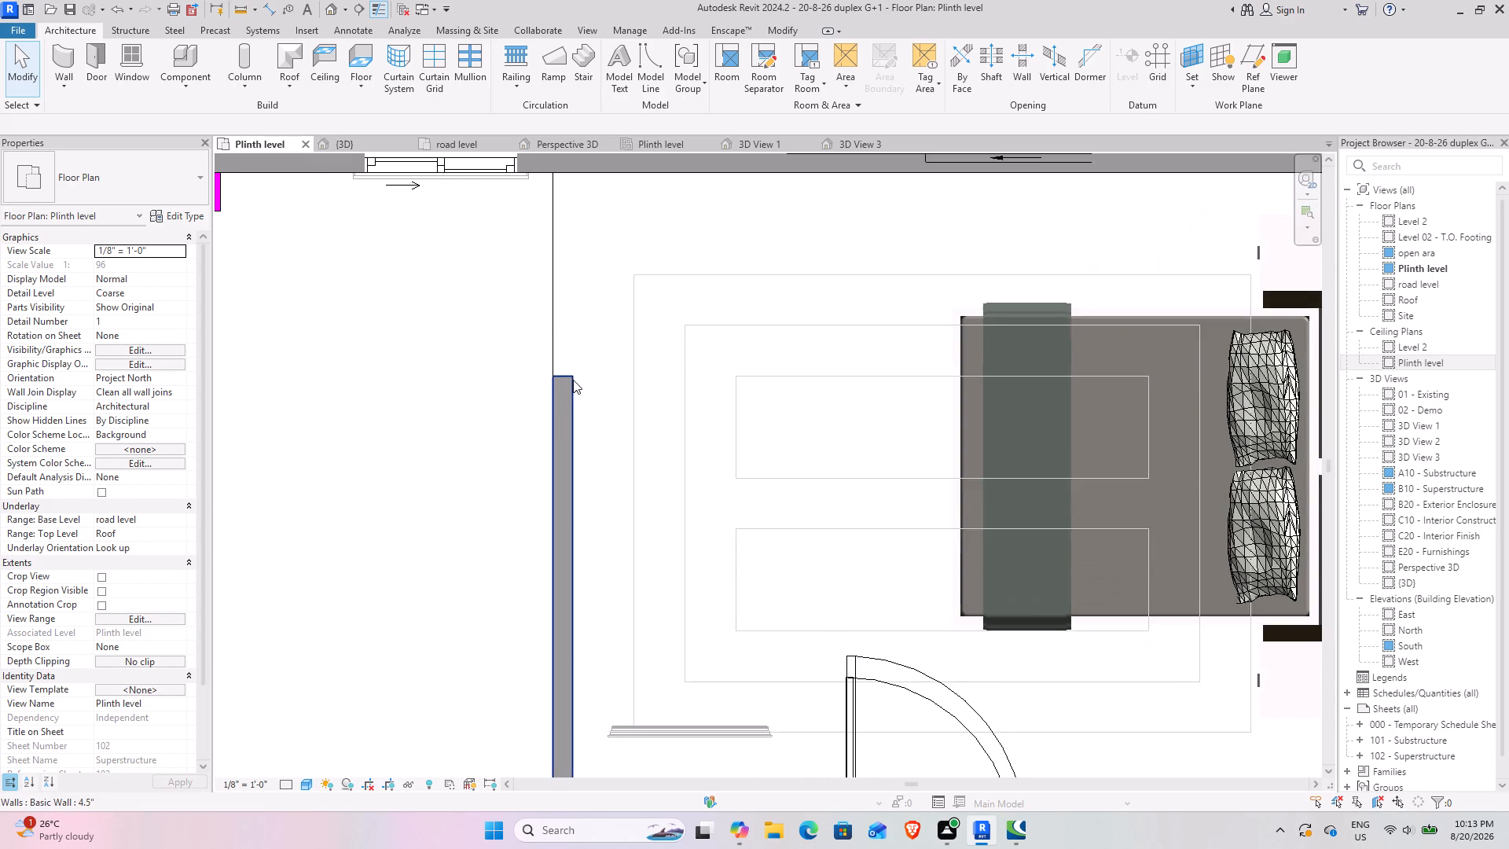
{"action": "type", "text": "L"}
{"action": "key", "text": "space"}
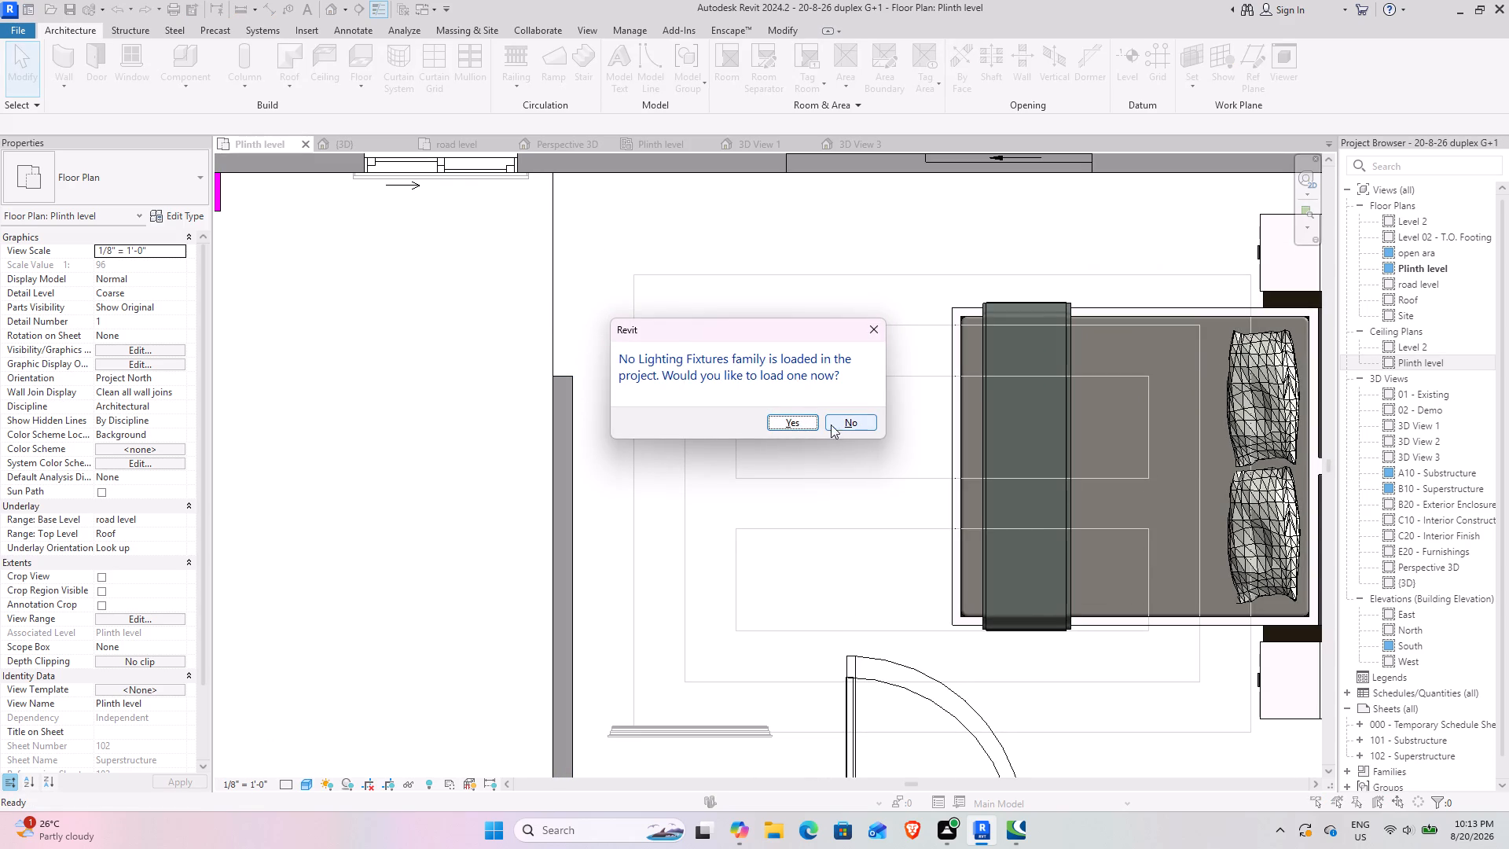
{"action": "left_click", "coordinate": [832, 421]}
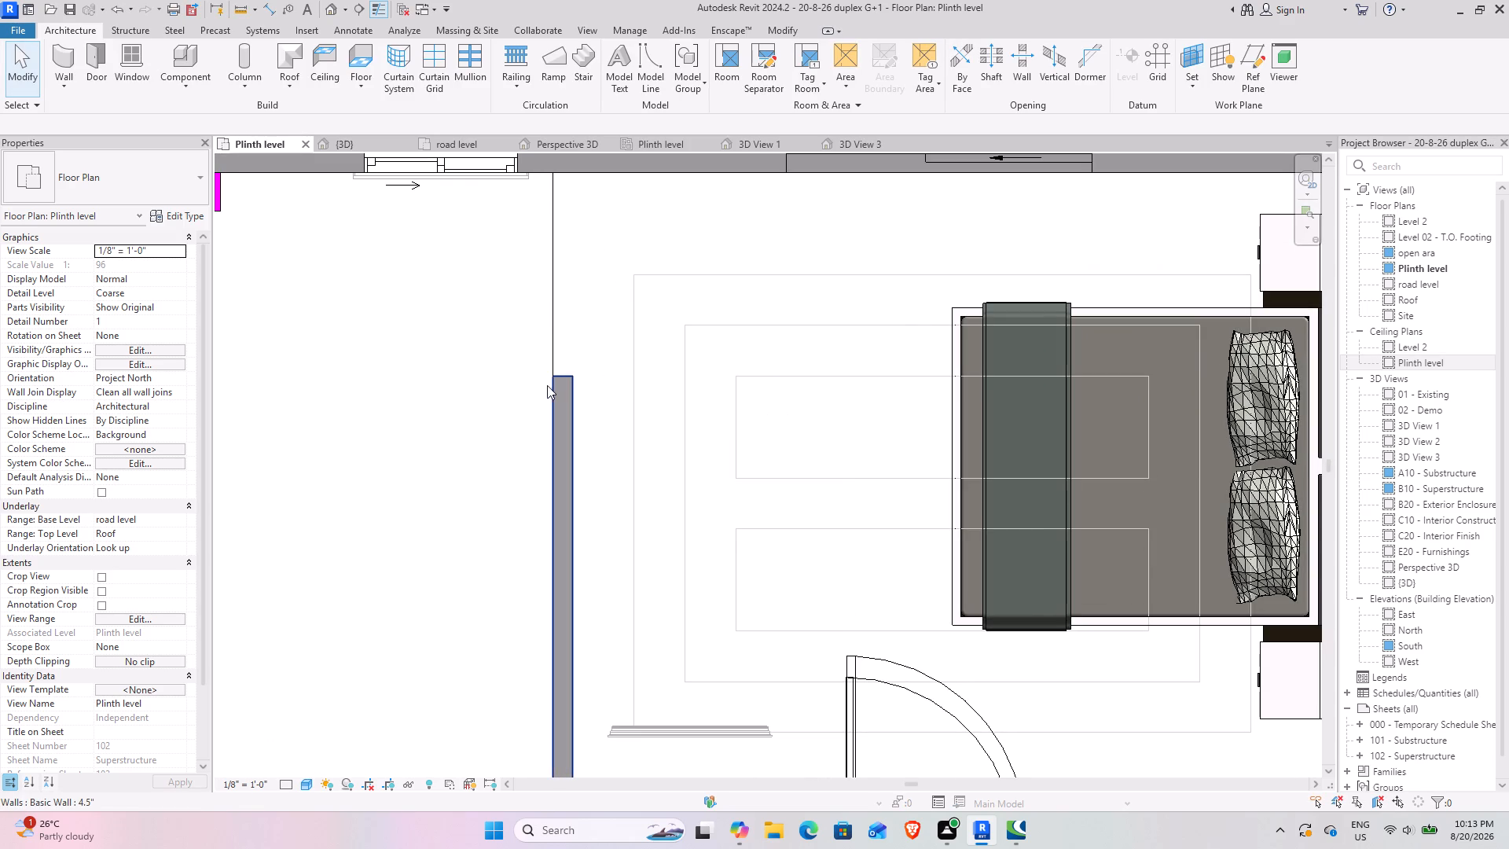
Draw model lines outlining a rectangle about 2'-2 1/2" by 6'-0" against the partition wall's bedroom side, starting at its free end.
{"action": "type", "text": "LI"}
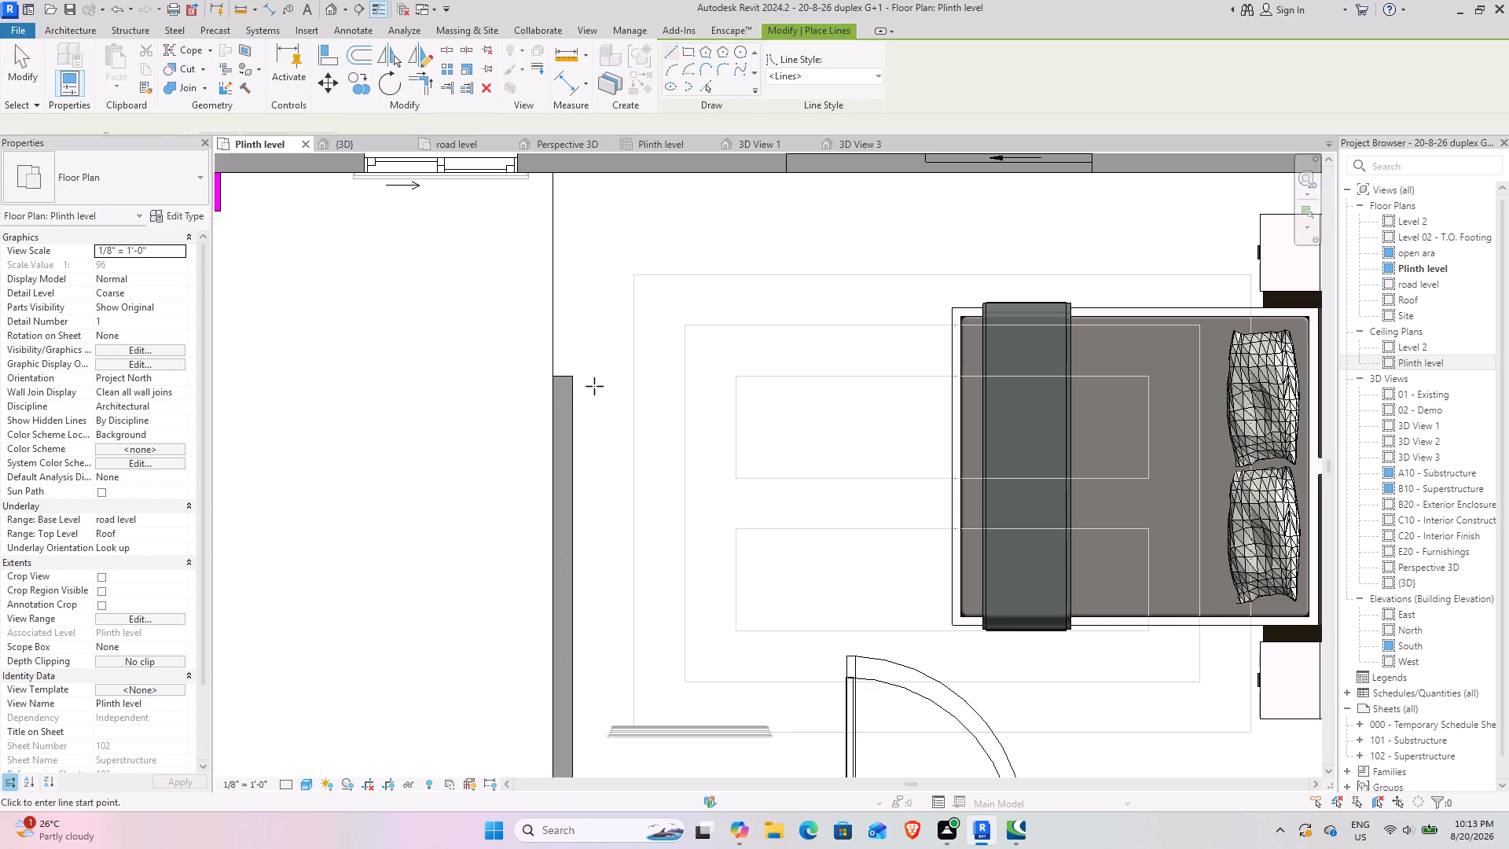
{"action": "left_click", "coordinate": [580, 376]}
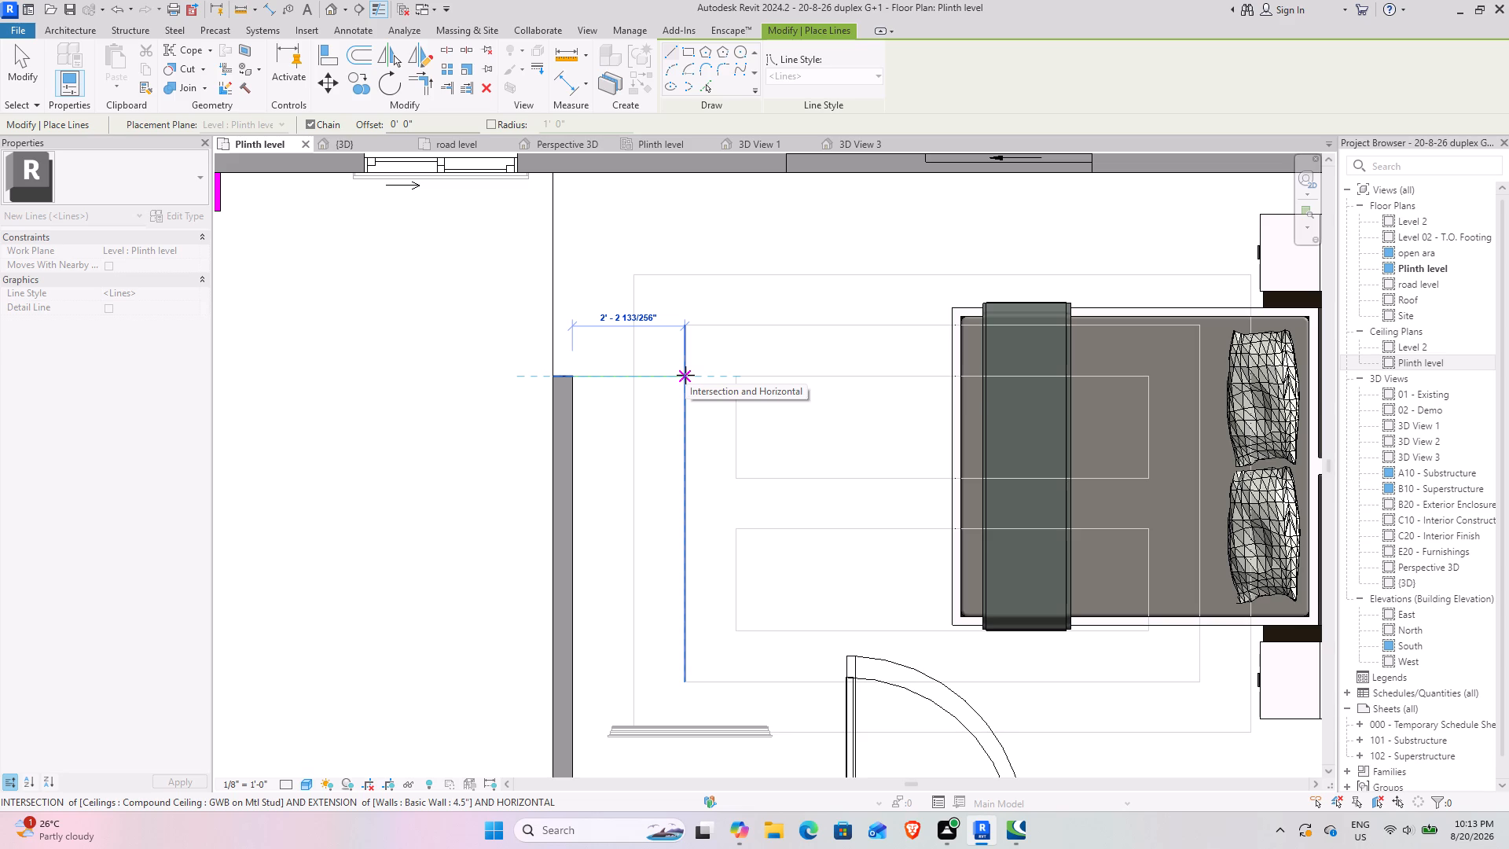
{"action": "left_click", "coordinate": [685, 375]}
{"action": "middle_click_drag", "start_coordinate": [686, 585], "coordinate": [670, 361]}
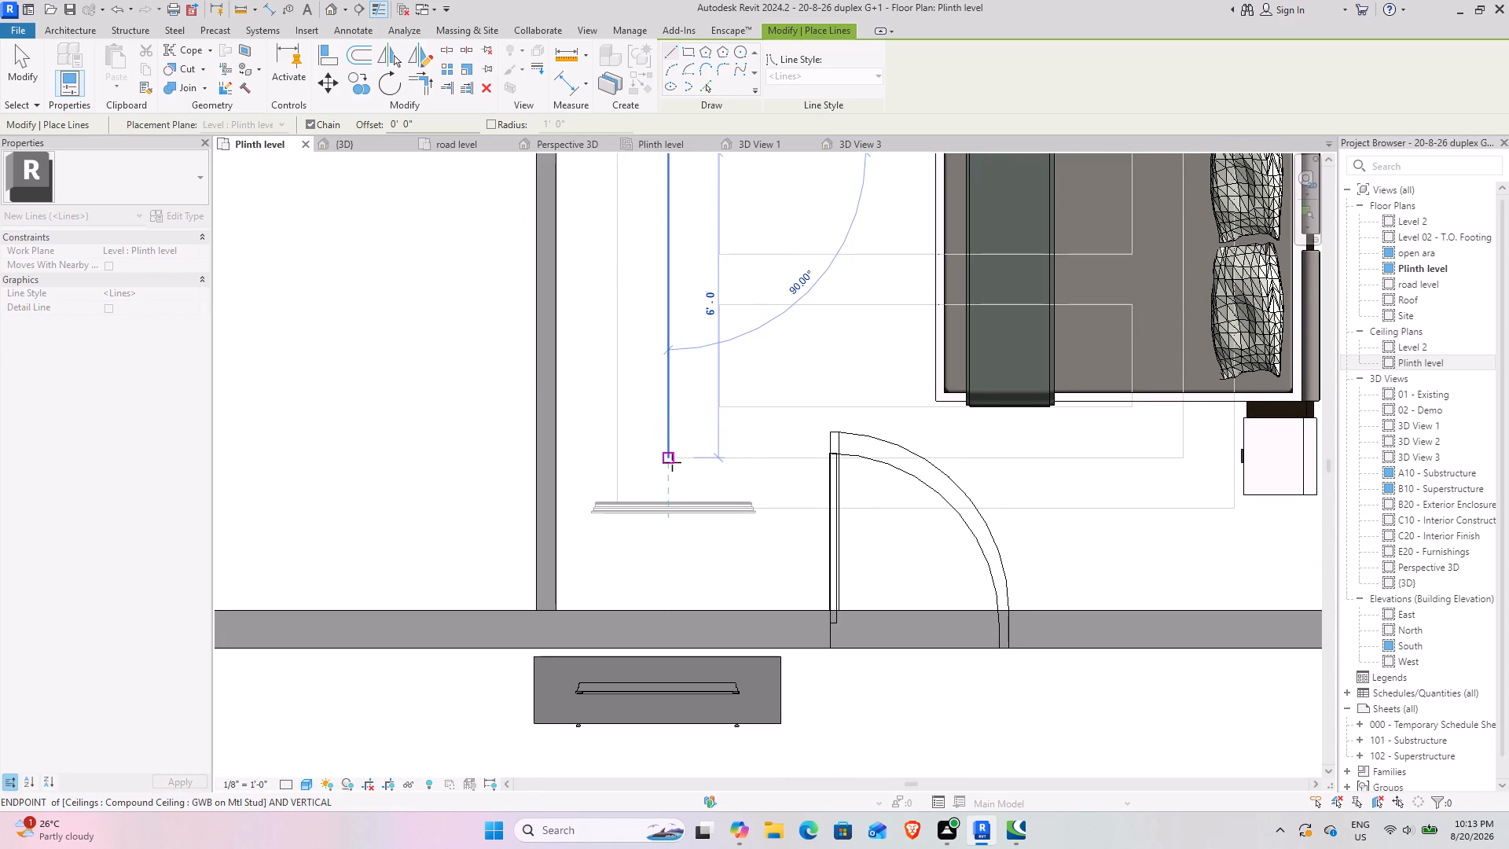
{"action": "middle_click_drag", "start_coordinate": [663, 489], "coordinate": [637, 661]}
{"action": "left_click", "coordinate": [650, 630]}
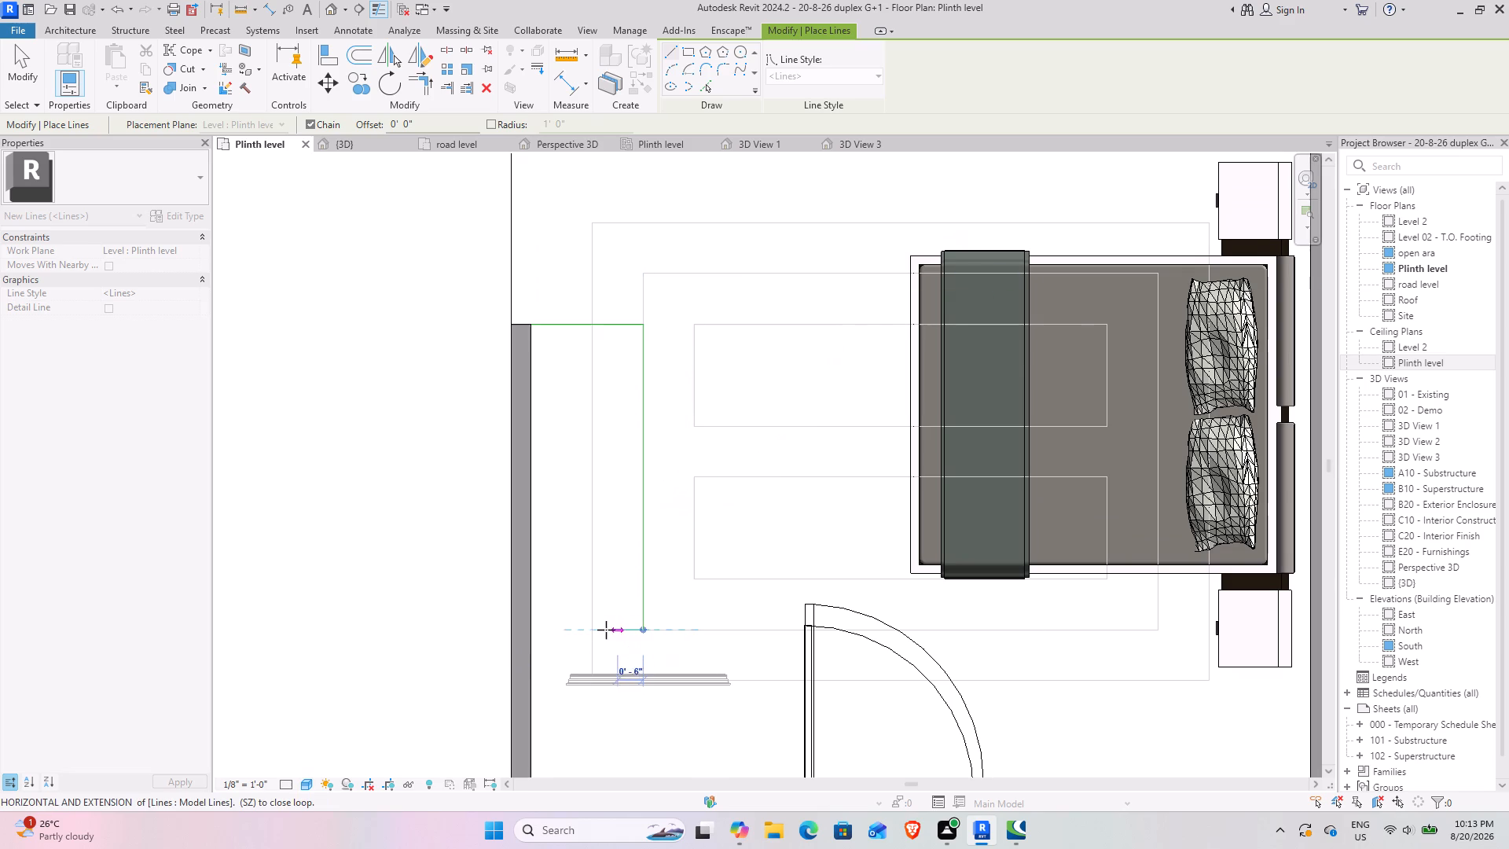
{"action": "left_click", "coordinate": [534, 631]}
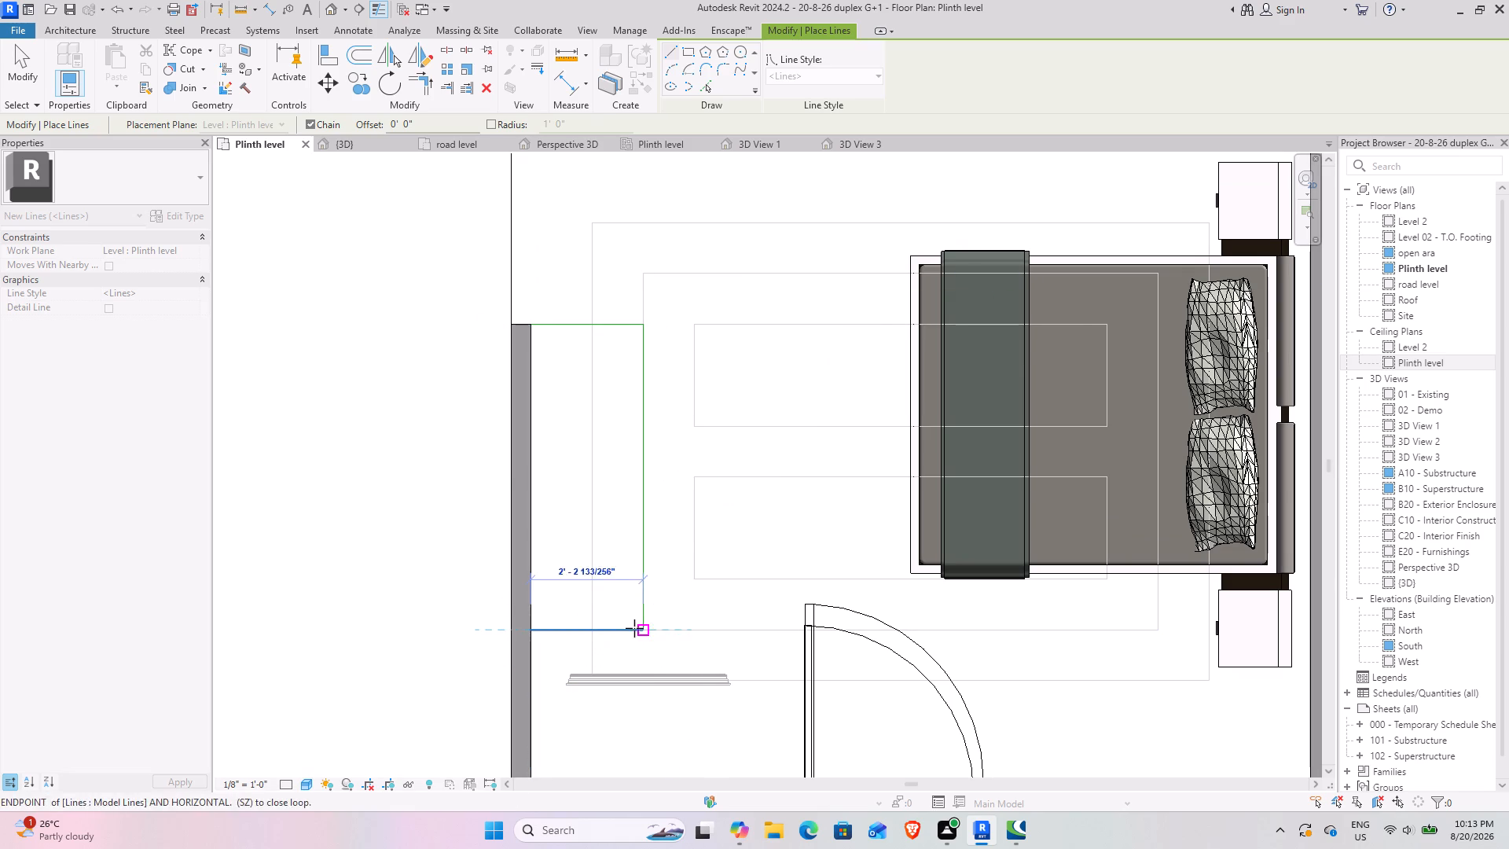
{"action": "key", "text": "Escape"}
Draw a 3'-0" model line extending the rectangle's outer side from its corner to the bedroom's door wall.
{"action": "left_click", "coordinate": [645, 632]}
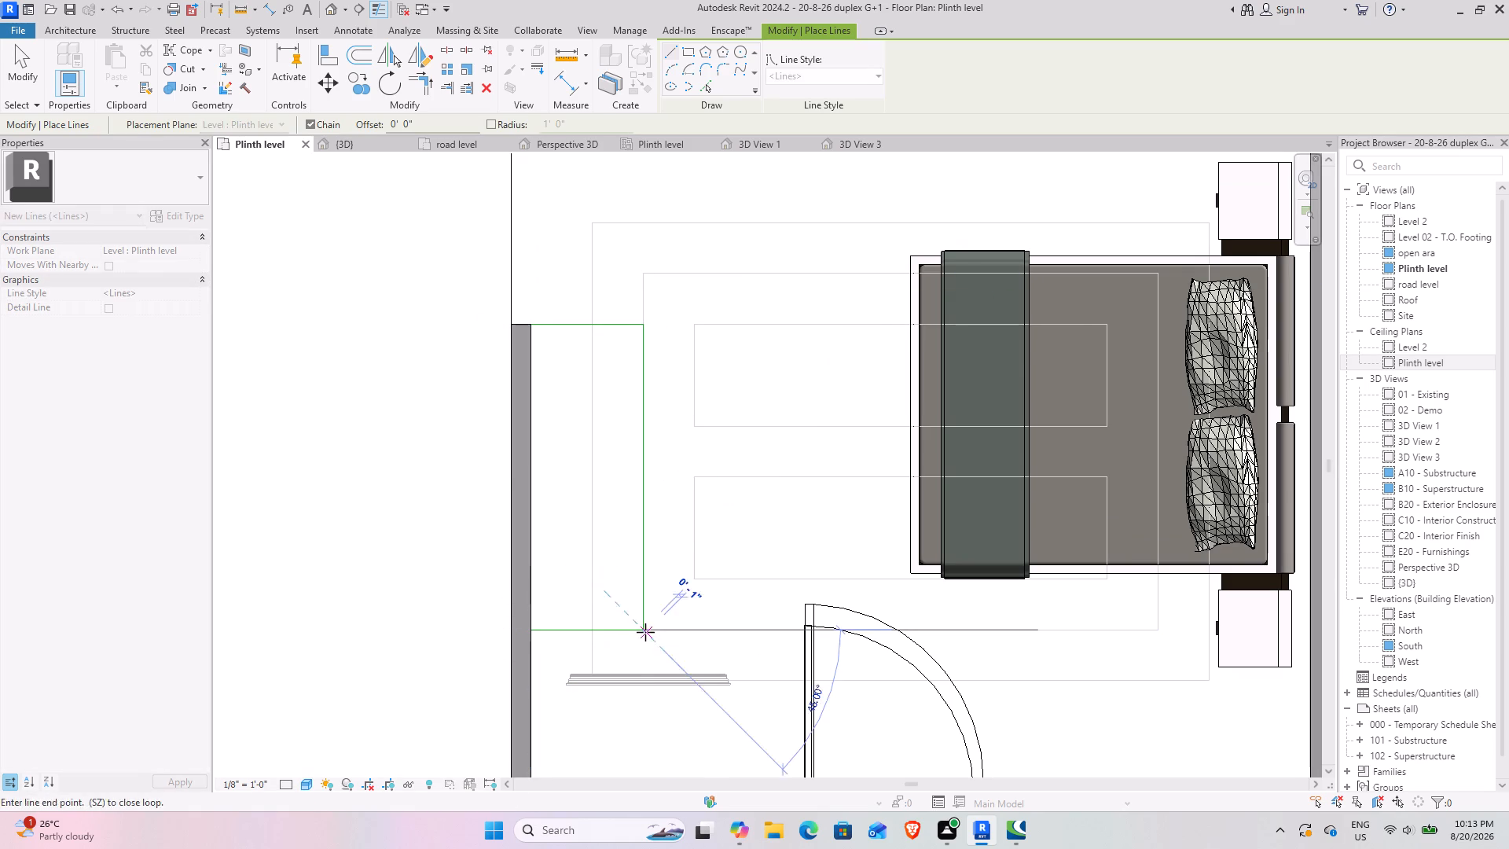
{"action": "middle_click_drag", "start_coordinate": [639, 671], "coordinate": [638, 512]}
{"action": "left_click", "coordinate": [644, 622]}
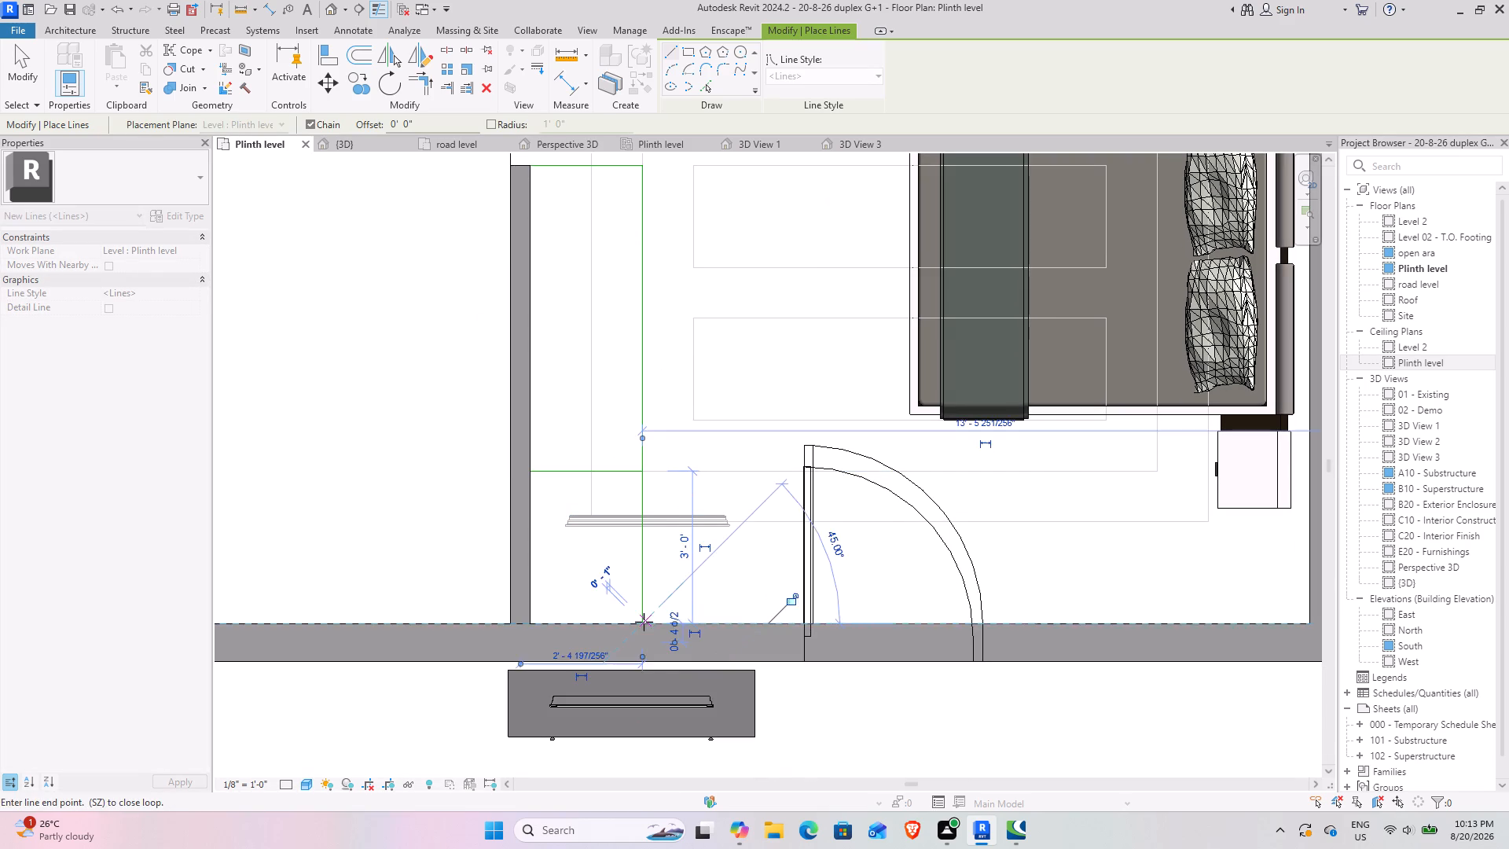
{"action": "key", "text": "Escape"}
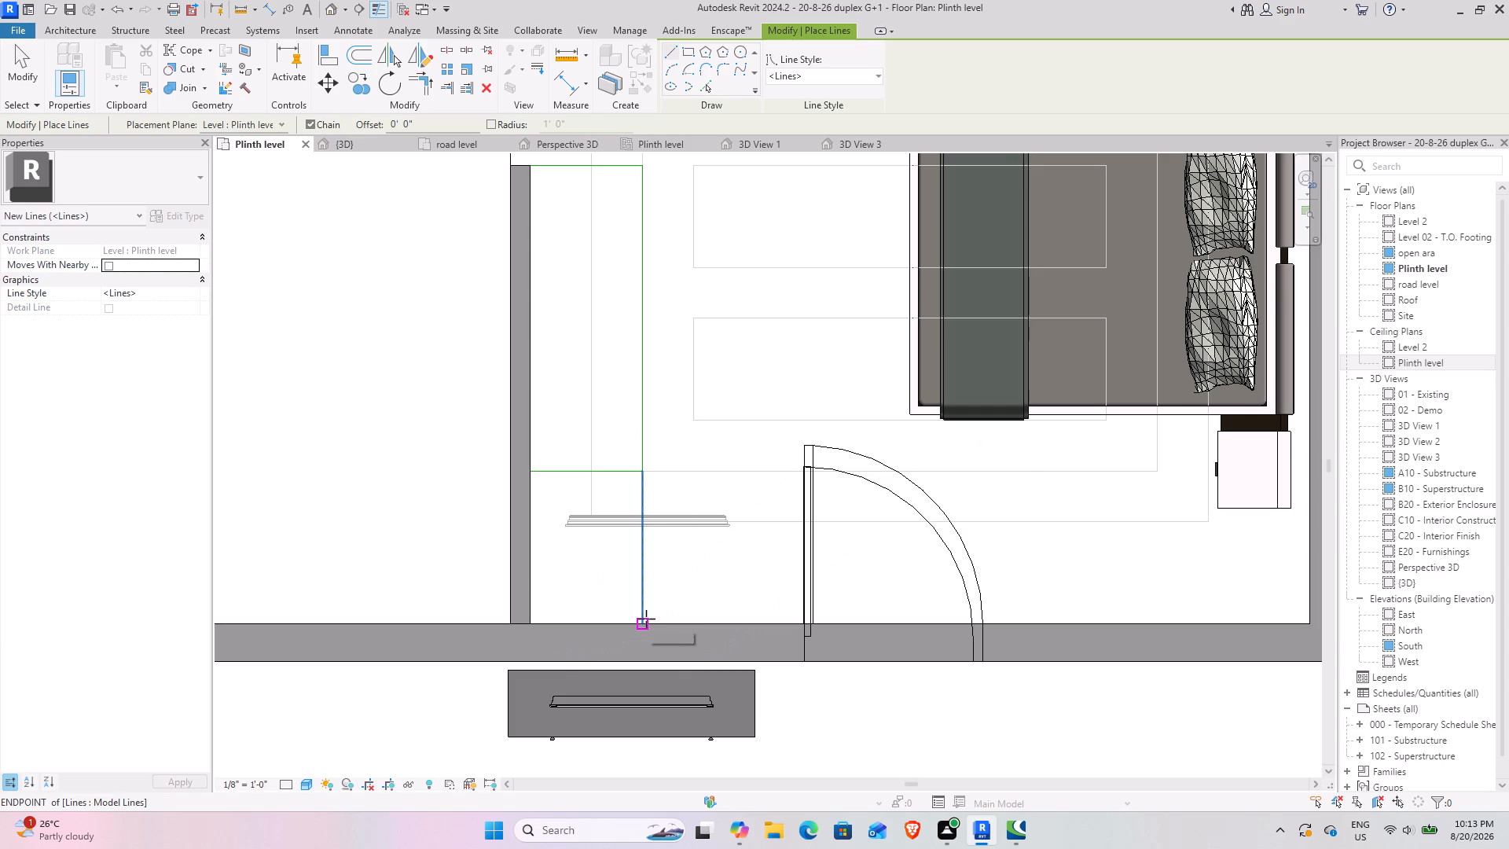
{"action": "key", "text": "Escape"}
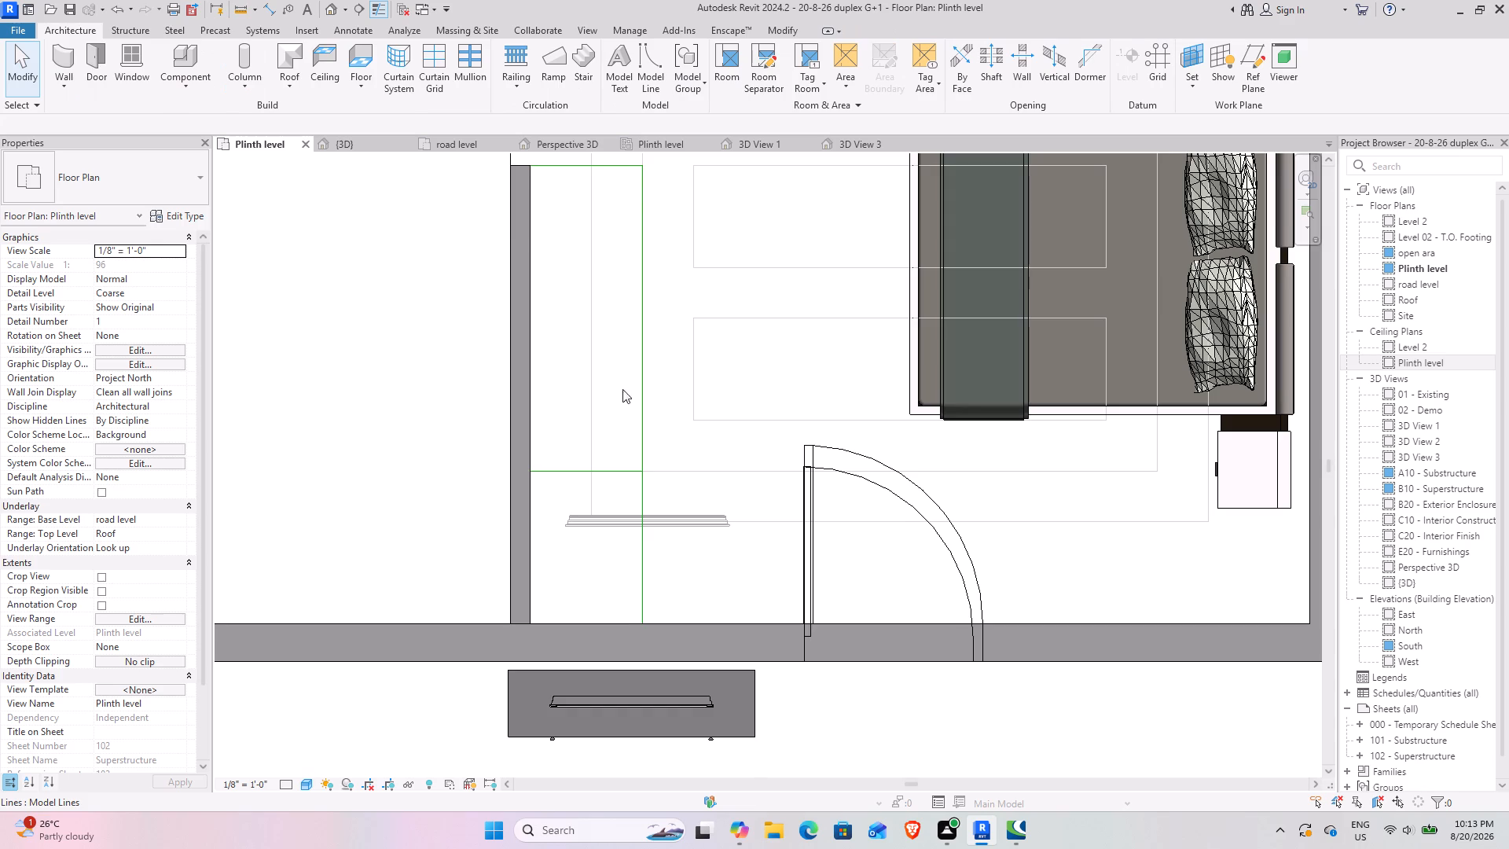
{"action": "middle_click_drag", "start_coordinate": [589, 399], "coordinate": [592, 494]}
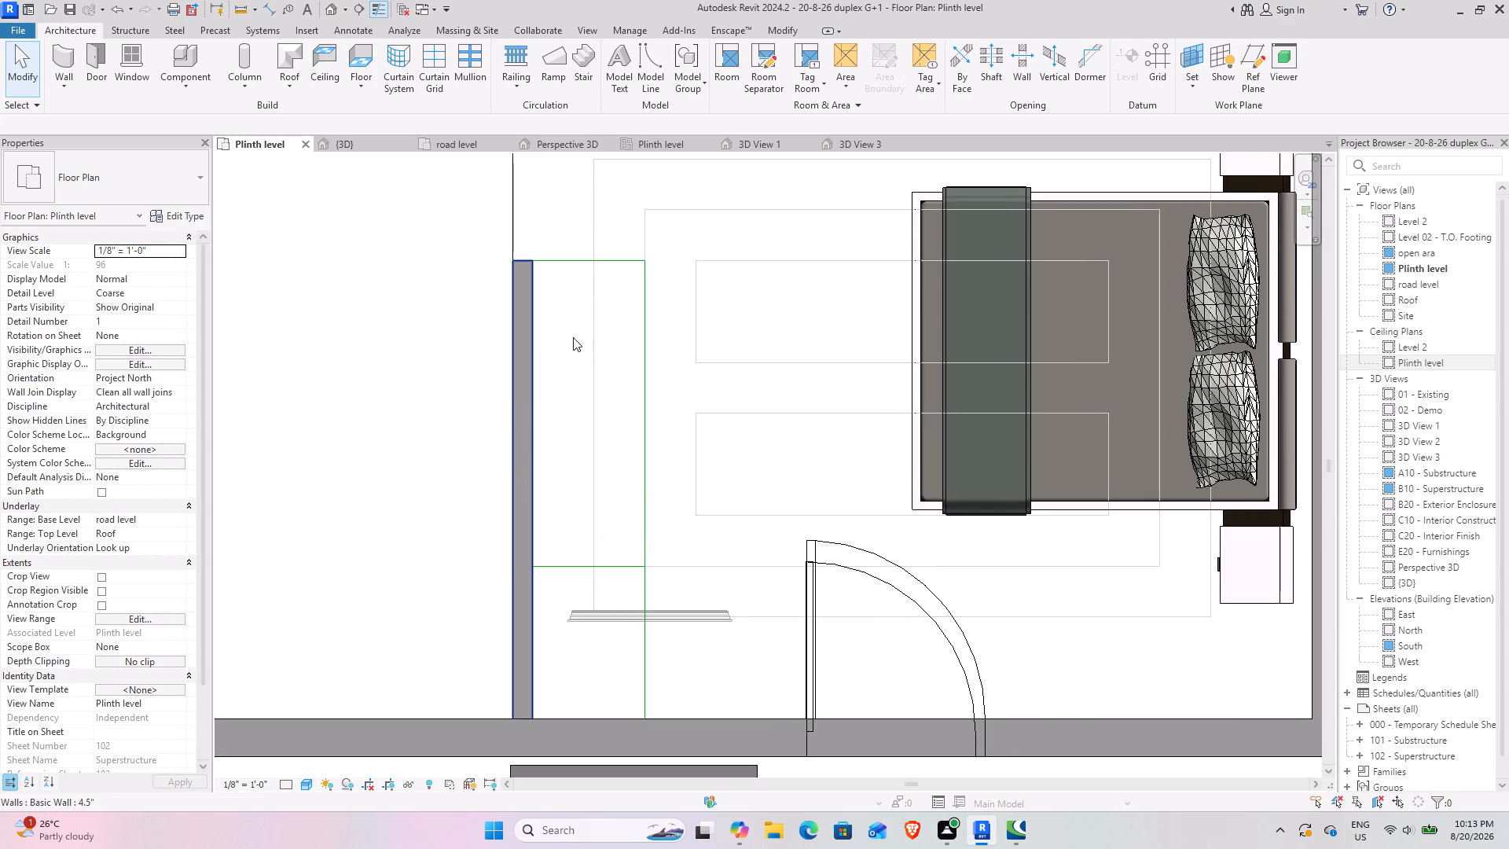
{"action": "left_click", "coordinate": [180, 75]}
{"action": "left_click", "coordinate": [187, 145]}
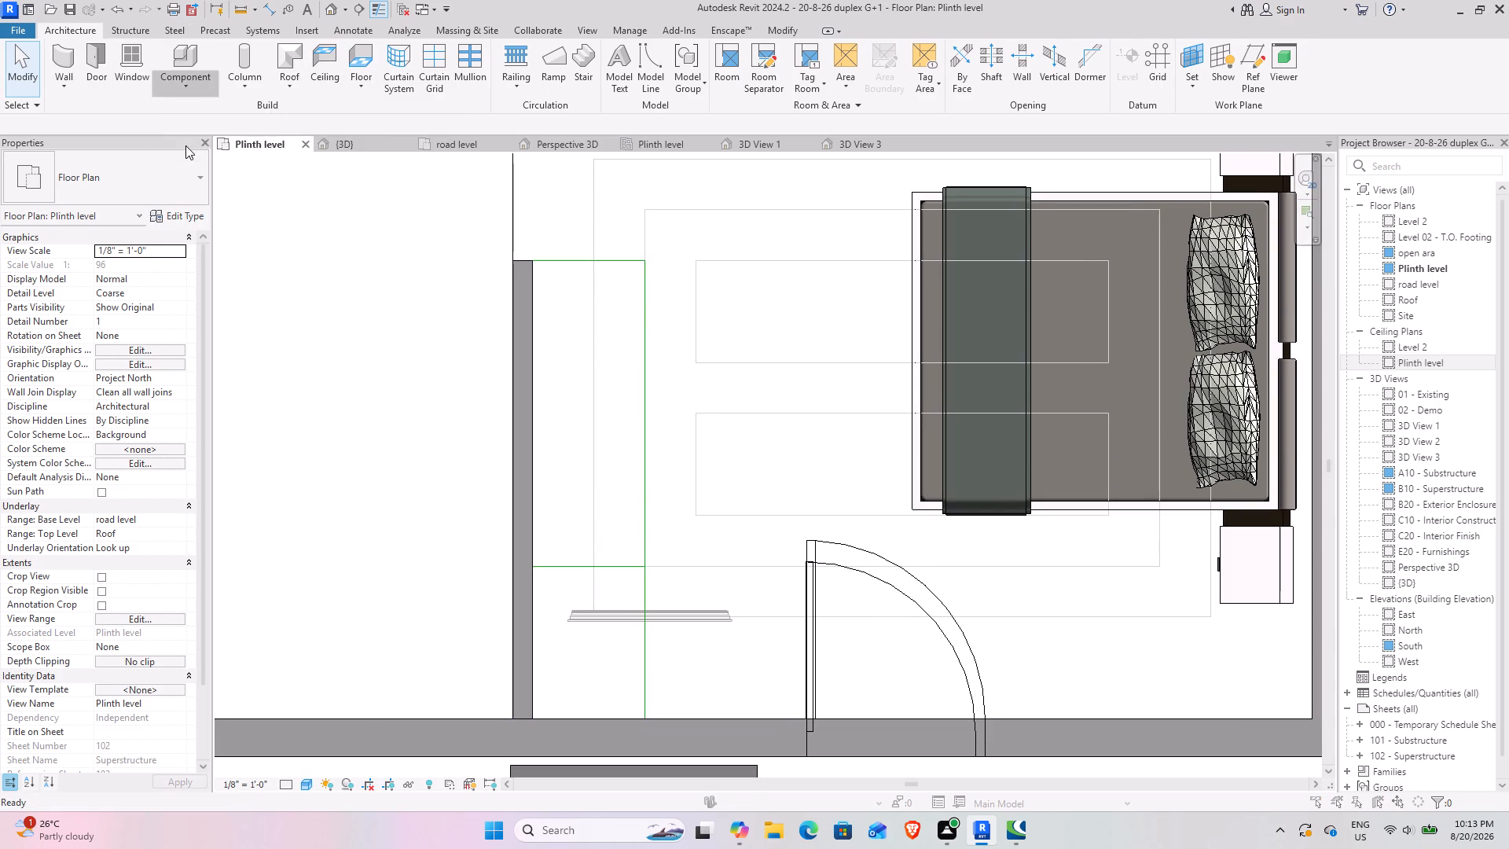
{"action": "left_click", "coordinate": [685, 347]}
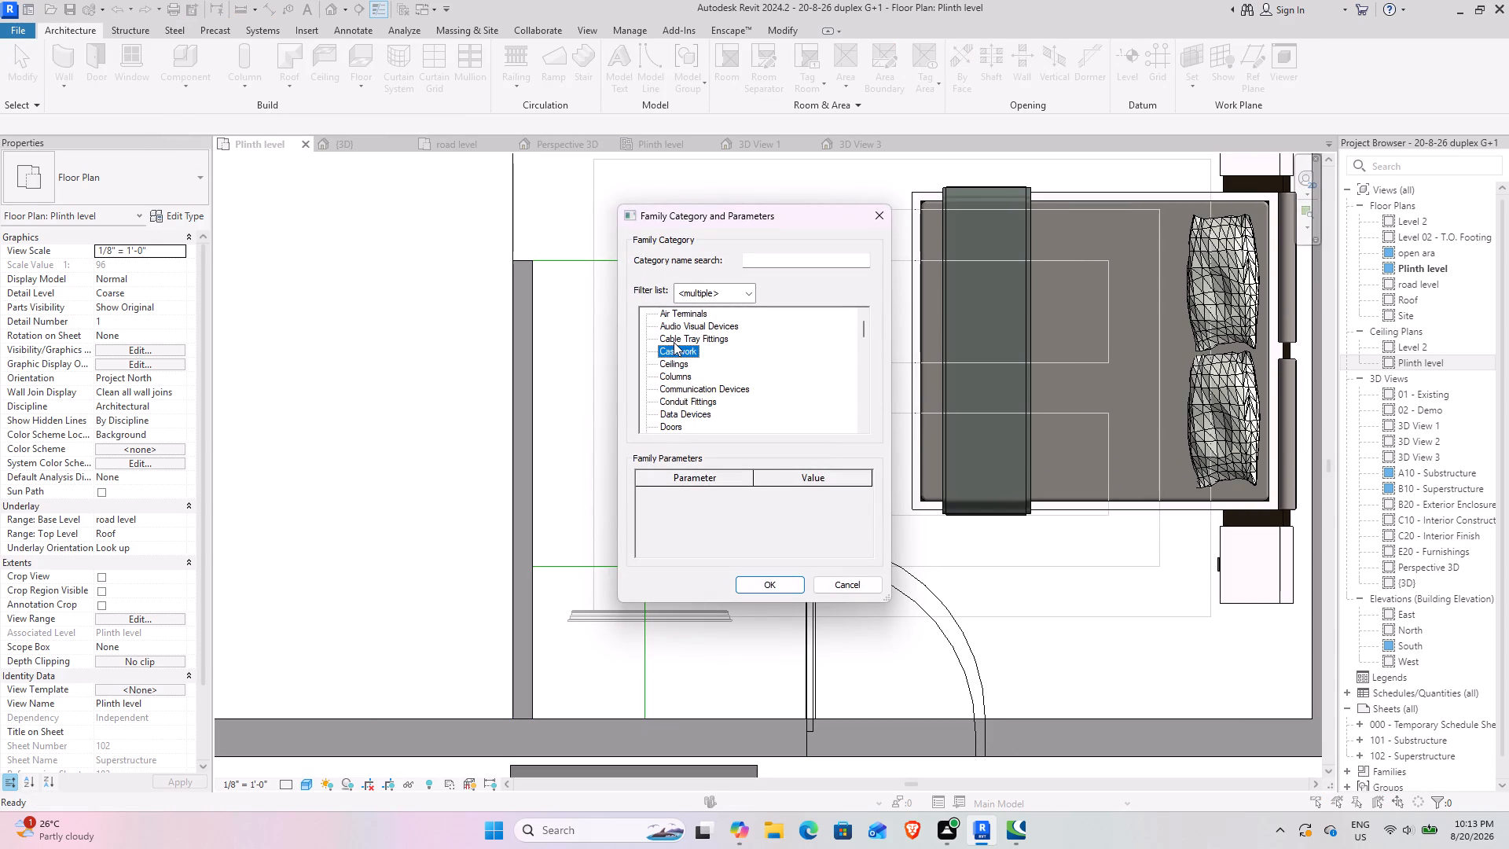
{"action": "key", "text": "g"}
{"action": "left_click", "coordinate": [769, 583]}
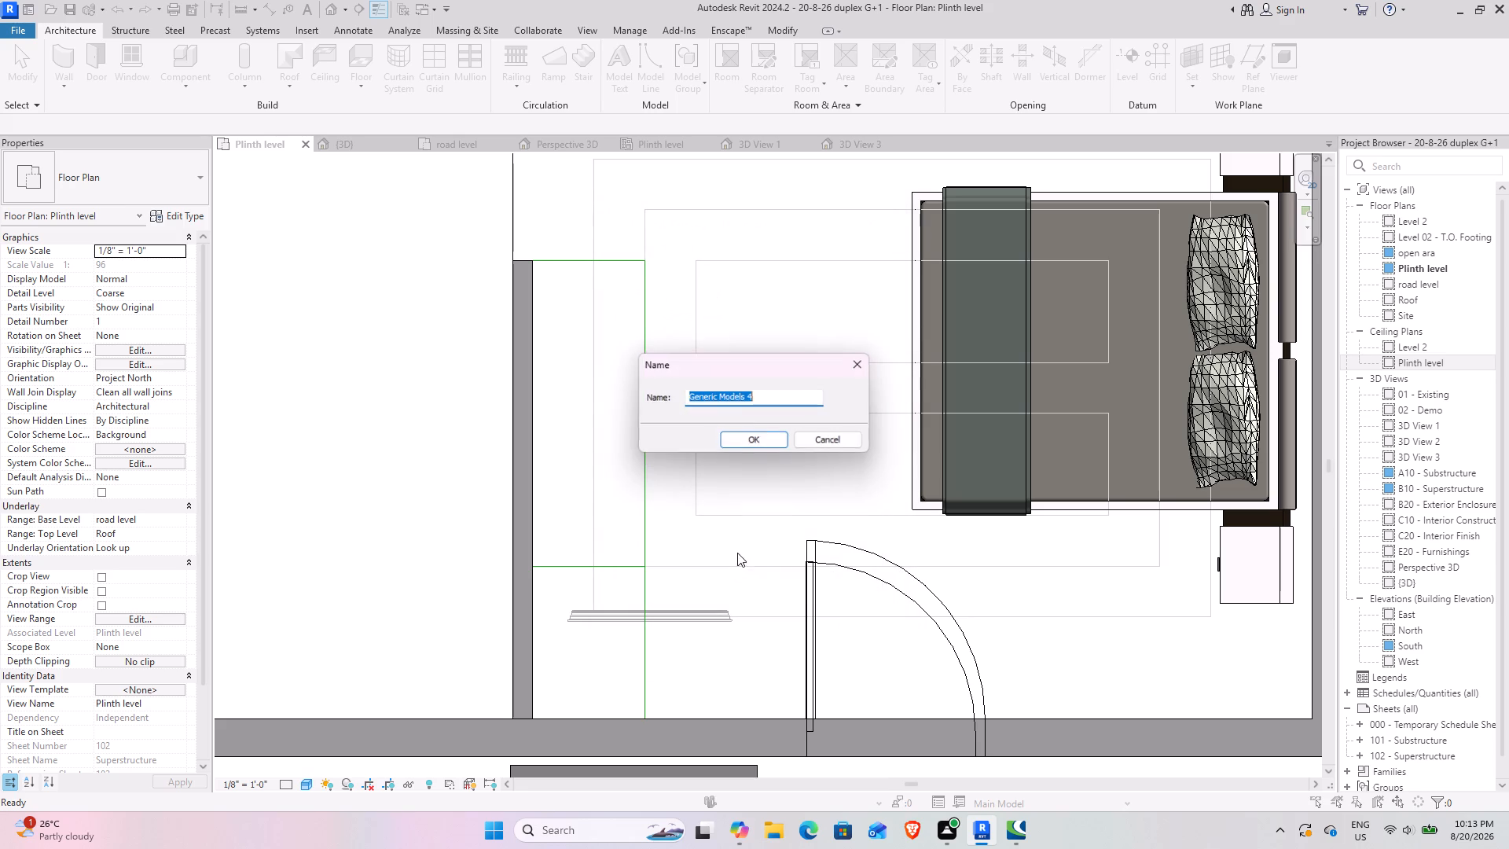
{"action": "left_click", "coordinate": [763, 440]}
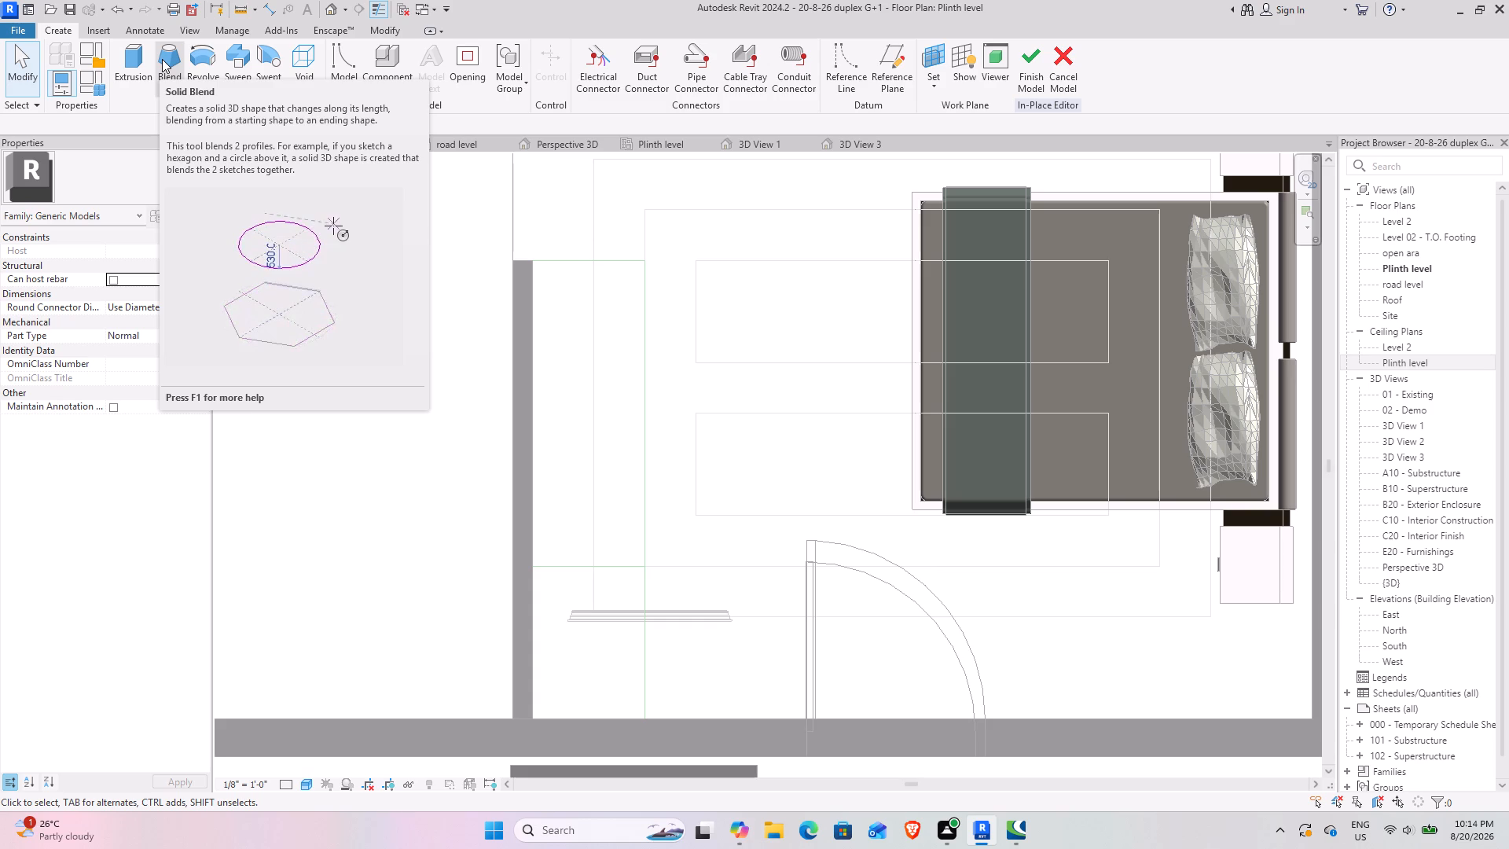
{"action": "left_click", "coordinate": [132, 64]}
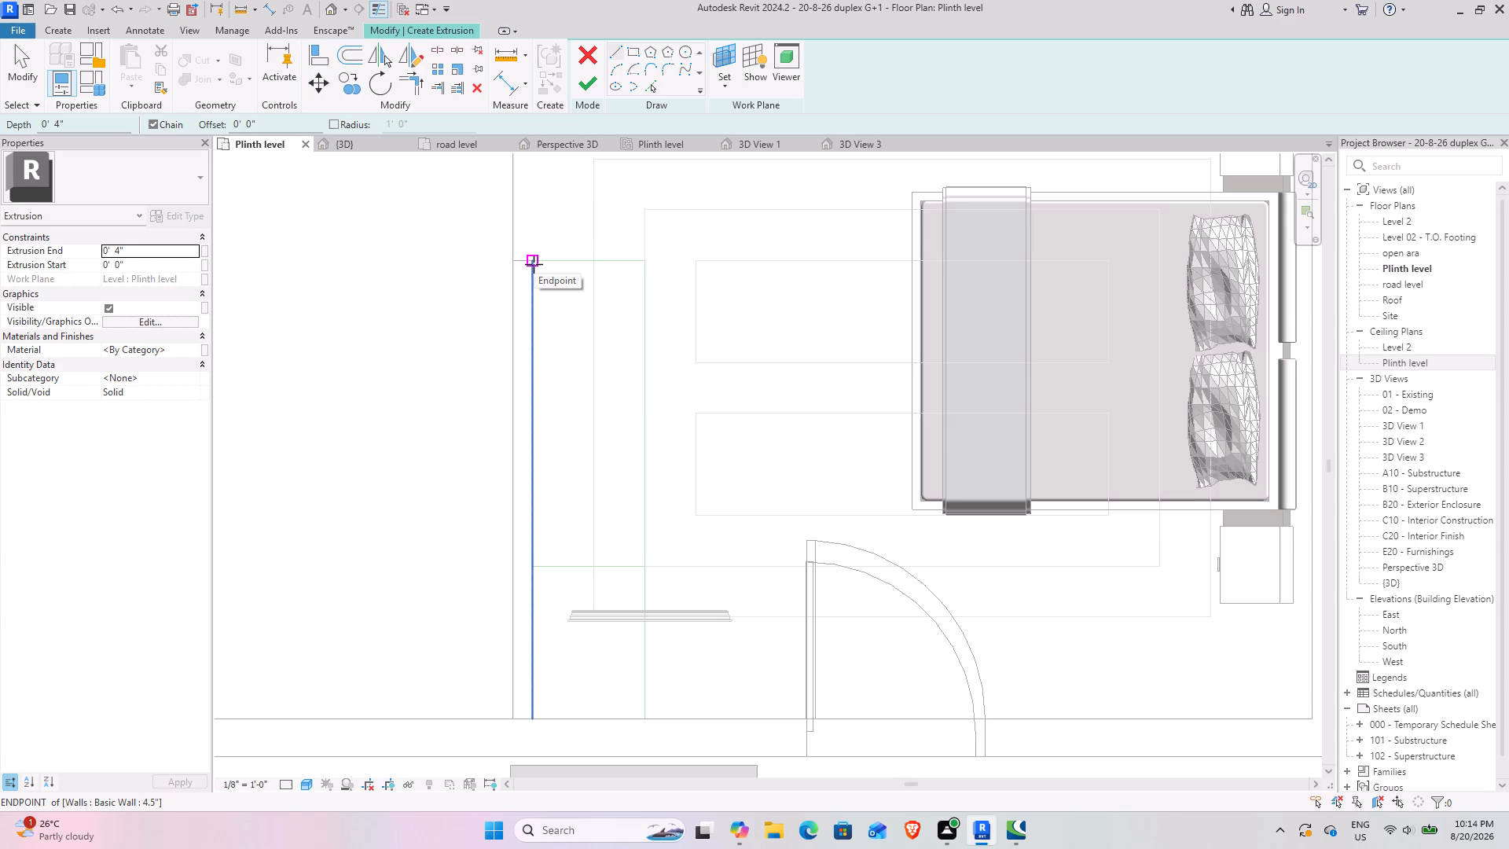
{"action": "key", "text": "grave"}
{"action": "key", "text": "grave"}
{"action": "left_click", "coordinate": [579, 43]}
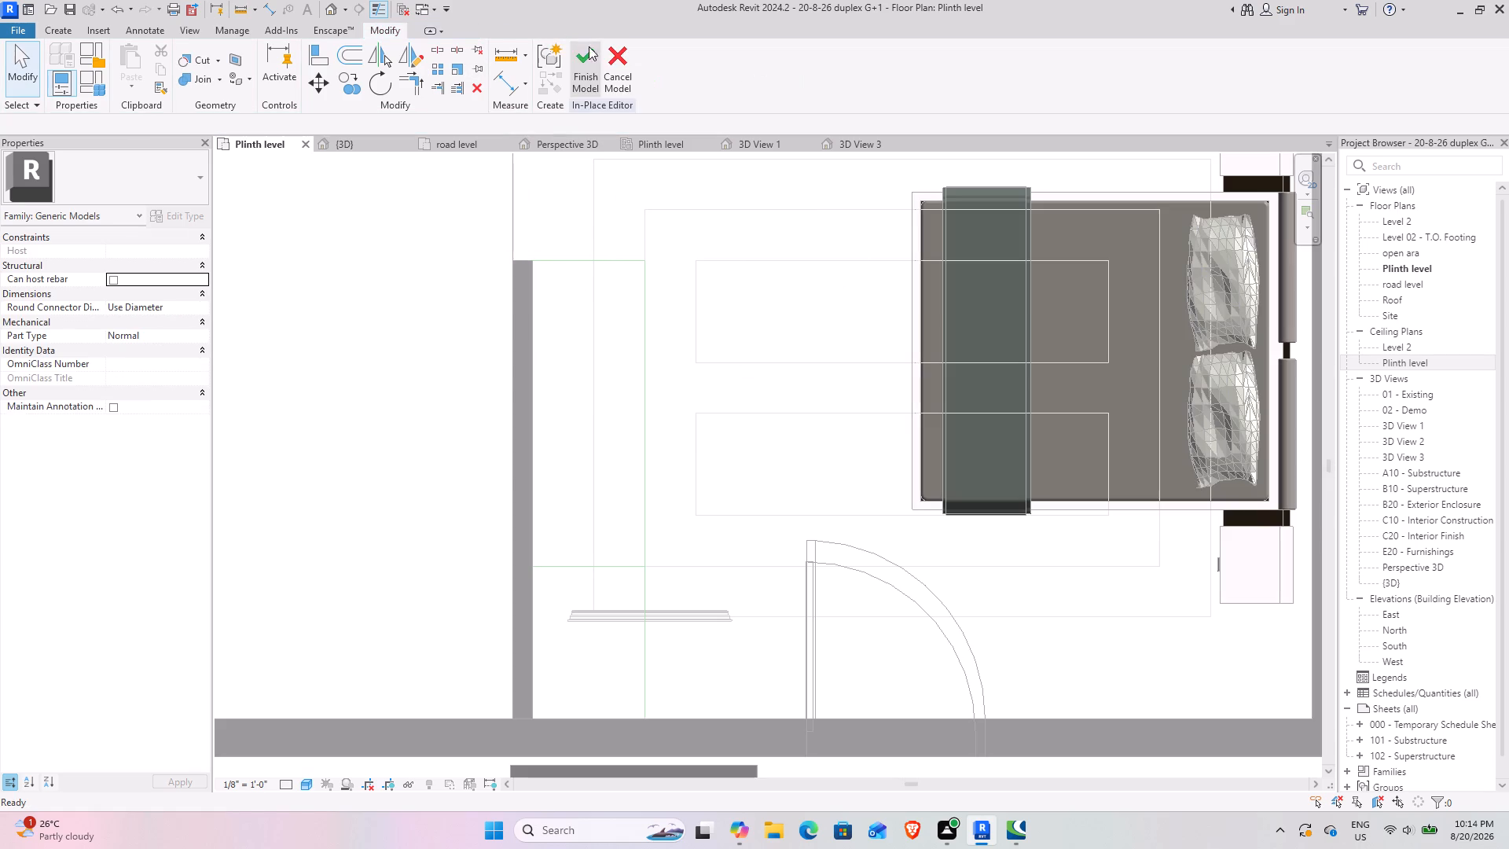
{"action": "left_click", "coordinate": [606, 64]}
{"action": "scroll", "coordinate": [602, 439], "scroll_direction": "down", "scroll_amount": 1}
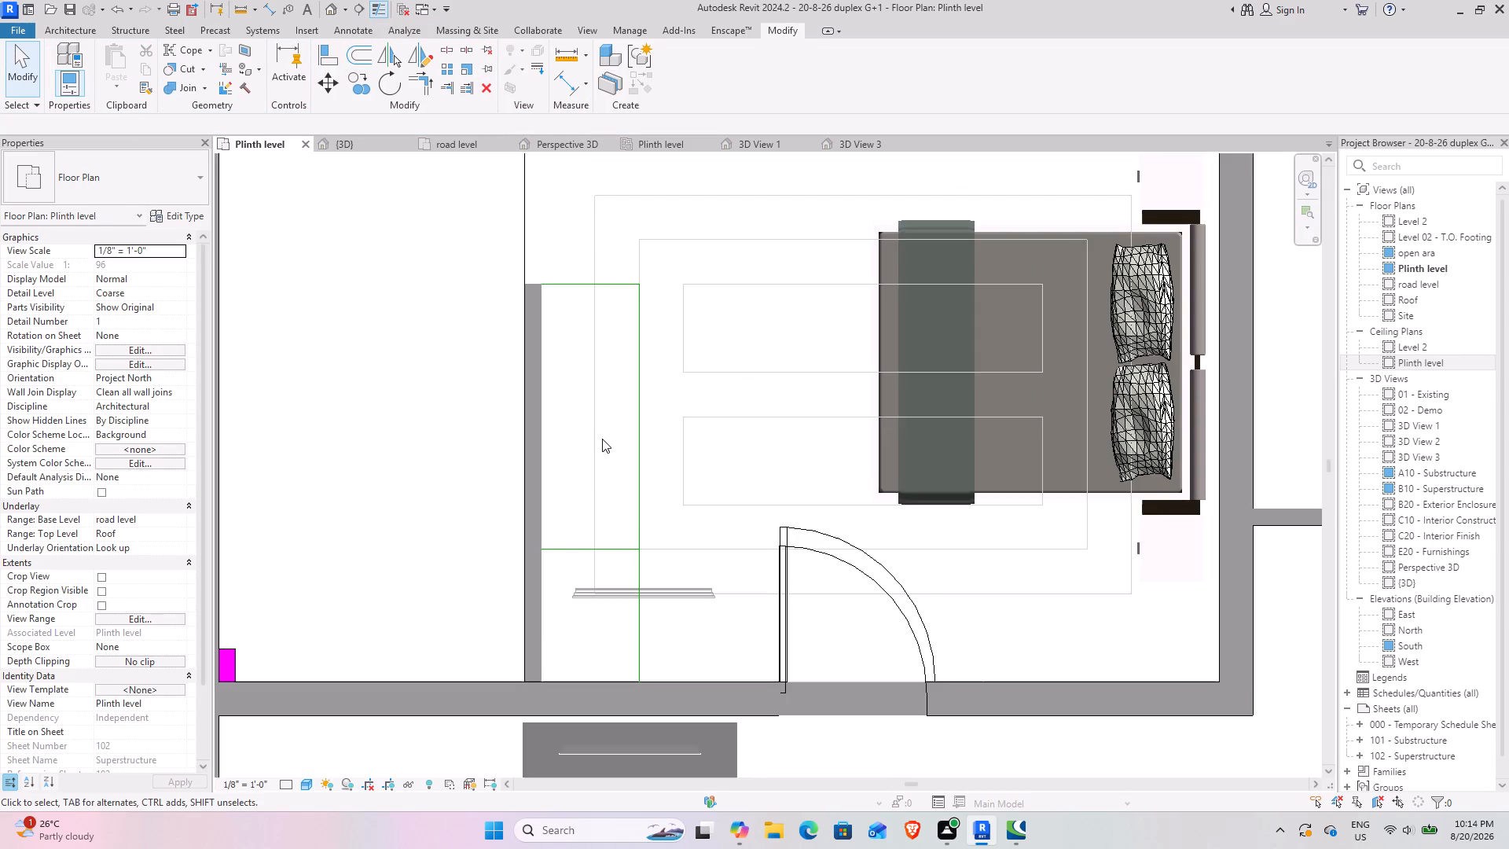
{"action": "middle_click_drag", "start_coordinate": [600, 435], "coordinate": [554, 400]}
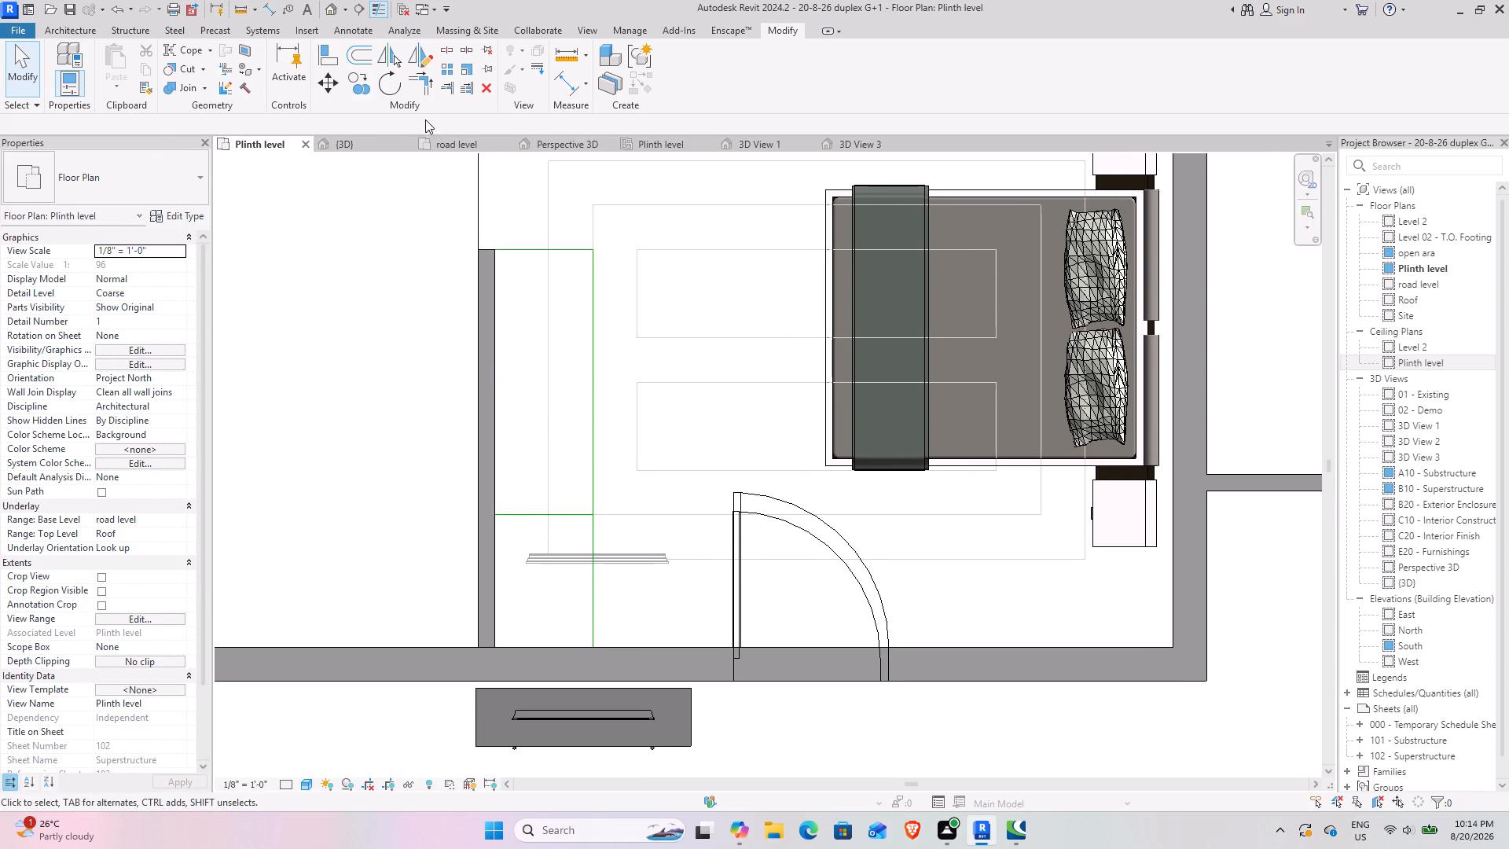
Examine the families in the SHUBHAM CITY library's cabinet folder with enlarged thumbnails, starting from component placement.
{"action": "left_click", "coordinate": [93, 35]}
{"action": "left_click", "coordinate": [183, 62]}
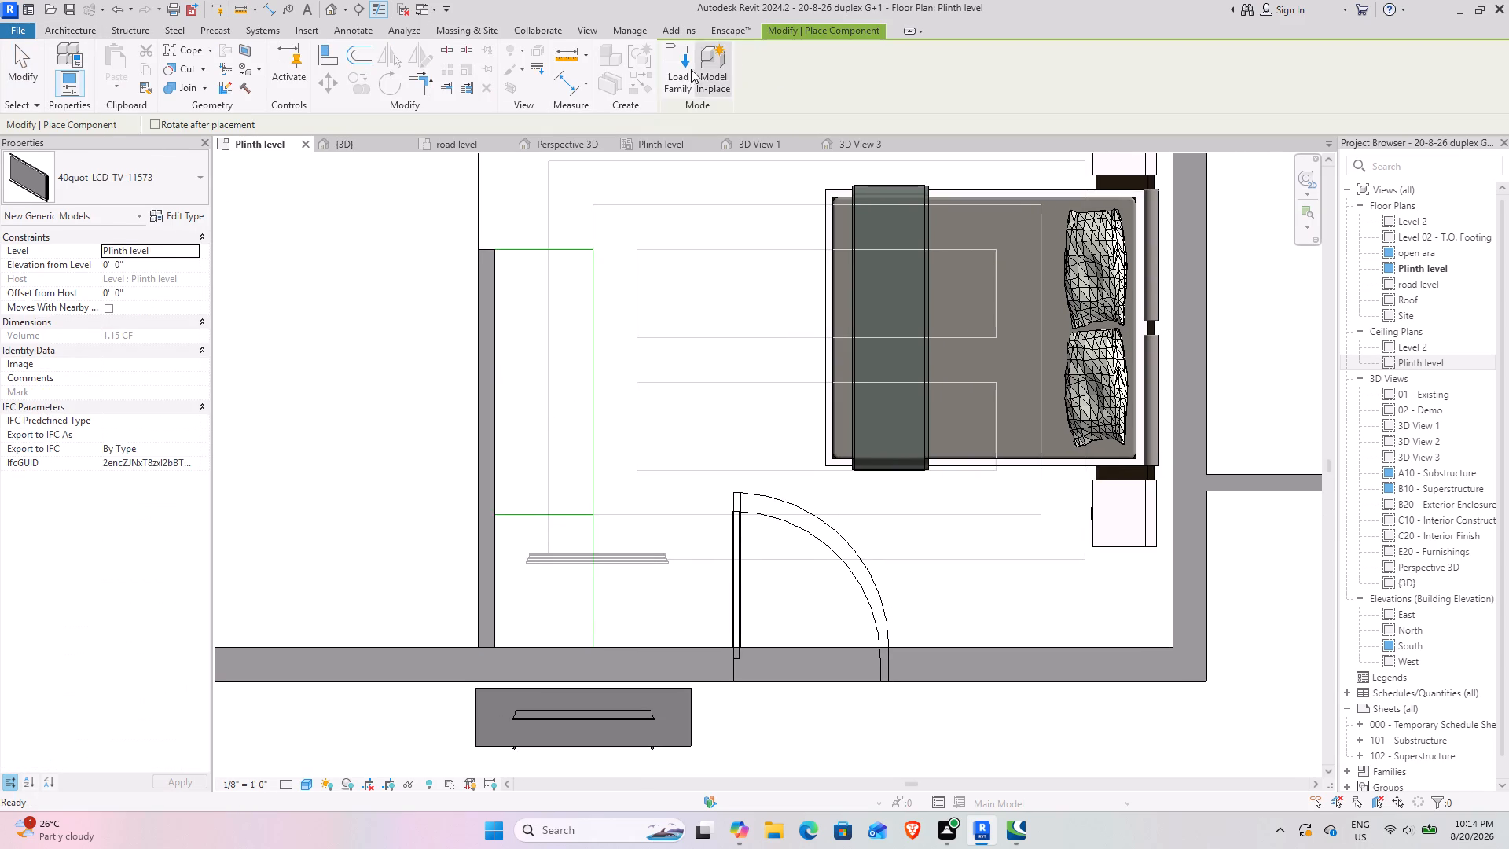
{"action": "left_click", "coordinate": [666, 69]}
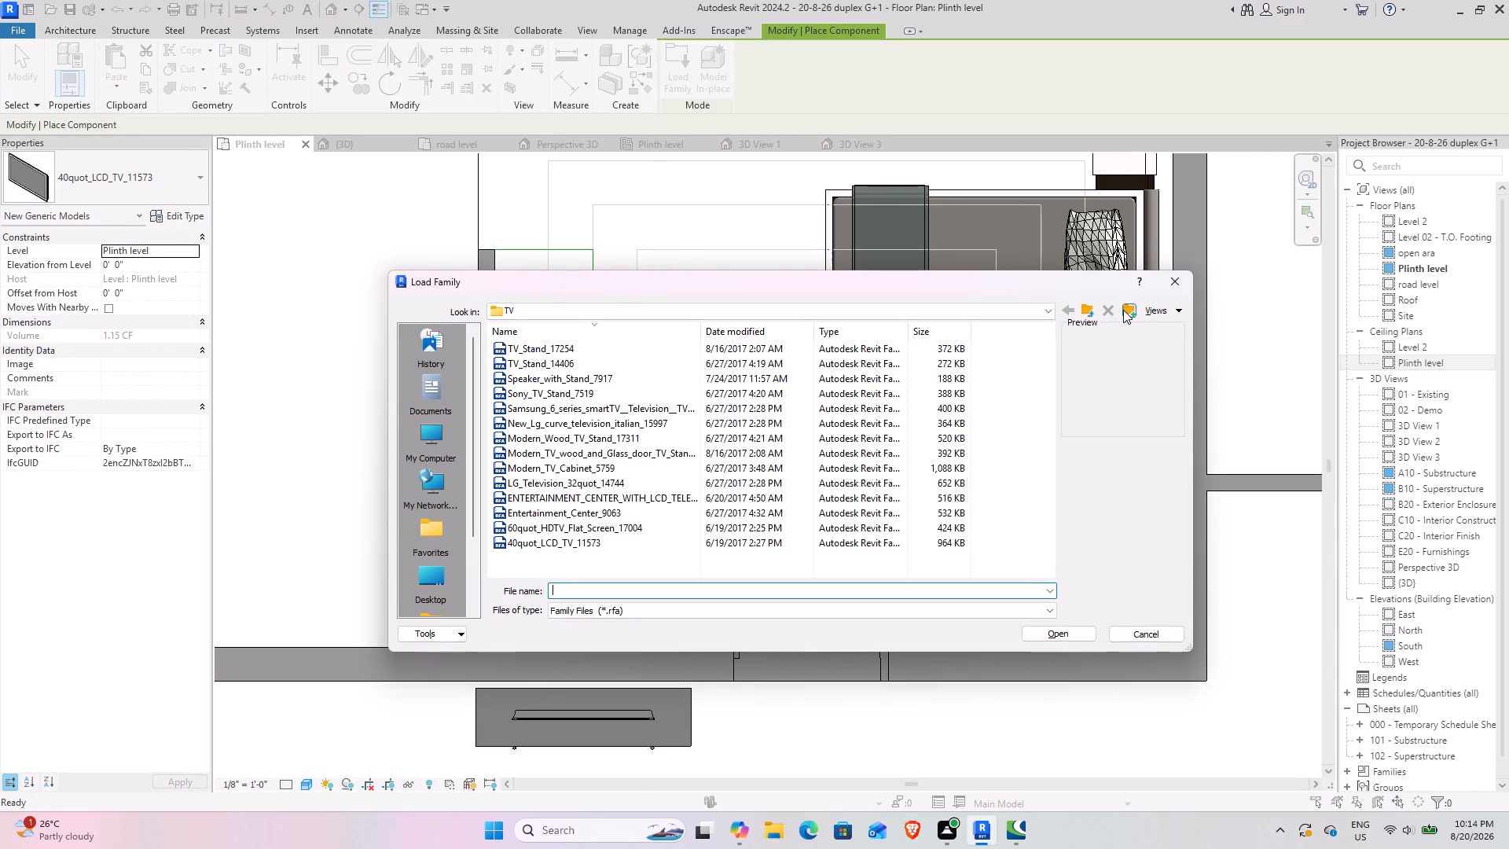
{"action": "left_click", "coordinate": [1081, 307]}
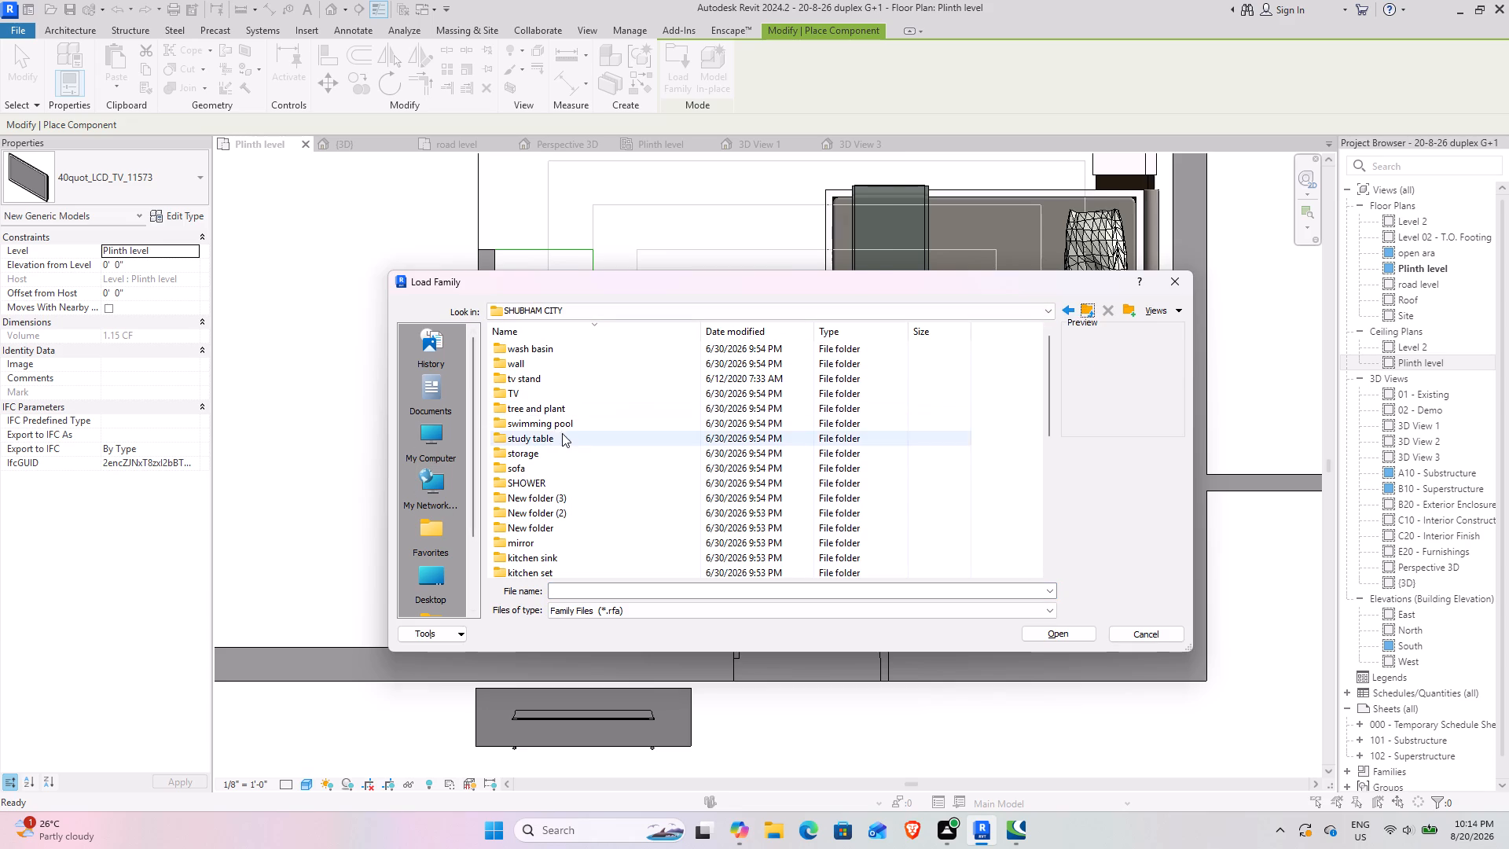
{"action": "scroll", "coordinate": [572, 465], "scroll_direction": "down", "scroll_amount": 2}
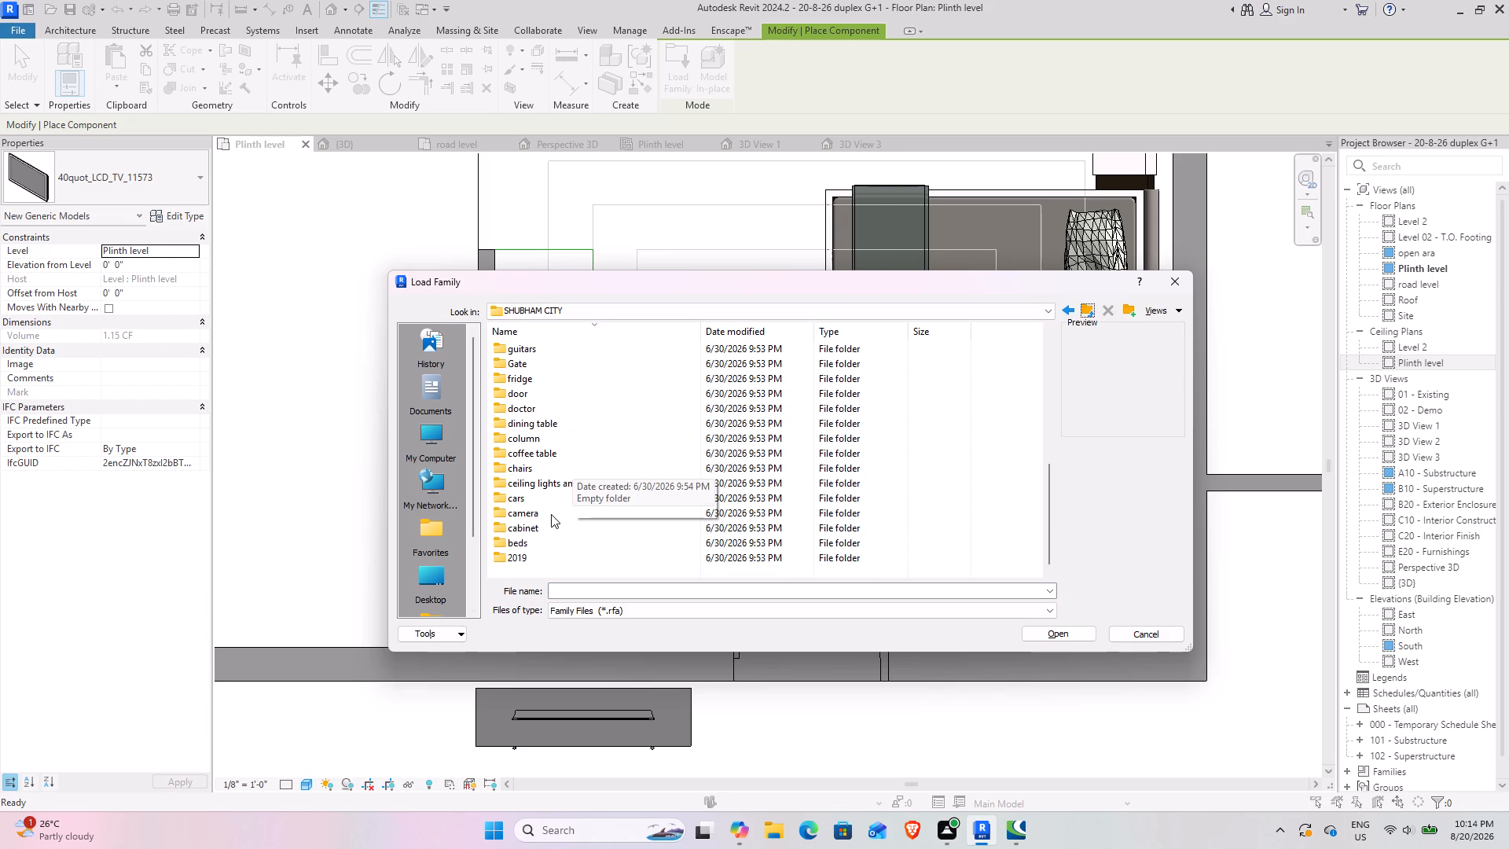
{"action": "double_click", "coordinate": [550, 524]}
{"action": "scroll", "coordinate": [545, 465], "scroll_direction": "up", "scroll_amount": 4, "text": "ctrl"}
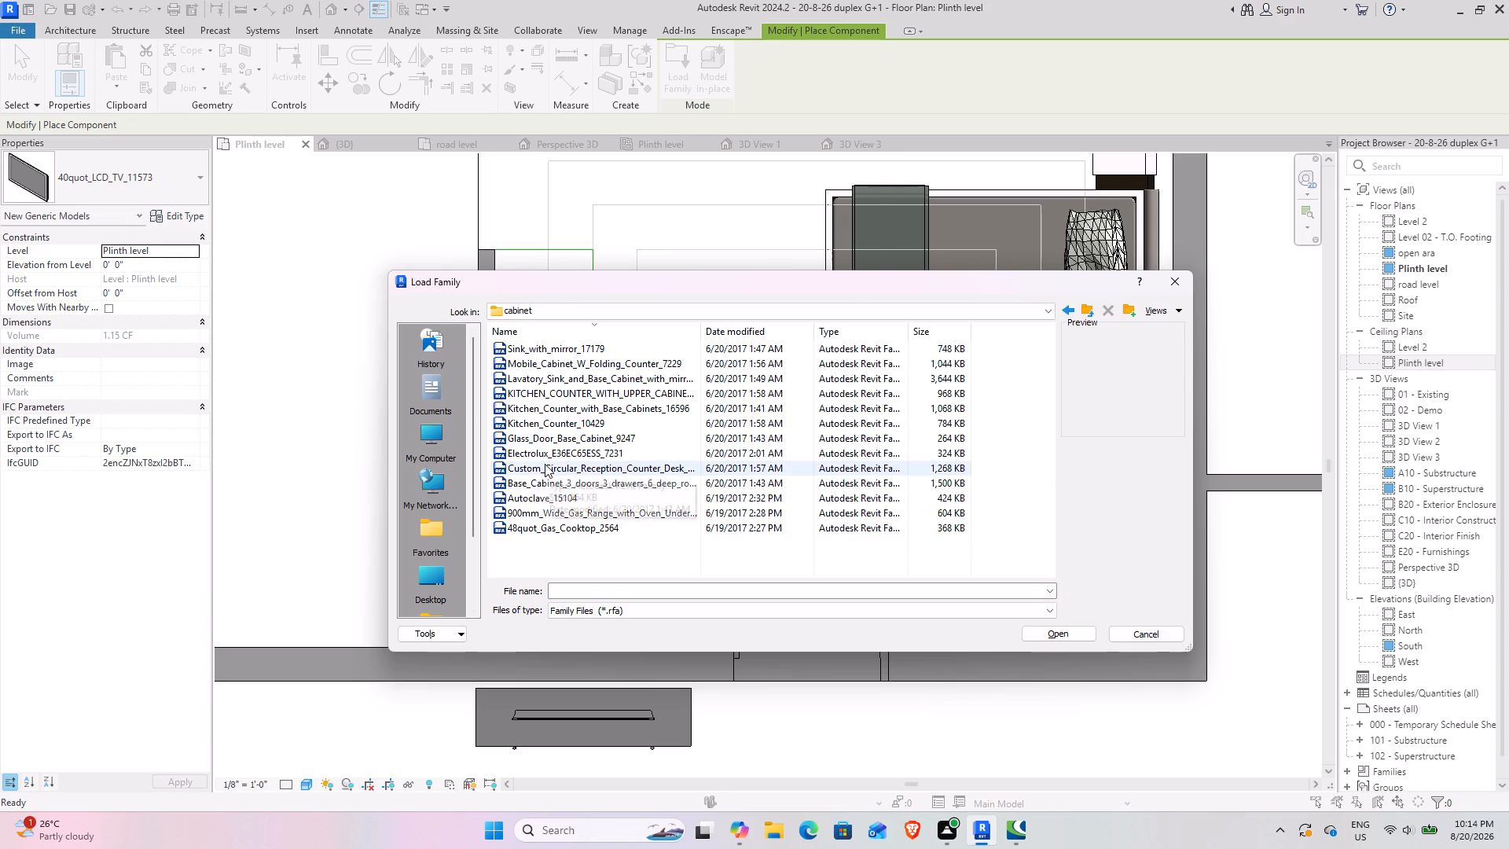
{"action": "scroll", "coordinate": [545, 464], "scroll_direction": "up", "scroll_amount": 15, "text": "ctrl"}
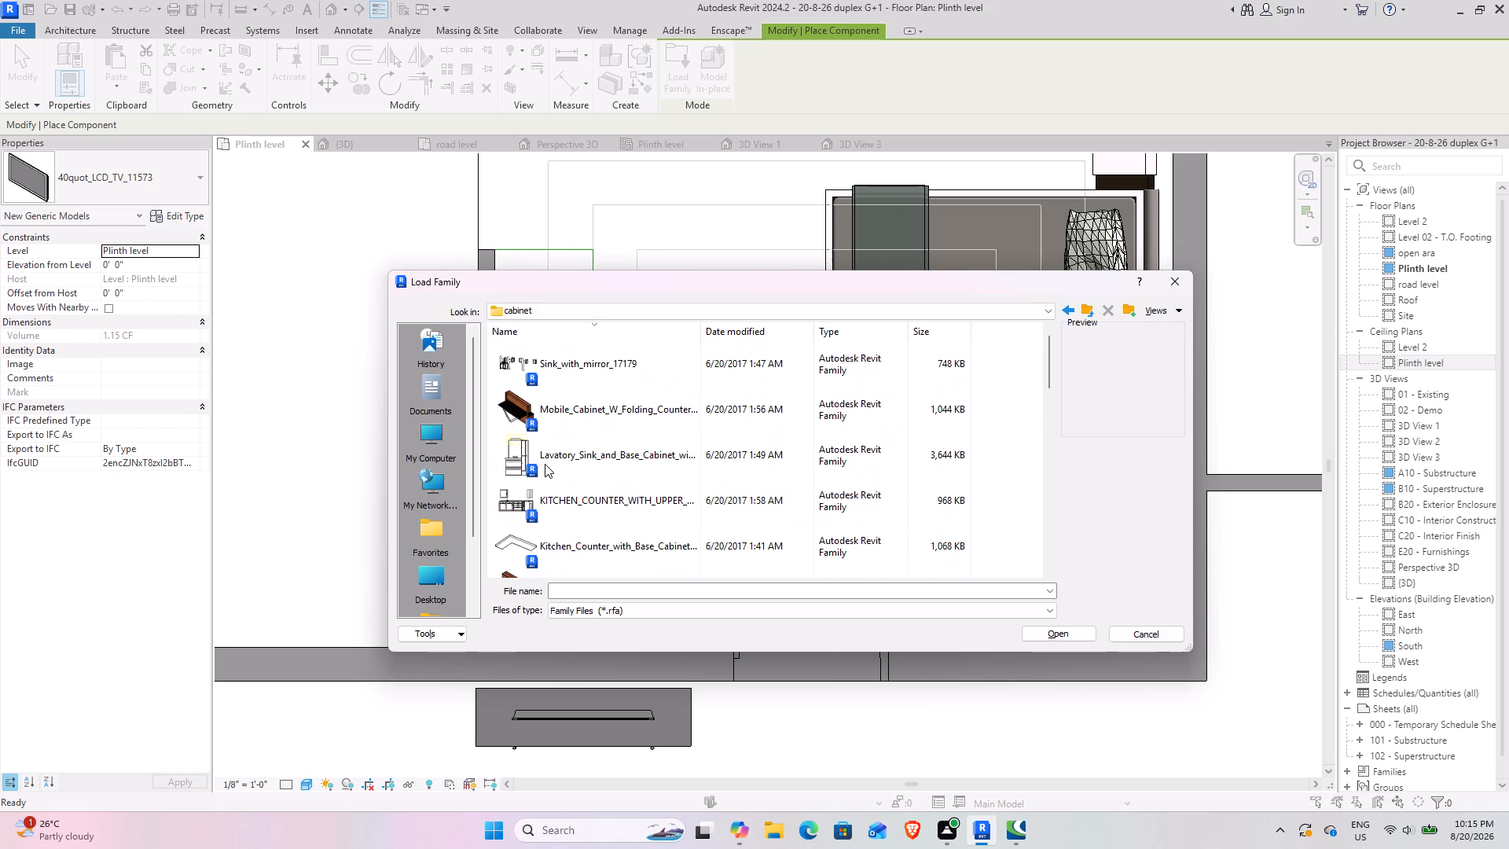
{"action": "scroll", "coordinate": [545, 464], "scroll_direction": "down", "scroll_amount": 1}
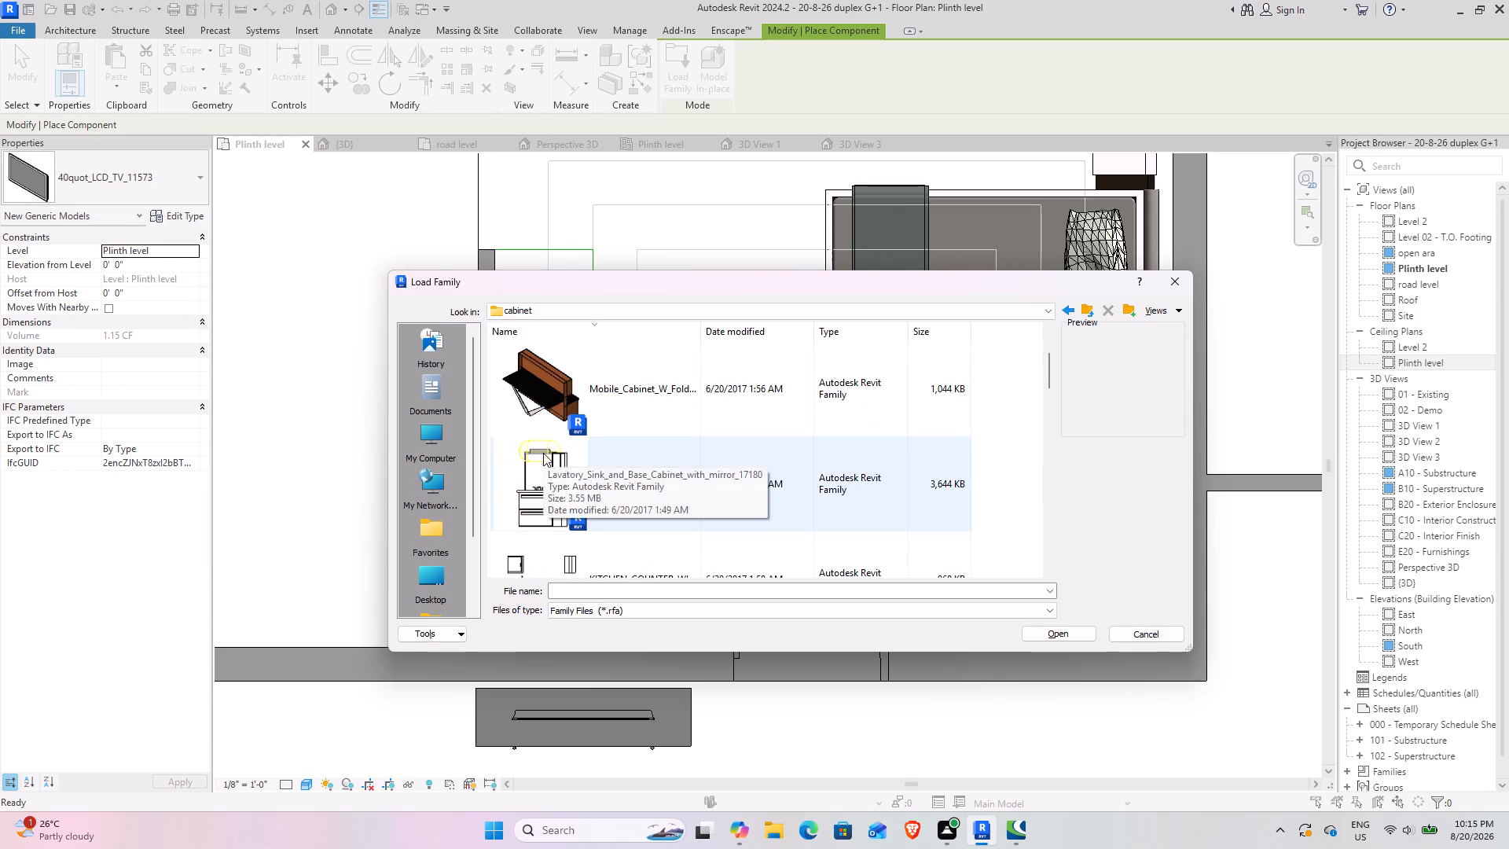
{"action": "scroll", "coordinate": [543, 453], "scroll_direction": "down", "scroll_amount": 2}
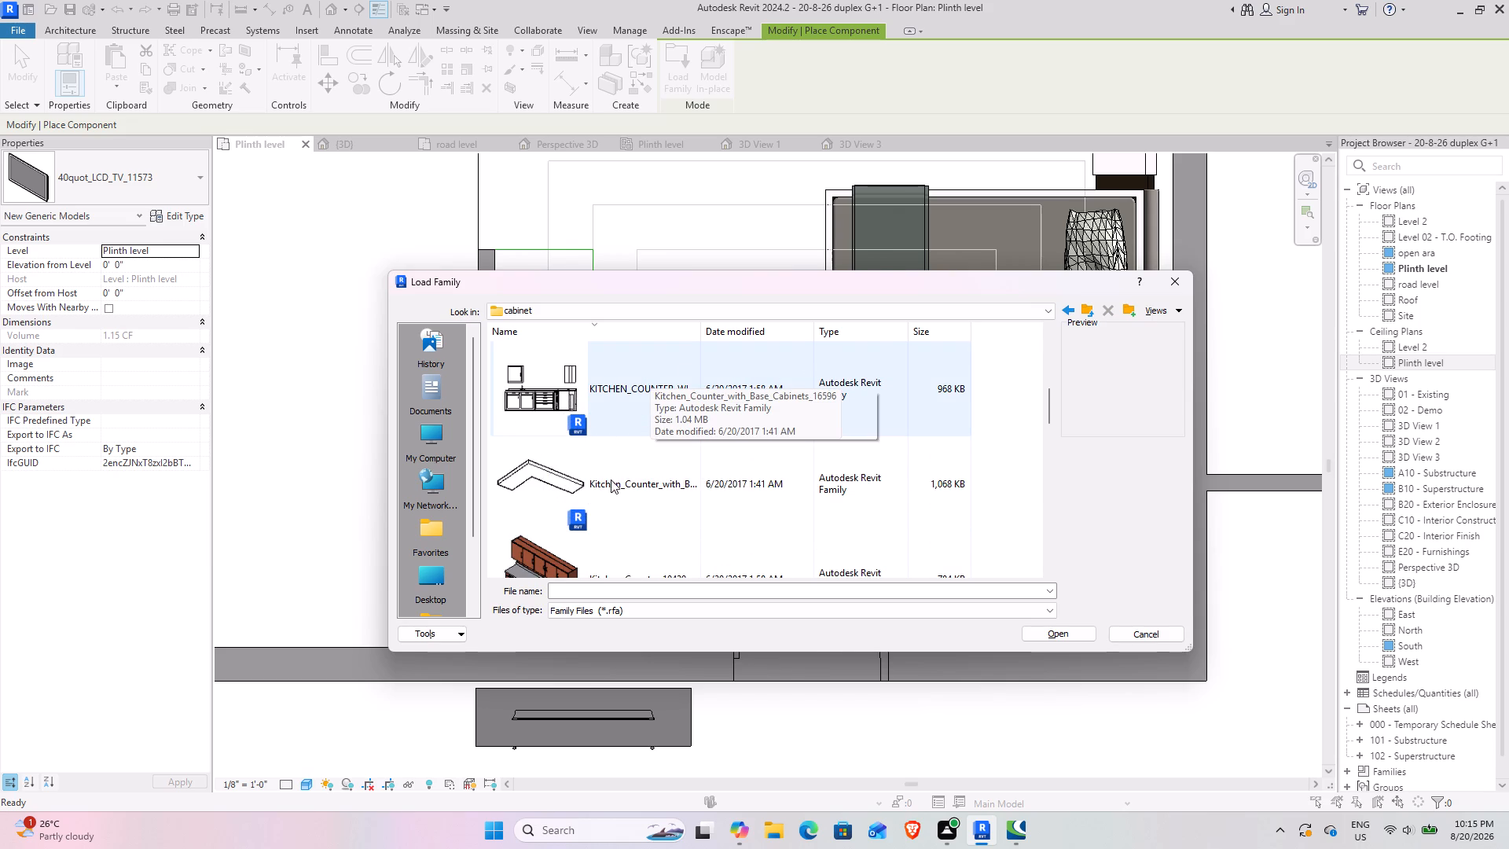
{"action": "scroll", "coordinate": [612, 488], "scroll_direction": "down", "scroll_amount": 2}
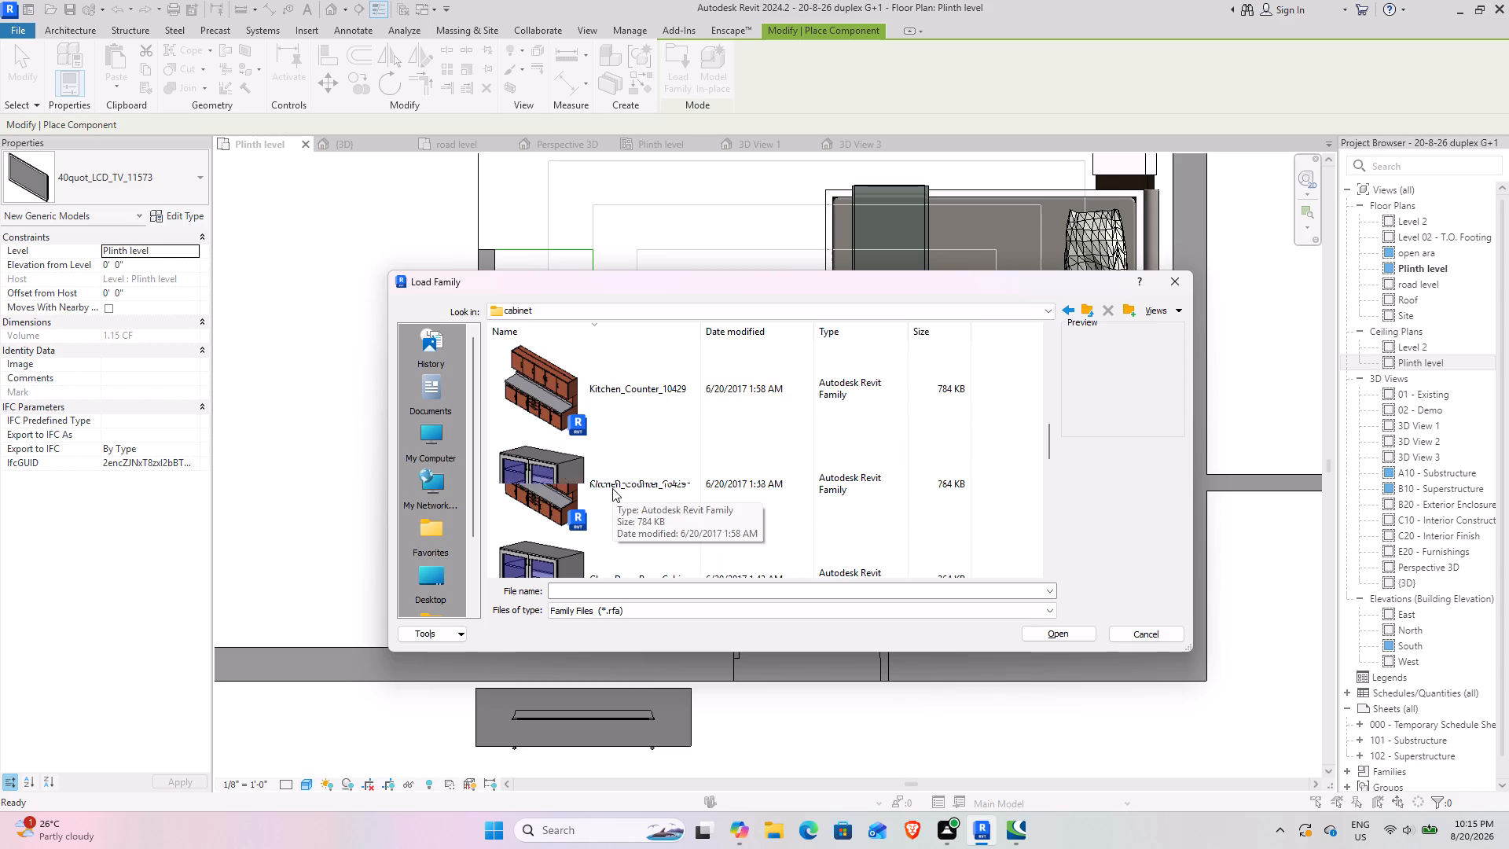
{"action": "scroll", "coordinate": [612, 488], "scroll_direction": "down", "scroll_amount": 2}
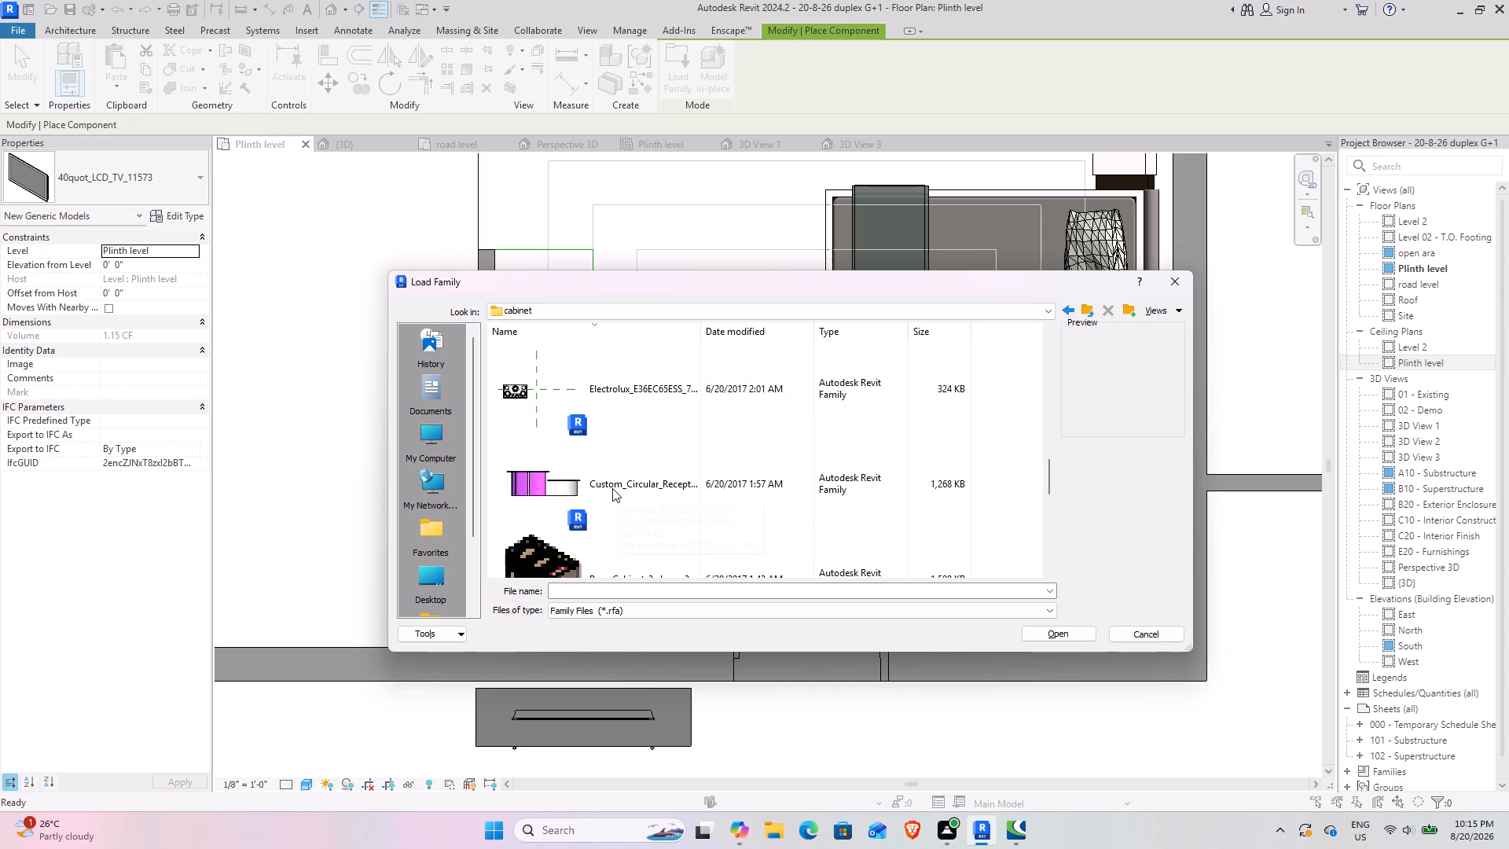
{"action": "scroll", "coordinate": [612, 488], "scroll_direction": "down", "scroll_amount": 2}
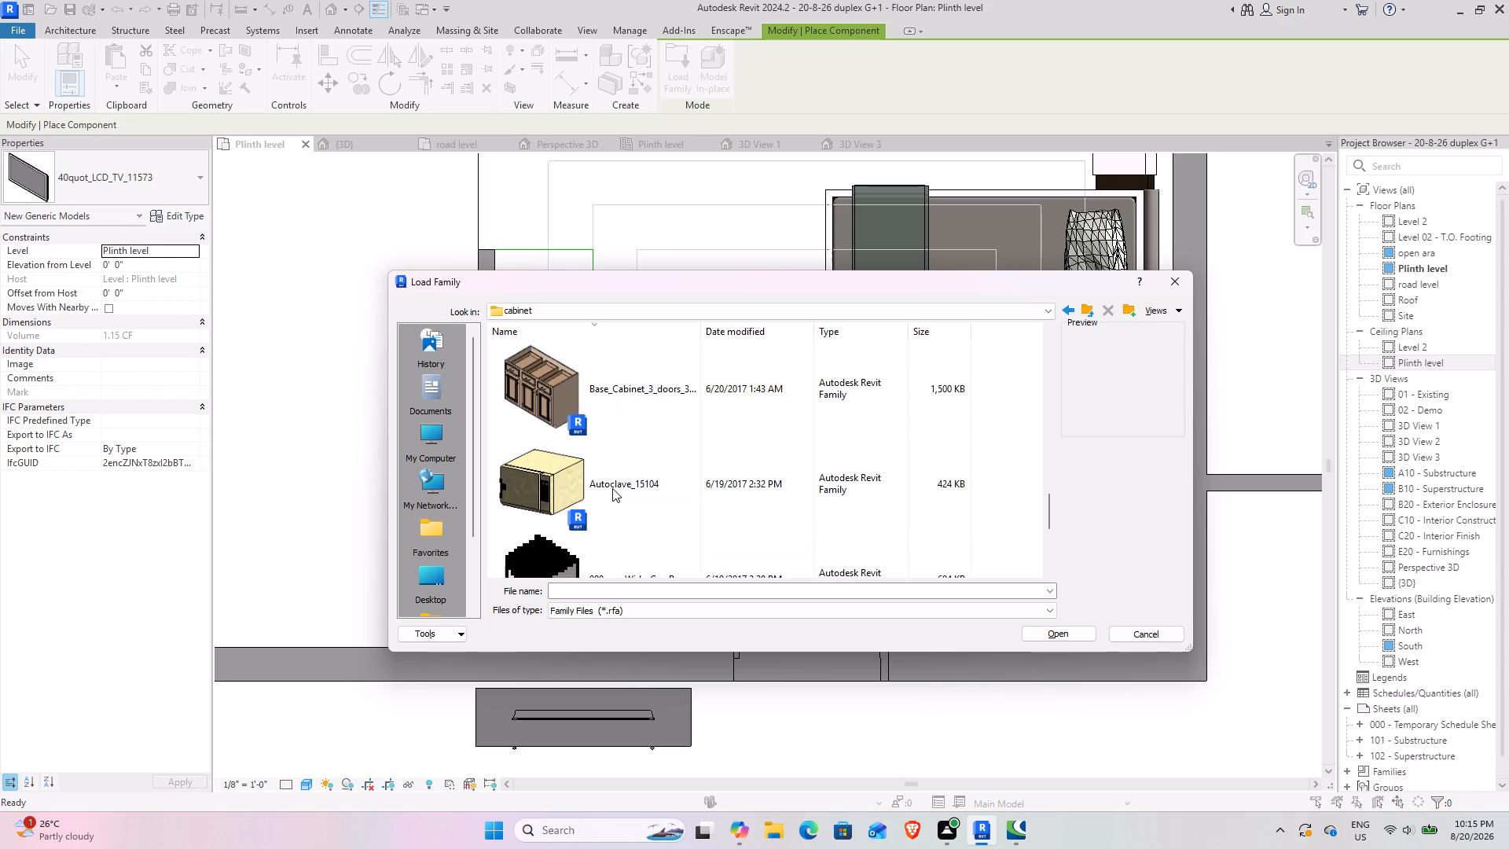
{"action": "scroll", "coordinate": [612, 488], "scroll_direction": "down", "scroll_amount": 3}
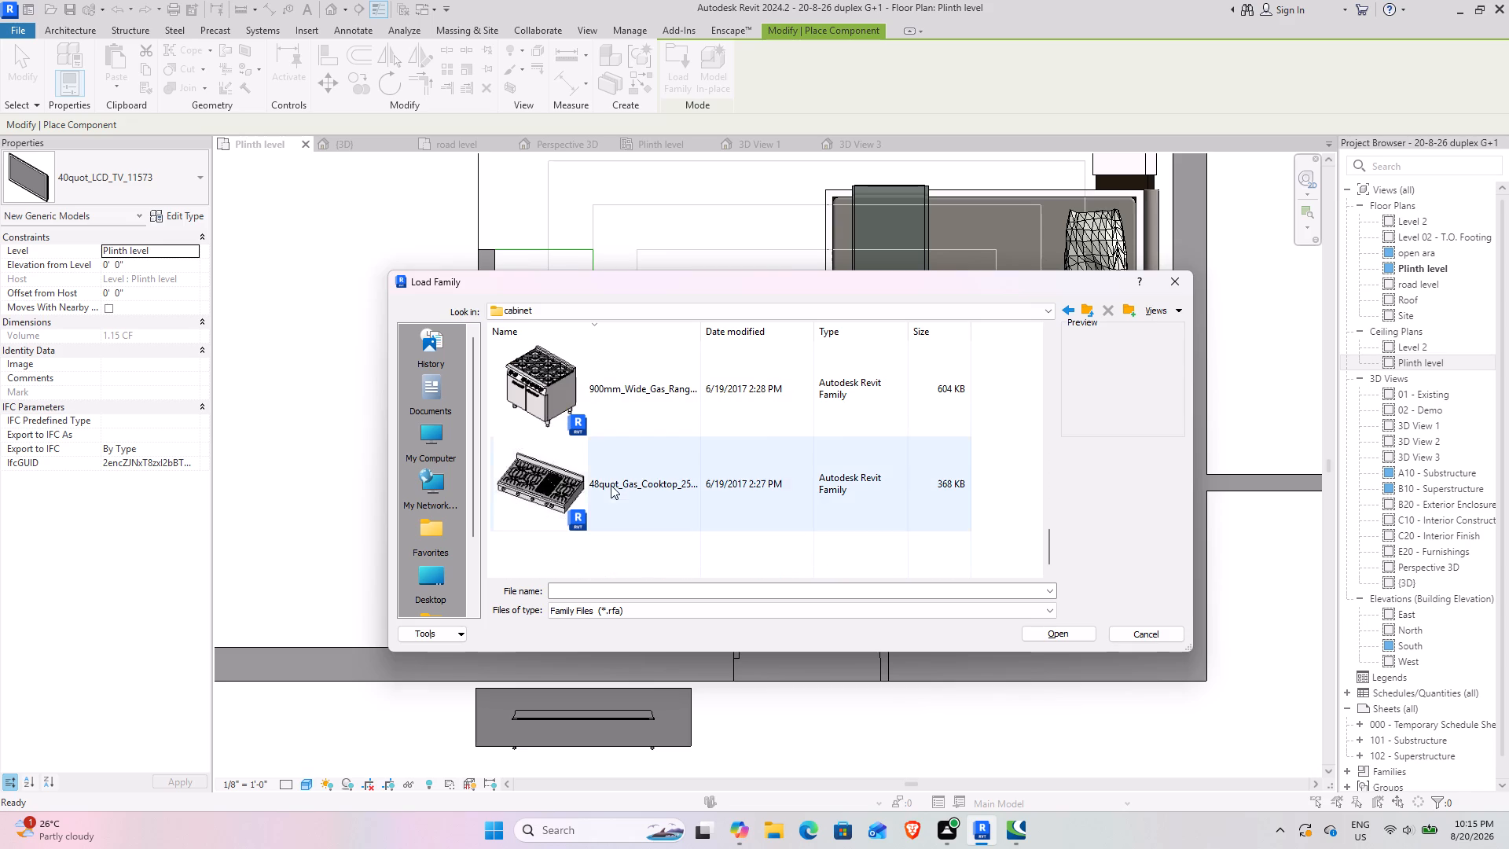
Load the Elevator Door-Side family from the Vertical Circulation folder of the RVT 2024 English-Imperial US library.
{"action": "left_click", "coordinate": [1086, 308]}
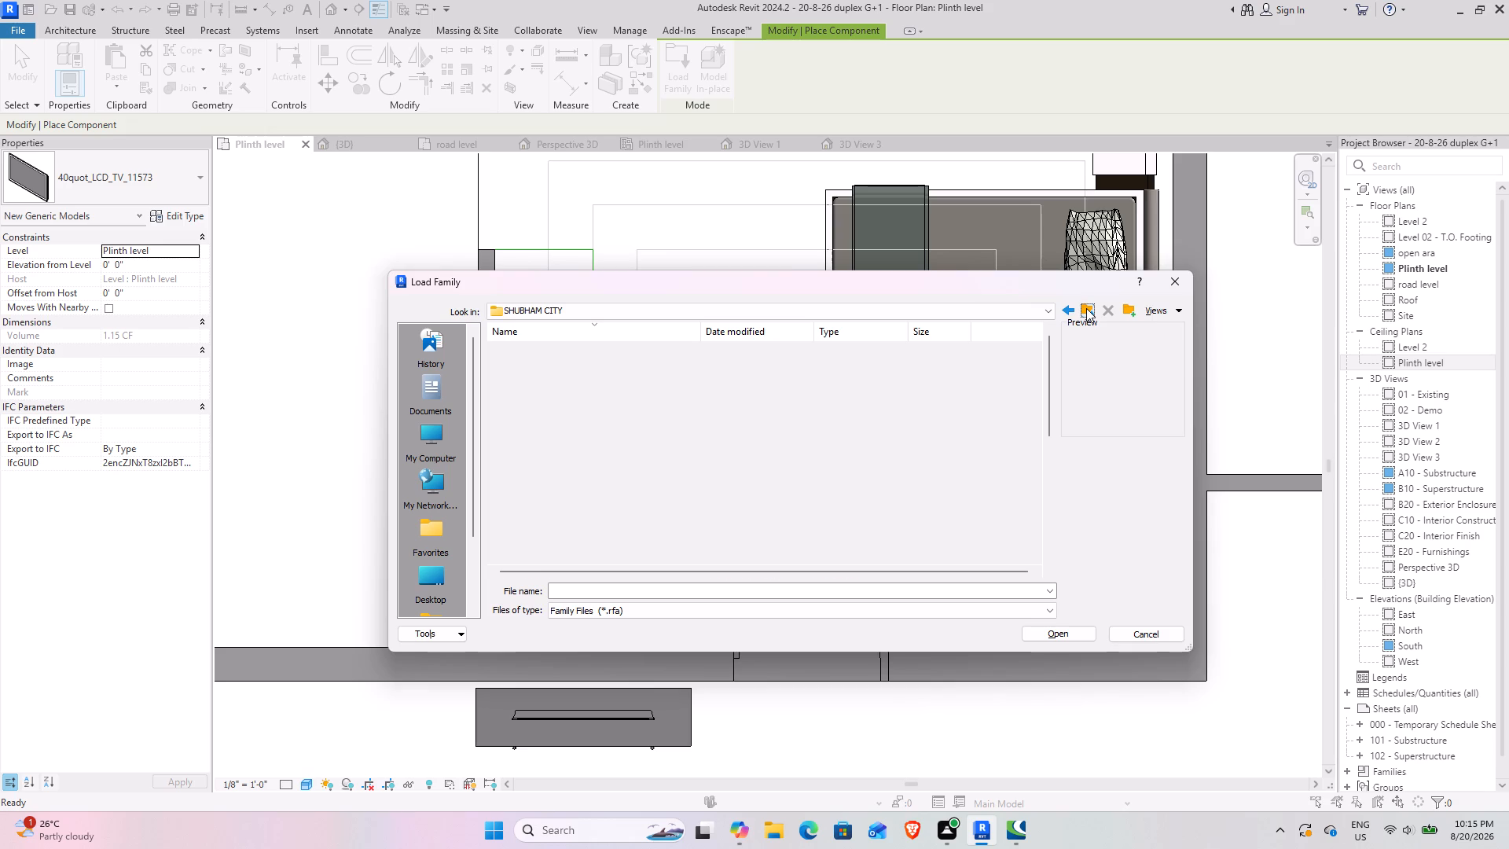
{"action": "left_click", "coordinate": [1086, 308]}
{"action": "left_click", "coordinate": [436, 571]}
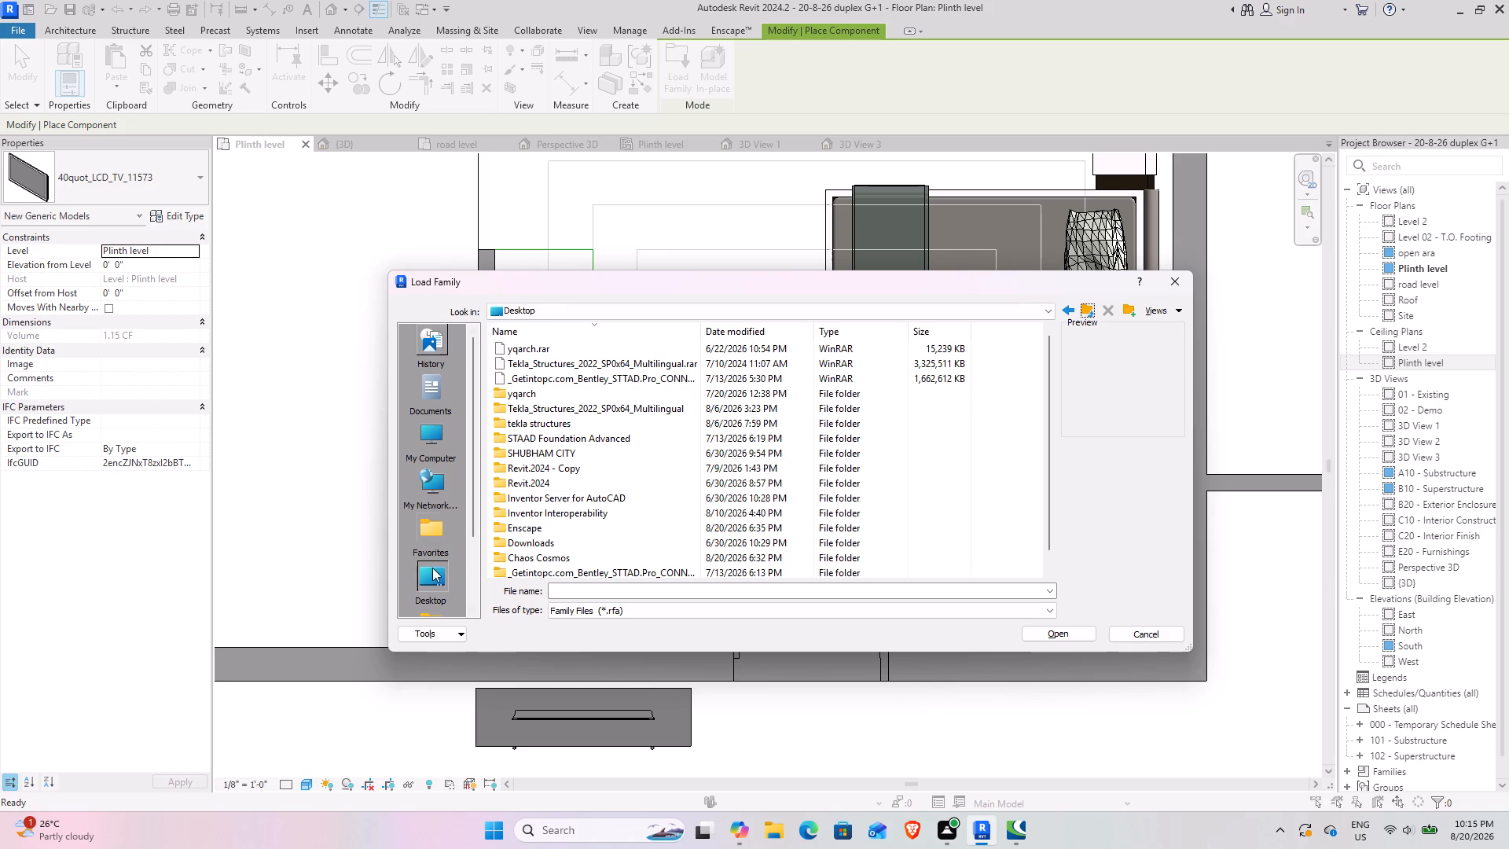
{"action": "double_click", "coordinate": [579, 384]}
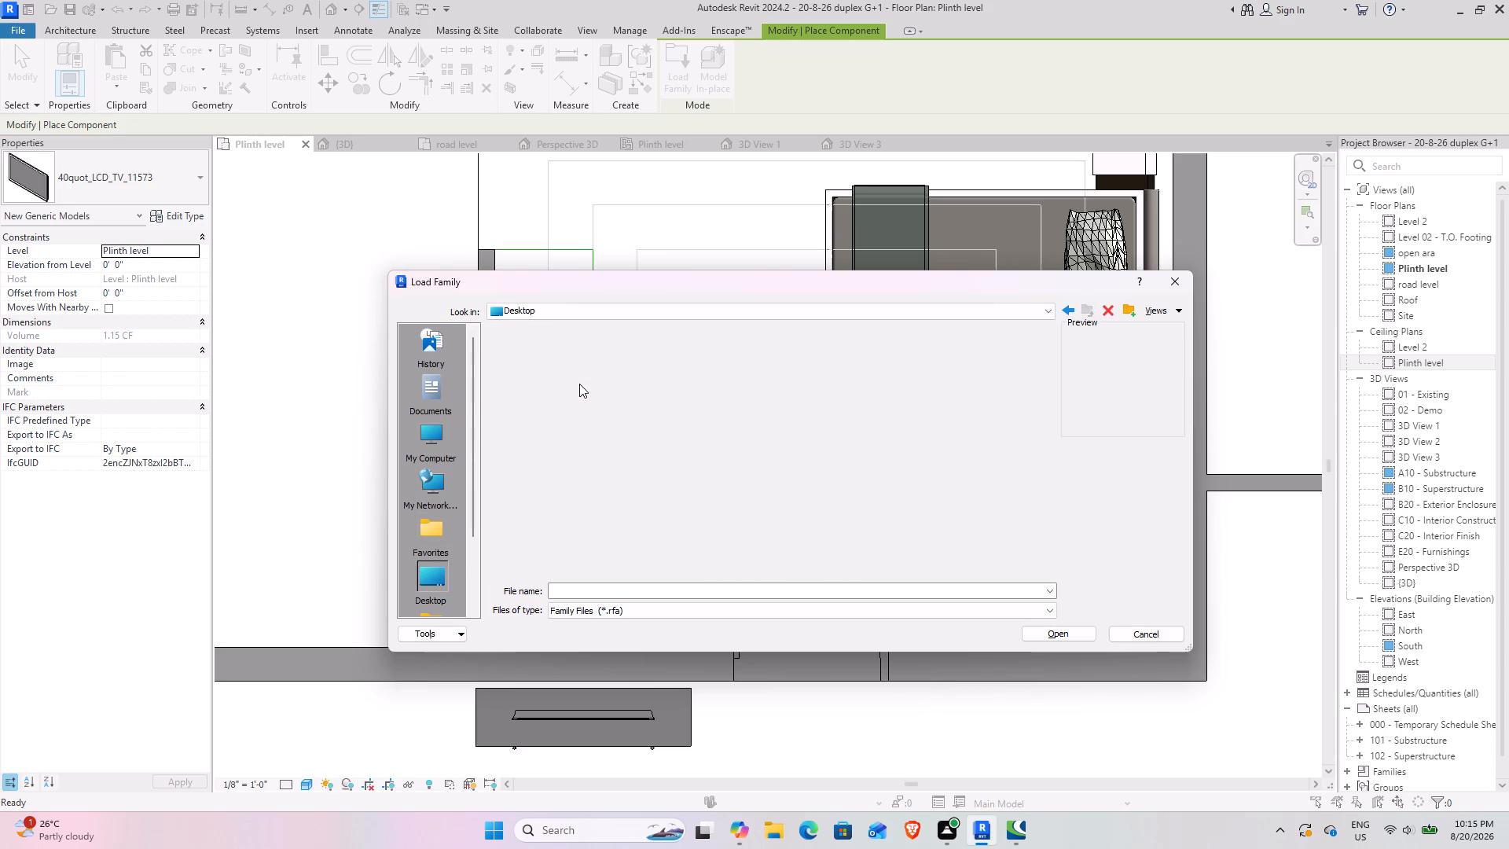
{"action": "double_click", "coordinate": [578, 369]}
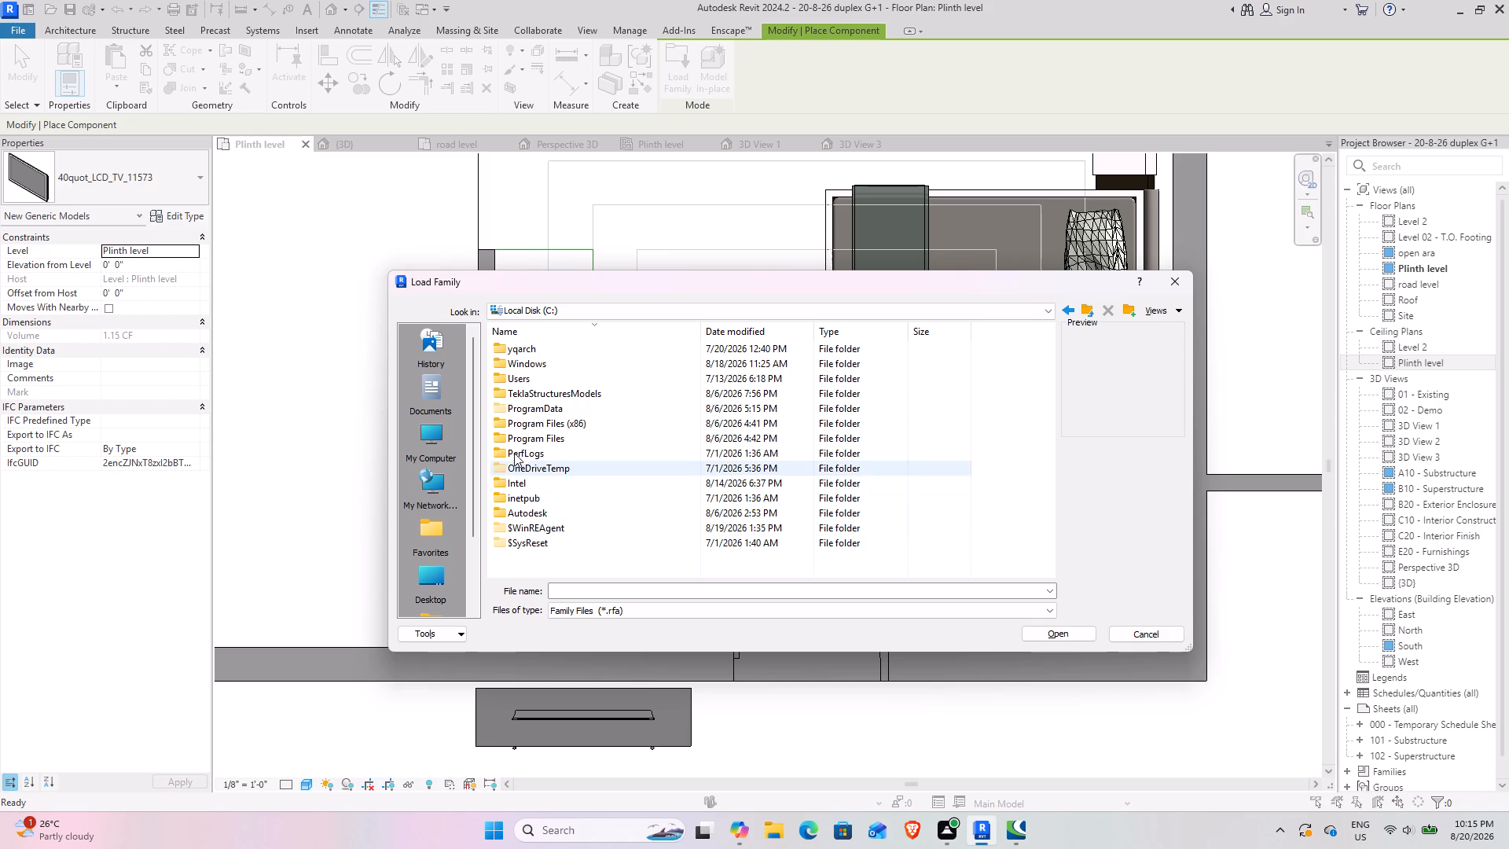
{"action": "double_click", "coordinate": [541, 403]}
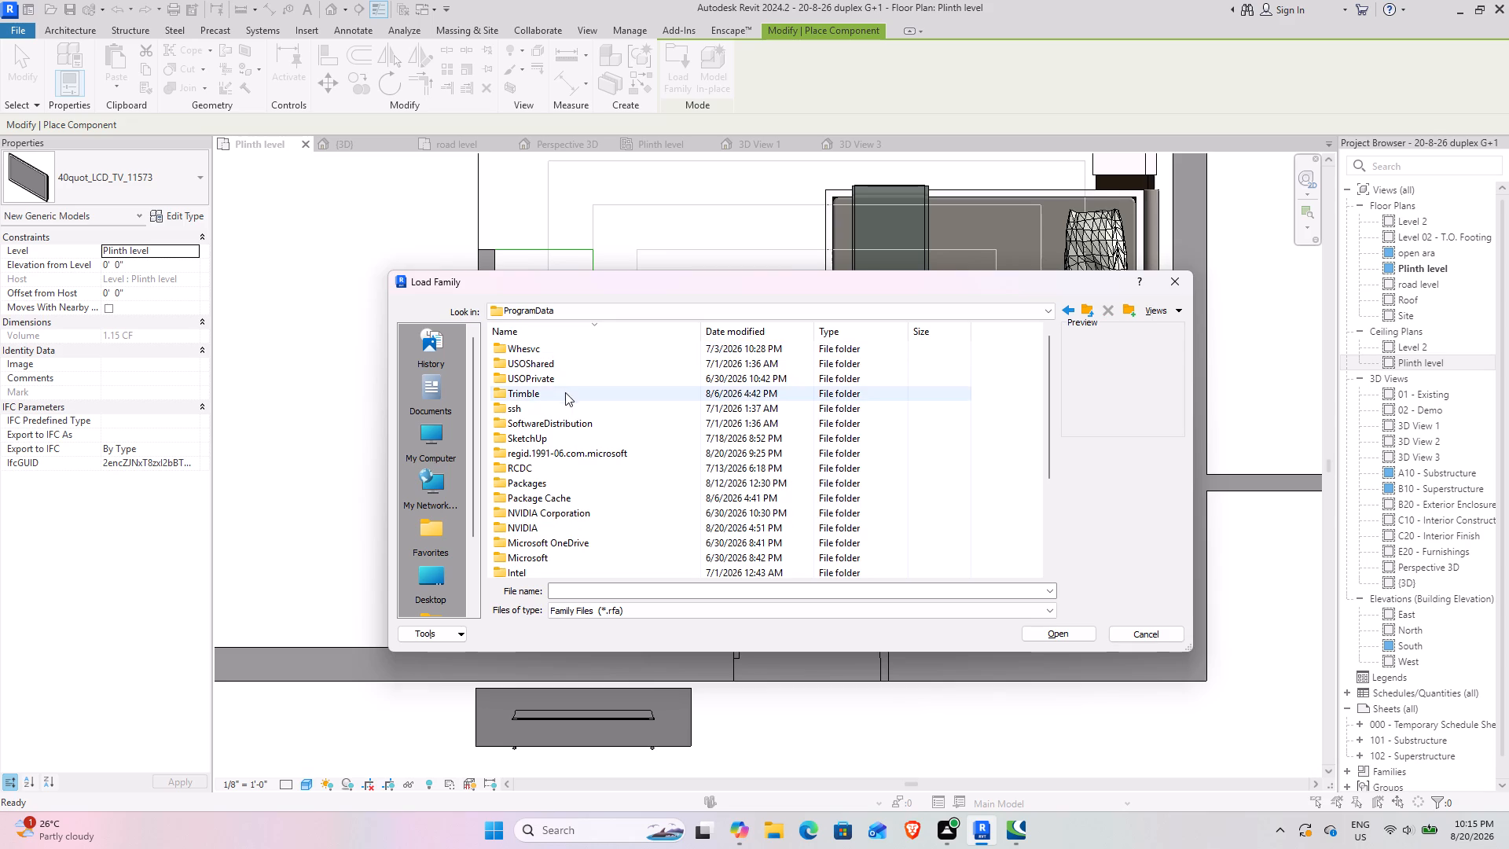
{"action": "scroll", "coordinate": [566, 483], "scroll_direction": "down", "scroll_amount": 1}
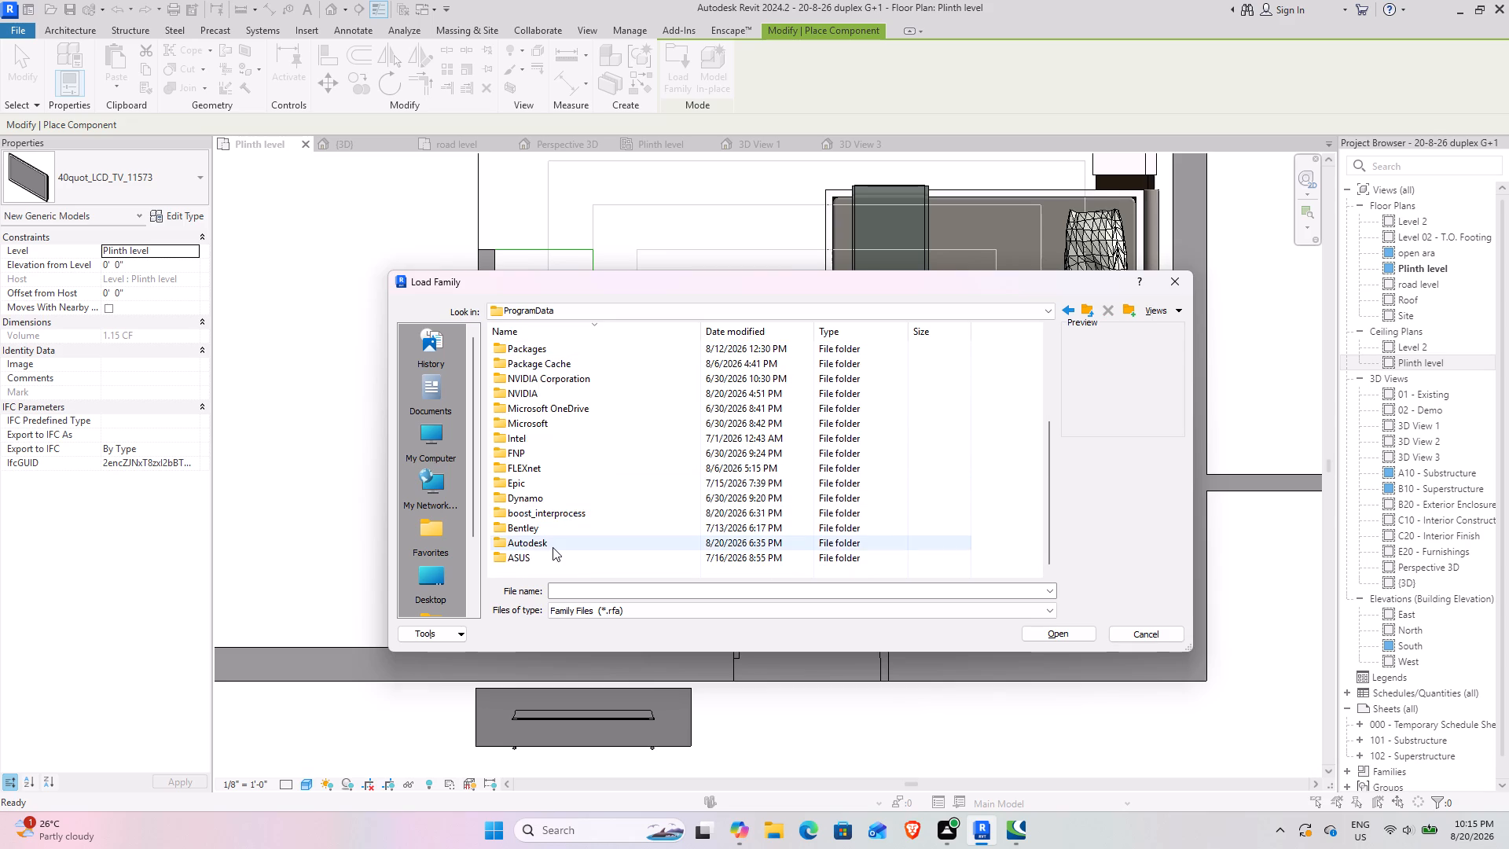
{"action": "double_click", "coordinate": [553, 547]}
{"action": "double_click", "coordinate": [566, 397]}
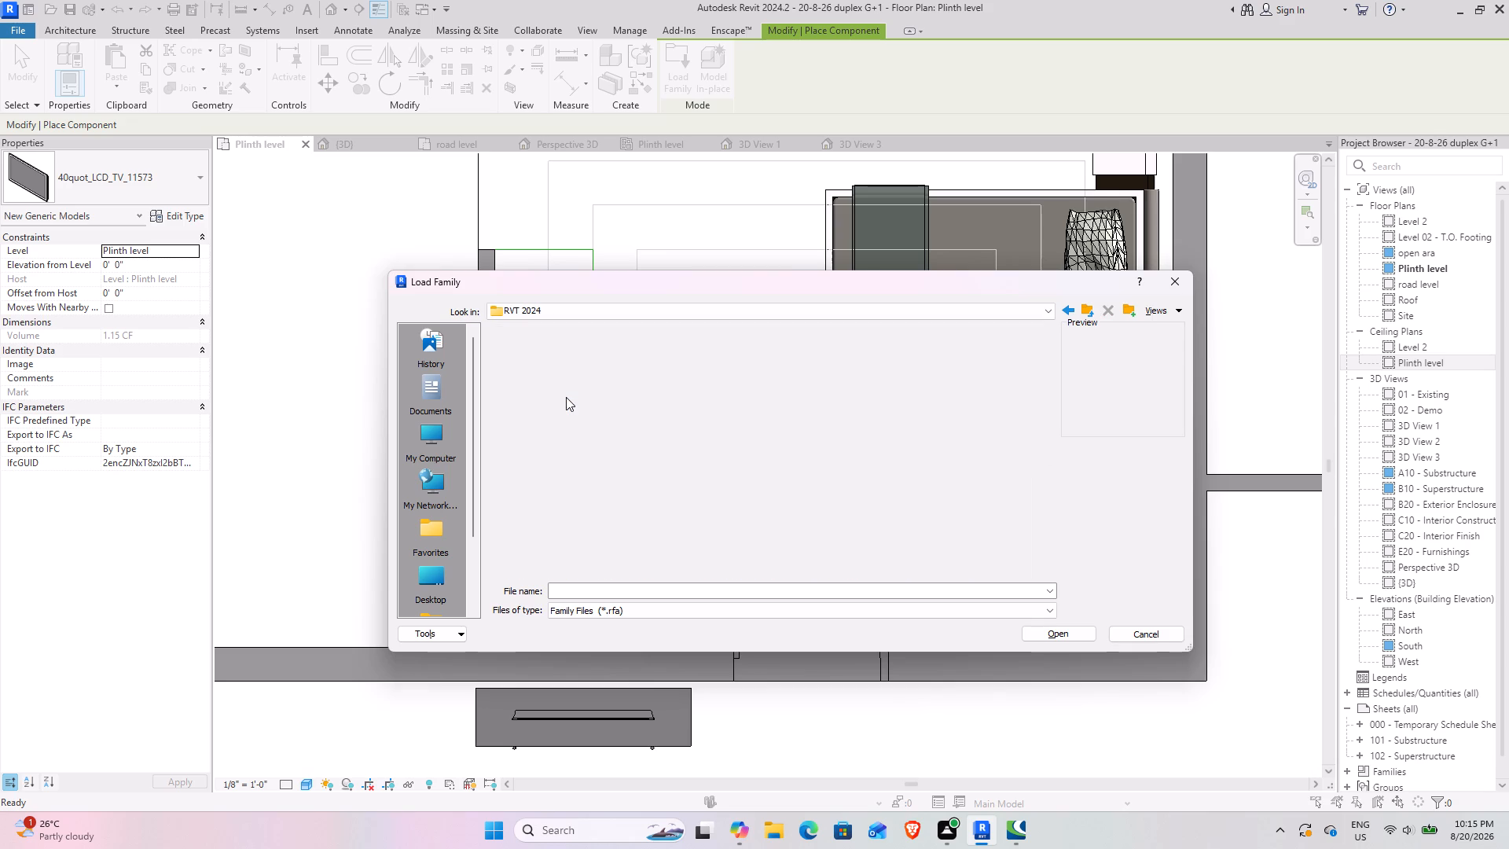
{"action": "double_click", "coordinate": [546, 407]}
{"action": "double_click", "coordinate": [560, 504]}
{"action": "double_click", "coordinate": [528, 347]}
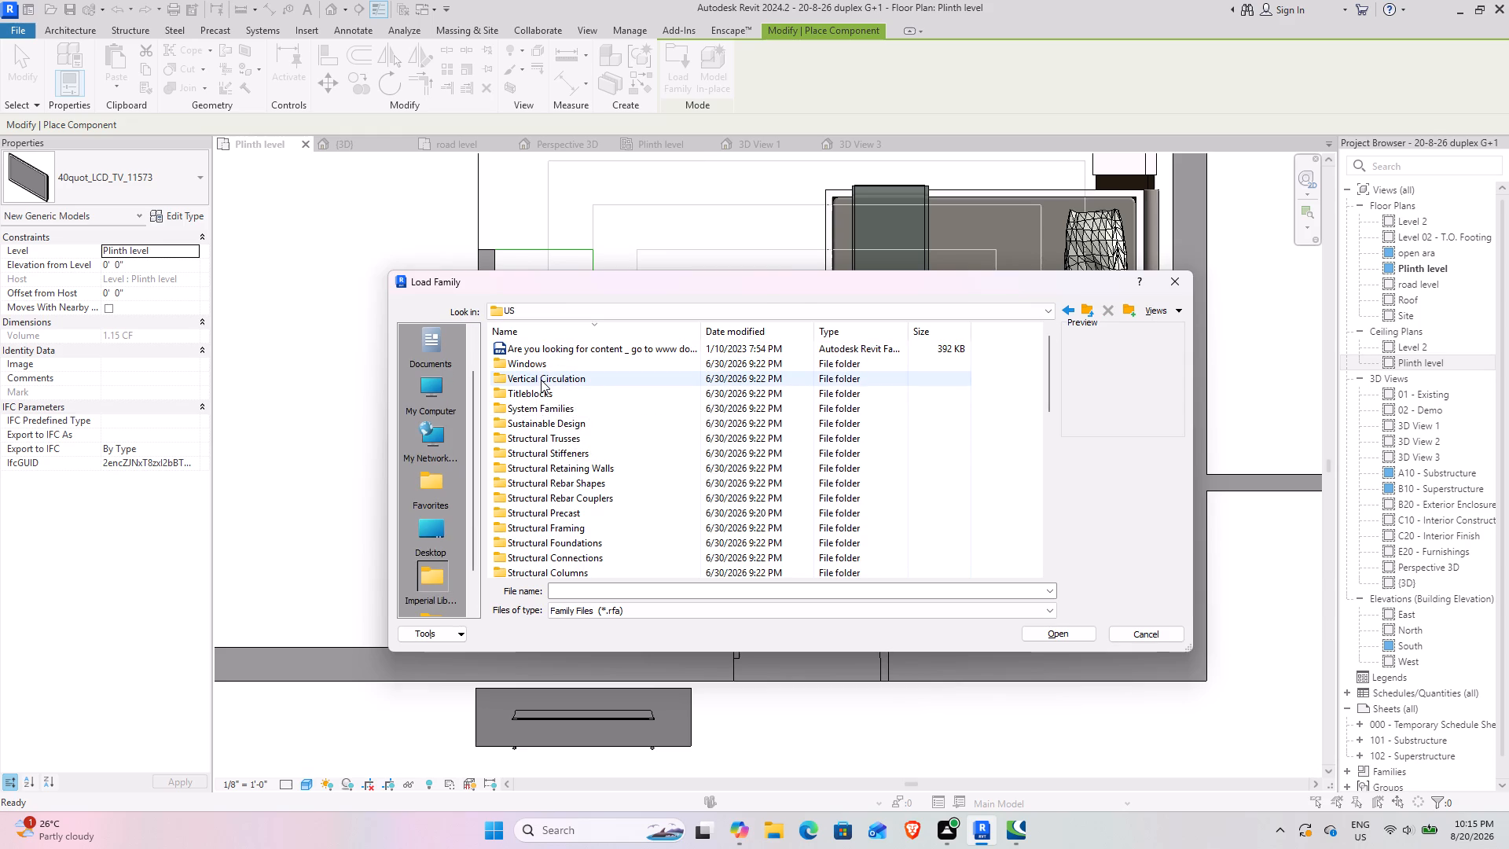
{"action": "double_click", "coordinate": [544, 379]}
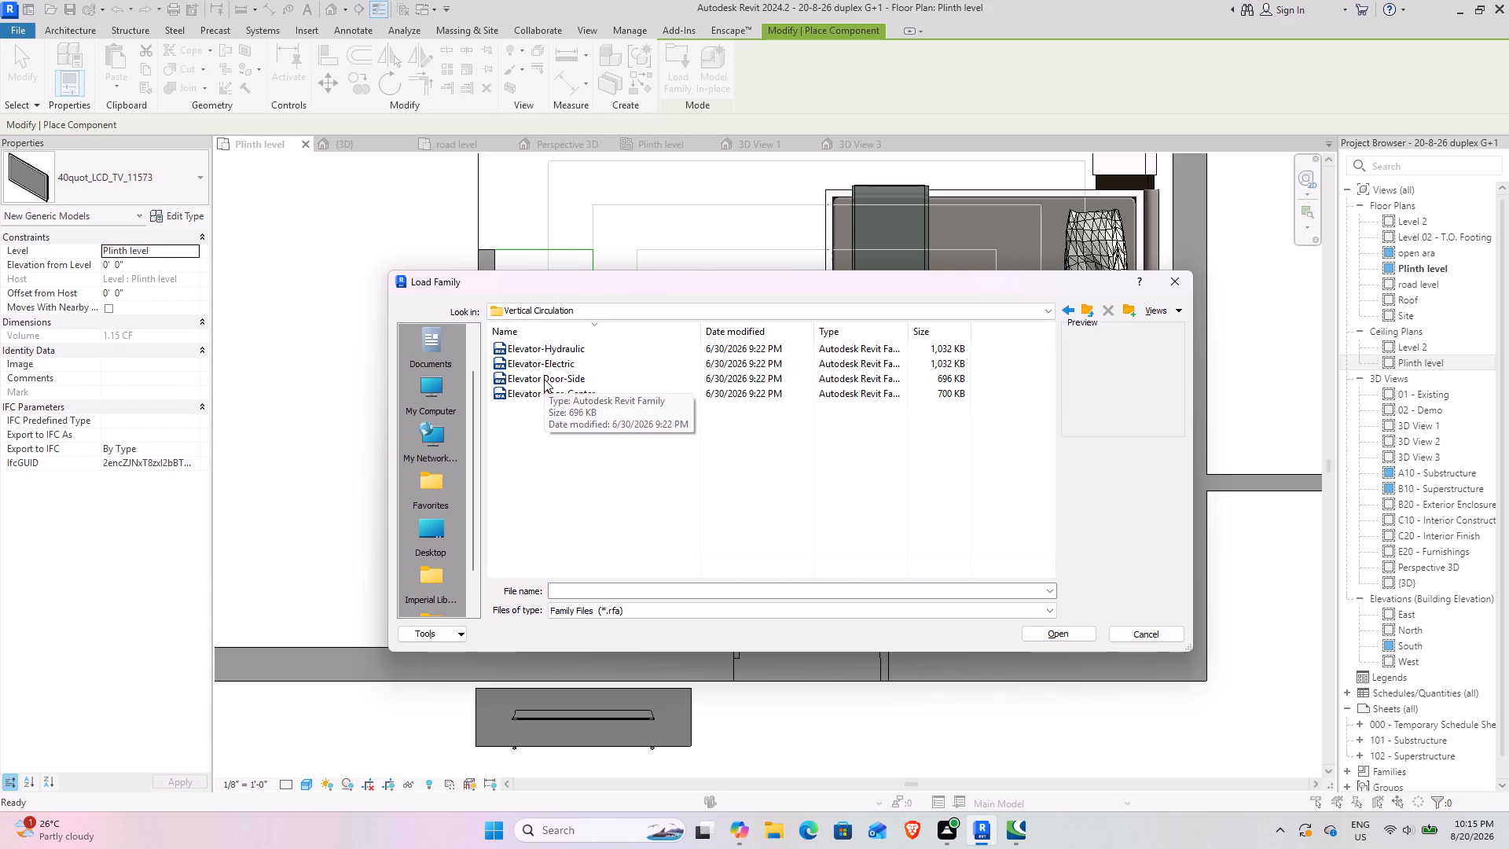
{"action": "scroll", "coordinate": [544, 379], "scroll_direction": "up", "scroll_amount": 5, "text": "shift"}
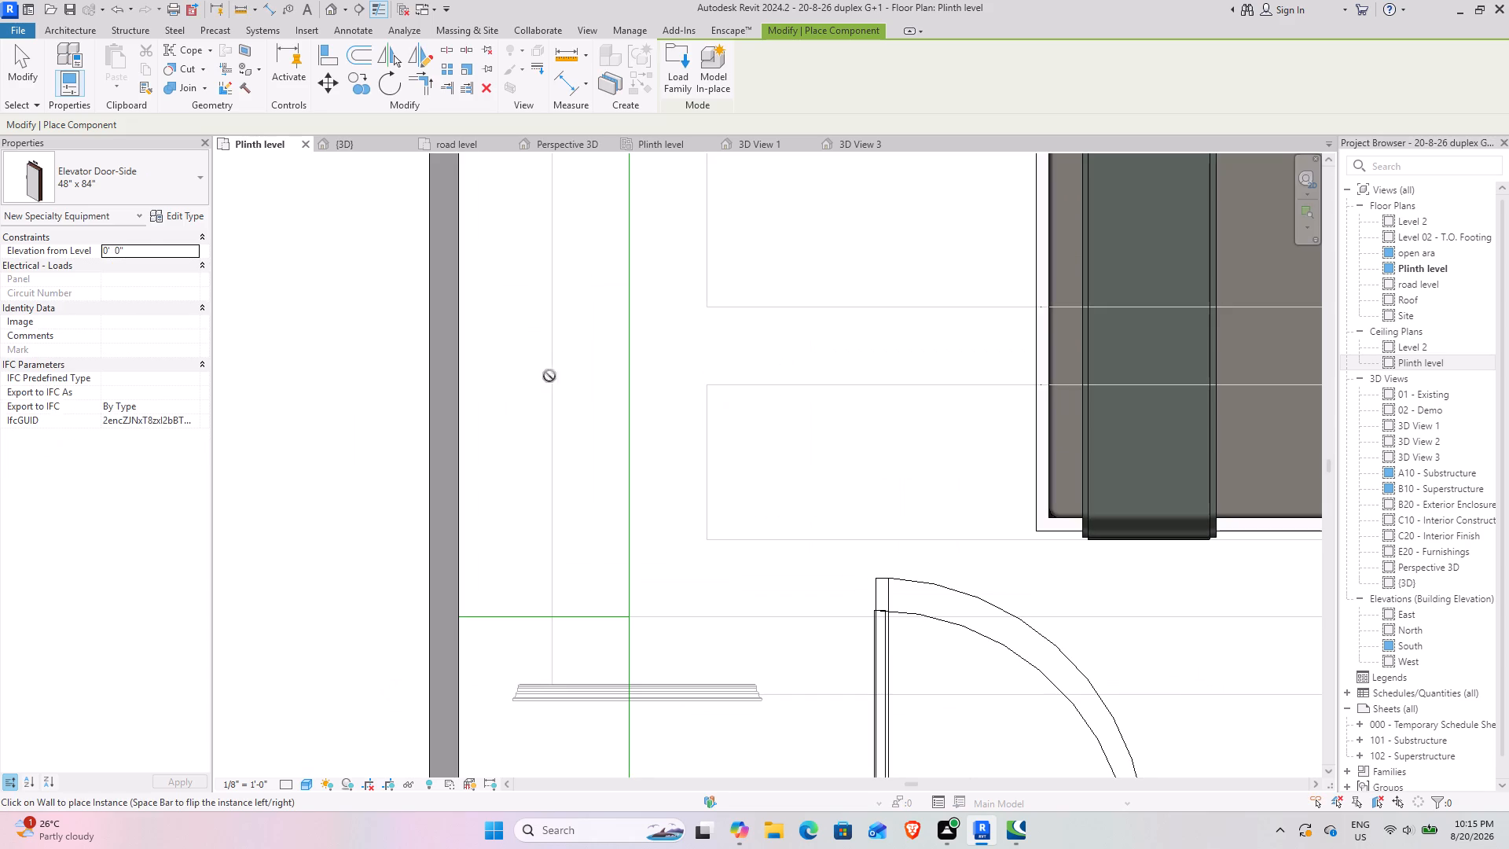
Start loading another family and look through the US library's Profiles folder, including its Roofs subfolder.
{"action": "left_click", "coordinate": [665, 72]}
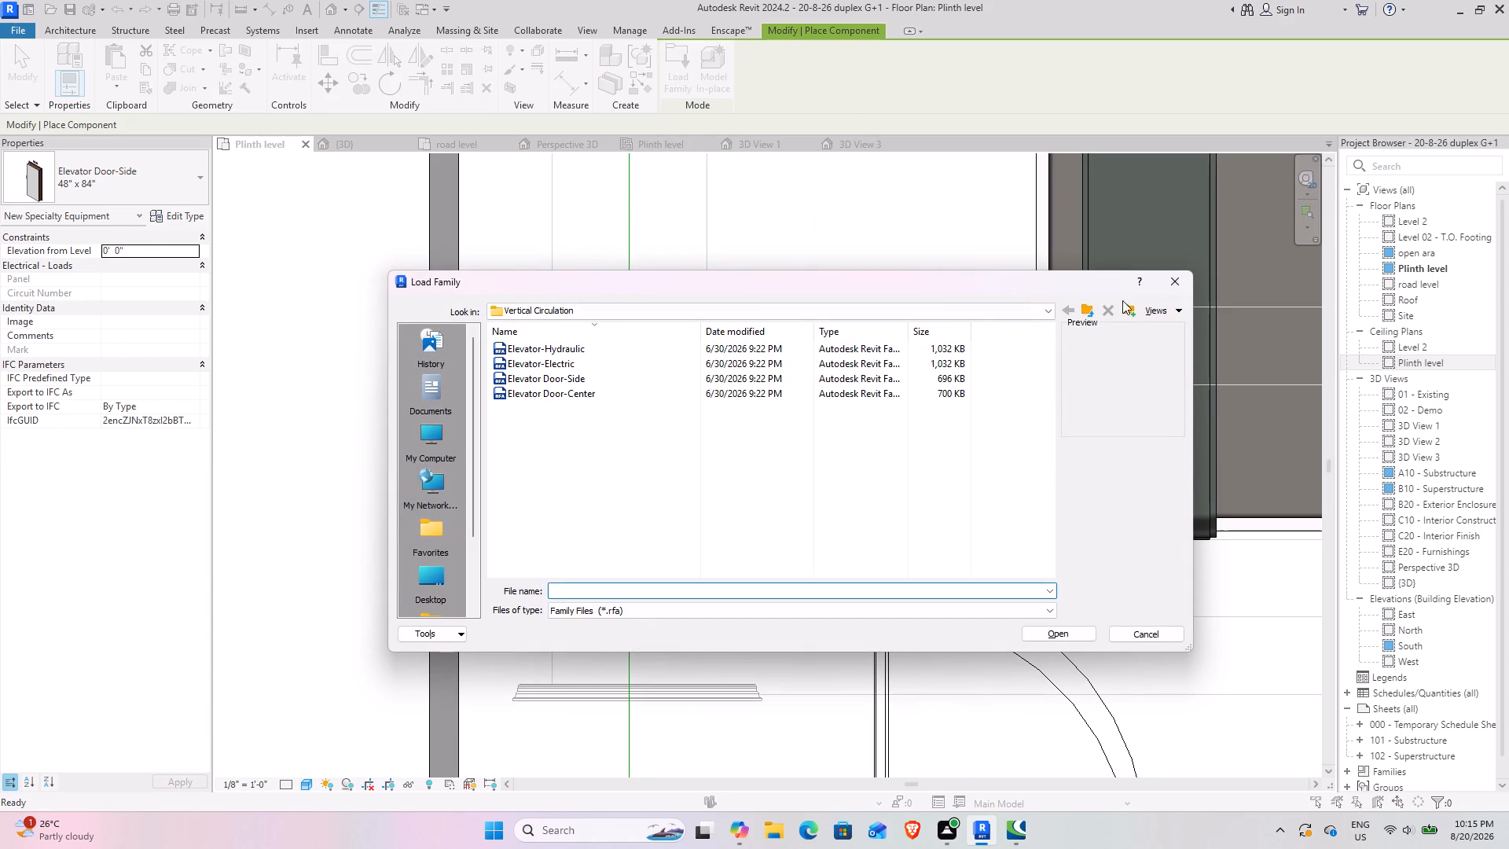
{"action": "left_click", "coordinate": [1079, 305]}
{"action": "left_click", "coordinate": [1083, 306]}
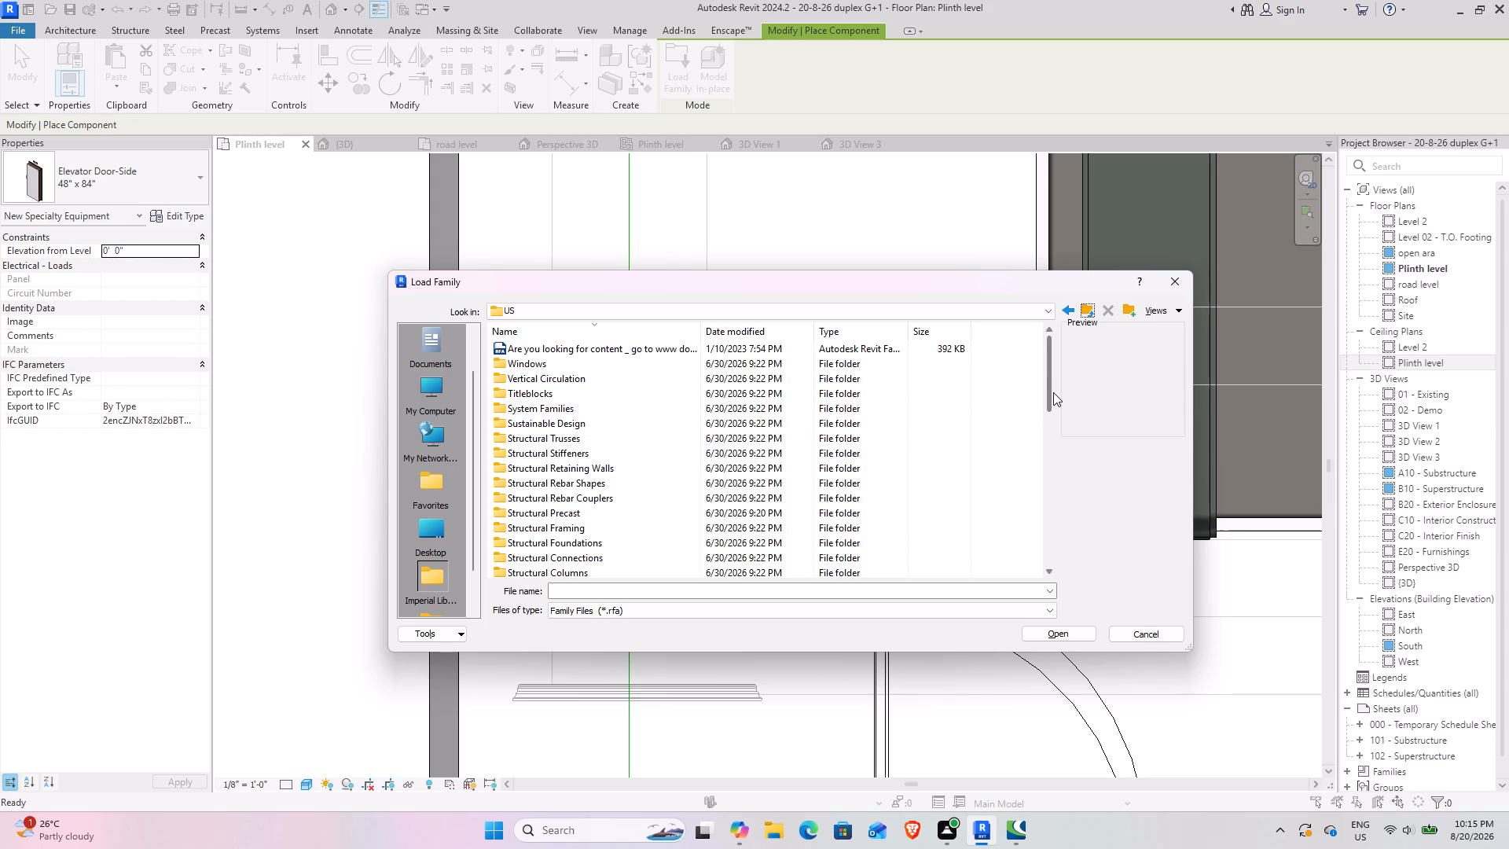
{"action": "left_click_drag", "start_coordinate": [1053, 392], "coordinate": [1054, 410]}
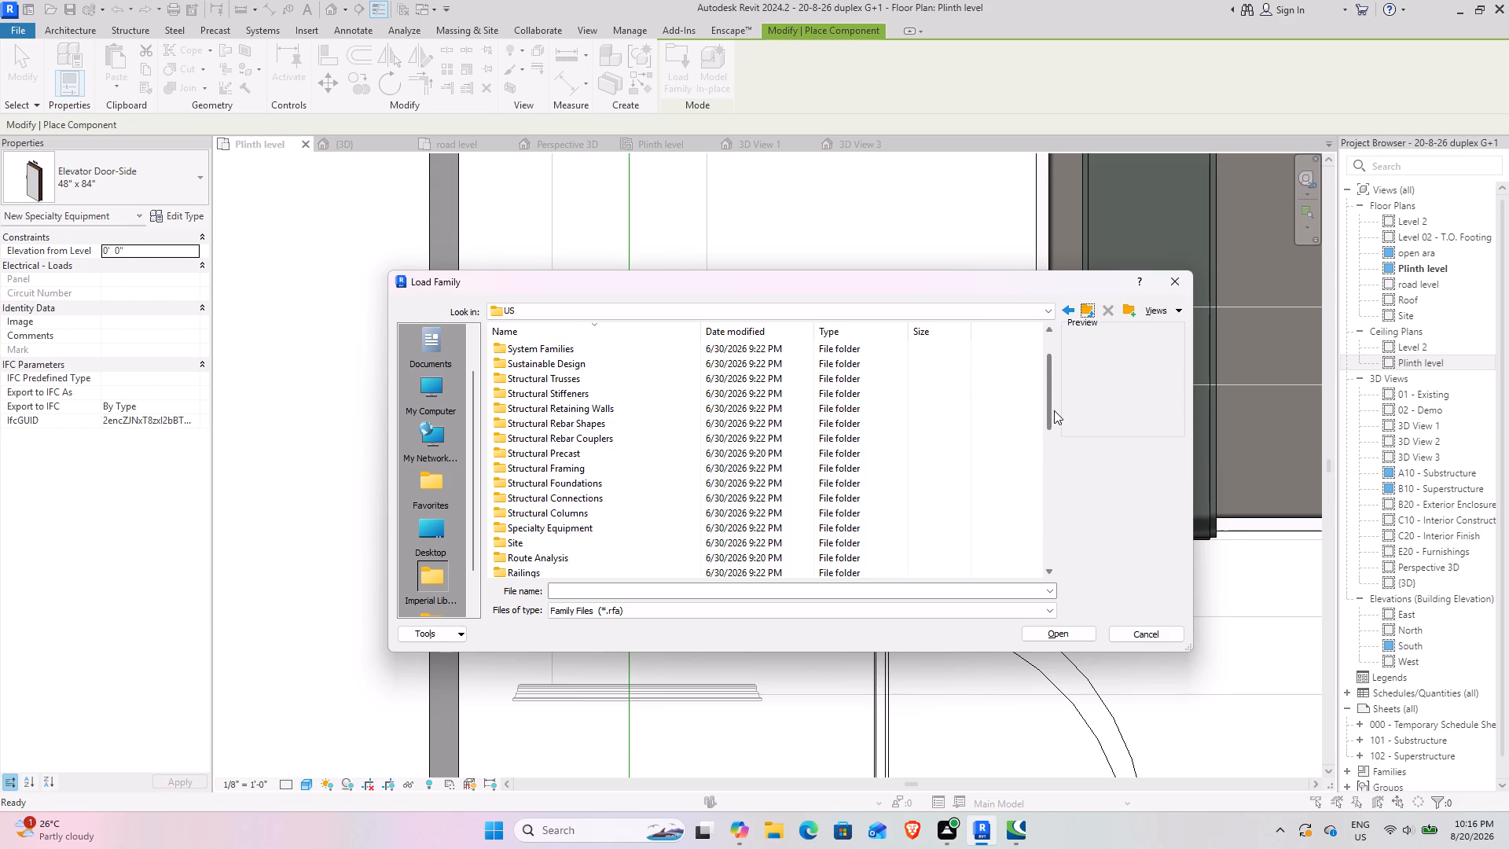
{"action": "left_click_drag", "start_coordinate": [1054, 410], "coordinate": [1054, 417]}
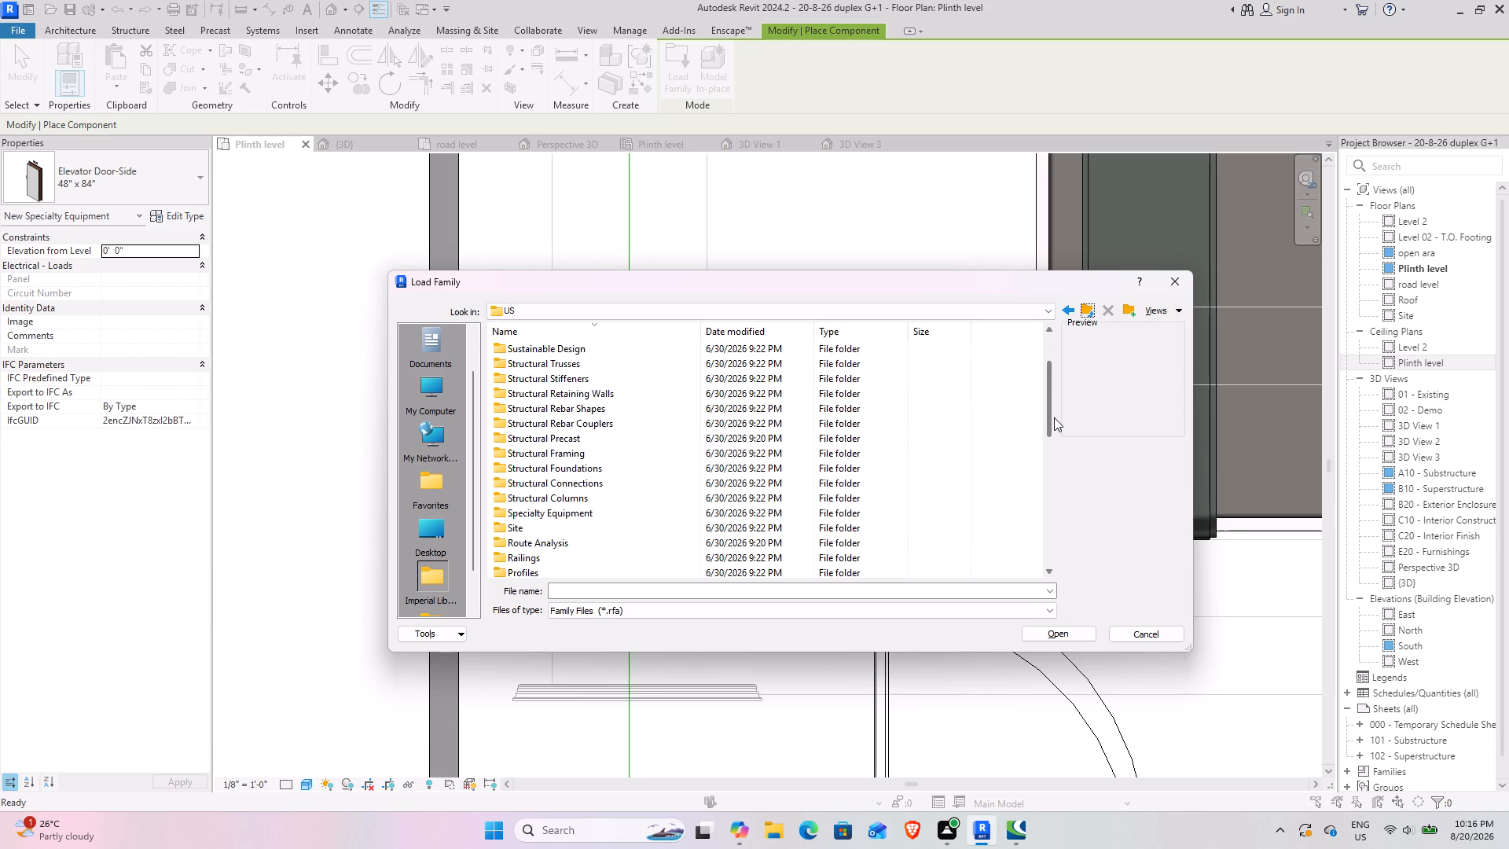
{"action": "left_click_drag", "start_coordinate": [1054, 417], "coordinate": [1052, 437]}
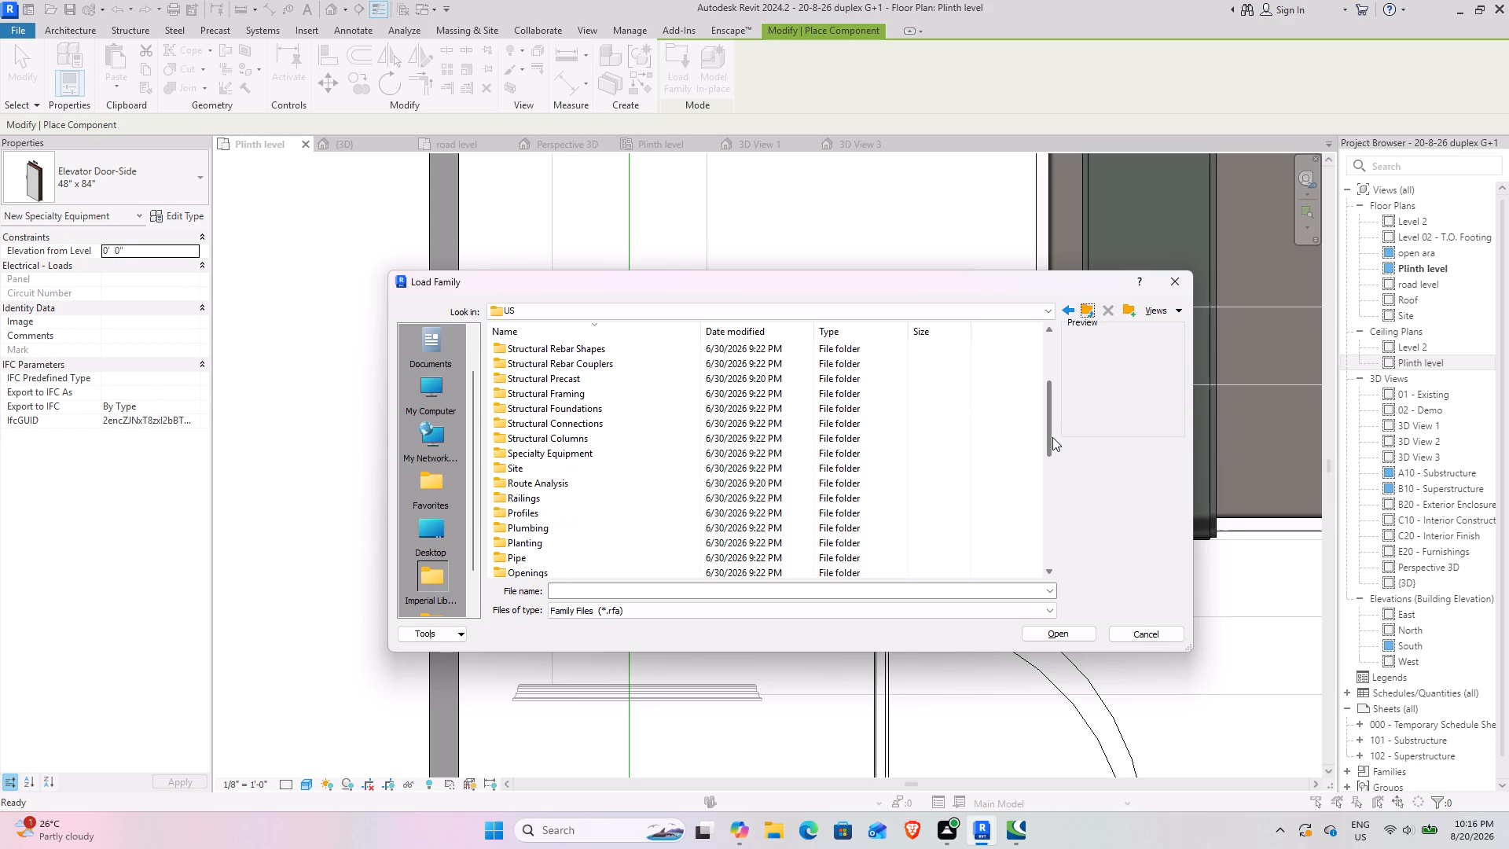
{"action": "left_click_drag", "start_coordinate": [1052, 437], "coordinate": [1052, 443]}
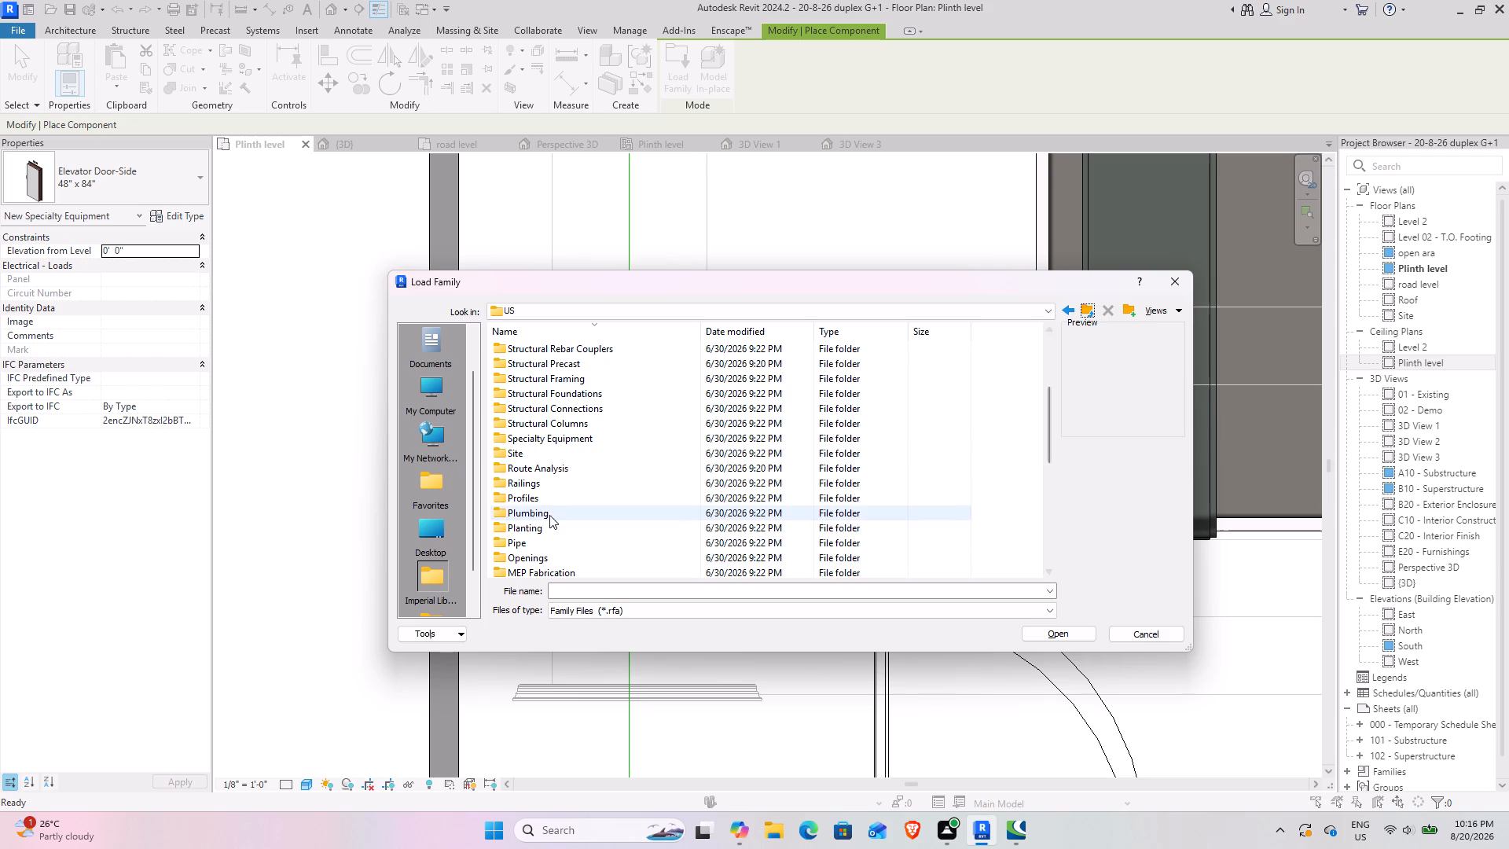
{"action": "double_click", "coordinate": [545, 500]}
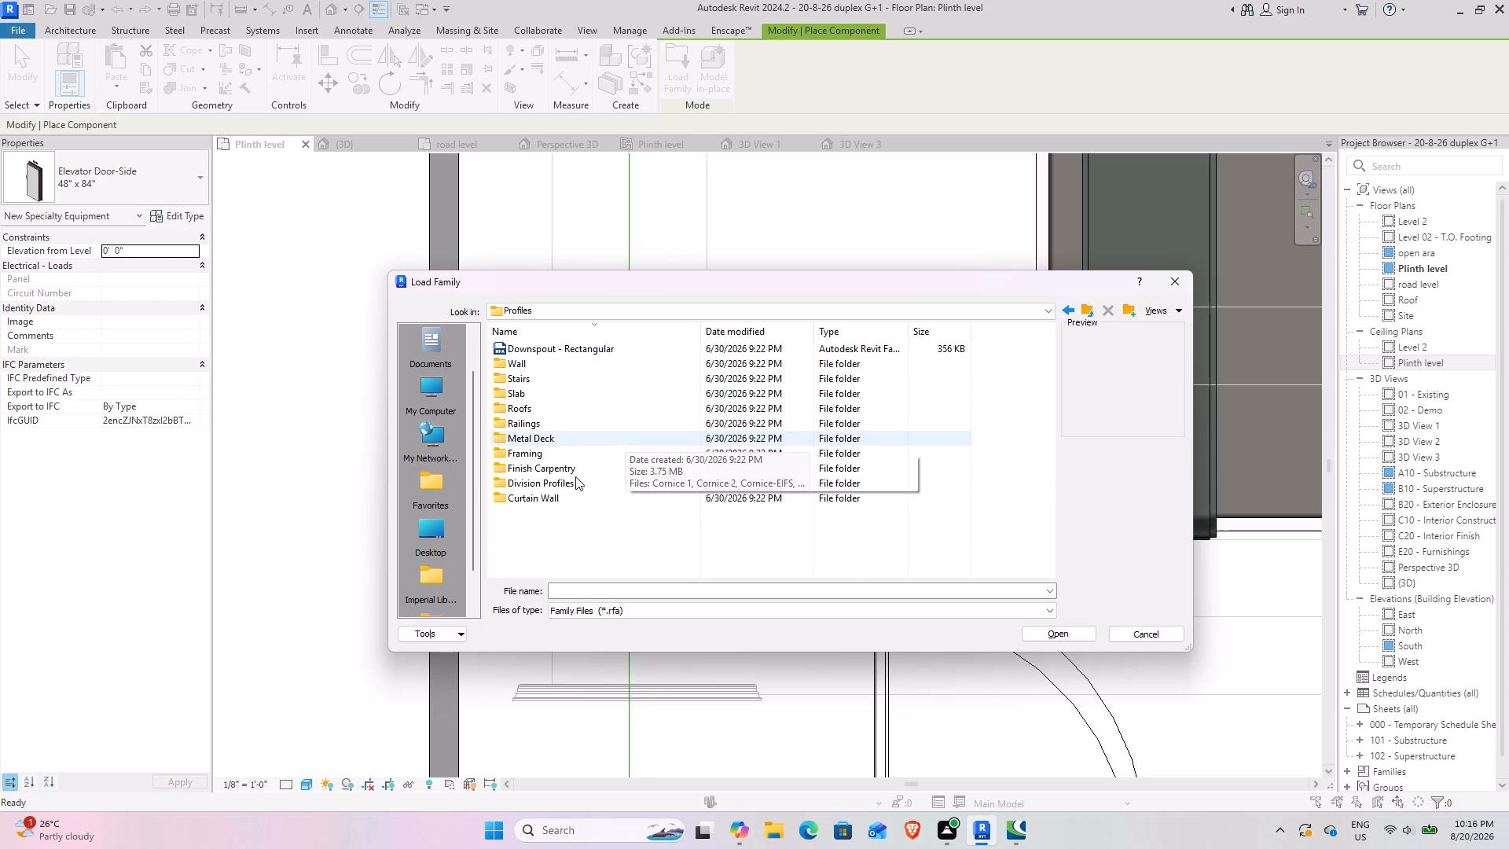
{"action": "double_click", "coordinate": [534, 407]}
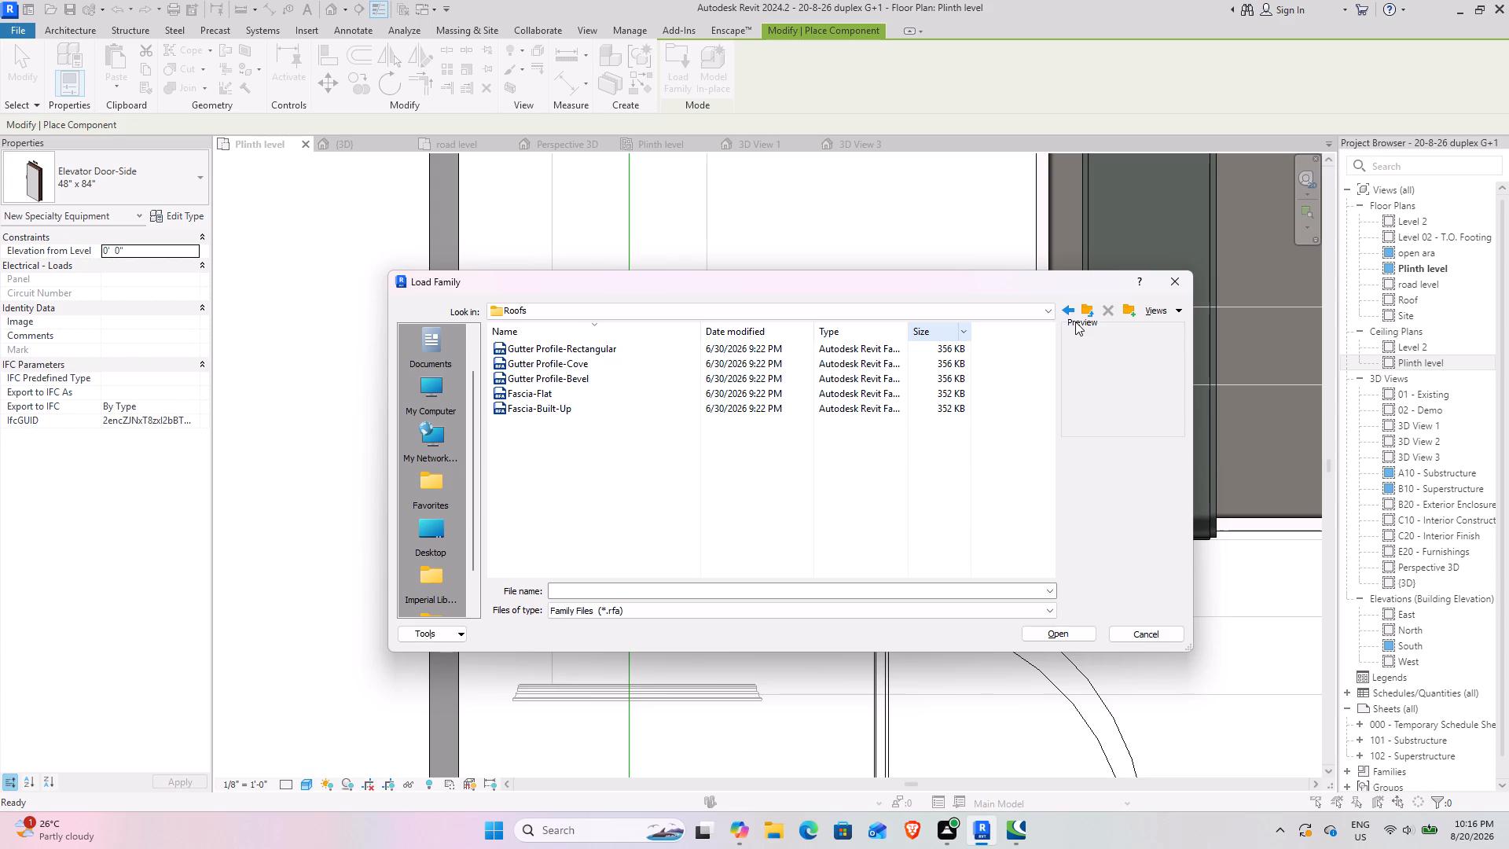
{"action": "left_click", "coordinate": [1084, 311]}
{"action": "left_click", "coordinate": [1084, 311]}
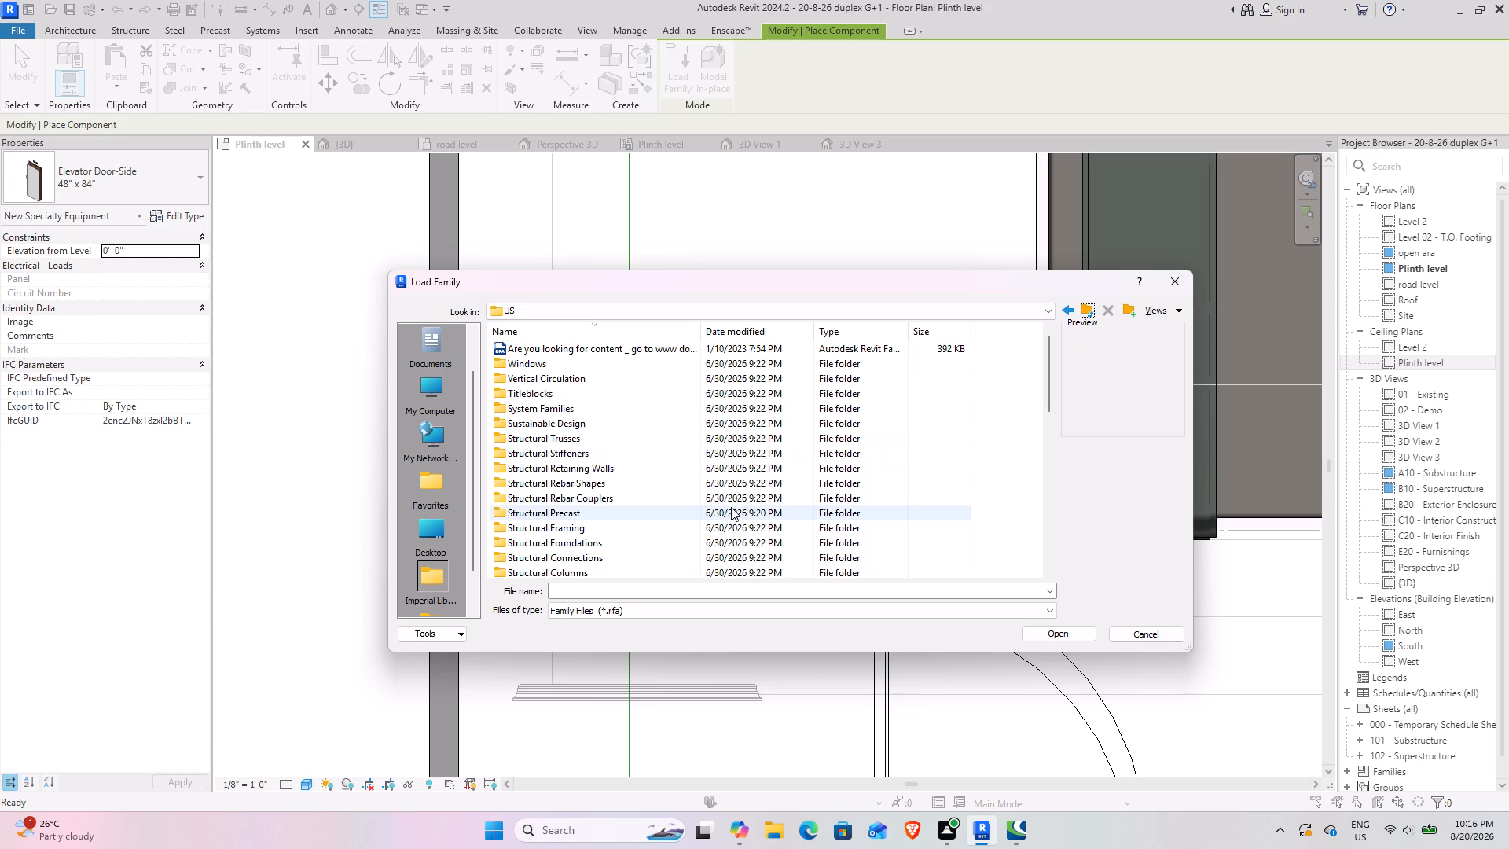
Examine the families in the US library's Openings and Mass folders with enlarged thumbnails.
{"action": "scroll", "coordinate": [727, 467], "scroll_direction": "down", "scroll_amount": 1}
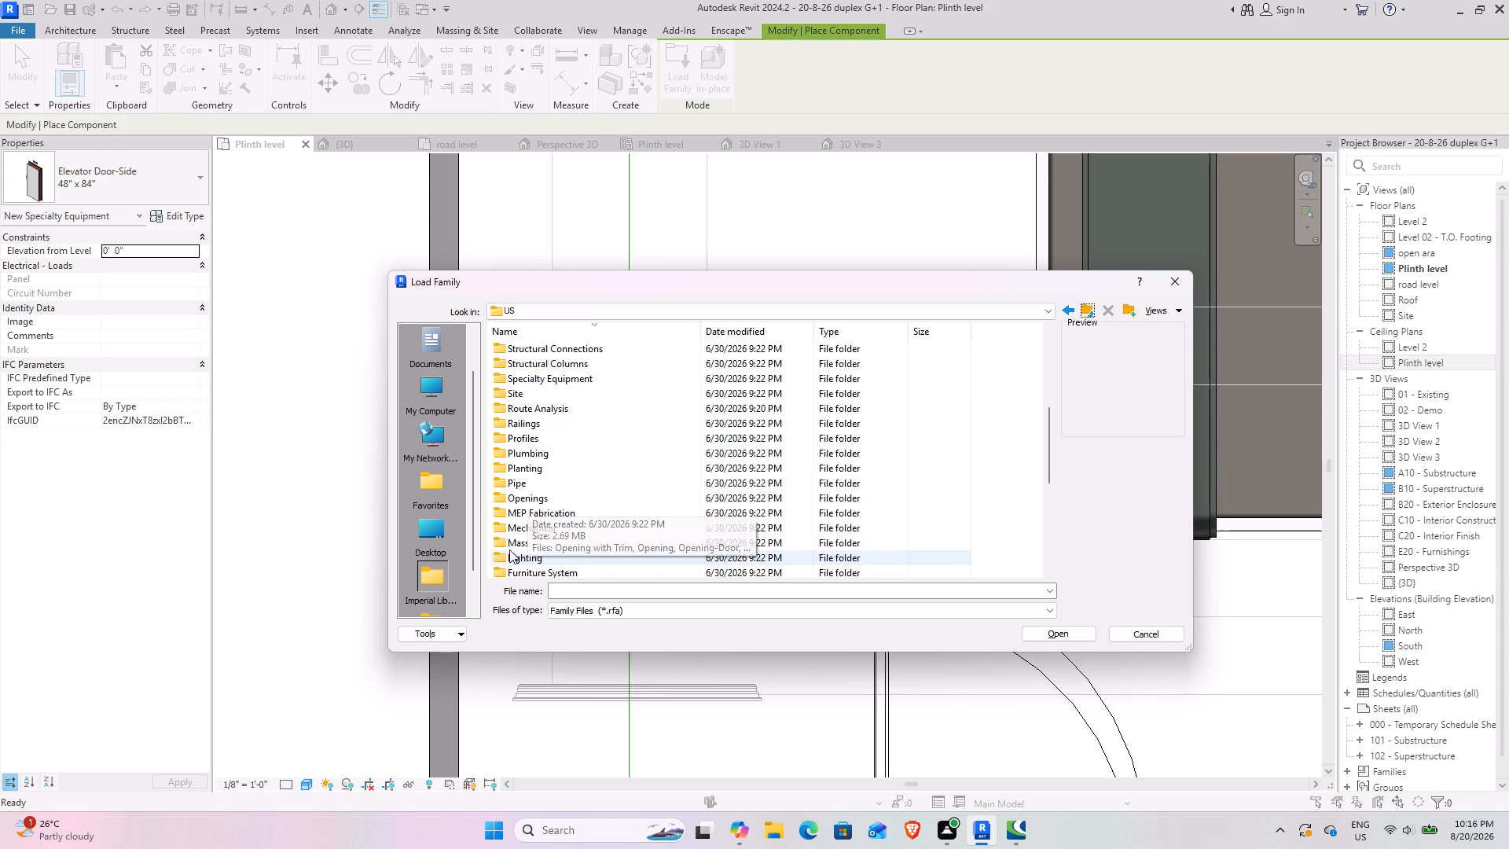
{"action": "double_click", "coordinate": [540, 500]}
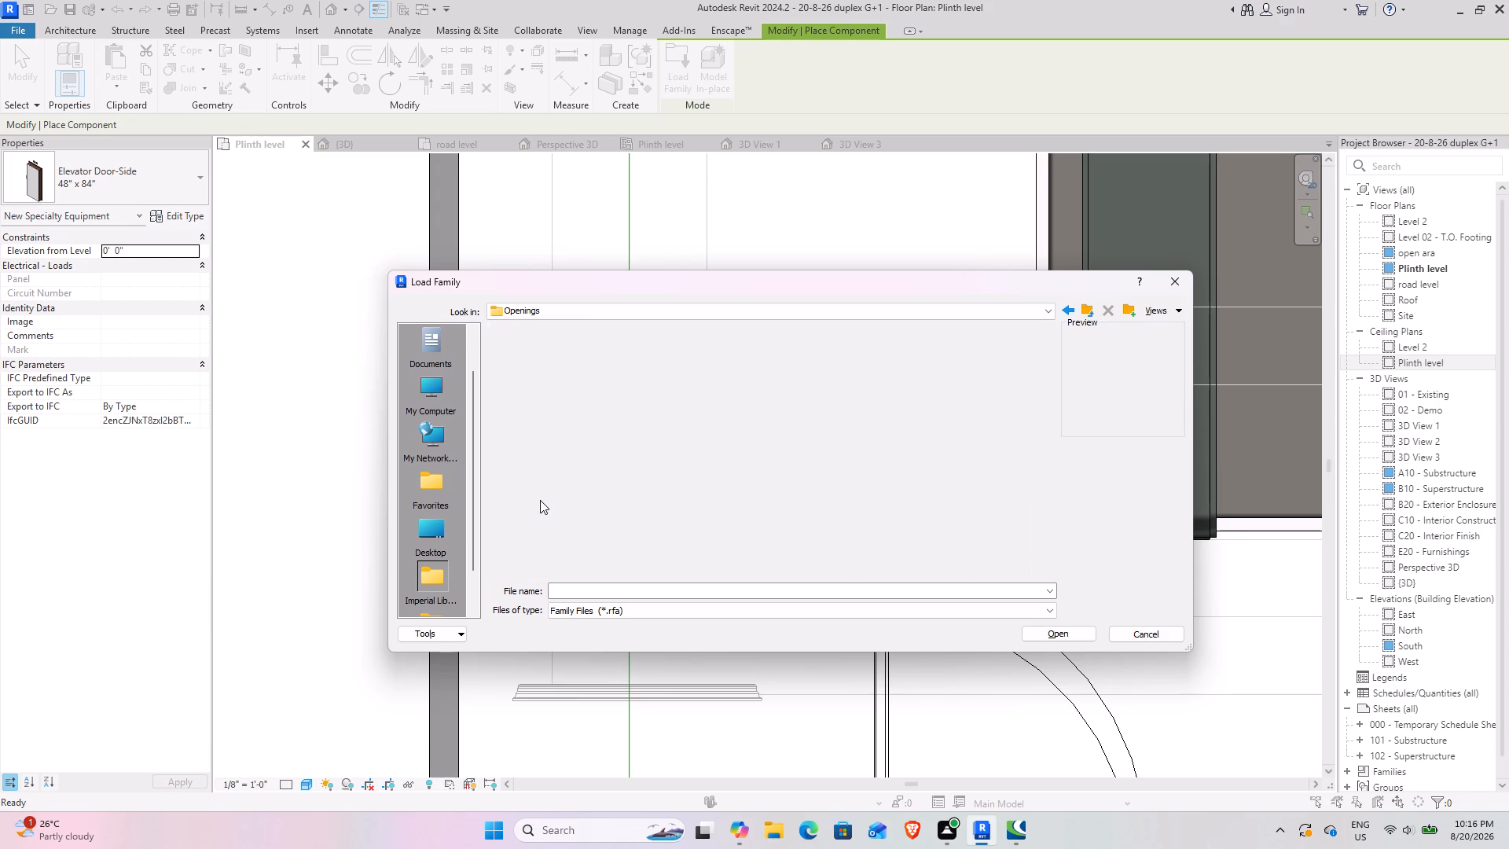
{"action": "scroll", "coordinate": [544, 405], "scroll_direction": "up", "scroll_amount": 7, "text": "ctrl"}
{"action": "scroll", "coordinate": [544, 405], "scroll_direction": "up", "scroll_amount": 3}
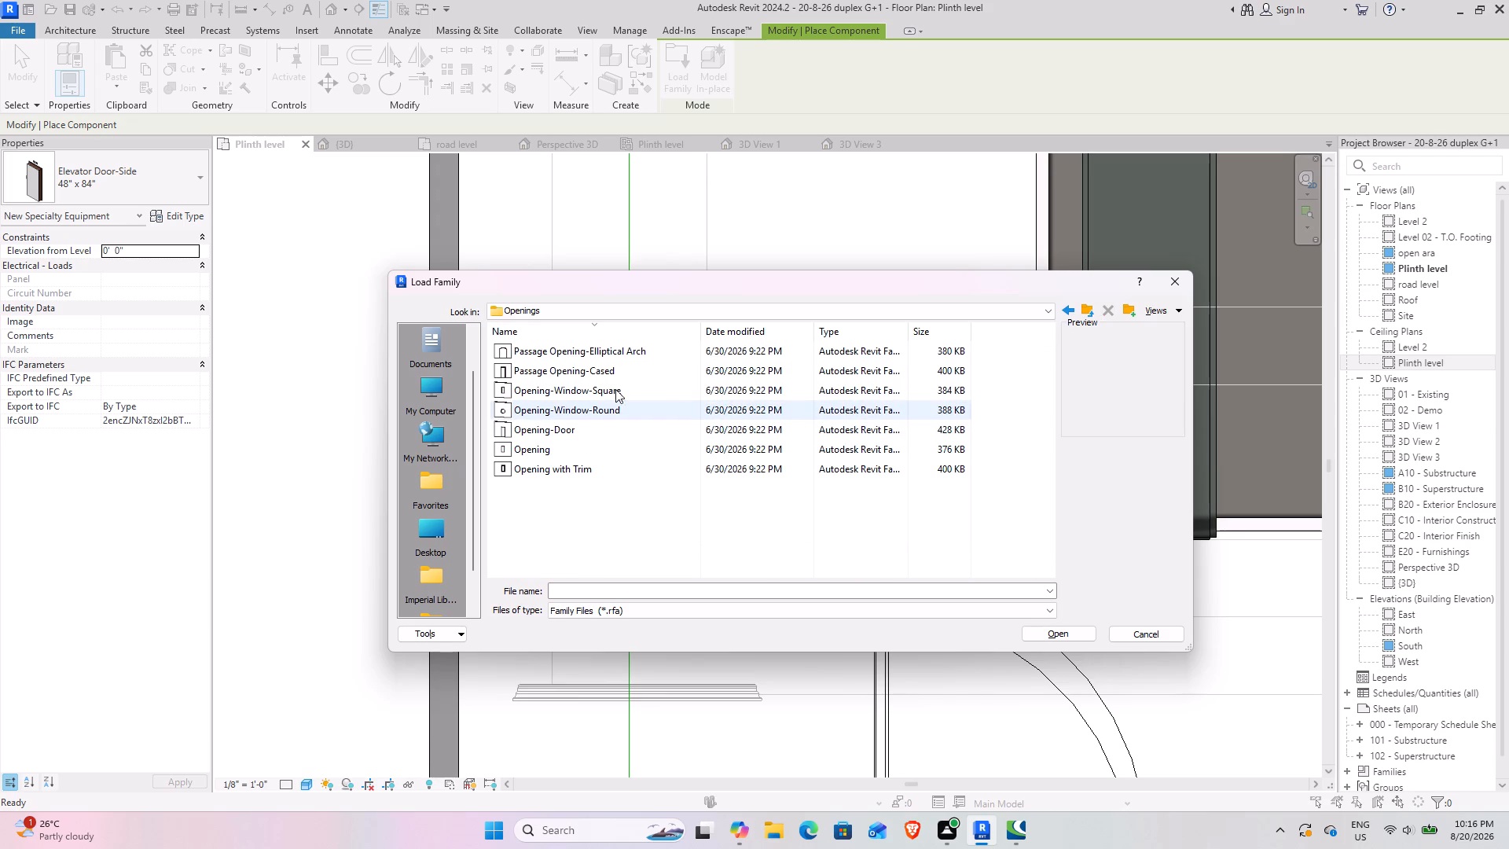
{"action": "left_click", "coordinate": [1085, 309]}
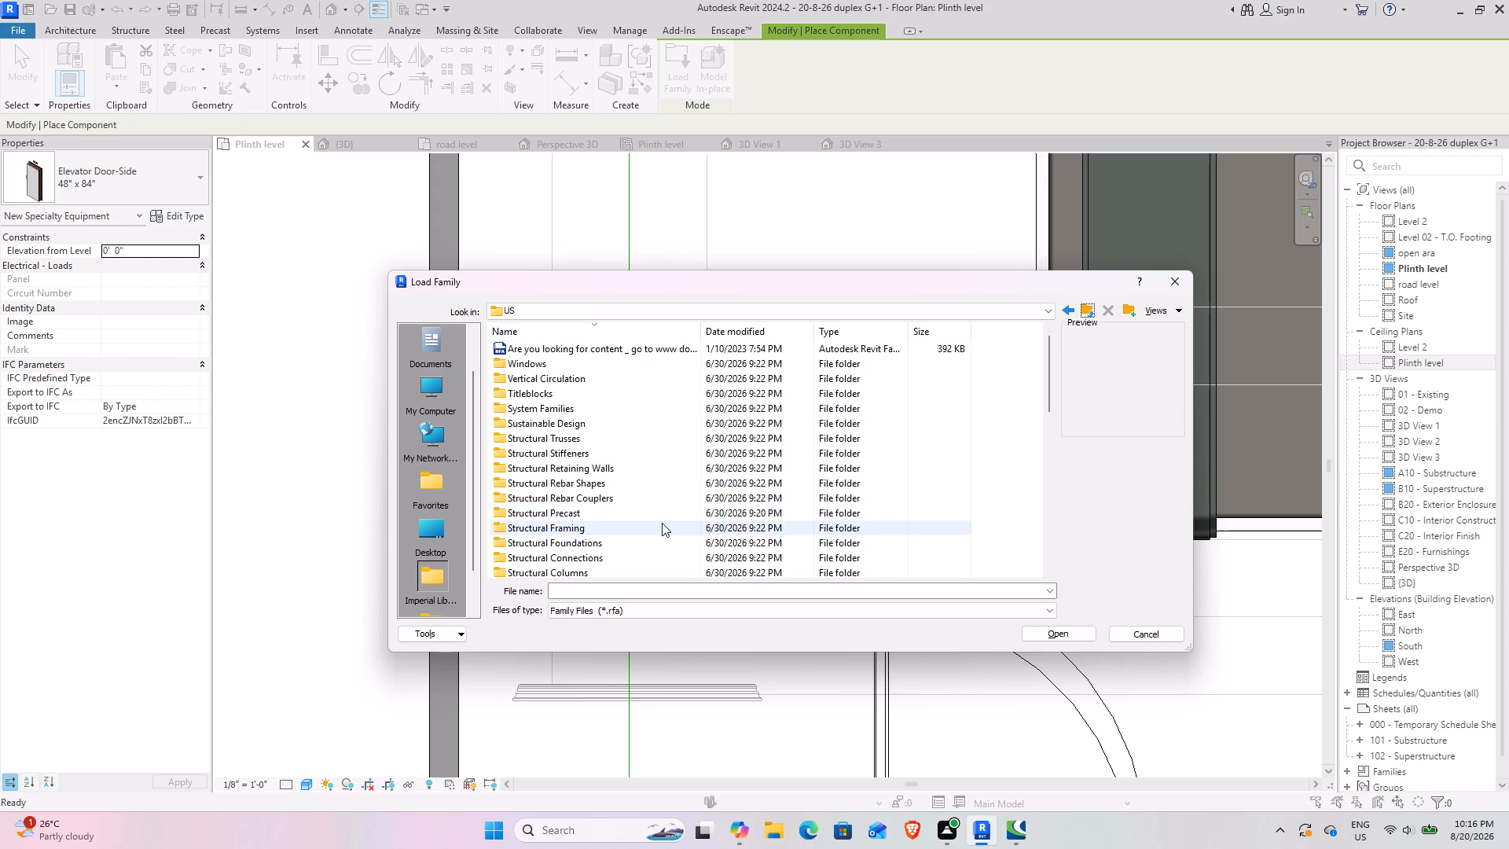
{"action": "scroll", "coordinate": [662, 523], "scroll_direction": "down", "scroll_amount": 1}
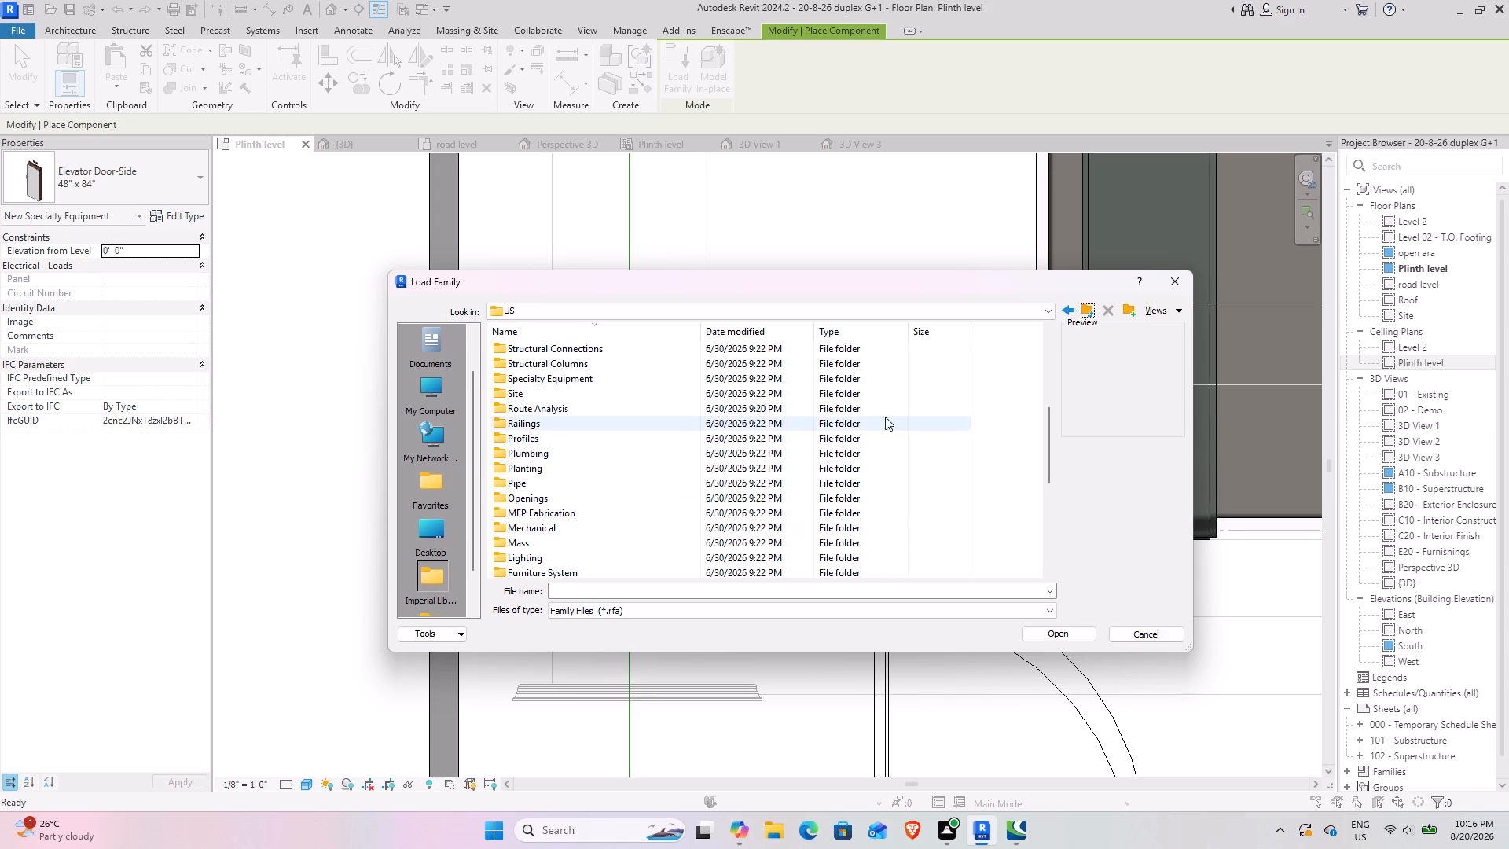
{"action": "left_click_drag", "start_coordinate": [1052, 414], "coordinate": [1051, 441]}
{"action": "double_click", "coordinate": [571, 470]}
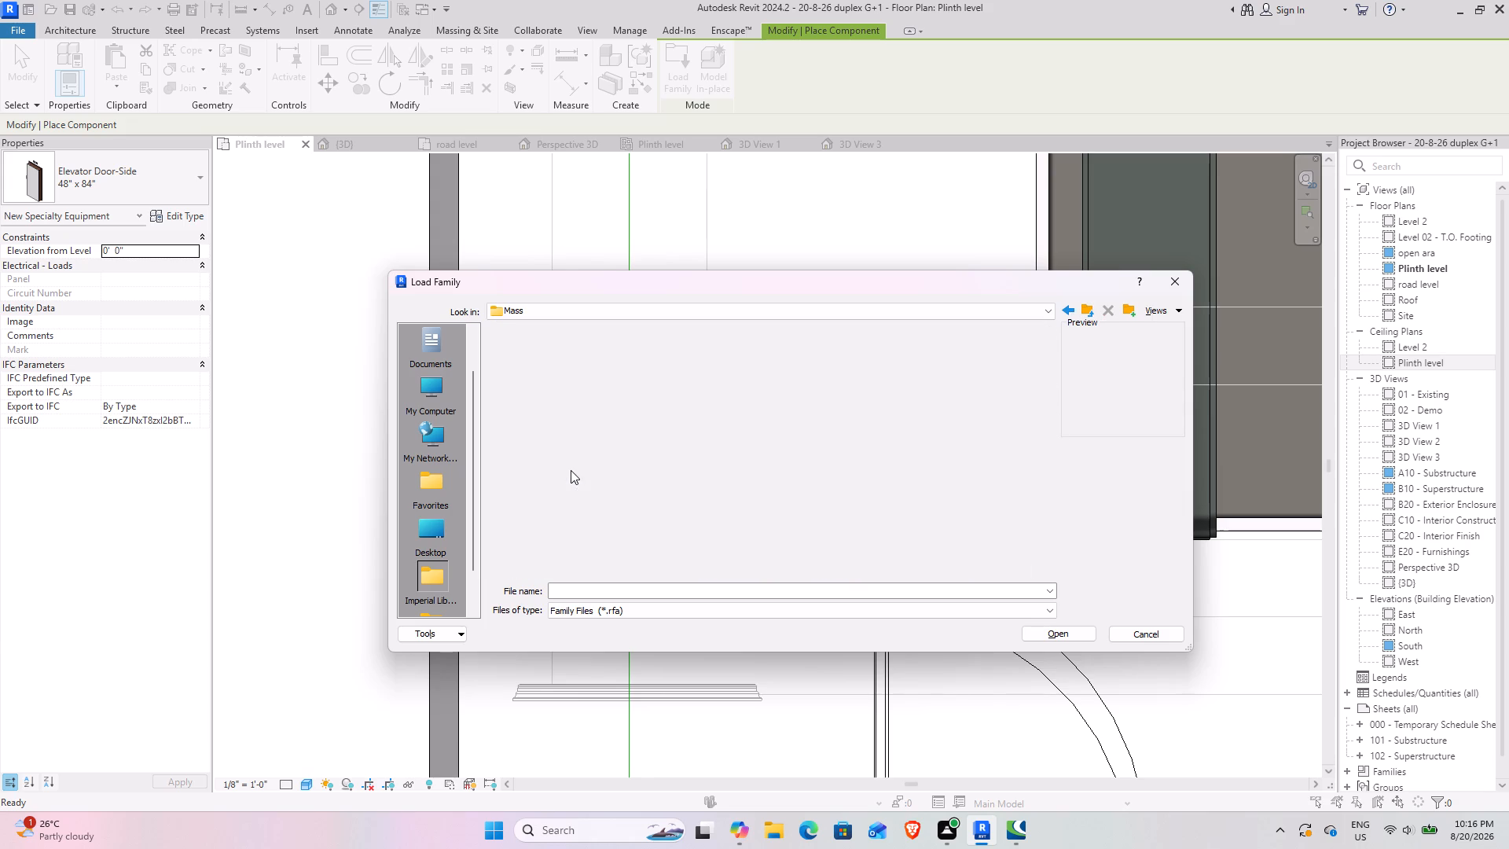
{"action": "scroll", "coordinate": [563, 463], "scroll_direction": "up", "scroll_amount": 7, "text": "ctrl"}
{"action": "scroll", "coordinate": [563, 463], "scroll_direction": "up", "scroll_amount": 4}
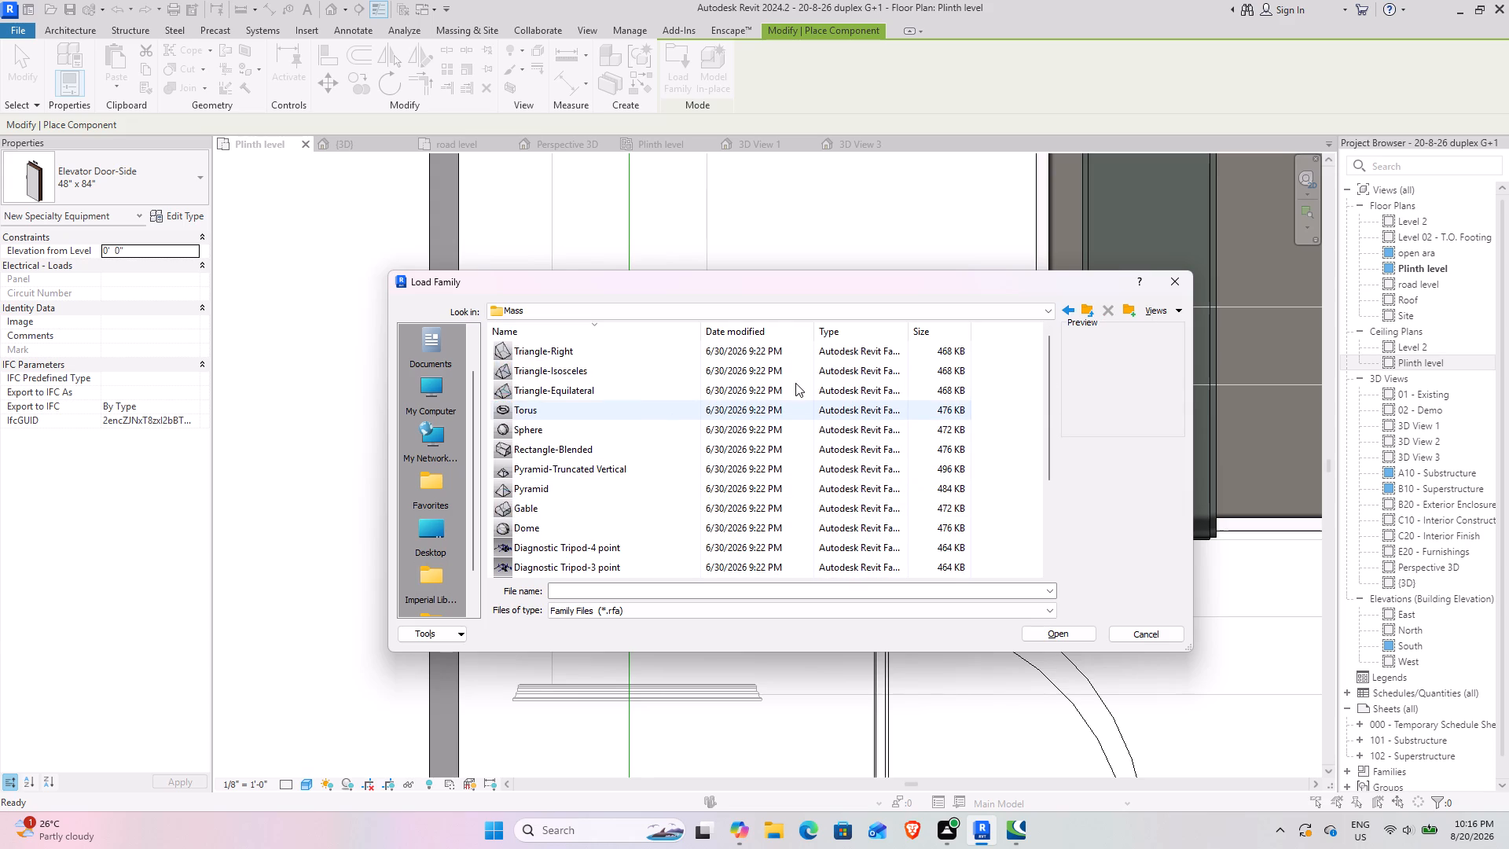
{"action": "scroll", "coordinate": [693, 438], "scroll_direction": "down", "scroll_amount": 4}
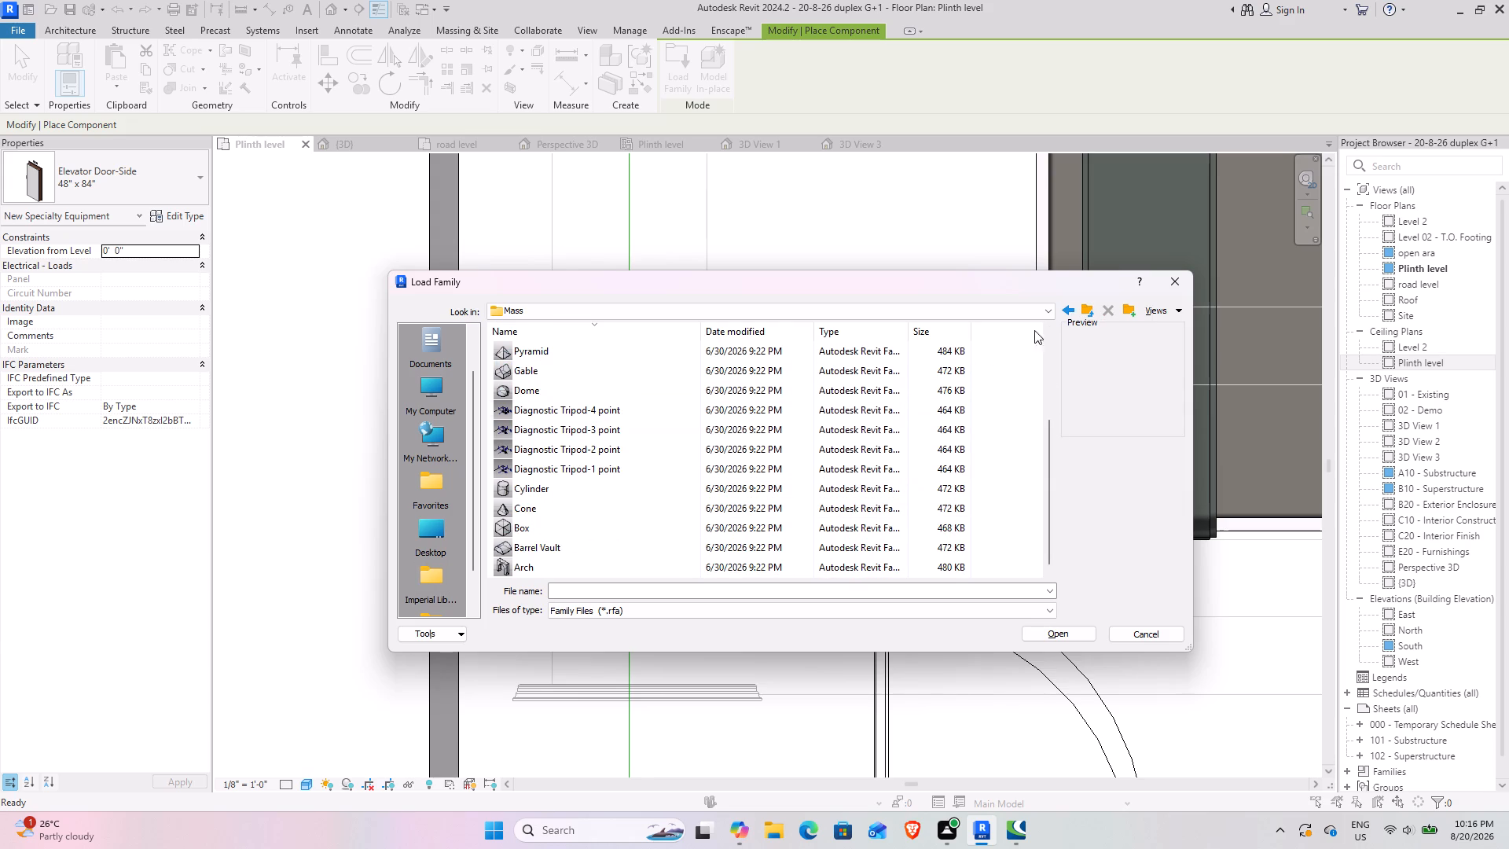
{"action": "left_click", "coordinate": [1094, 309]}
Examine the families in the Cabinets subfolder of the US library's Fire Protection folder with enlarged thumbnails.
{"action": "scroll", "coordinate": [582, 483], "scroll_direction": "down", "scroll_amount": 3}
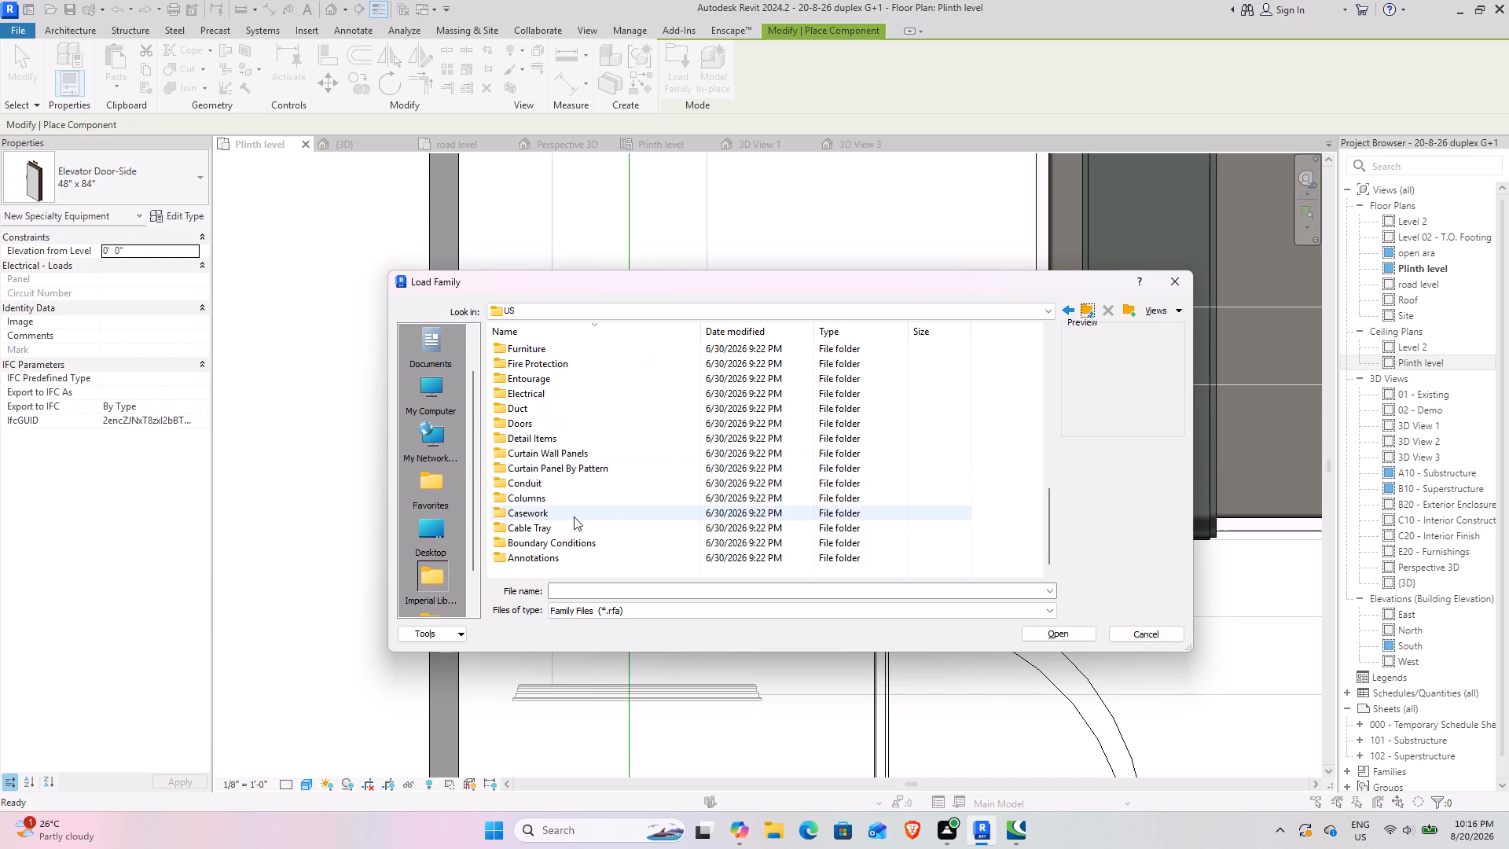
{"action": "scroll", "coordinate": [628, 391], "scroll_direction": "up", "scroll_amount": 1}
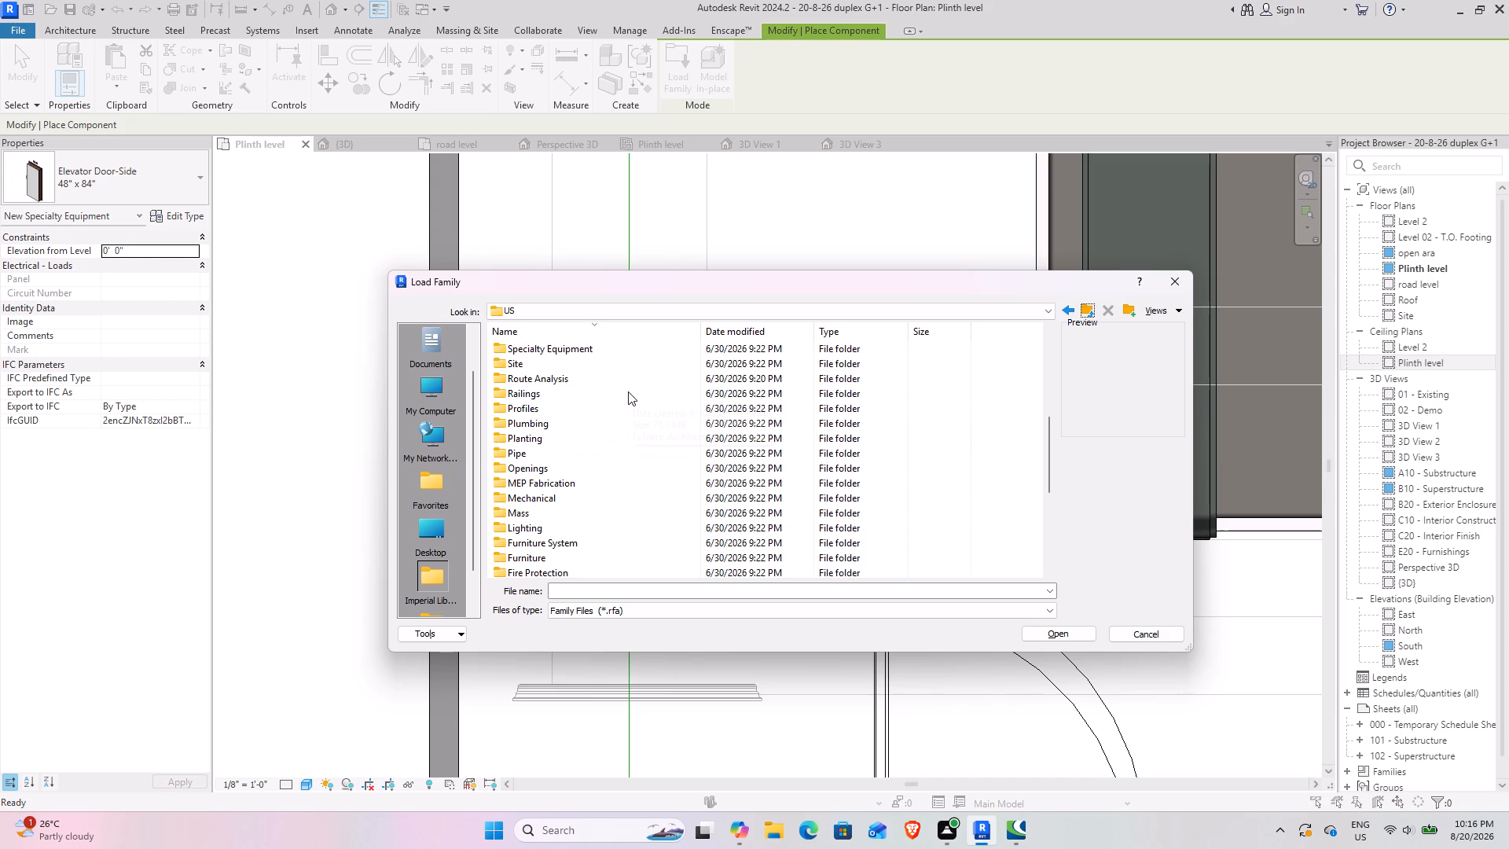
{"action": "double_click", "coordinate": [569, 571]}
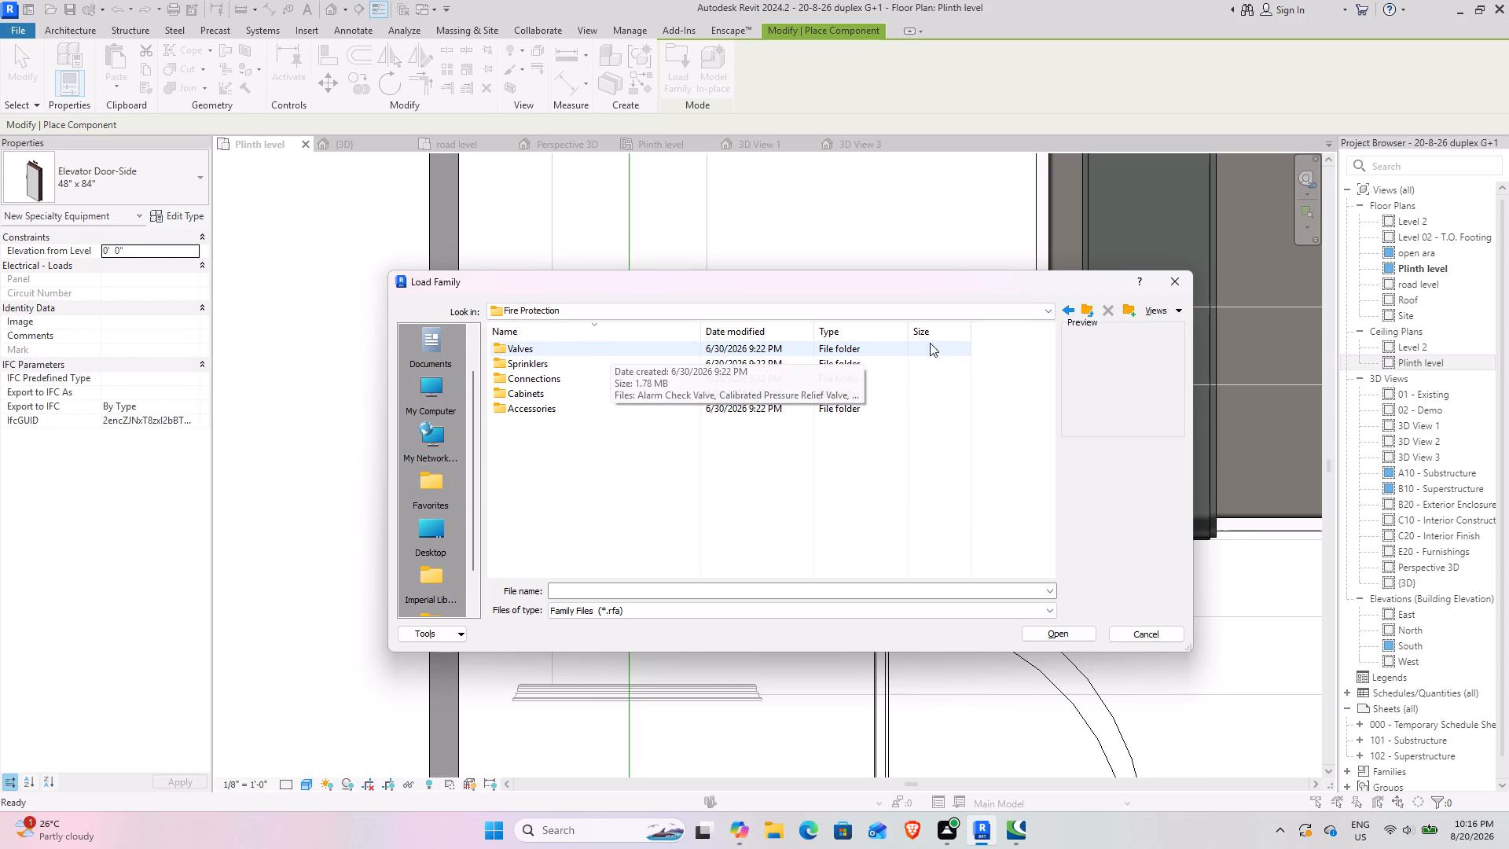
{"action": "double_click", "coordinate": [539, 400]}
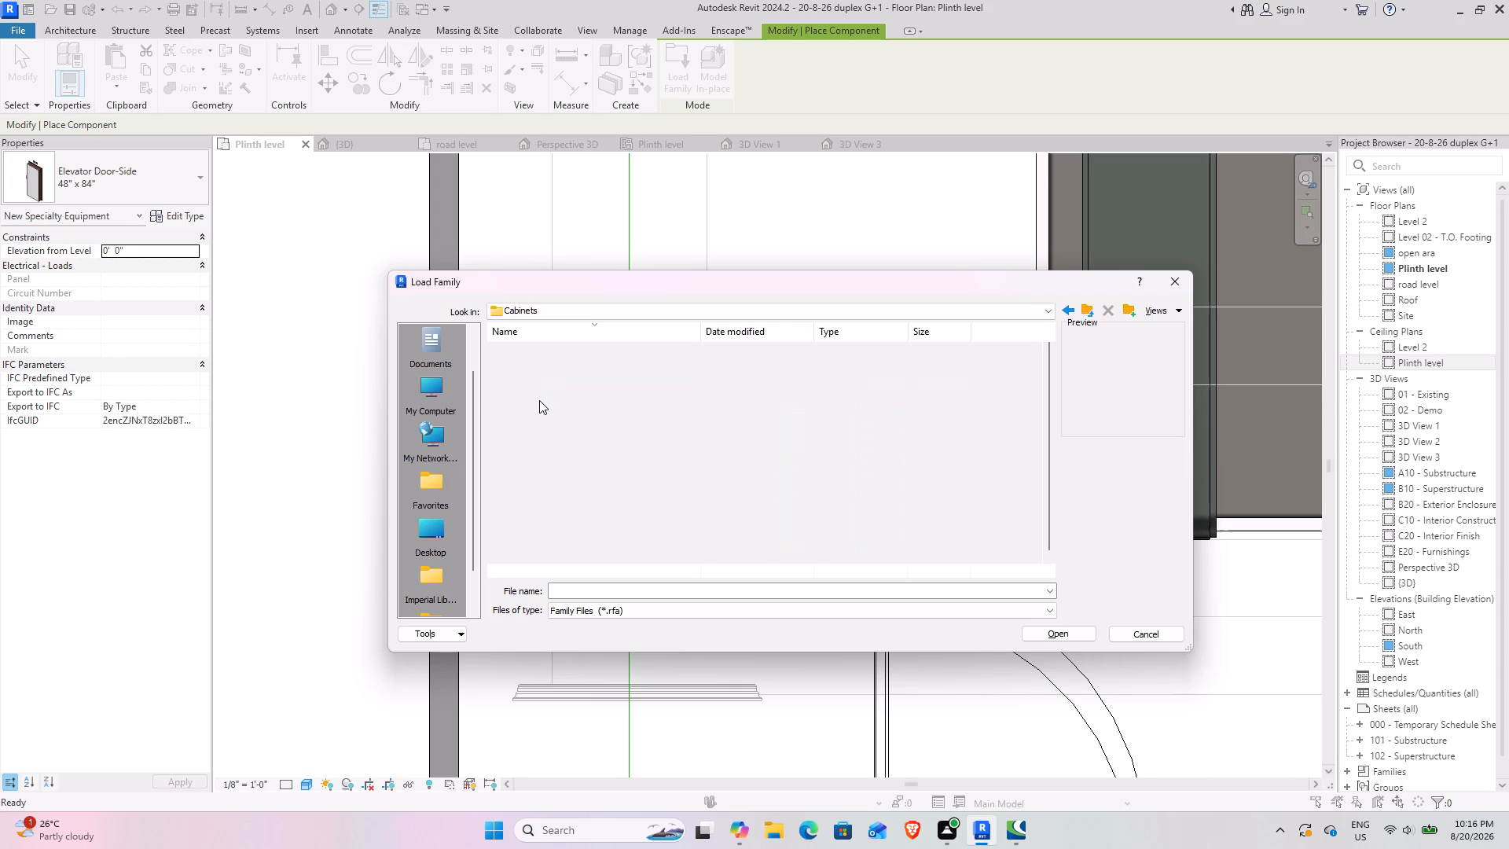
{"action": "scroll", "coordinate": [539, 400], "scroll_direction": "up", "scroll_amount": 6, "text": "ctrl"}
{"action": "scroll", "coordinate": [539, 400], "scroll_direction": "up", "scroll_amount": 12}
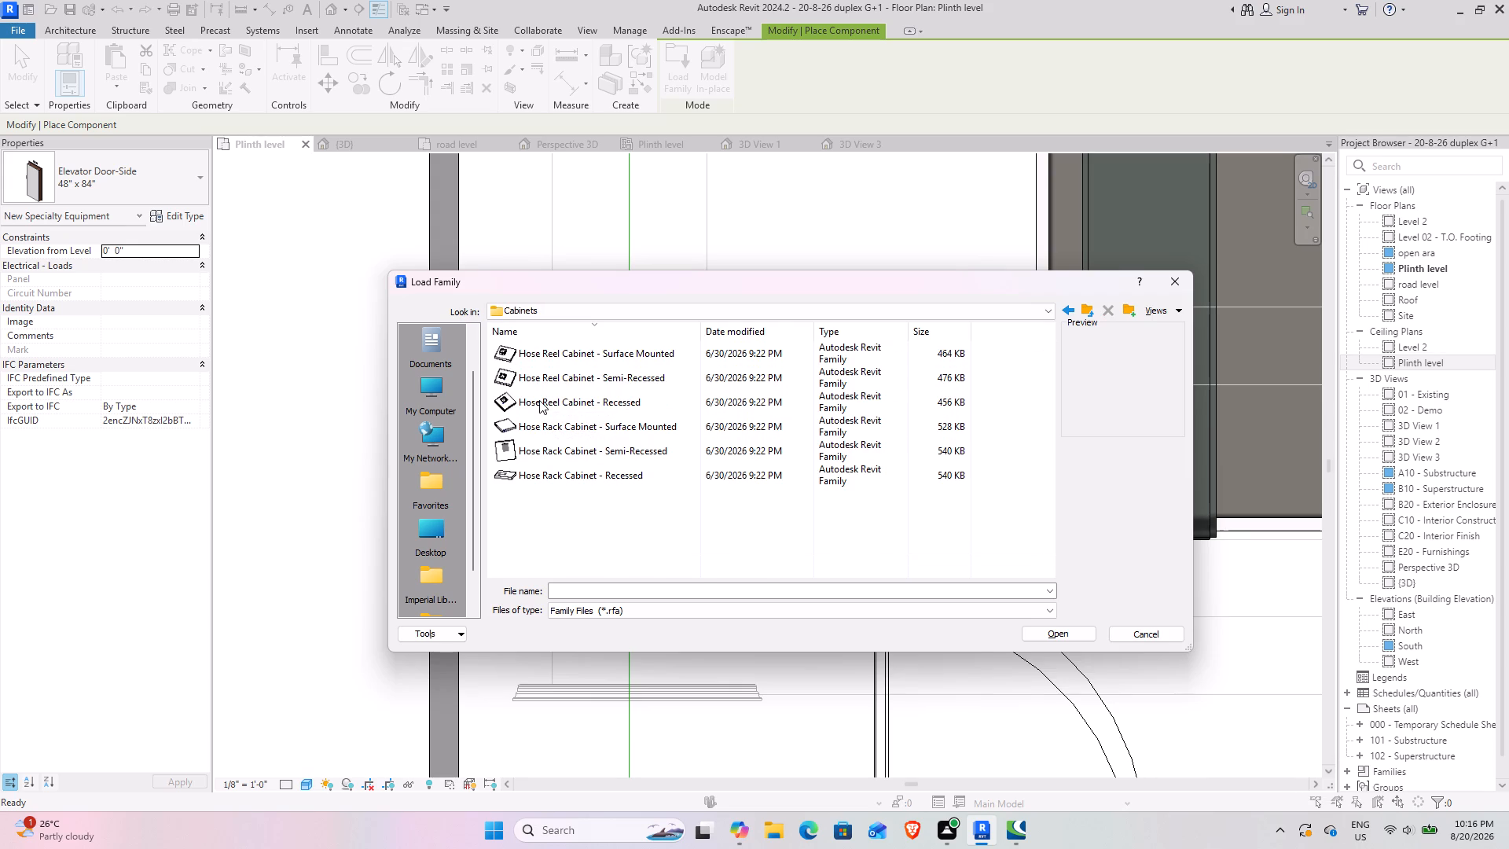
{"action": "scroll", "coordinate": [539, 400], "scroll_direction": "up", "scroll_amount": 4}
{"action": "scroll", "coordinate": [539, 400], "scroll_direction": "up", "scroll_amount": 12, "text": "ctrl"}
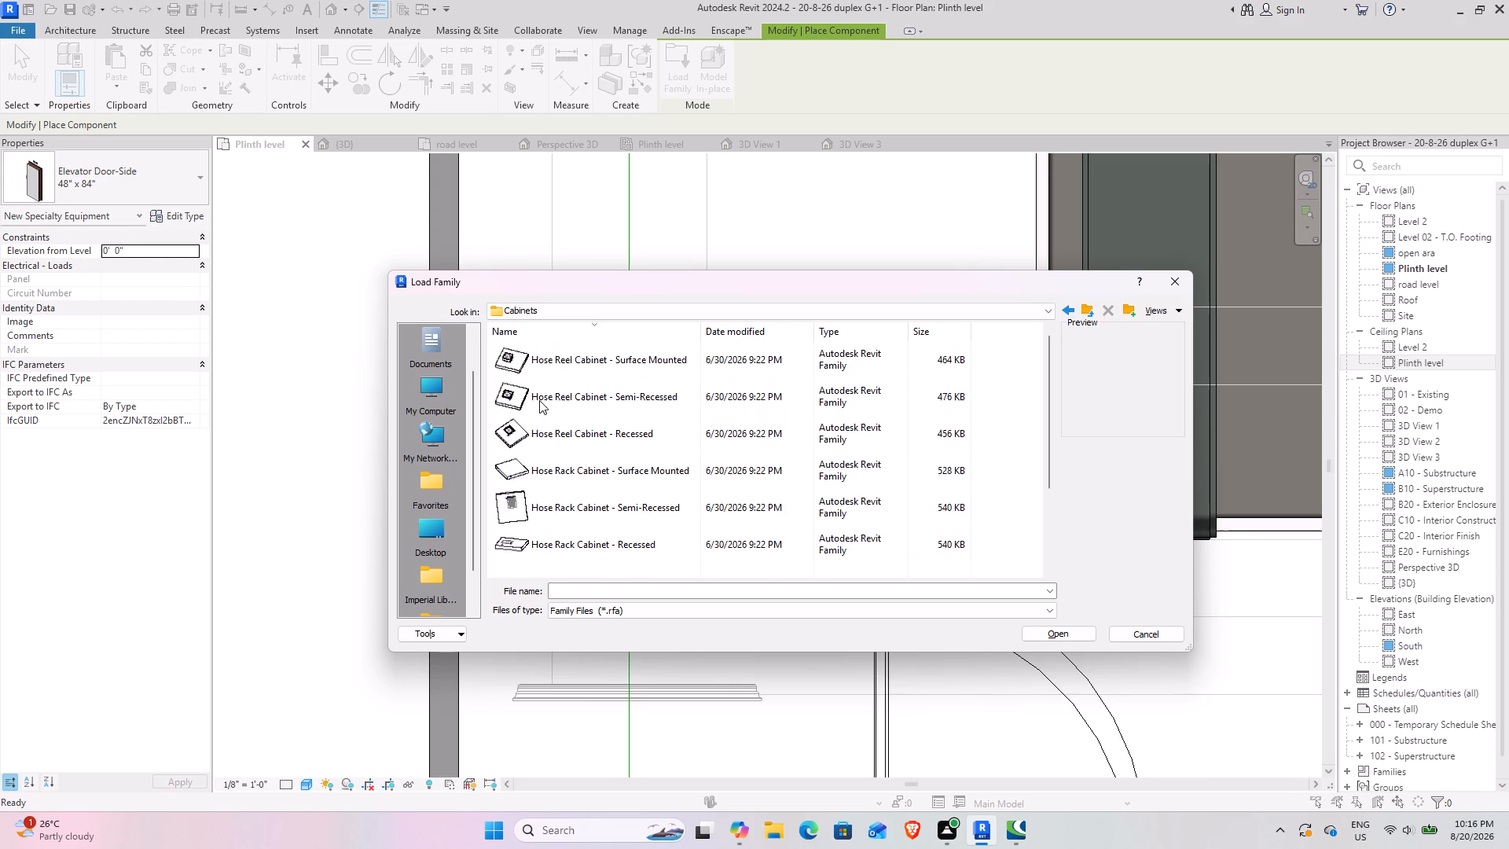
{"action": "scroll", "coordinate": [539, 400], "scroll_direction": "up", "scroll_amount": 4, "text": "ctrl"}
{"action": "scroll", "coordinate": [539, 400], "scroll_direction": "down", "scroll_amount": 5}
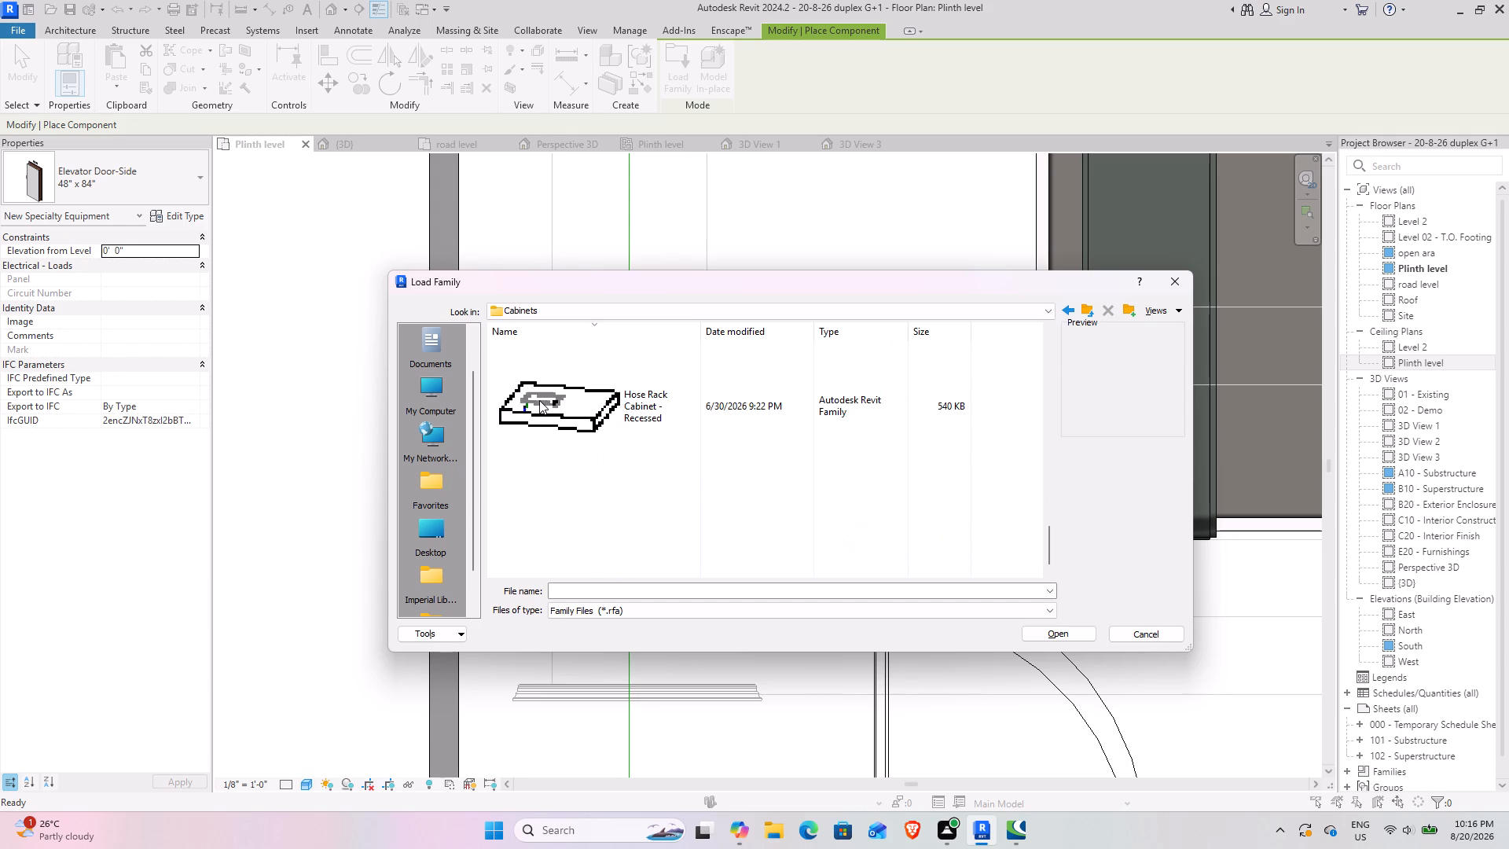
{"action": "double_click", "coordinate": [1087, 310]}
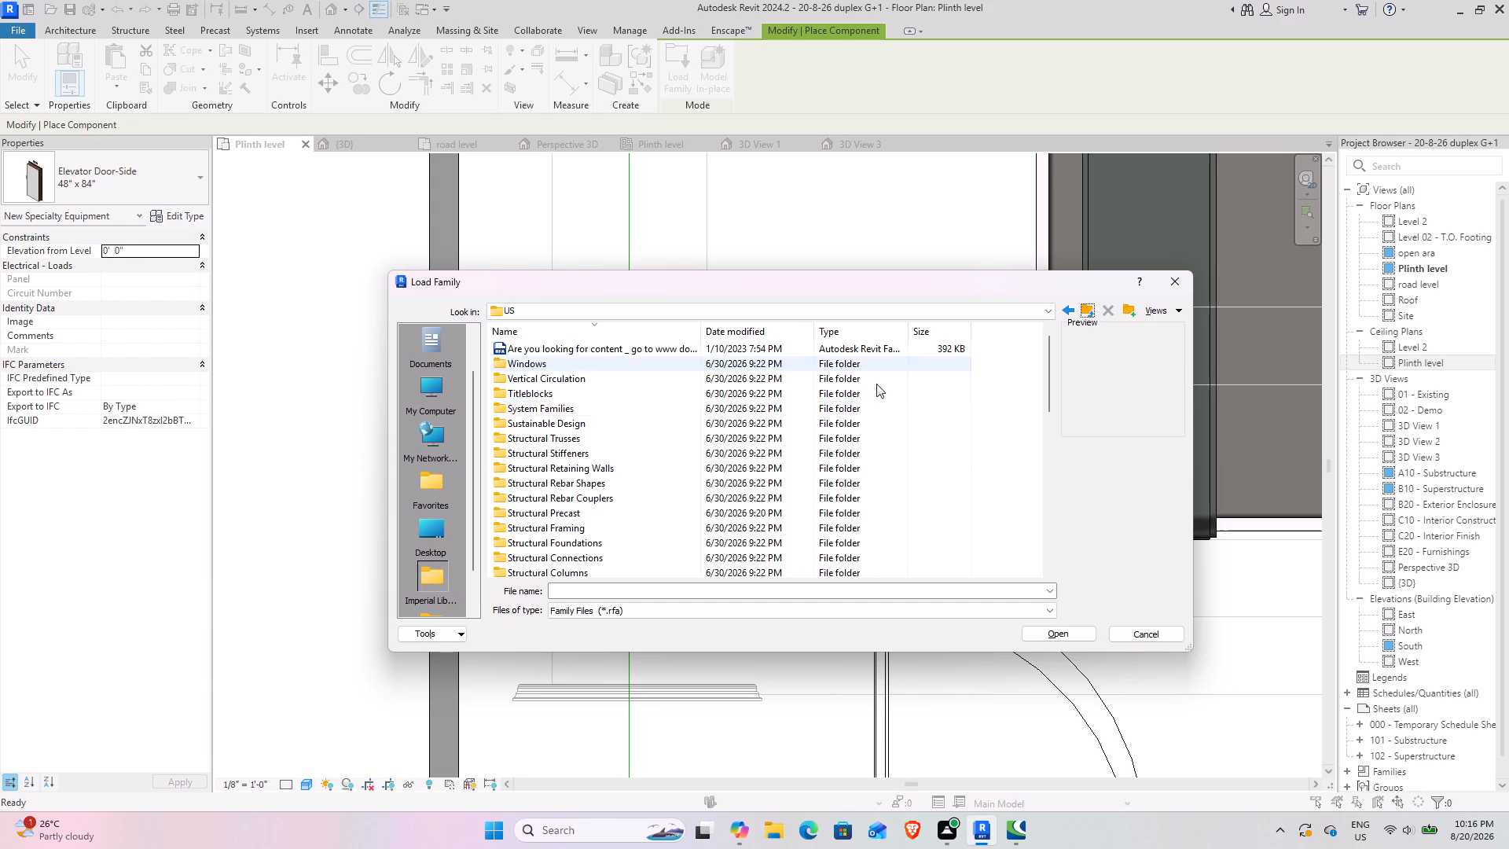
Examine the table and desk families in the Tables subfolder of the US library's Furniture folder with enlarged thumbnails.
{"action": "scroll", "coordinate": [683, 455], "scroll_direction": "down", "scroll_amount": 4}
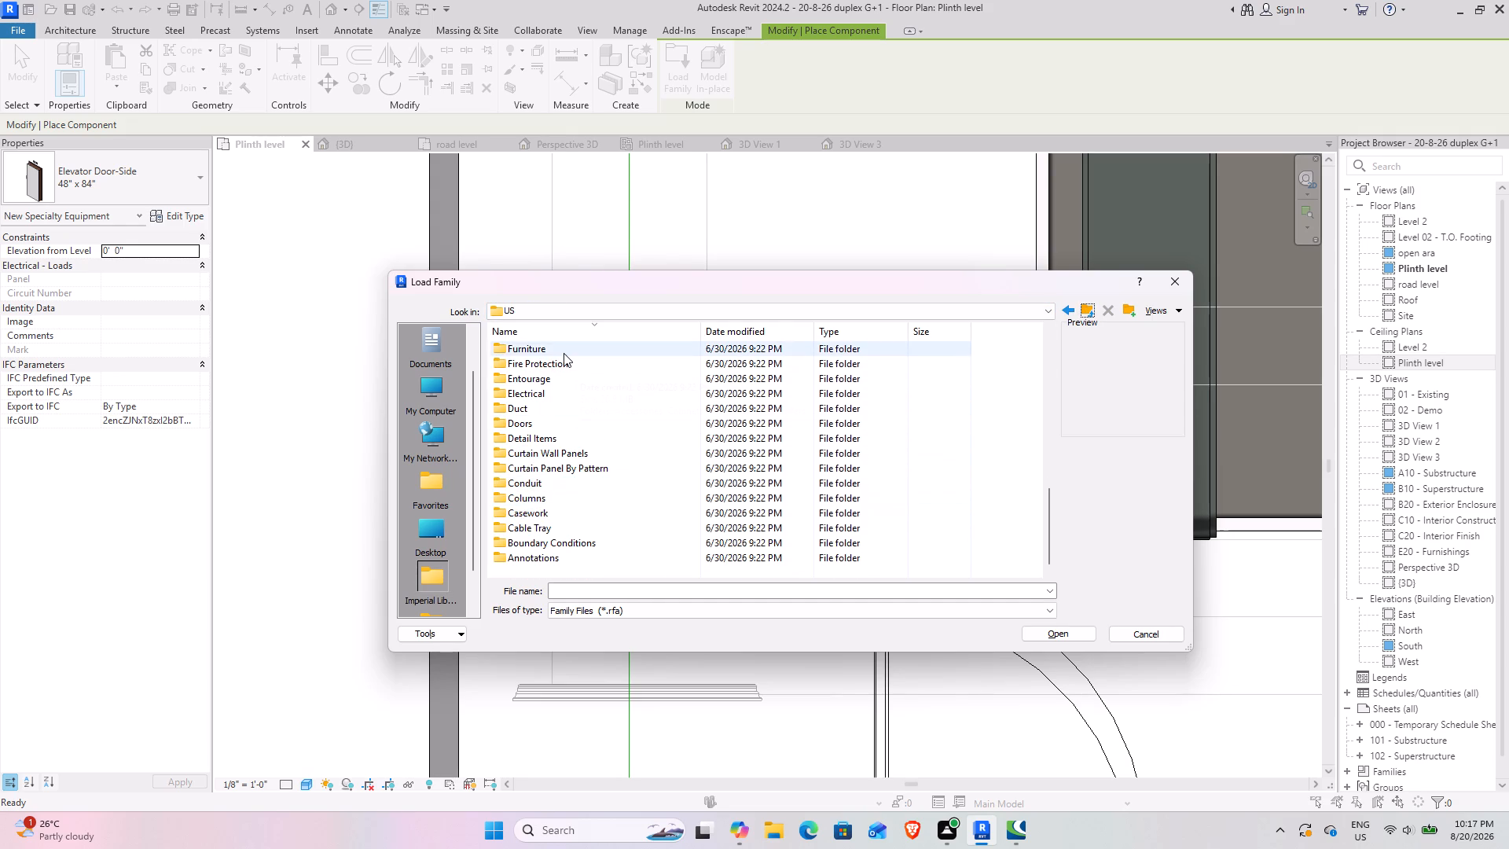
{"action": "double_click", "coordinate": [564, 353]}
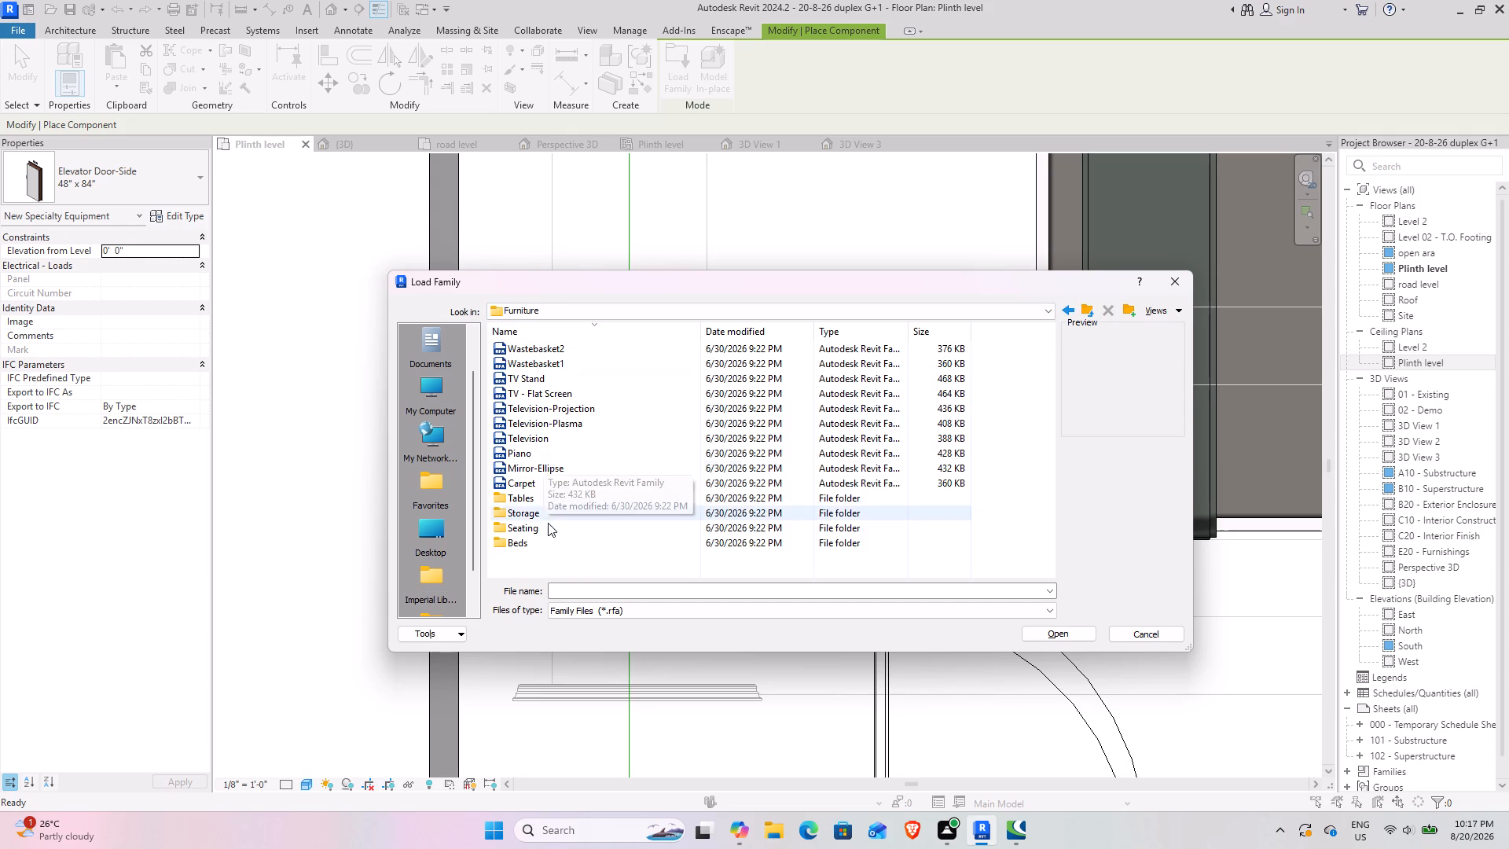
{"action": "double_click", "coordinate": [535, 497]}
{"action": "scroll", "coordinate": [556, 434], "scroll_direction": "up", "scroll_amount": 4, "text": "ctrl"}
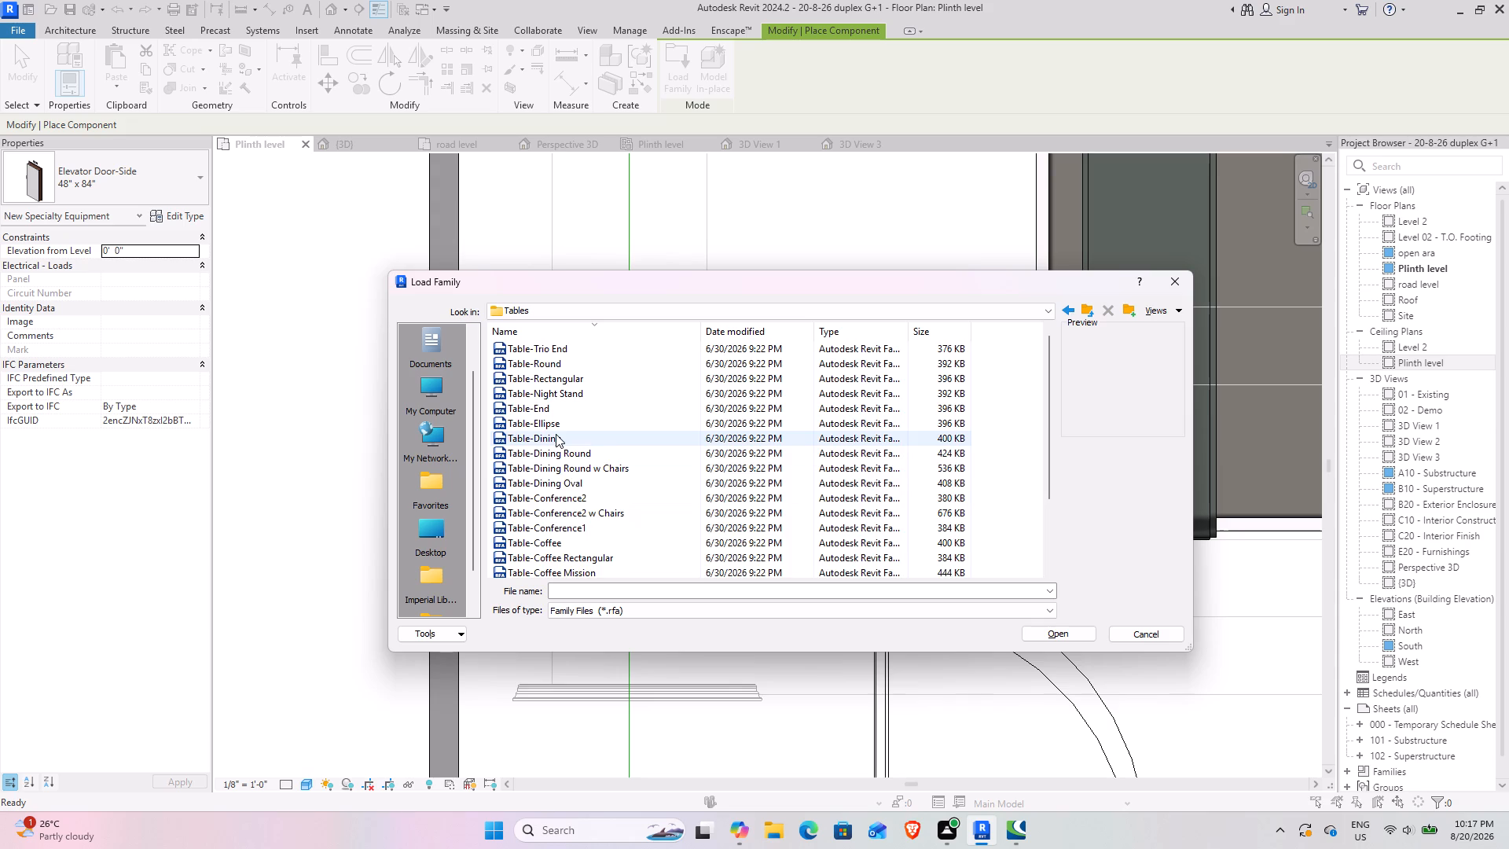
{"action": "scroll", "coordinate": [556, 434], "scroll_direction": "up", "scroll_amount": 12, "text": "ctrl"}
{"action": "scroll", "coordinate": [556, 434], "scroll_direction": "down", "scroll_amount": 5}
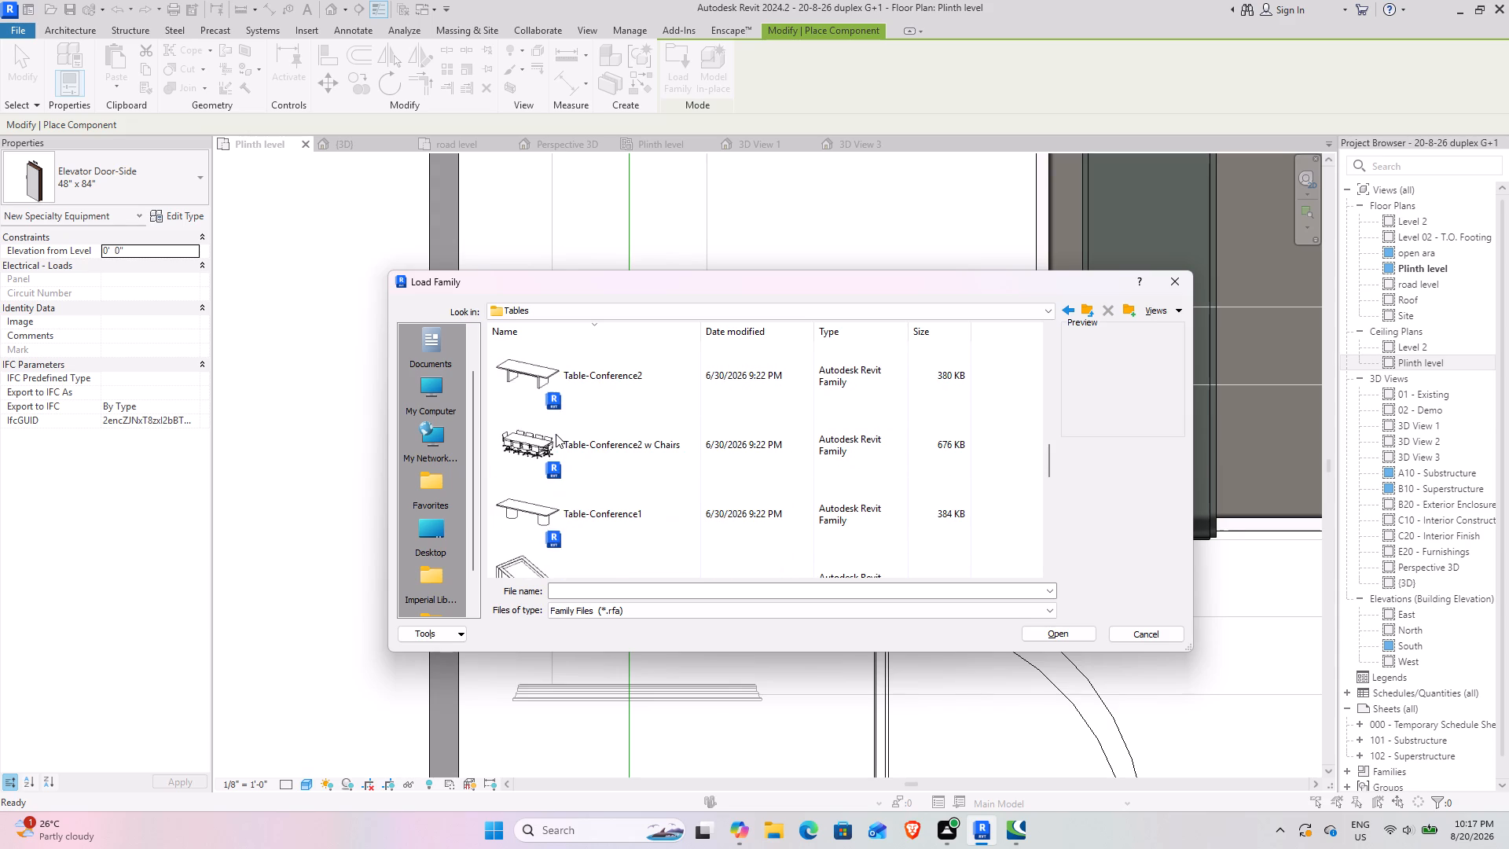
{"action": "scroll", "coordinate": [556, 434], "scroll_direction": "down", "scroll_amount": 8}
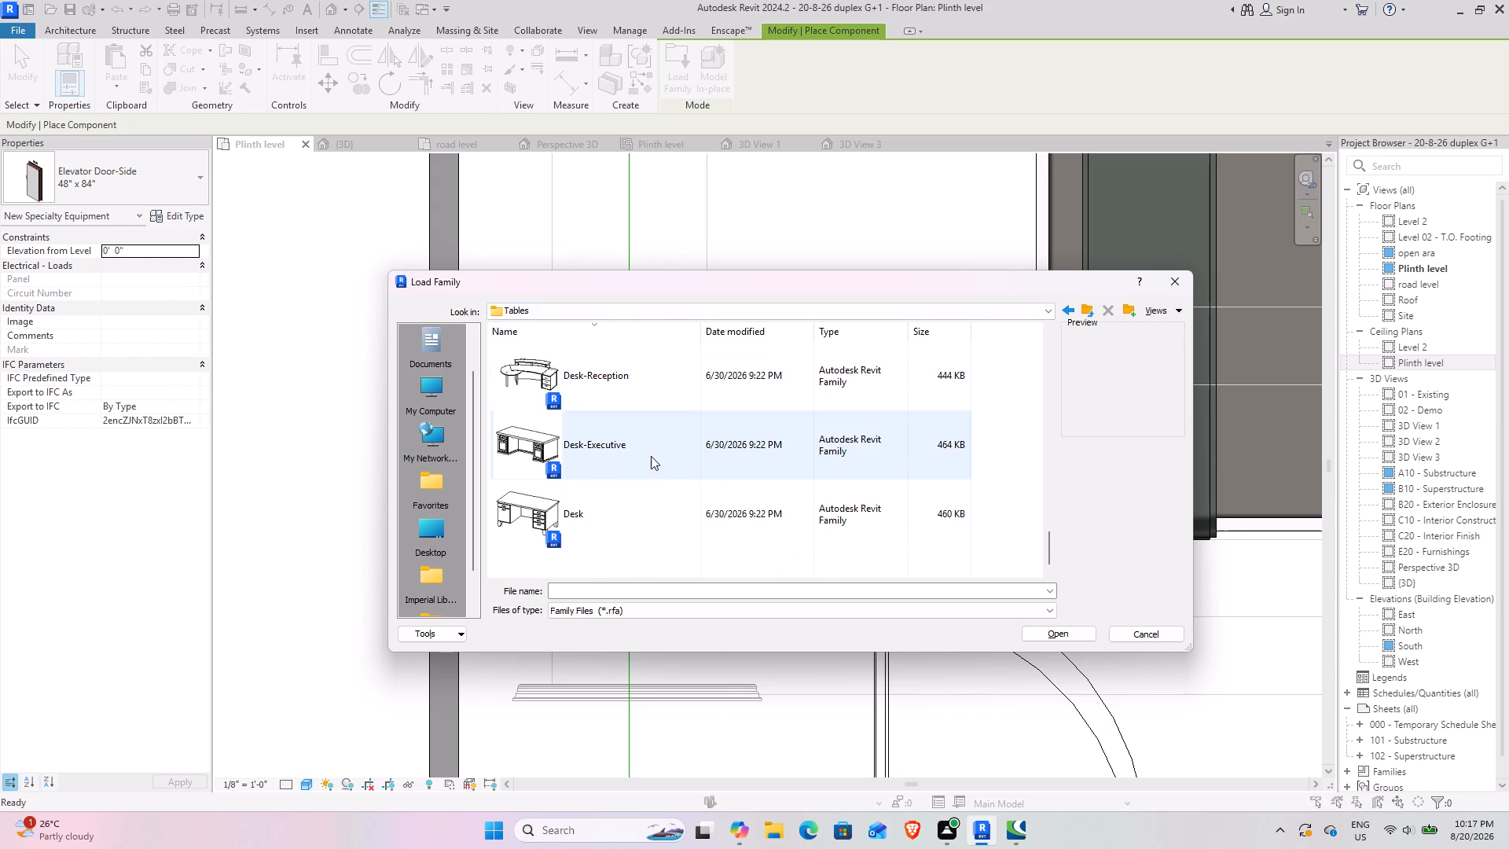
{"action": "scroll", "coordinate": [633, 452], "scroll_direction": "up", "scroll_amount": 1}
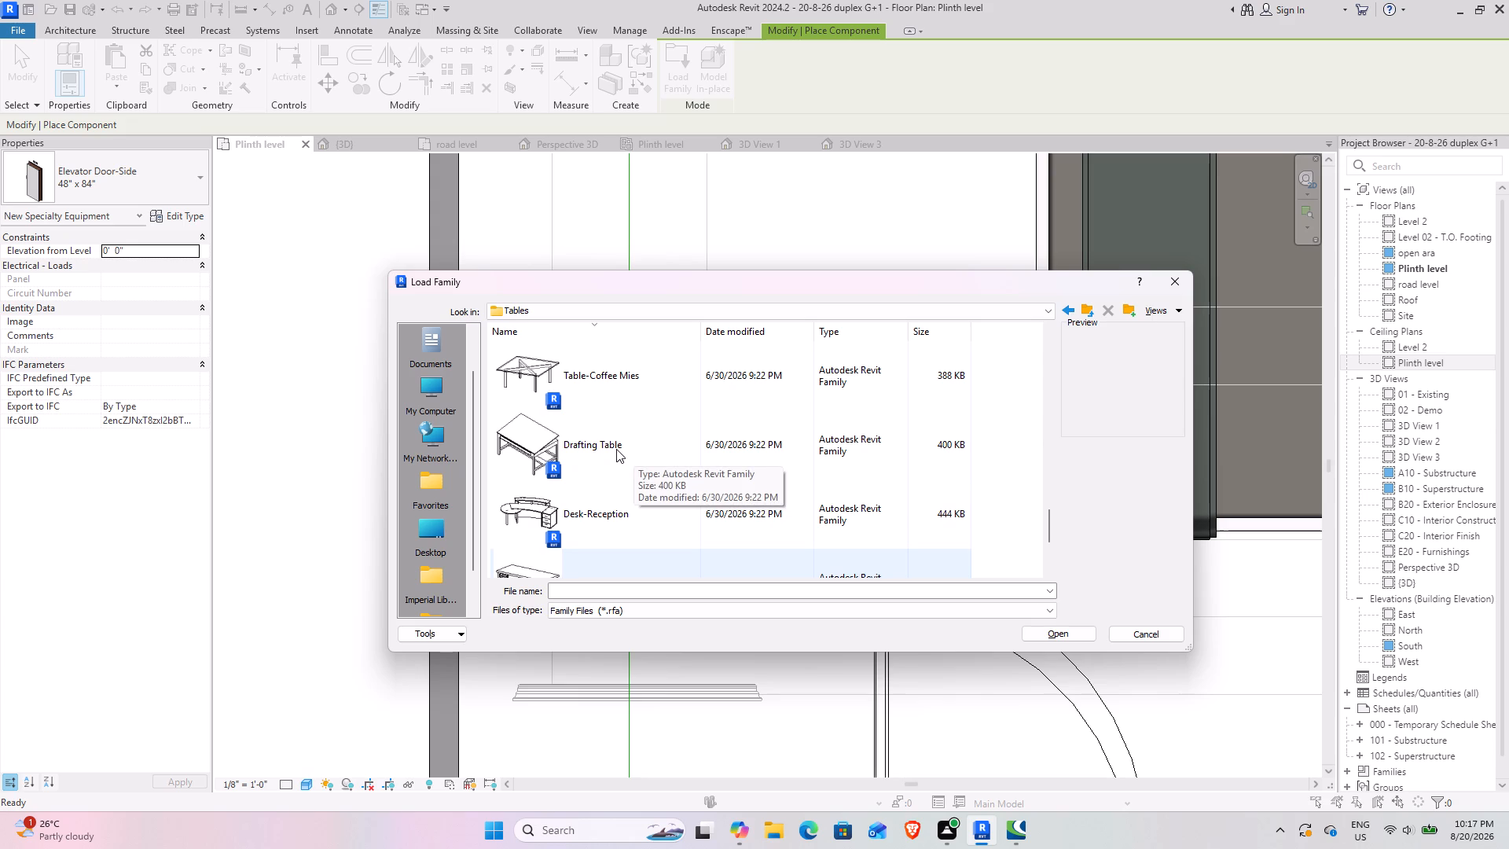
{"action": "scroll", "coordinate": [561, 438], "scroll_direction": "up", "scroll_amount": 3}
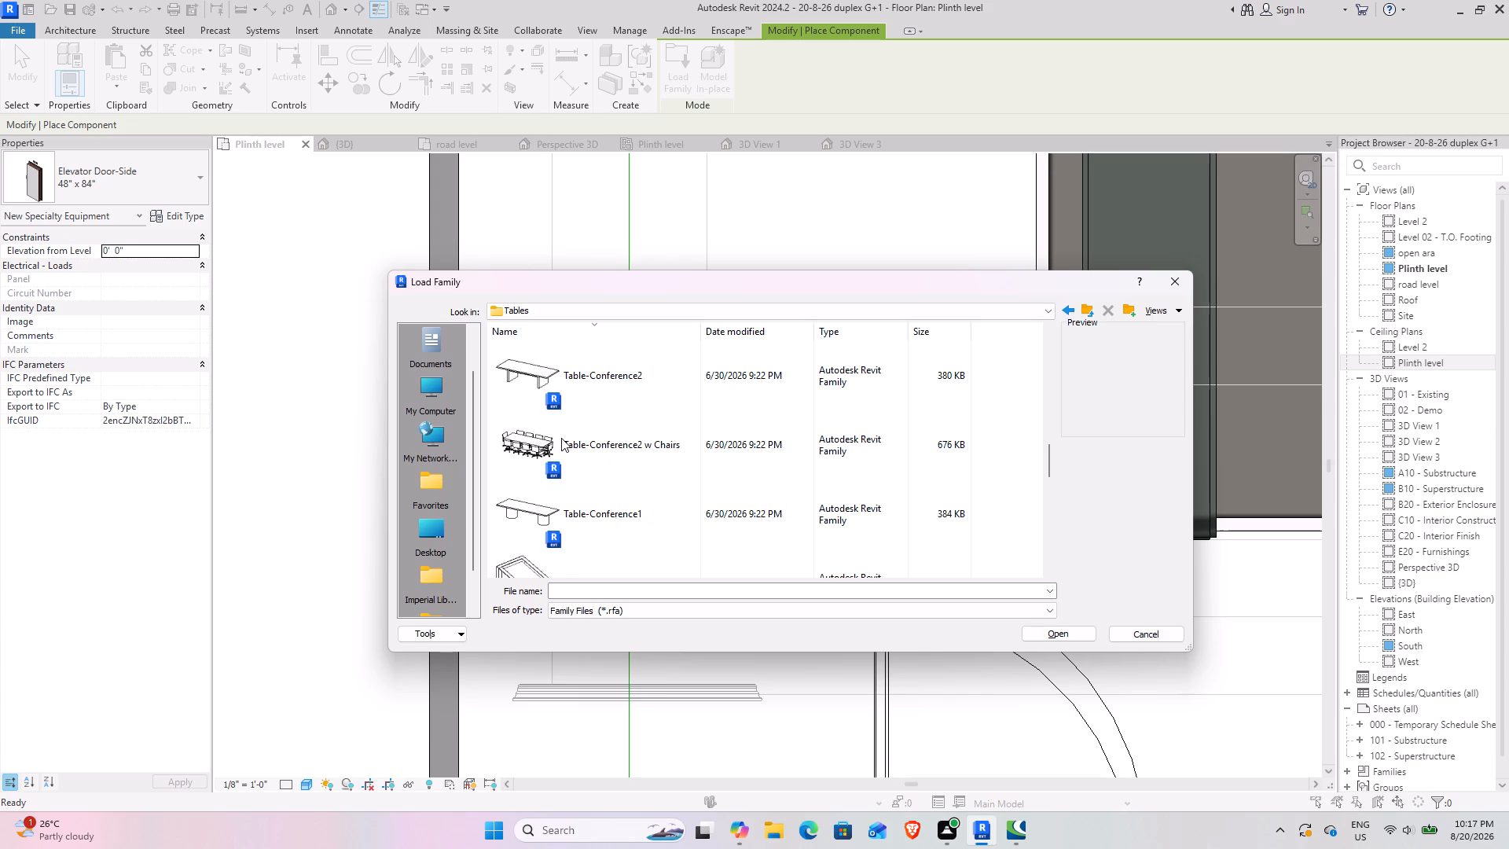
{"action": "scroll", "coordinate": [561, 438], "scroll_direction": "up", "scroll_amount": 6}
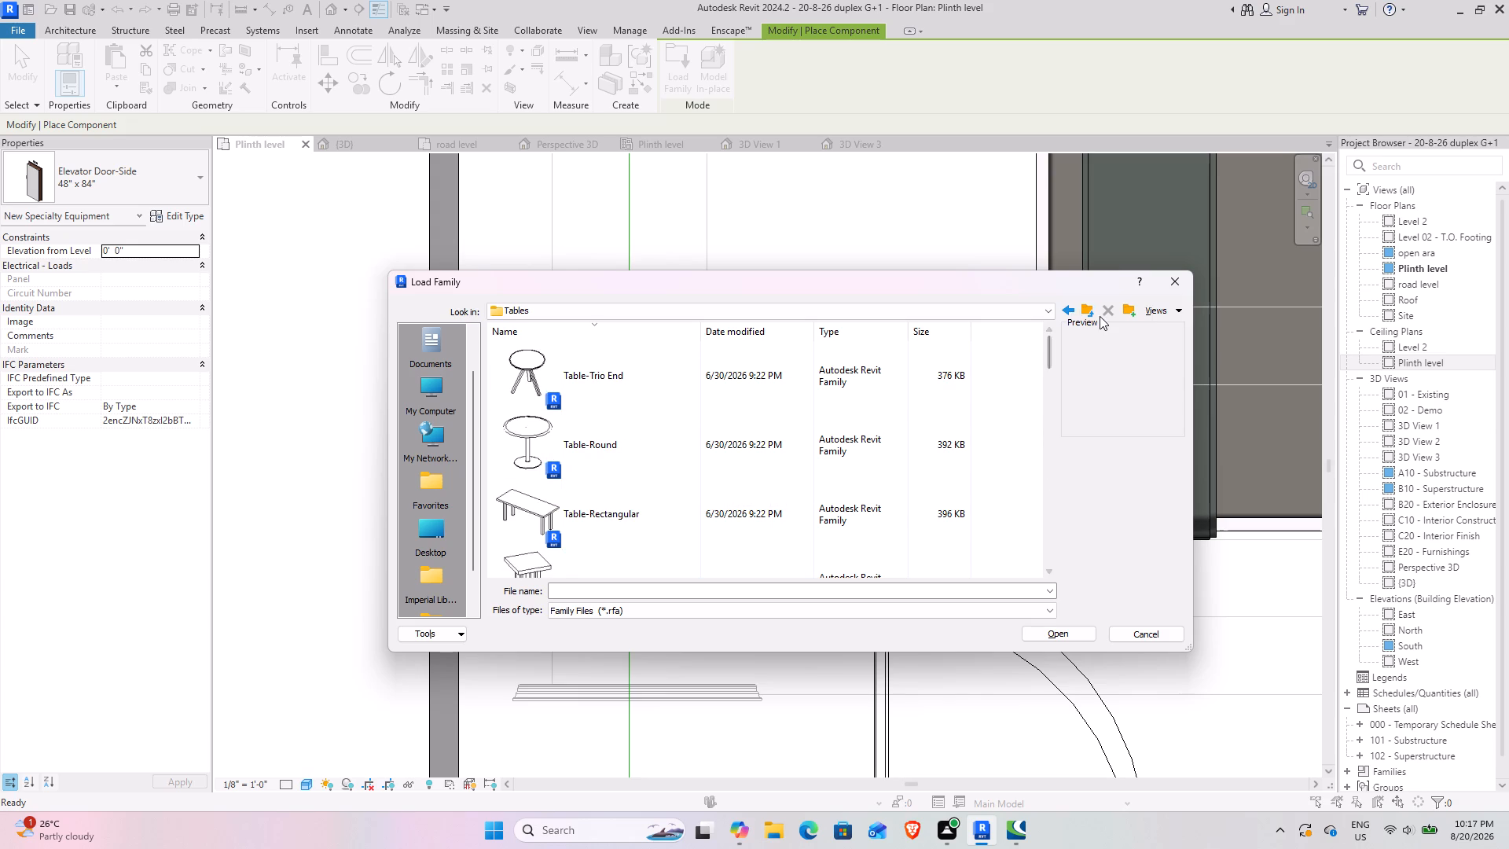
{"action": "left_click", "coordinate": [1074, 305]}
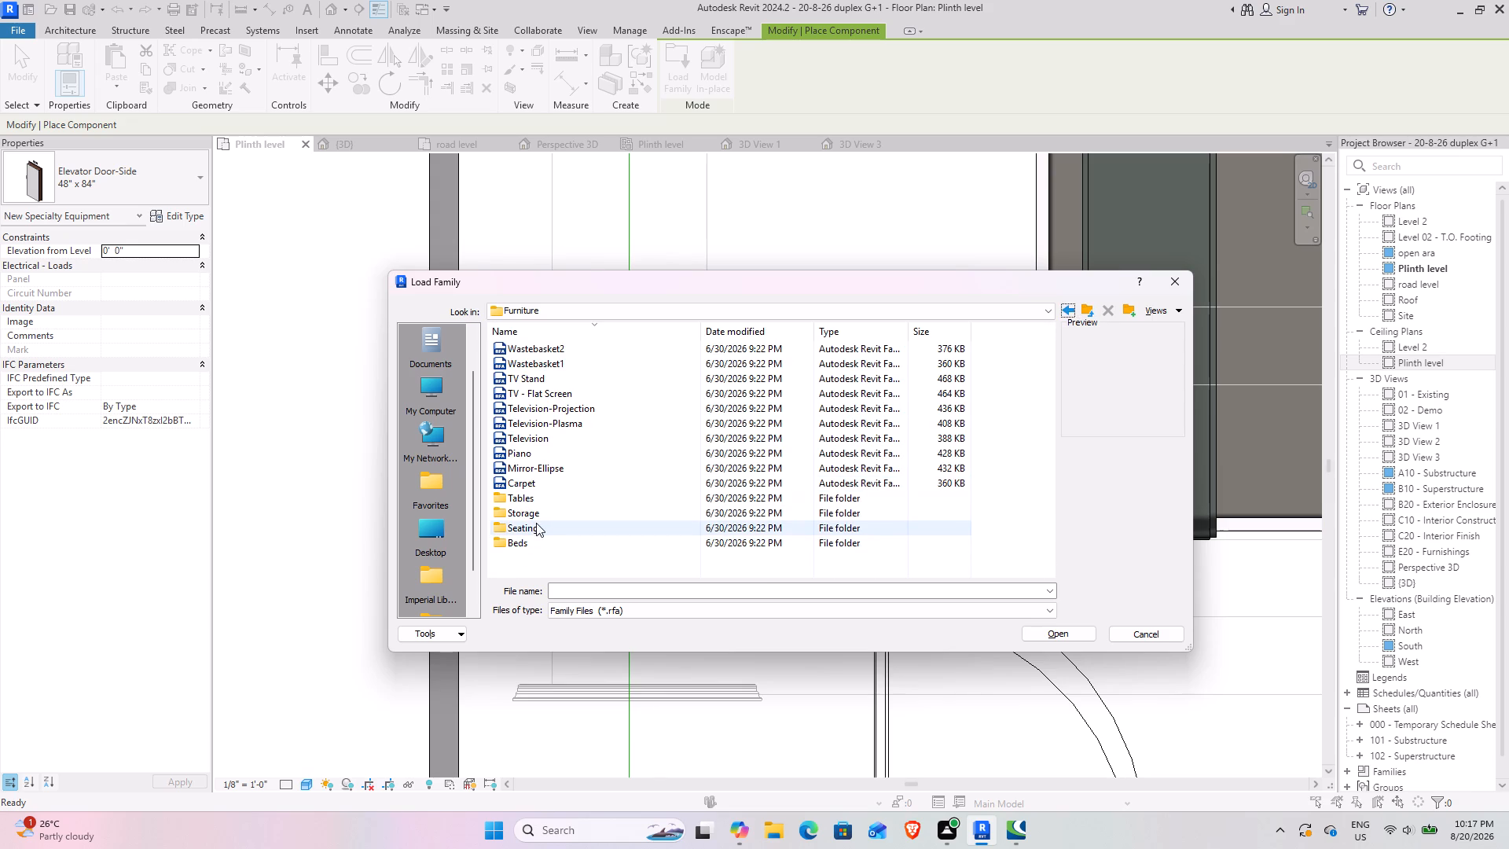
Examine the wardrobe, dresser and cabinet families in the Storage subfolder of the US library's Furniture folder with enlarged thumbnails.
{"action": "double_click", "coordinate": [528, 514]}
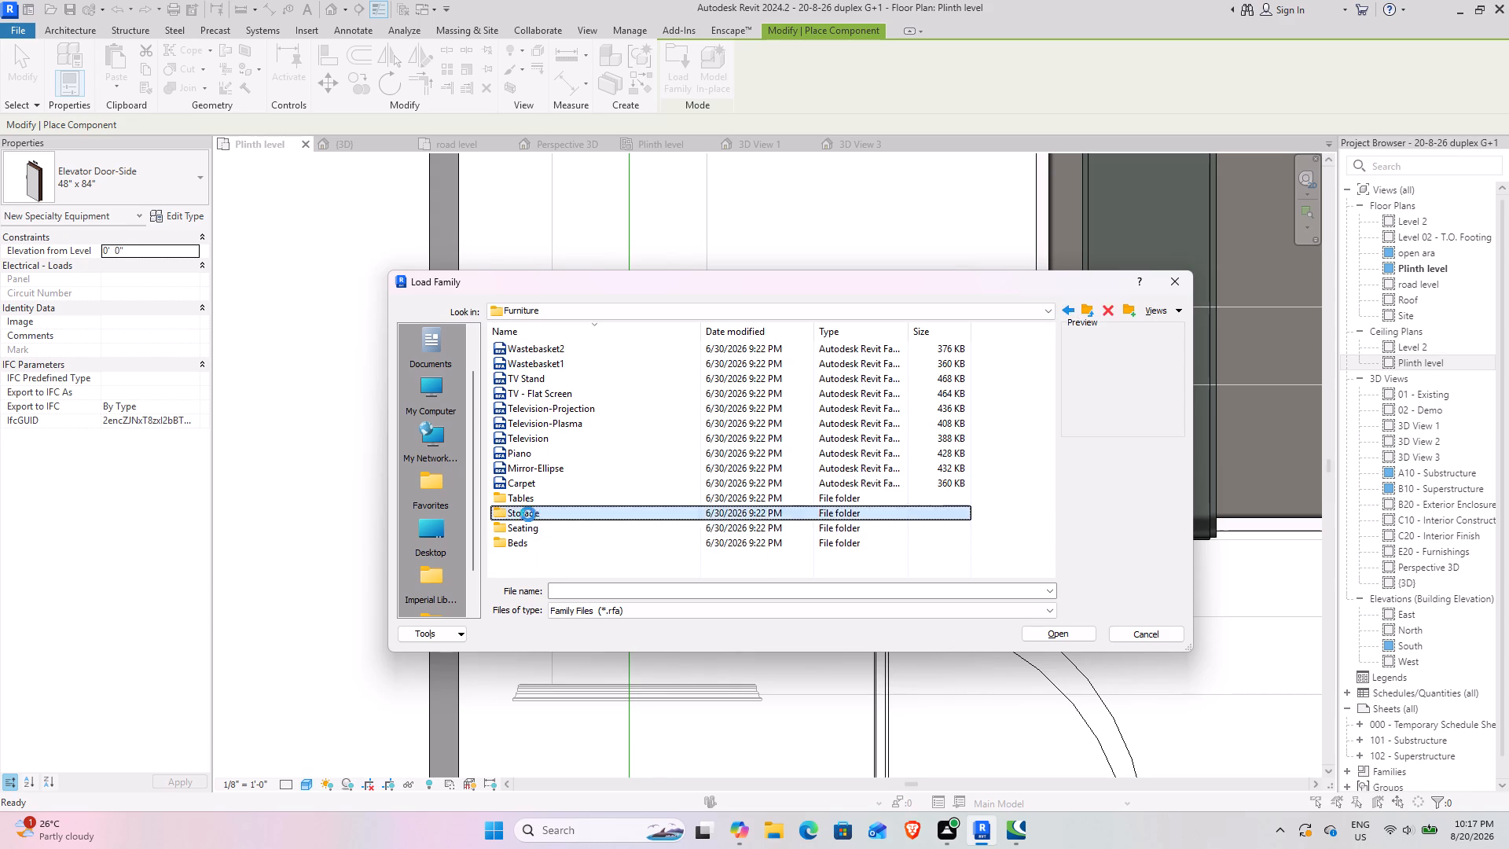
{"action": "scroll", "coordinate": [524, 491], "scroll_direction": "up", "scroll_amount": 4, "text": "ctrl"}
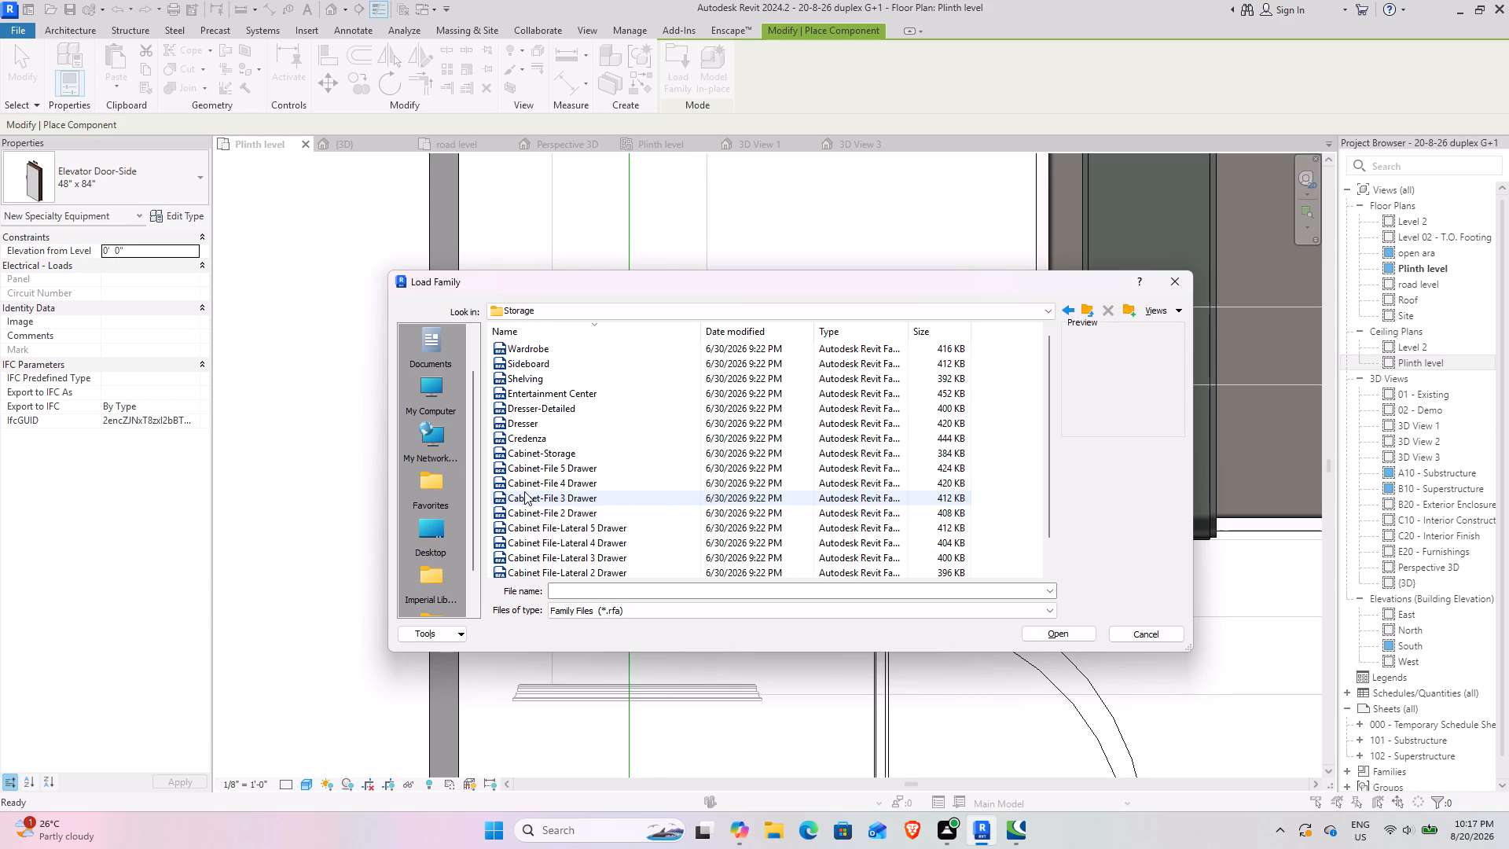
{"action": "scroll", "coordinate": [510, 470], "scroll_direction": "up", "scroll_amount": 12, "text": "ctrl"}
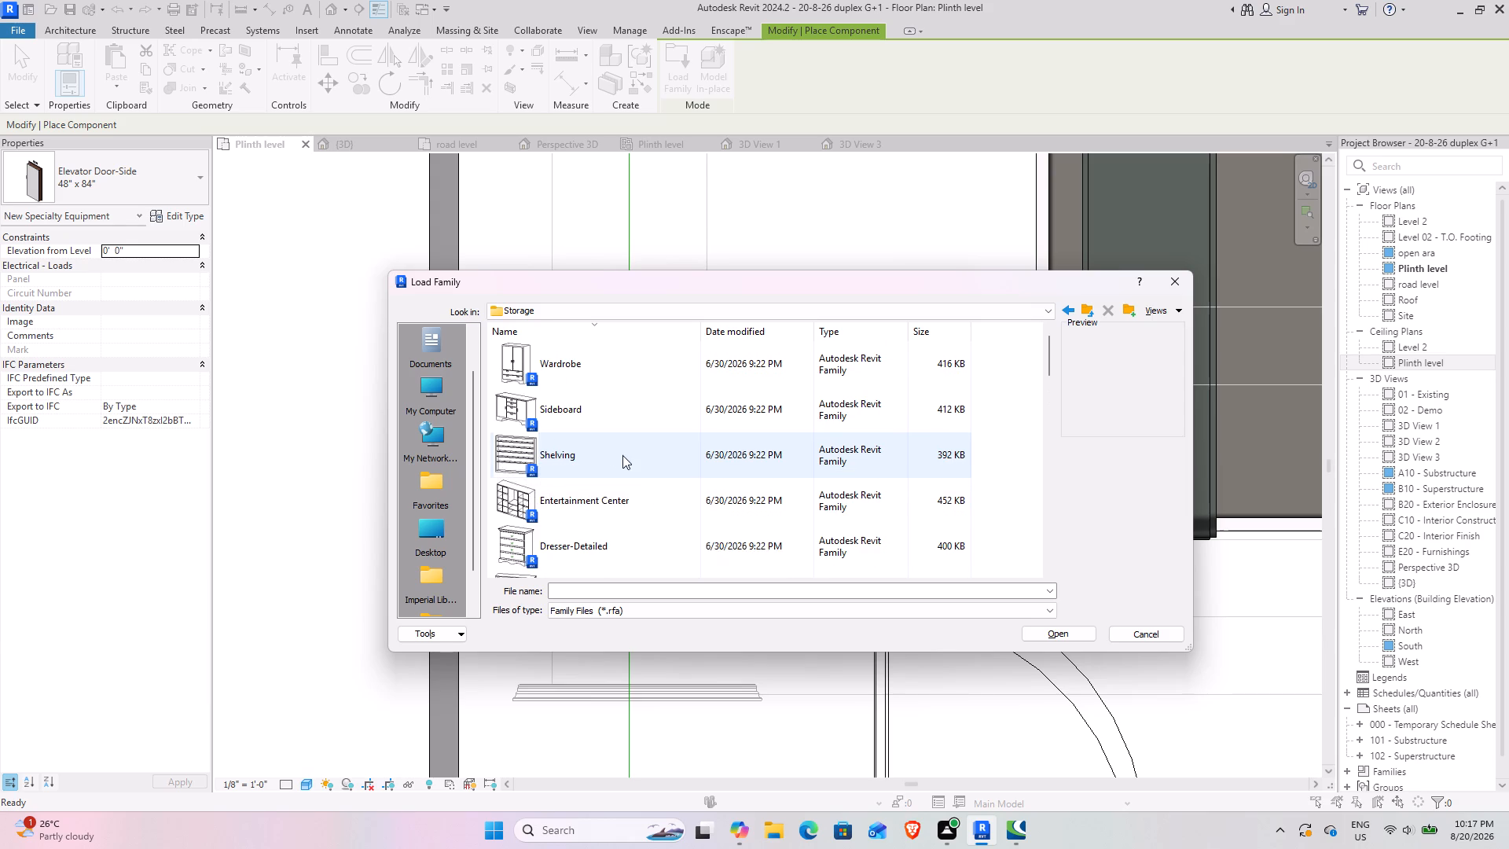
{"action": "scroll", "coordinate": [622, 455], "scroll_direction": "down", "scroll_amount": 8}
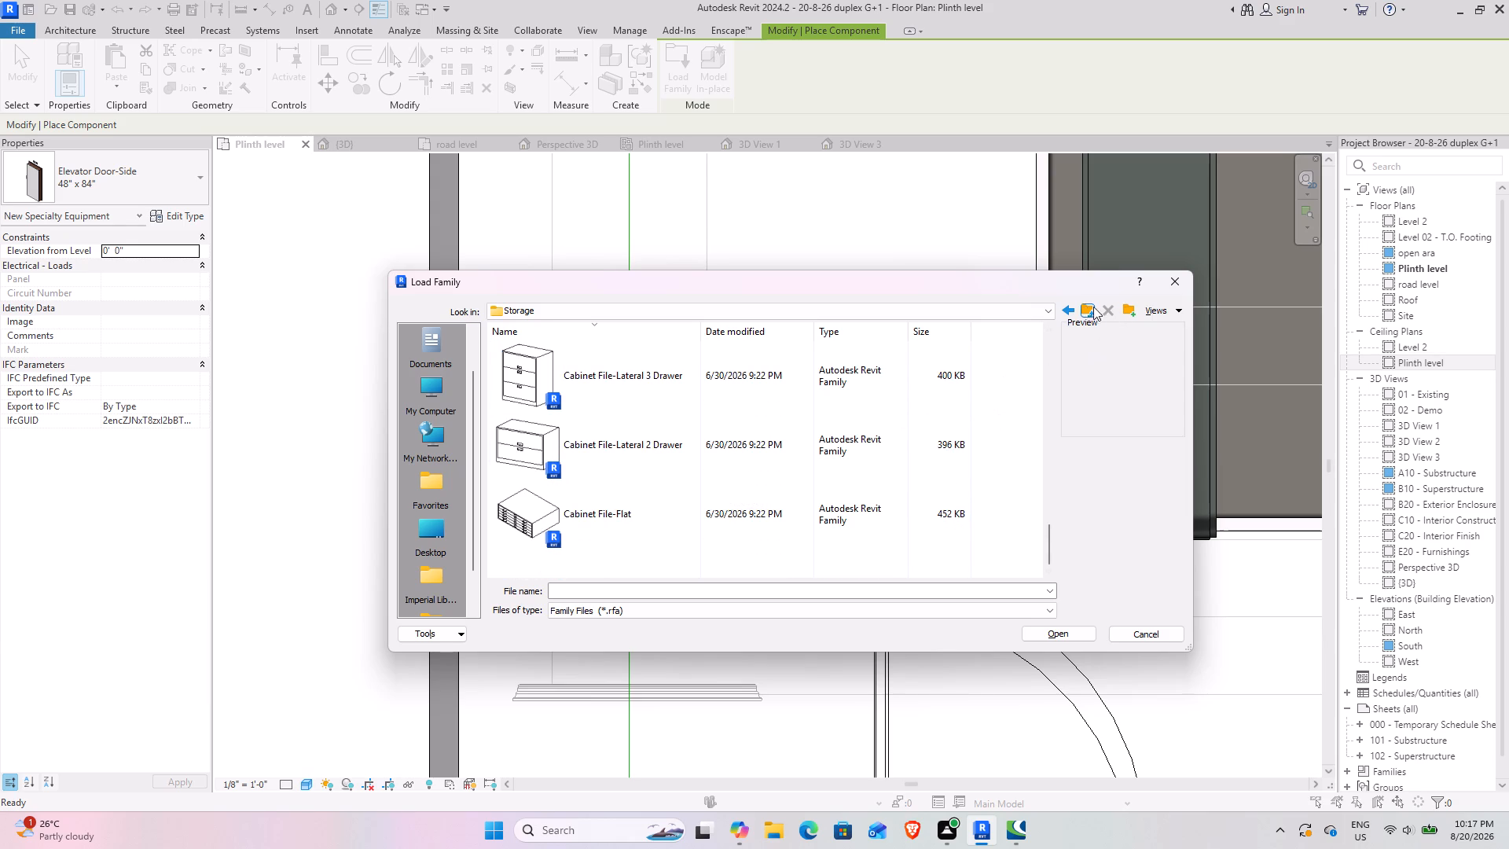
Browse the Counter Tops subfolder of the US library's Casework folder and load the Vanity Counter Top family.
{"action": "double_click", "coordinate": [1087, 307]}
{"action": "scroll", "coordinate": [616, 557], "scroll_direction": "down", "scroll_amount": 4}
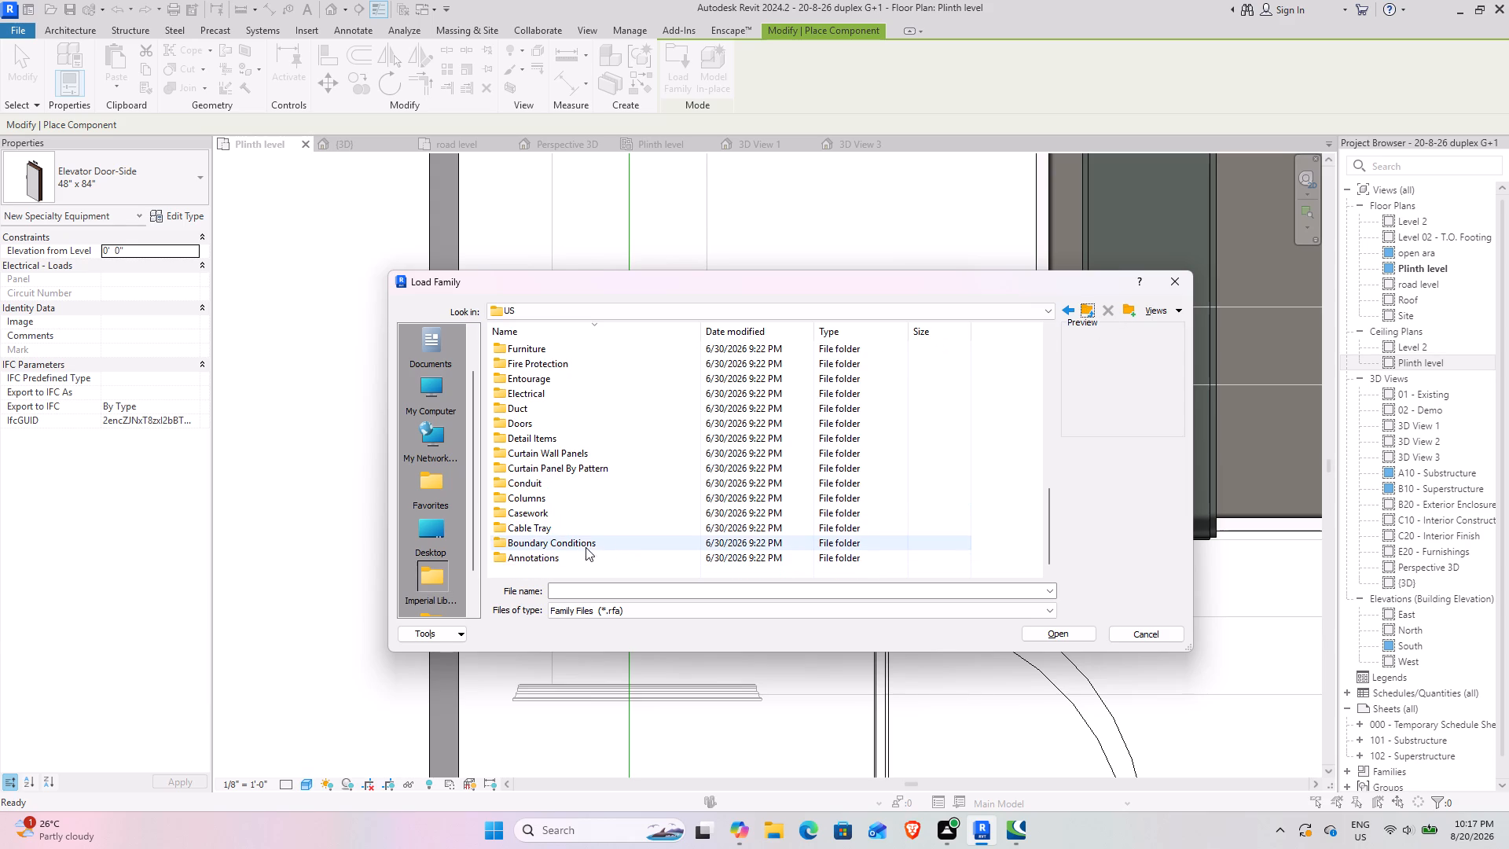
{"action": "left_click", "coordinate": [578, 527]}
{"action": "double_click", "coordinate": [574, 515]}
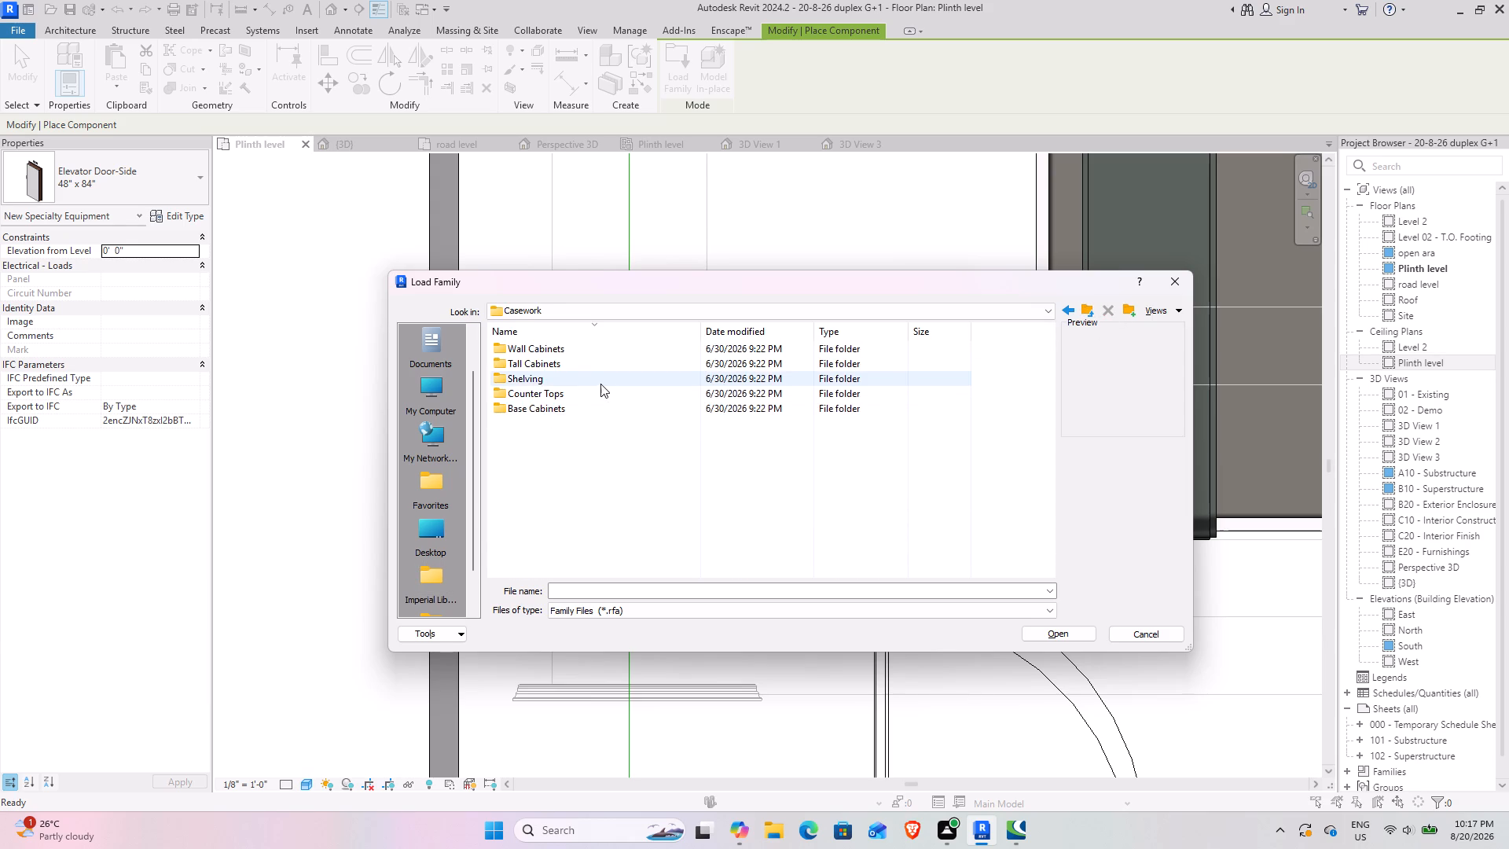
{"action": "double_click", "coordinate": [559, 396]}
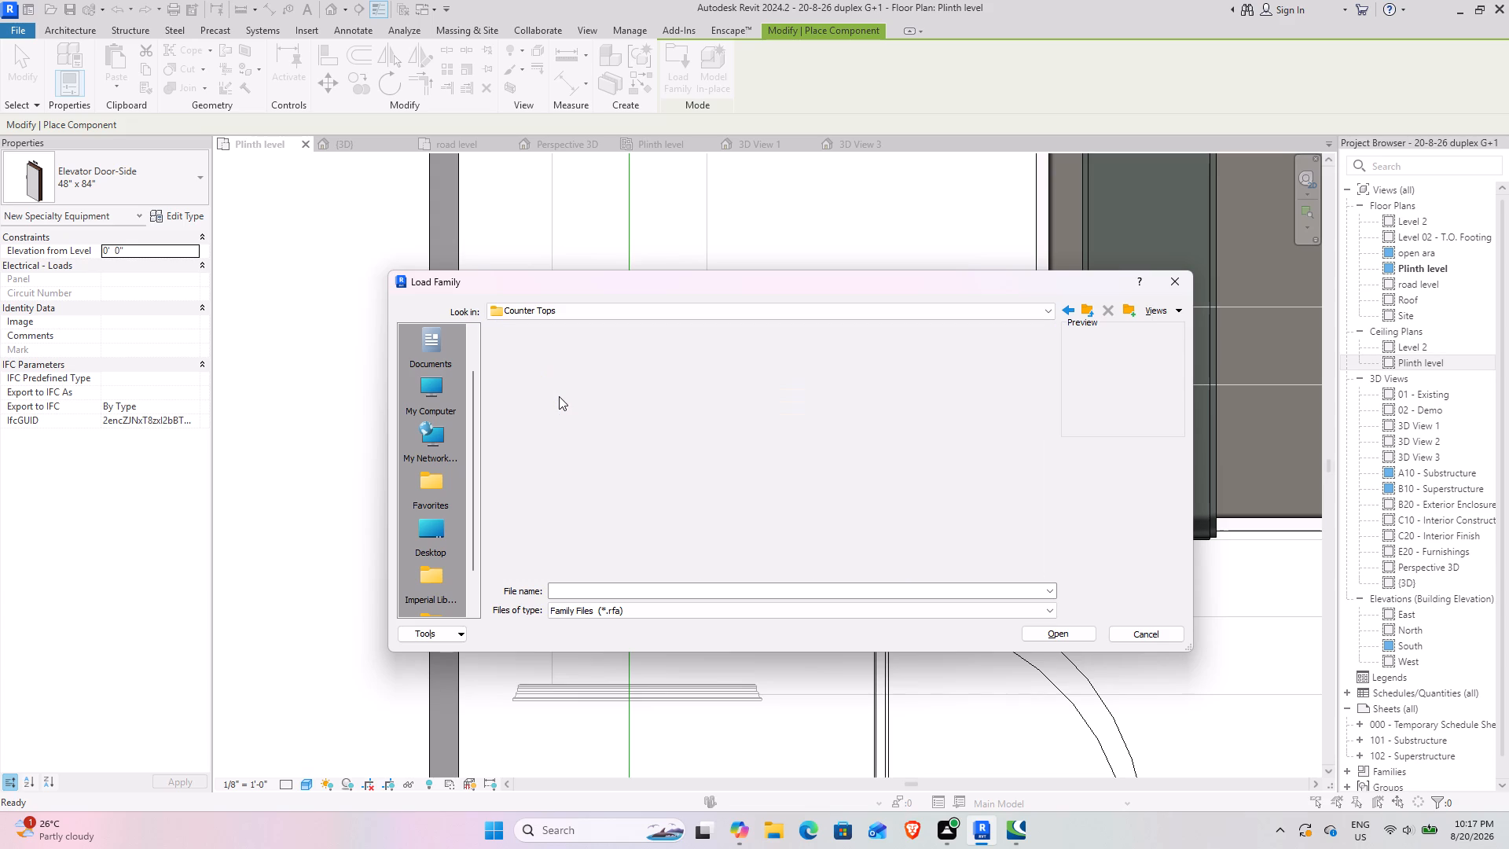
{"action": "scroll", "coordinate": [559, 396], "scroll_direction": "up", "scroll_amount": 20, "text": "ctrl"}
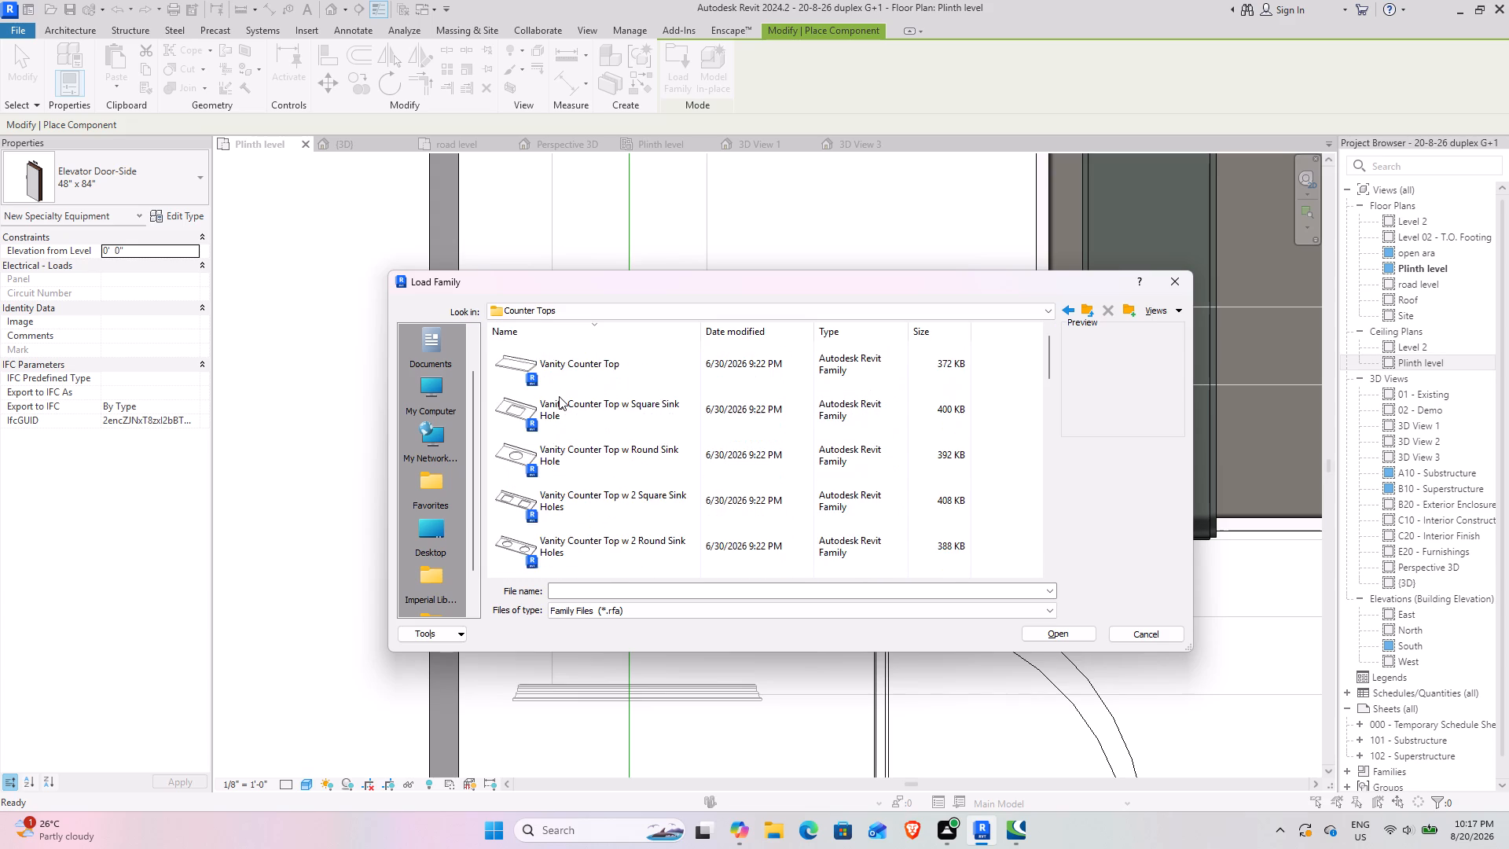
{"action": "scroll", "coordinate": [559, 396], "scroll_direction": "down", "scroll_amount": 6}
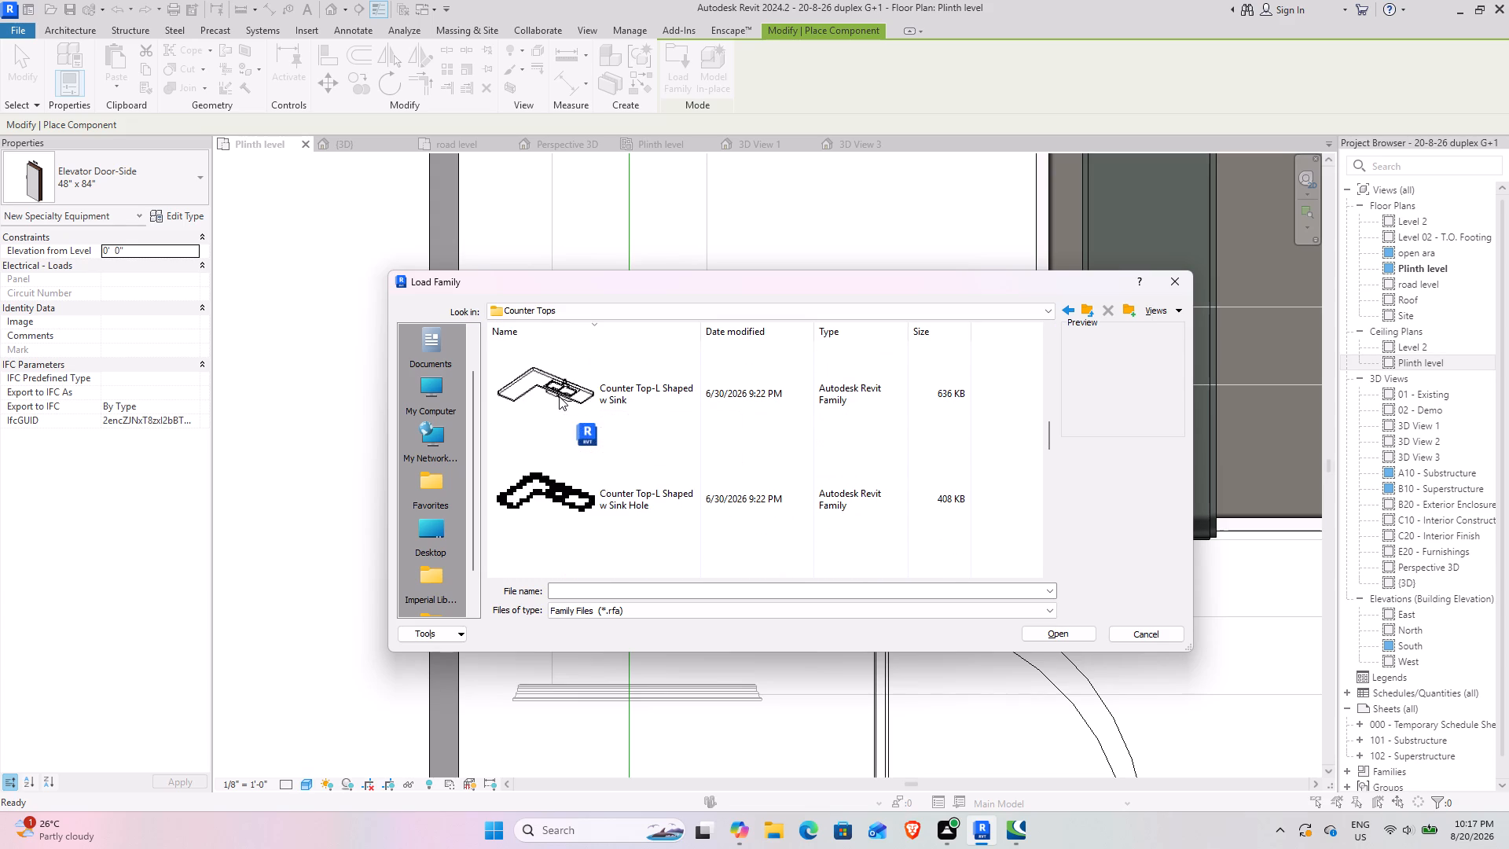
{"action": "scroll", "coordinate": [559, 396], "scroll_direction": "down", "scroll_amount": 6}
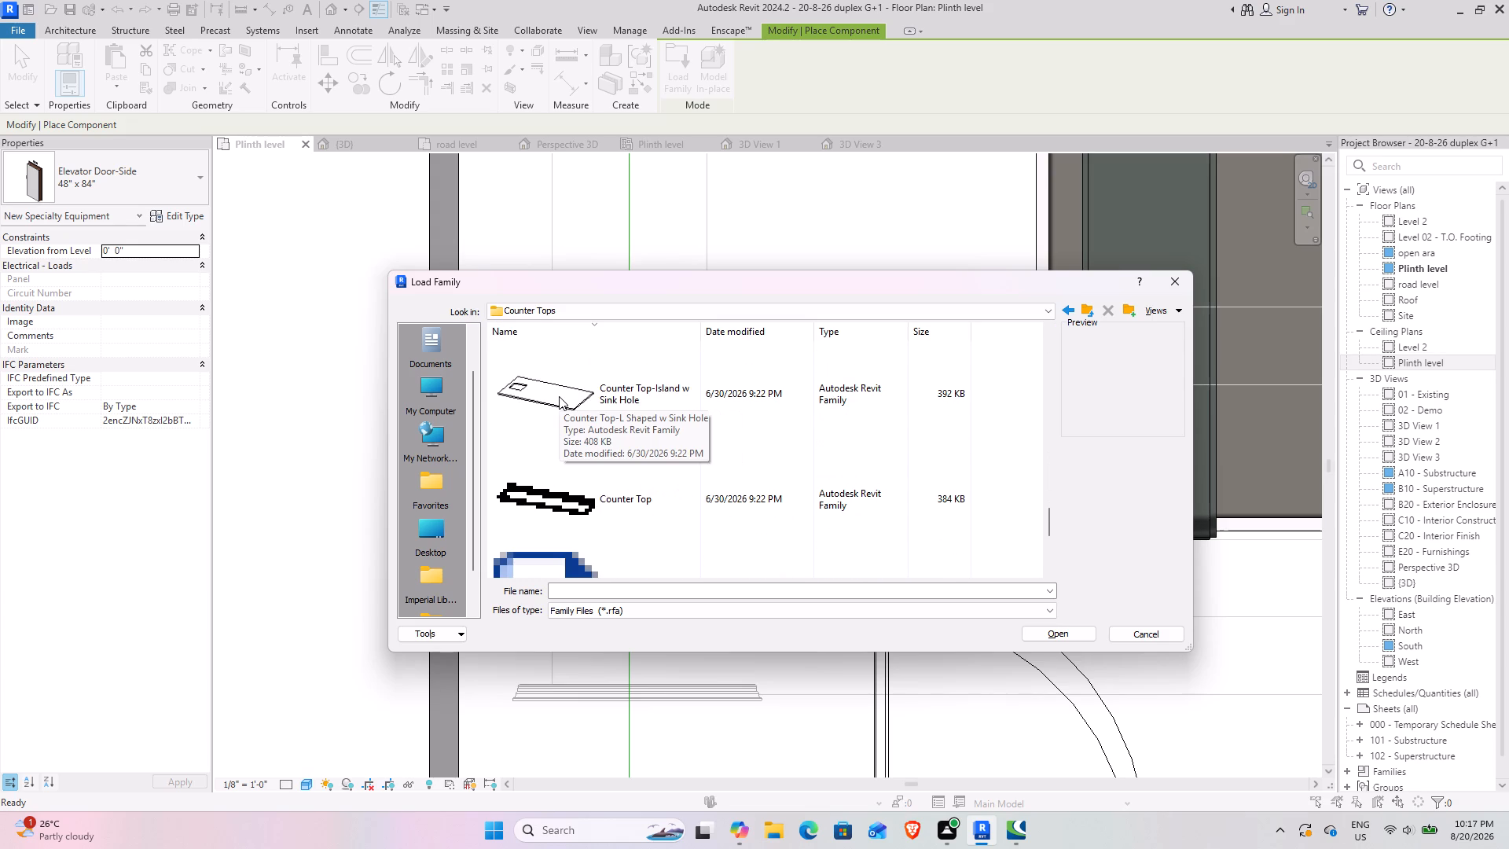
{"action": "scroll", "coordinate": [559, 396], "scroll_direction": "down", "scroll_amount": 4}
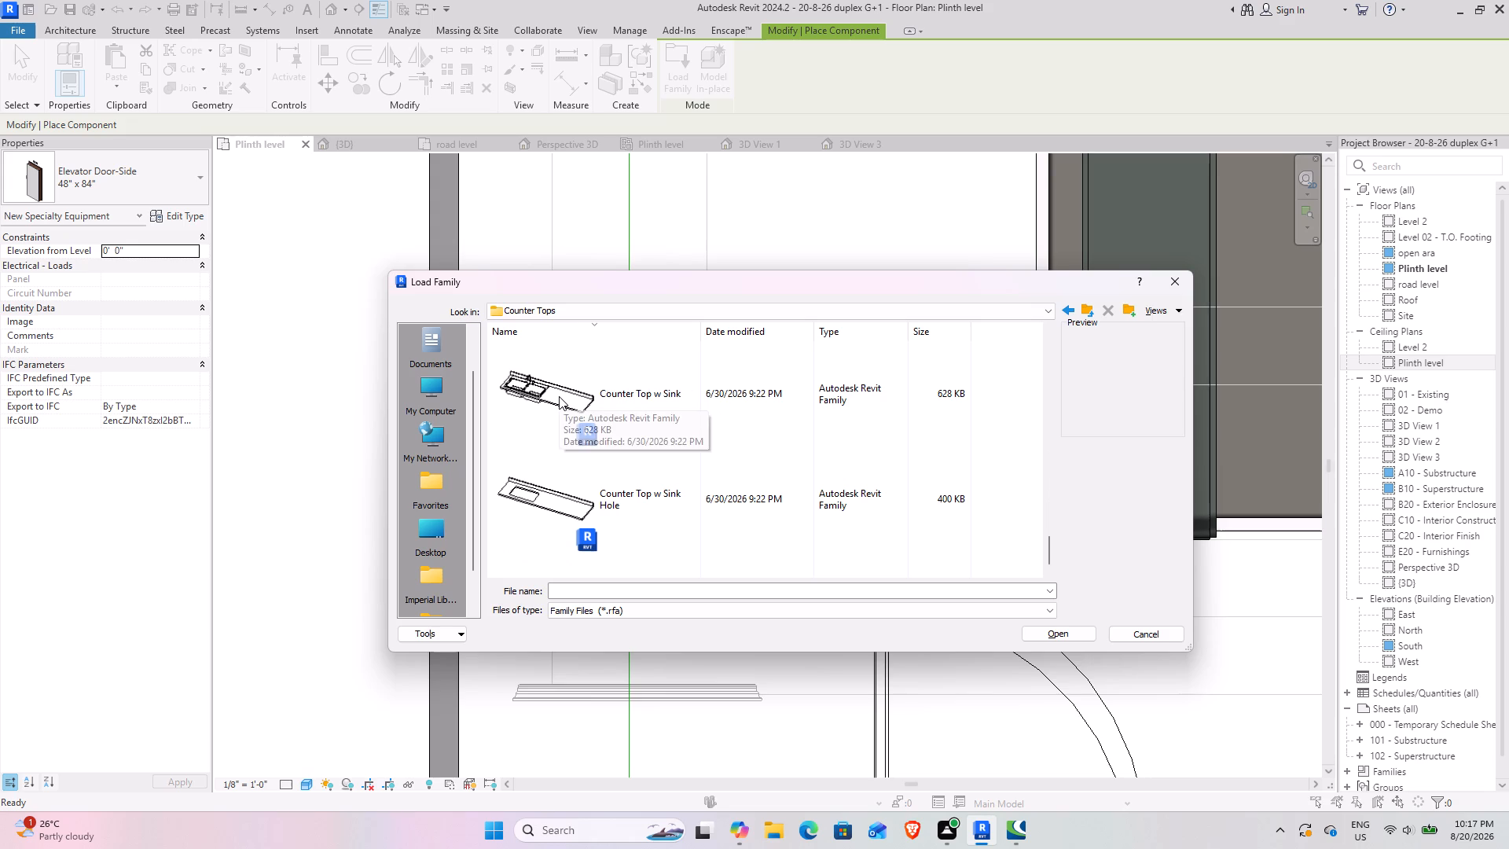
{"action": "scroll", "coordinate": [559, 396], "scroll_direction": "down", "scroll_amount": 1}
{"action": "scroll", "coordinate": [525, 388], "scroll_direction": "up", "scroll_amount": 15}
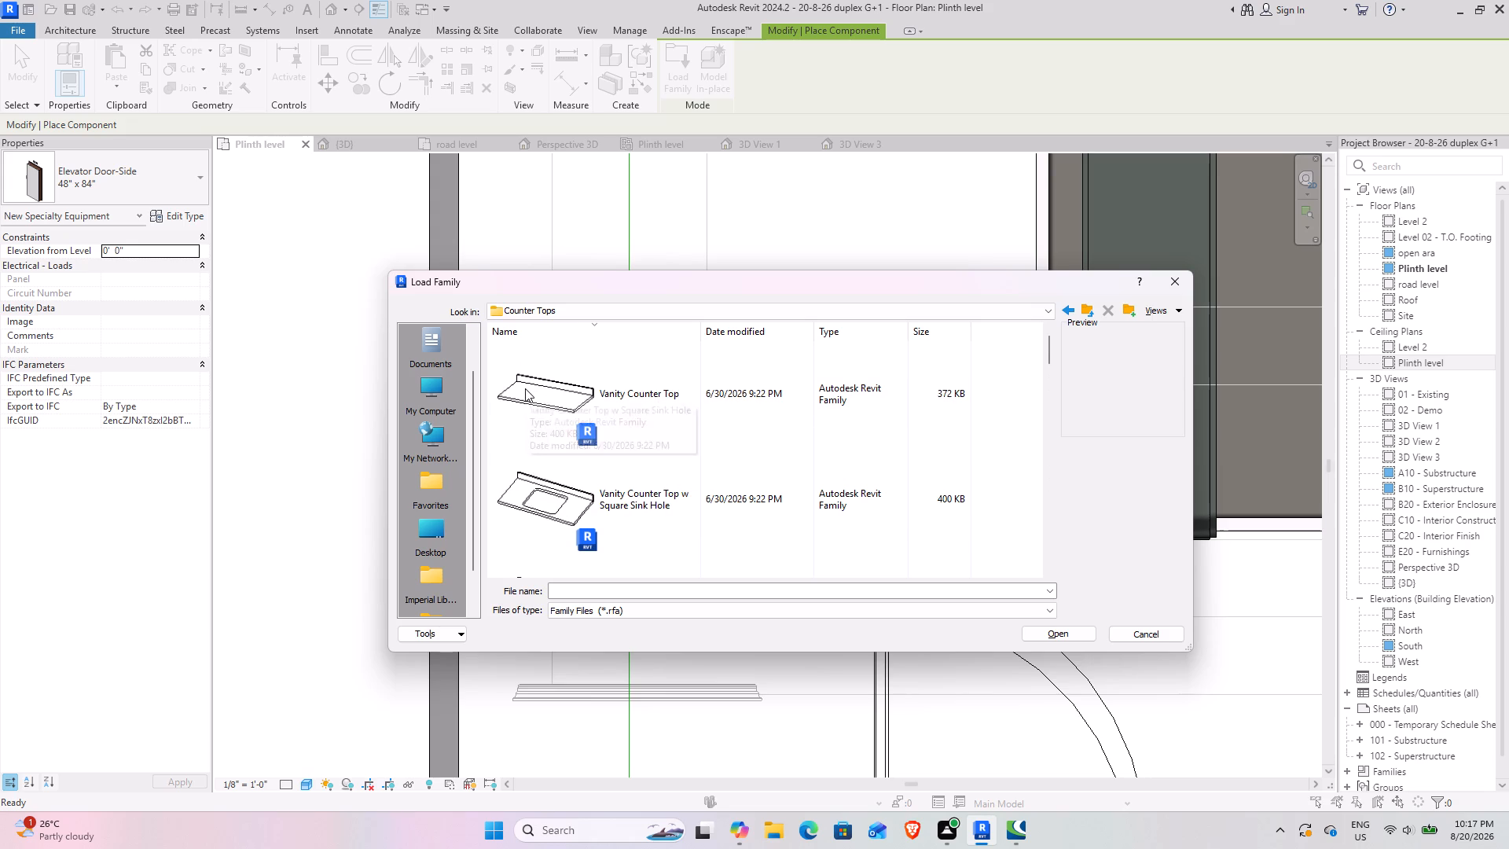
{"action": "scroll", "coordinate": [525, 388], "scroll_direction": "up", "scroll_amount": 3}
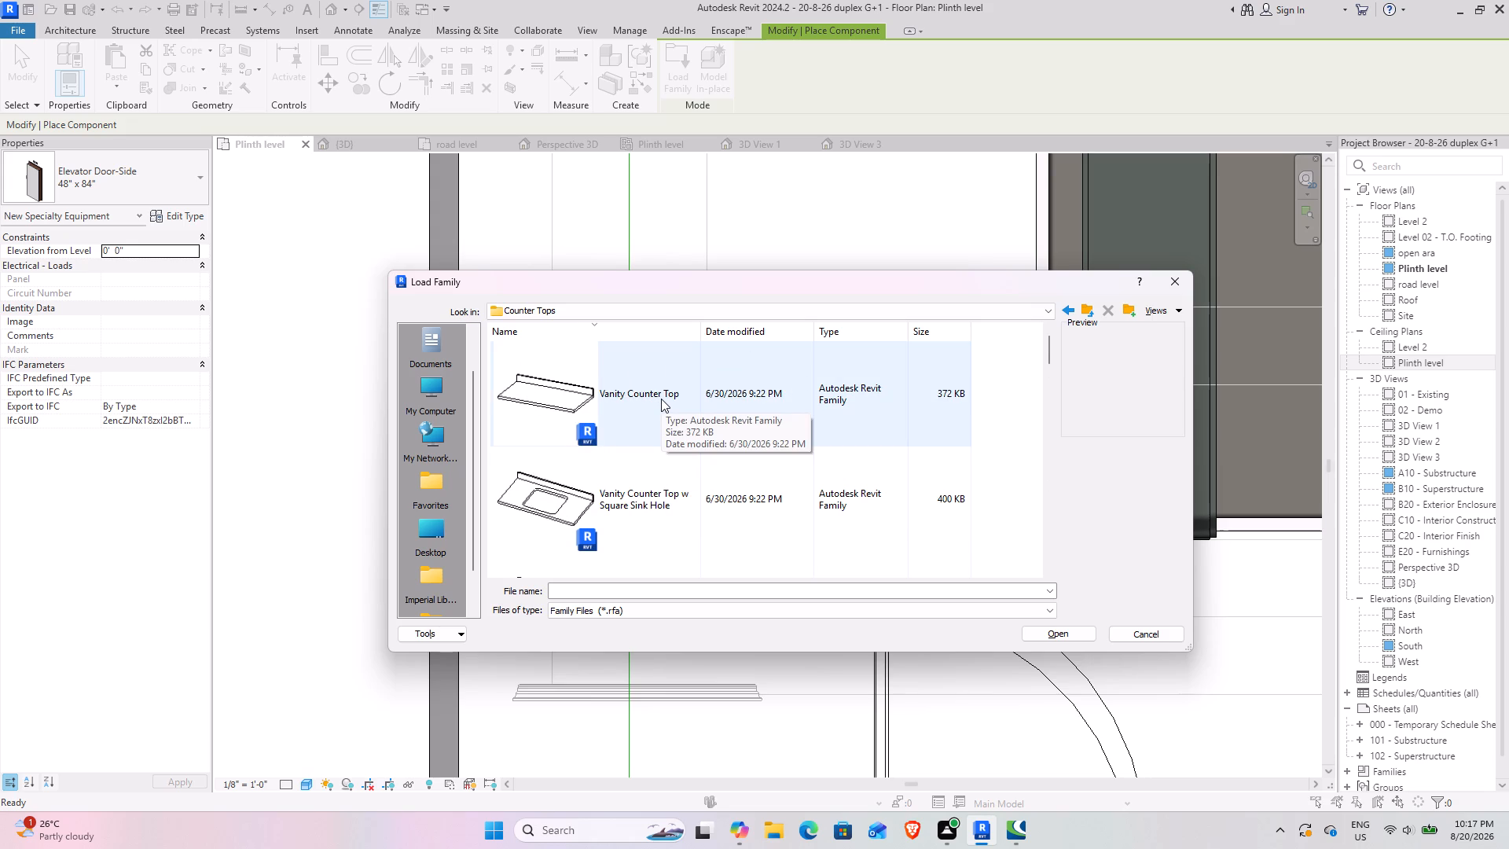
{"action": "left_click", "coordinate": [661, 399]}
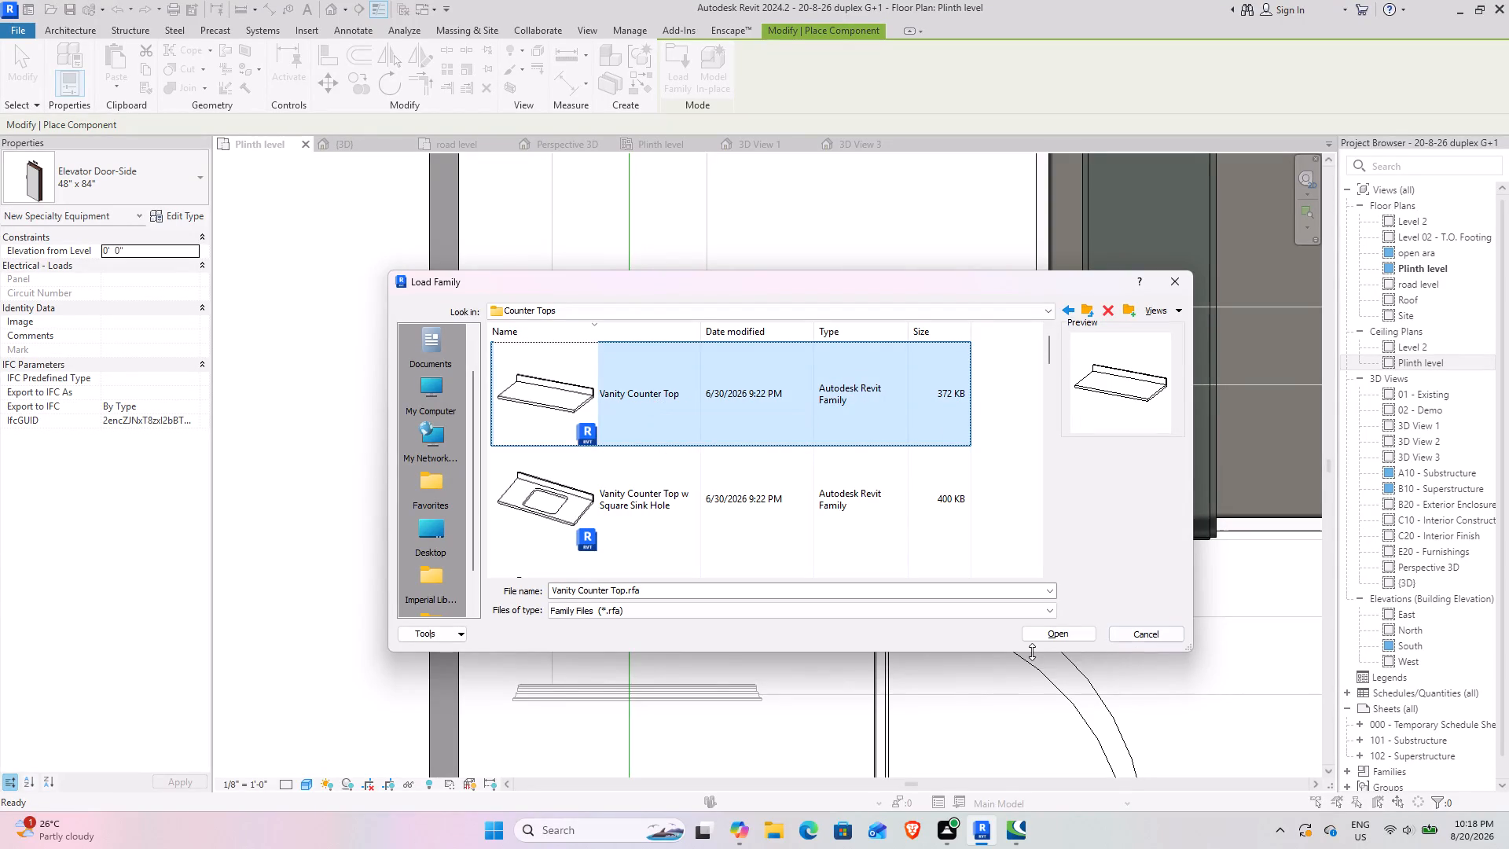
{"action": "left_click", "coordinate": [1052, 633]}
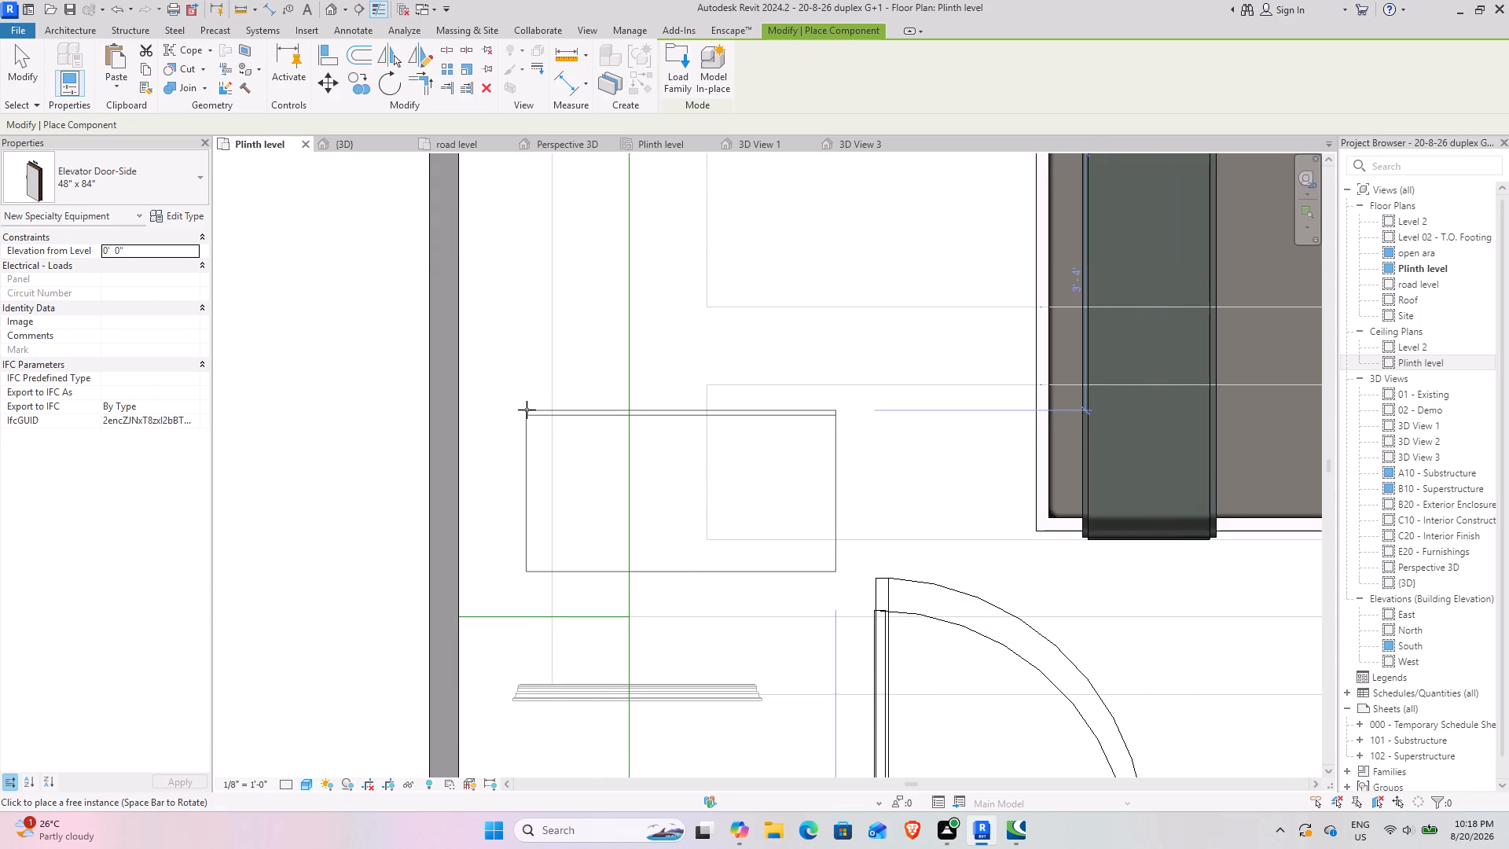
Place the 24" Depth Vanity Counter Top rotated lengthwise along the partition wall, in its corner with the door wall.
{"action": "key", "text": "space"}
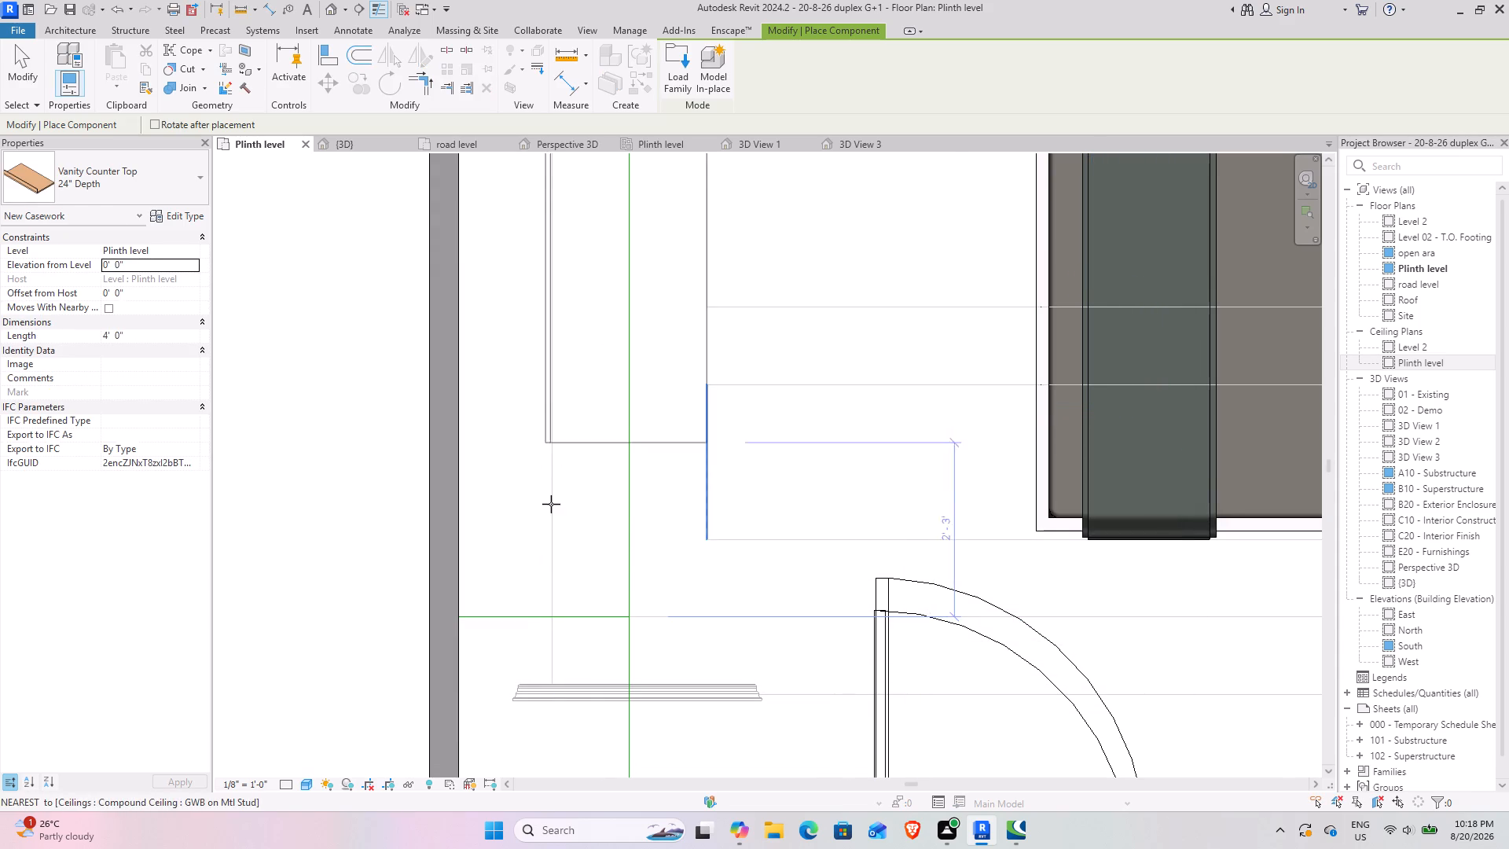
{"action": "middle_click_drag", "start_coordinate": [497, 628], "coordinate": [566, 398]}
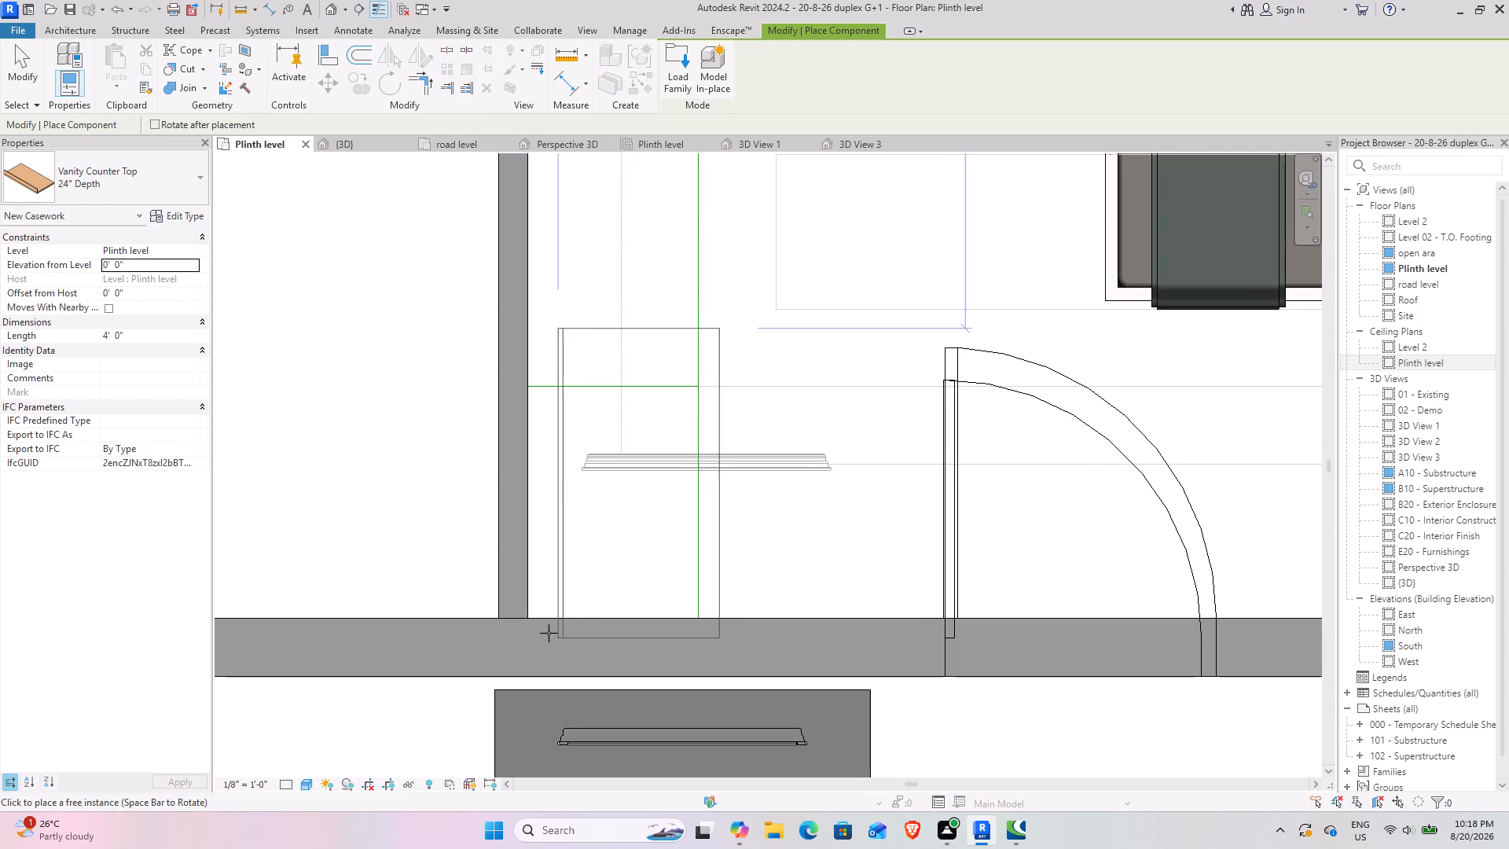
{"action": "left_click", "coordinate": [523, 617]}
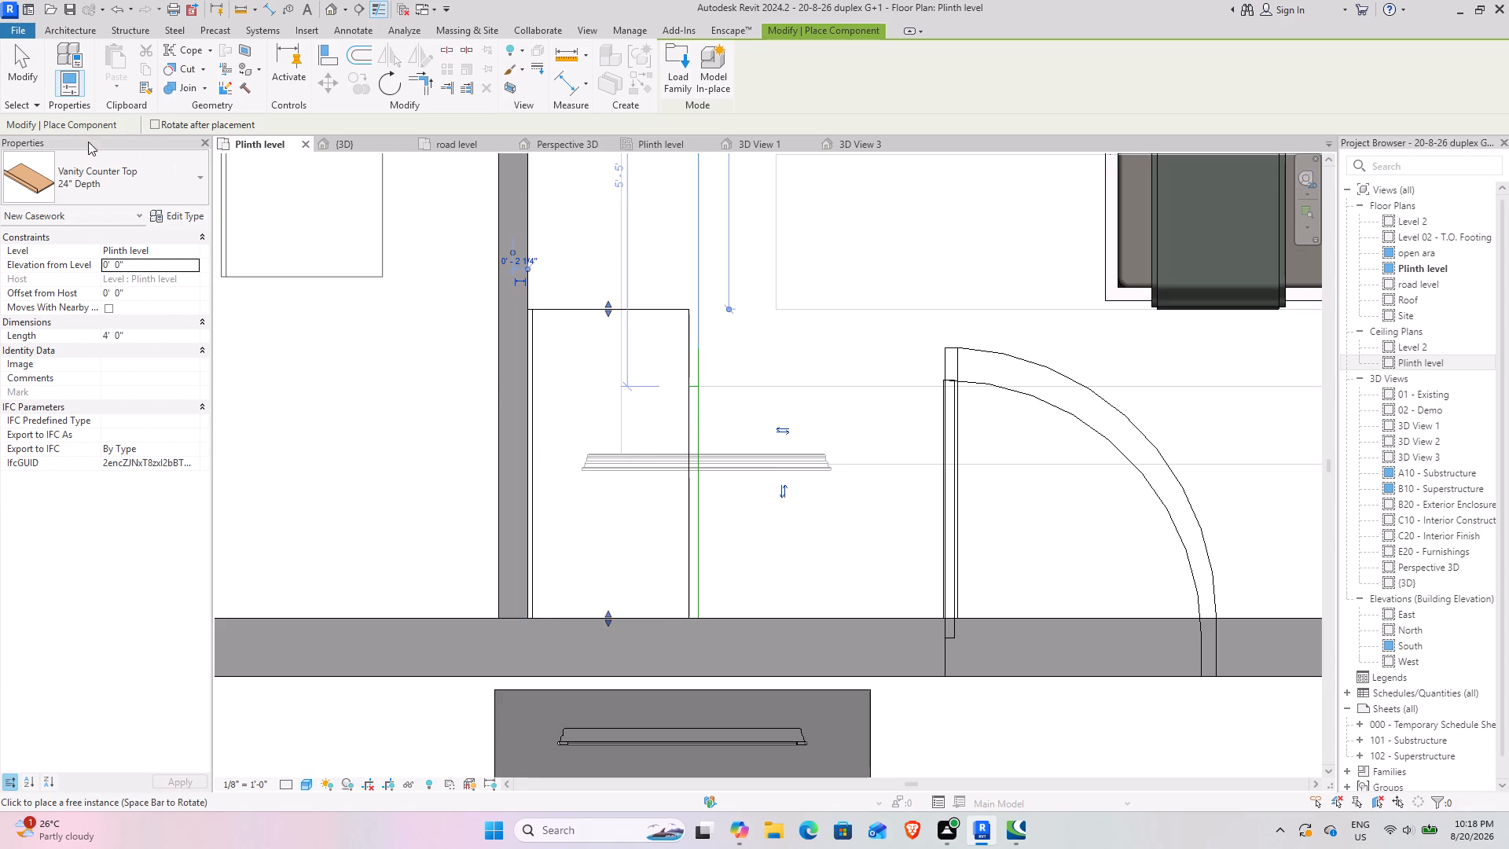
{"action": "left_click", "coordinate": [36, 69]}
Shorten the placed vanity counter top to a length of 3' 0" by moving its free end.
{"action": "left_click", "coordinate": [591, 307]}
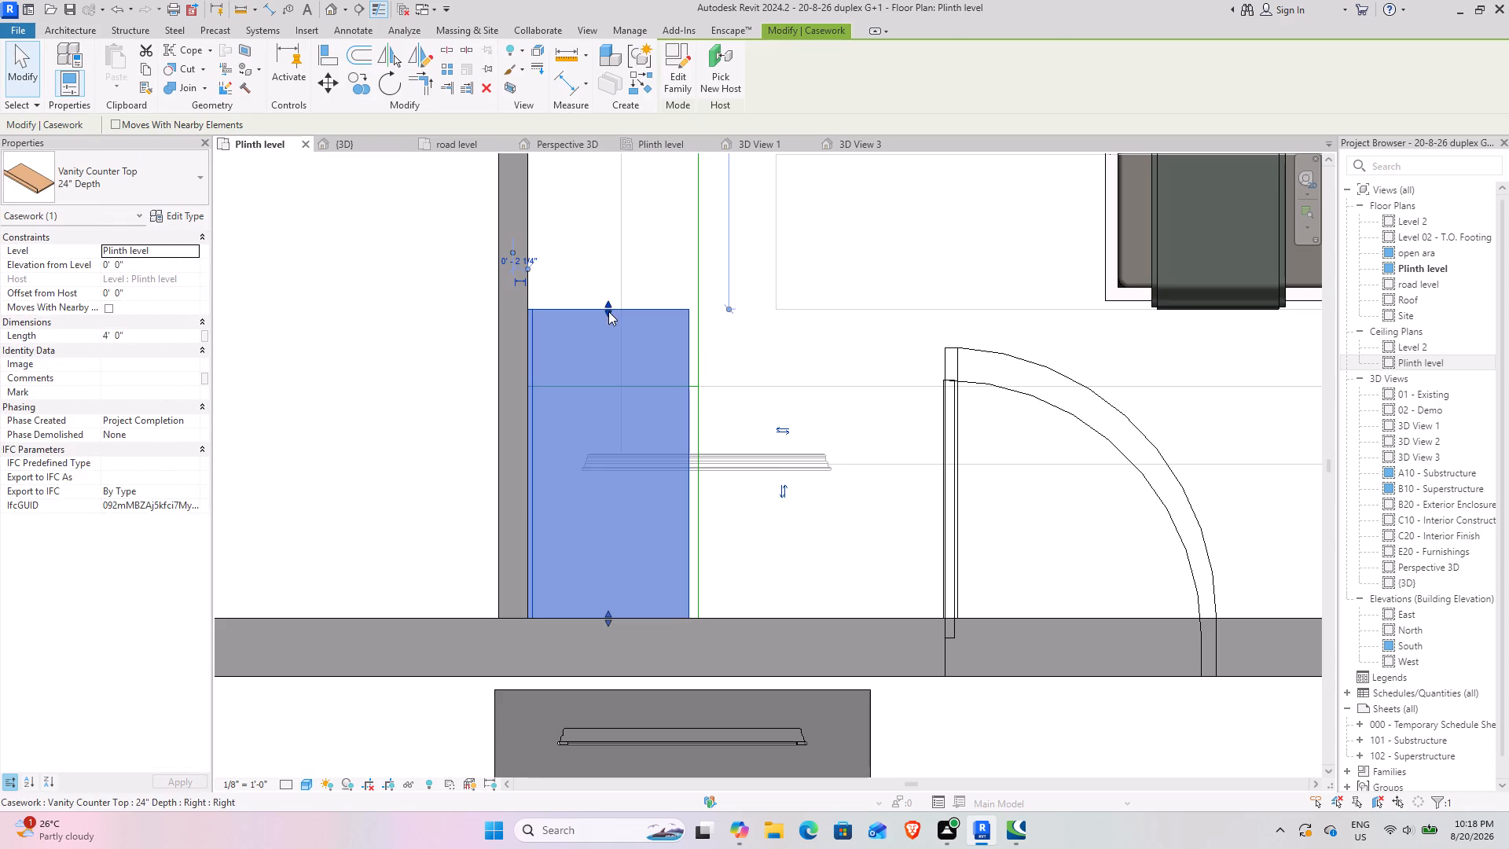
{"action": "left_click_drag", "start_coordinate": [608, 311], "coordinate": [614, 388]}
Inspect the vanity counter top against the partition wall from several angles in the {3D} view.
{"action": "left_click", "coordinate": [354, 136]}
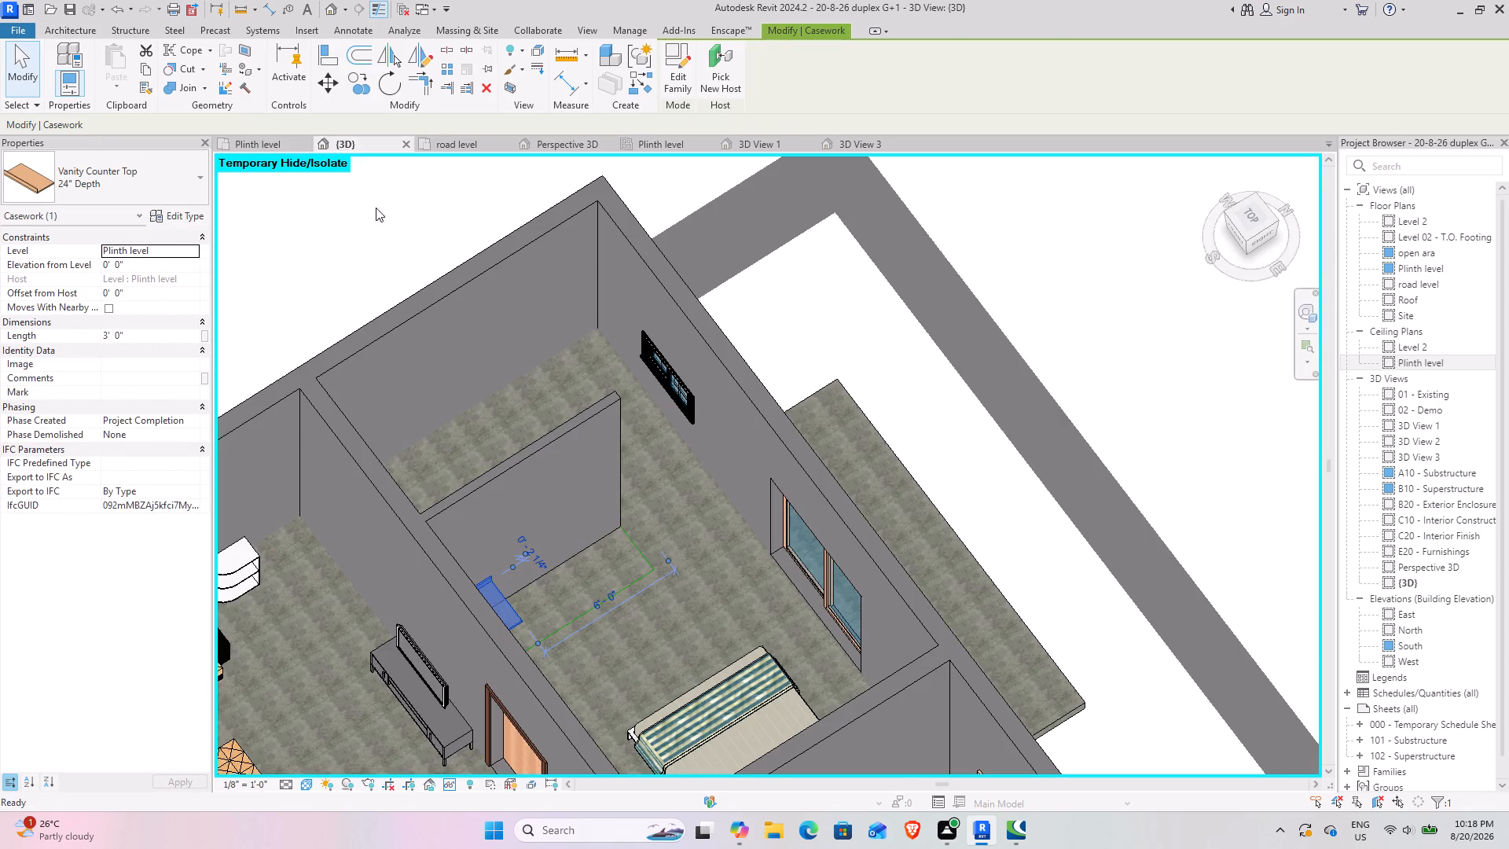
{"action": "middle_click_drag", "start_coordinate": [588, 585], "coordinate": [412, 538], "text": "shift"}
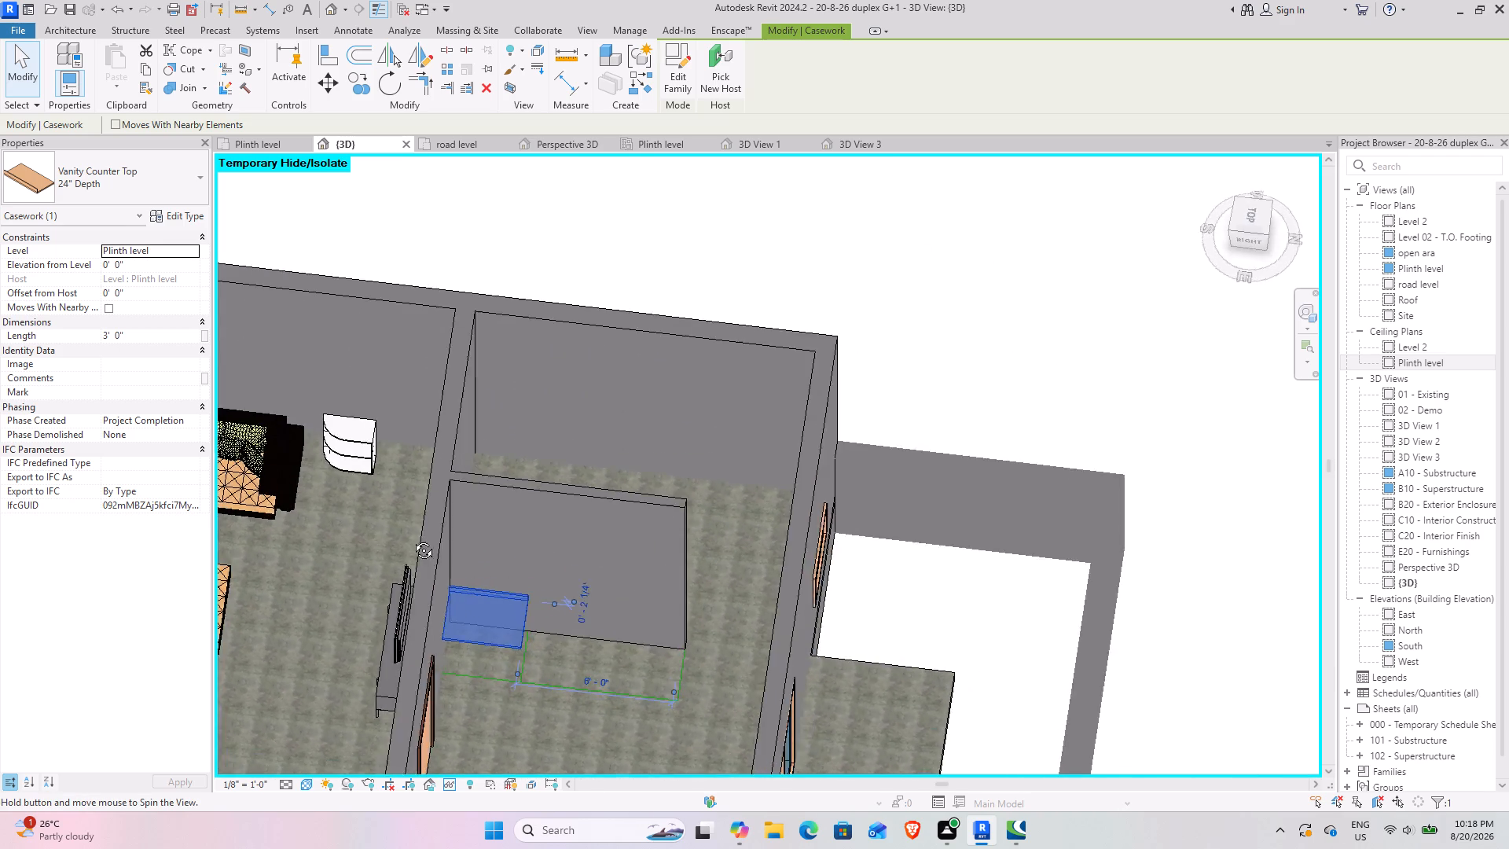
{"action": "middle_click_drag", "start_coordinate": [412, 538], "coordinate": [387, 425], "text": "shift"}
{"action": "left_click", "coordinate": [756, 313]}
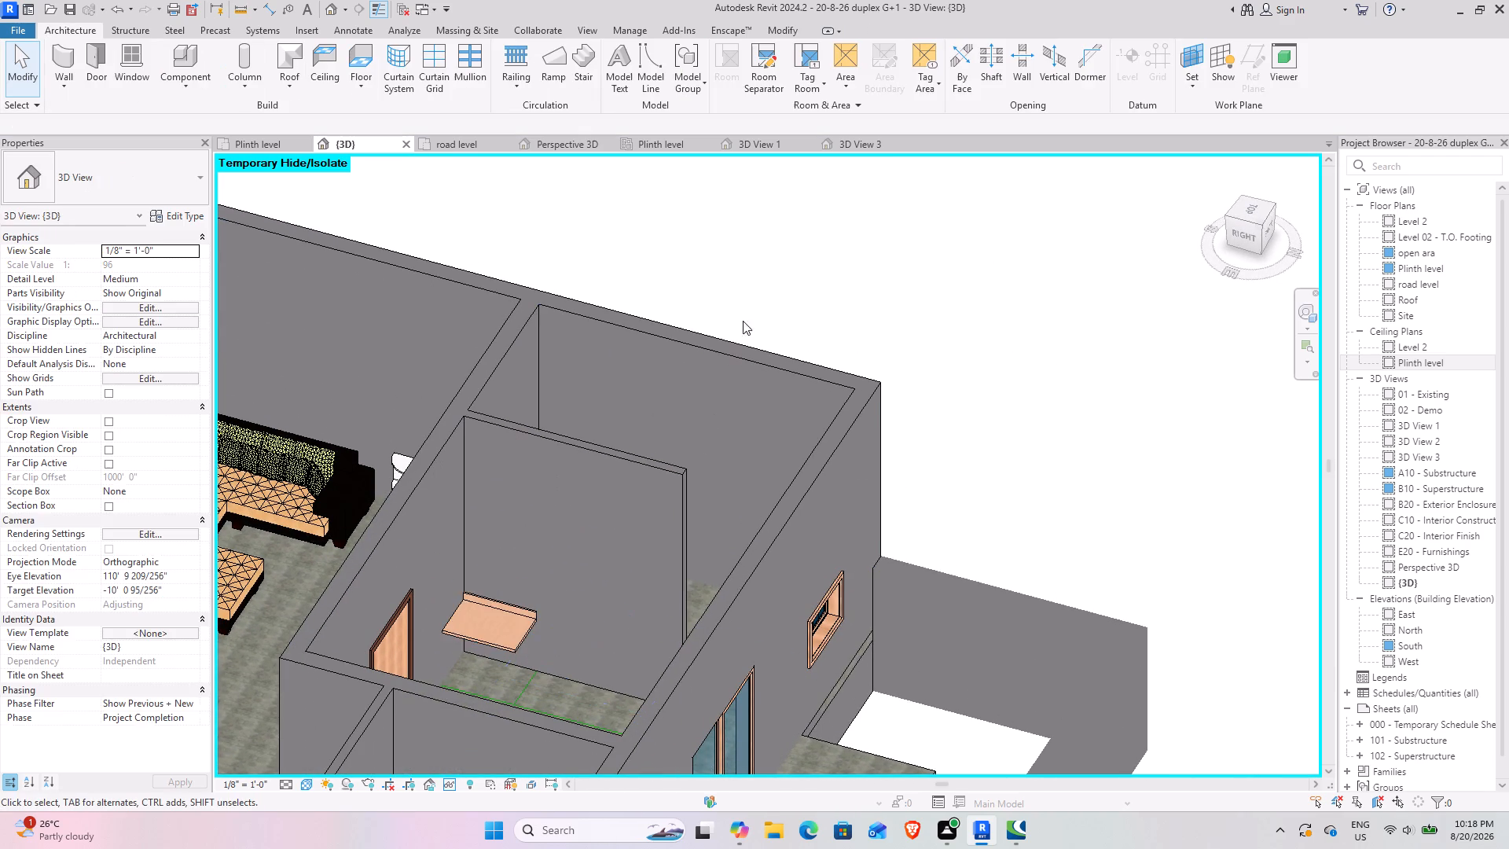
{"action": "scroll", "coordinate": [477, 630], "scroll_direction": "up", "scroll_amount": 2}
{"action": "middle_click_drag", "start_coordinate": [464, 641], "coordinate": [509, 636], "text": "shift"}
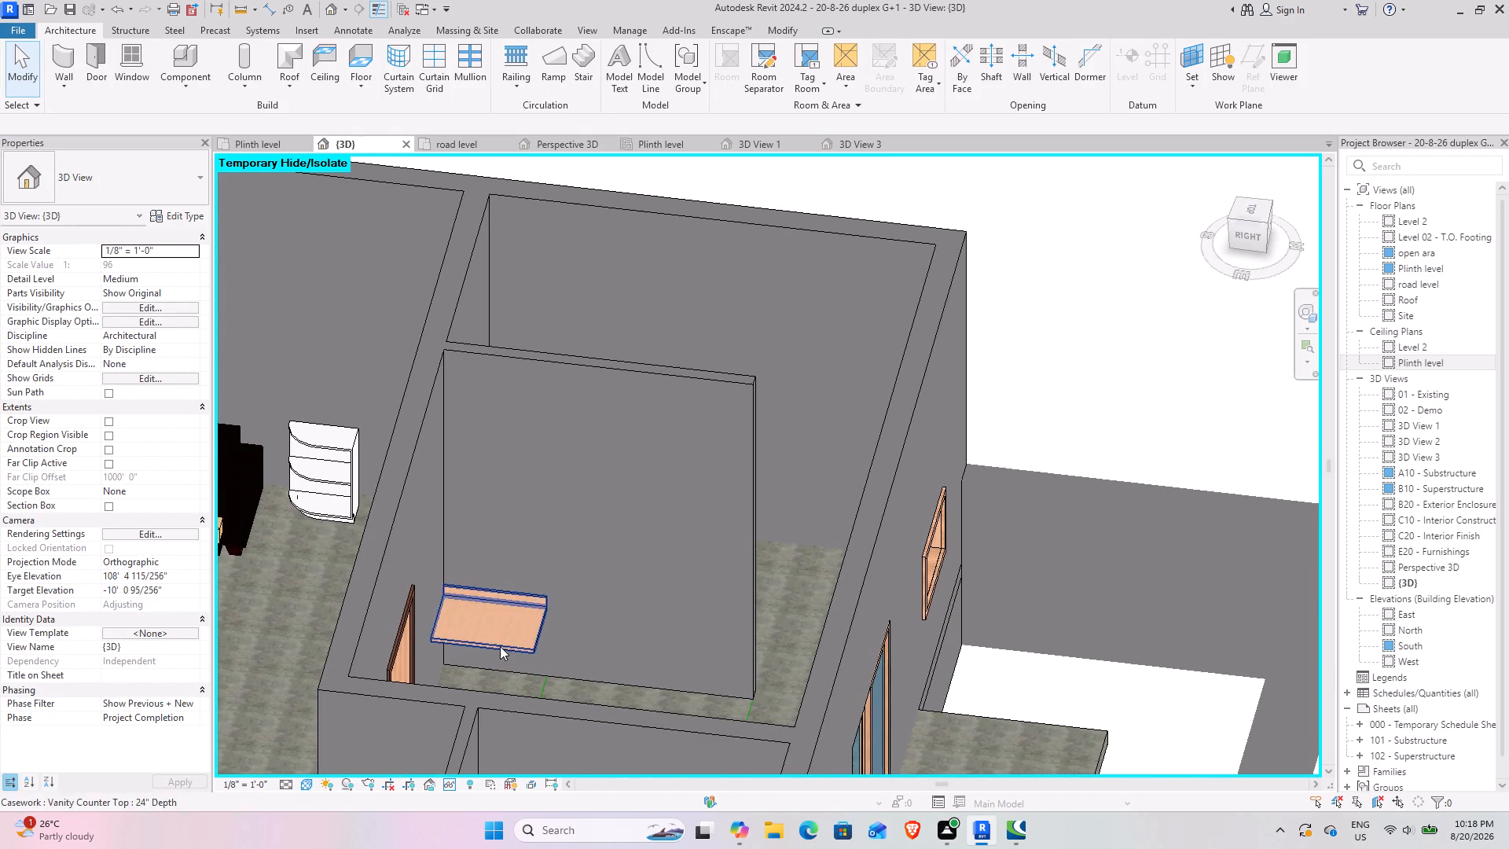
{"action": "middle_click_drag", "start_coordinate": [497, 627], "coordinate": [491, 659], "text": "shift"}
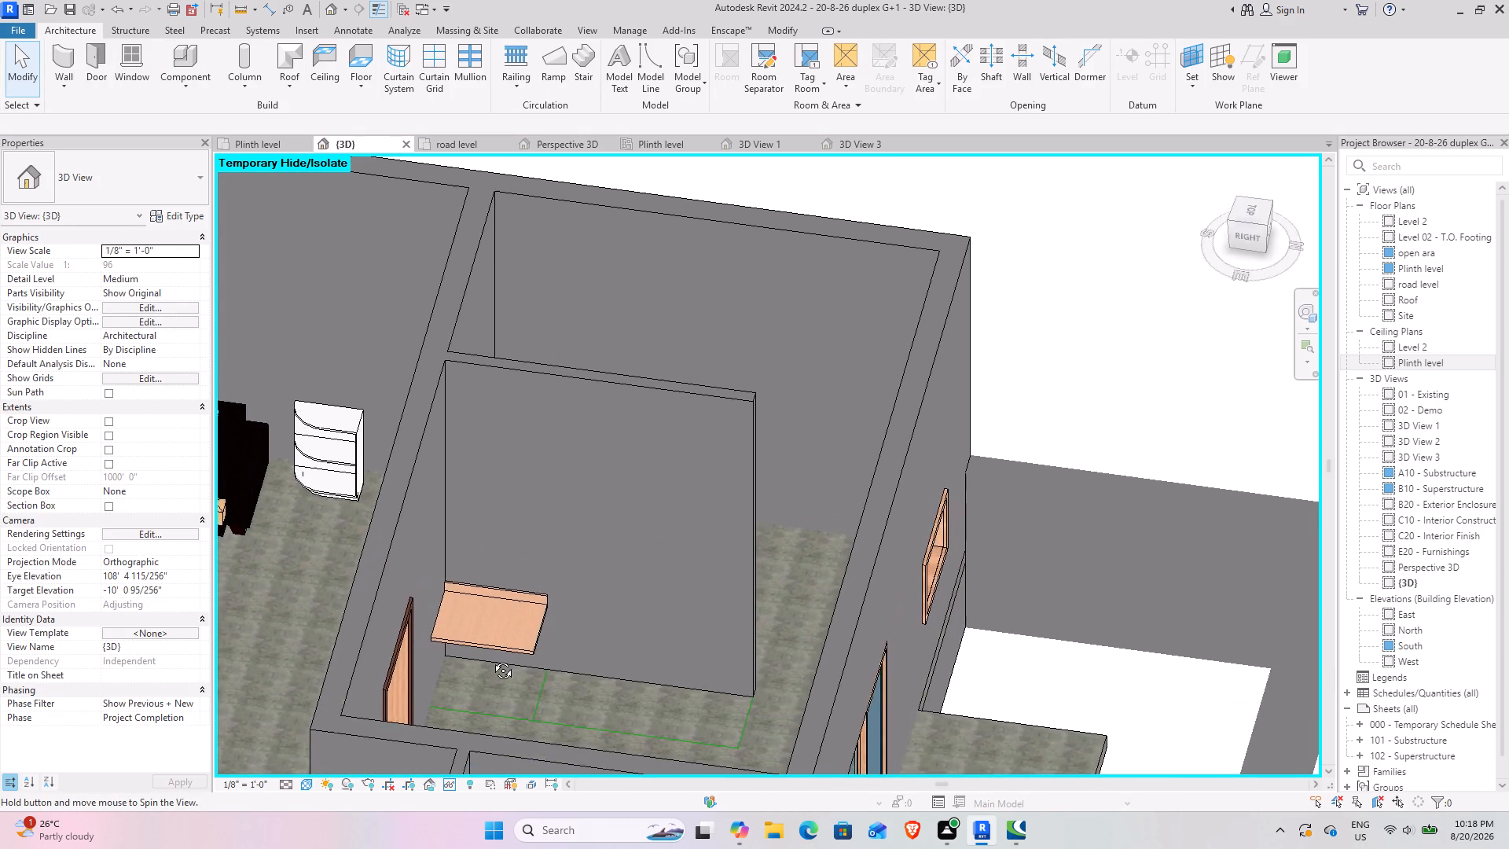
{"action": "middle_click_drag", "start_coordinate": [491, 659], "coordinate": [464, 634], "text": "shift"}
{"action": "middle_click_drag", "start_coordinate": [473, 655], "coordinate": [439, 638], "text": "shift"}
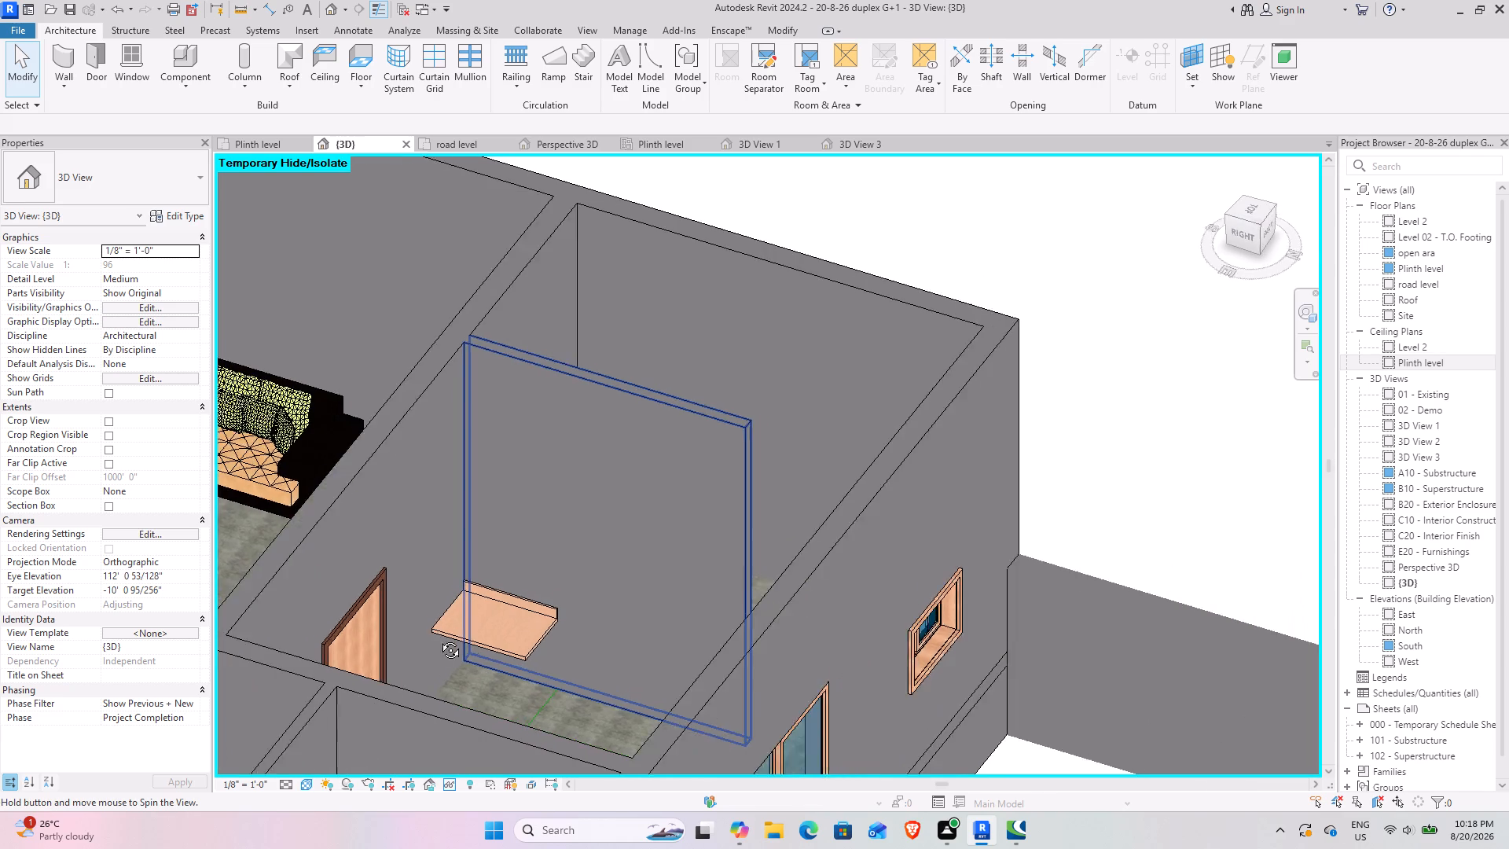
{"action": "middle_click_drag", "start_coordinate": [439, 638], "coordinate": [512, 691], "text": "shift"}
{"action": "middle_click_drag", "start_coordinate": [512, 667], "coordinate": [513, 667], "text": "shift"}
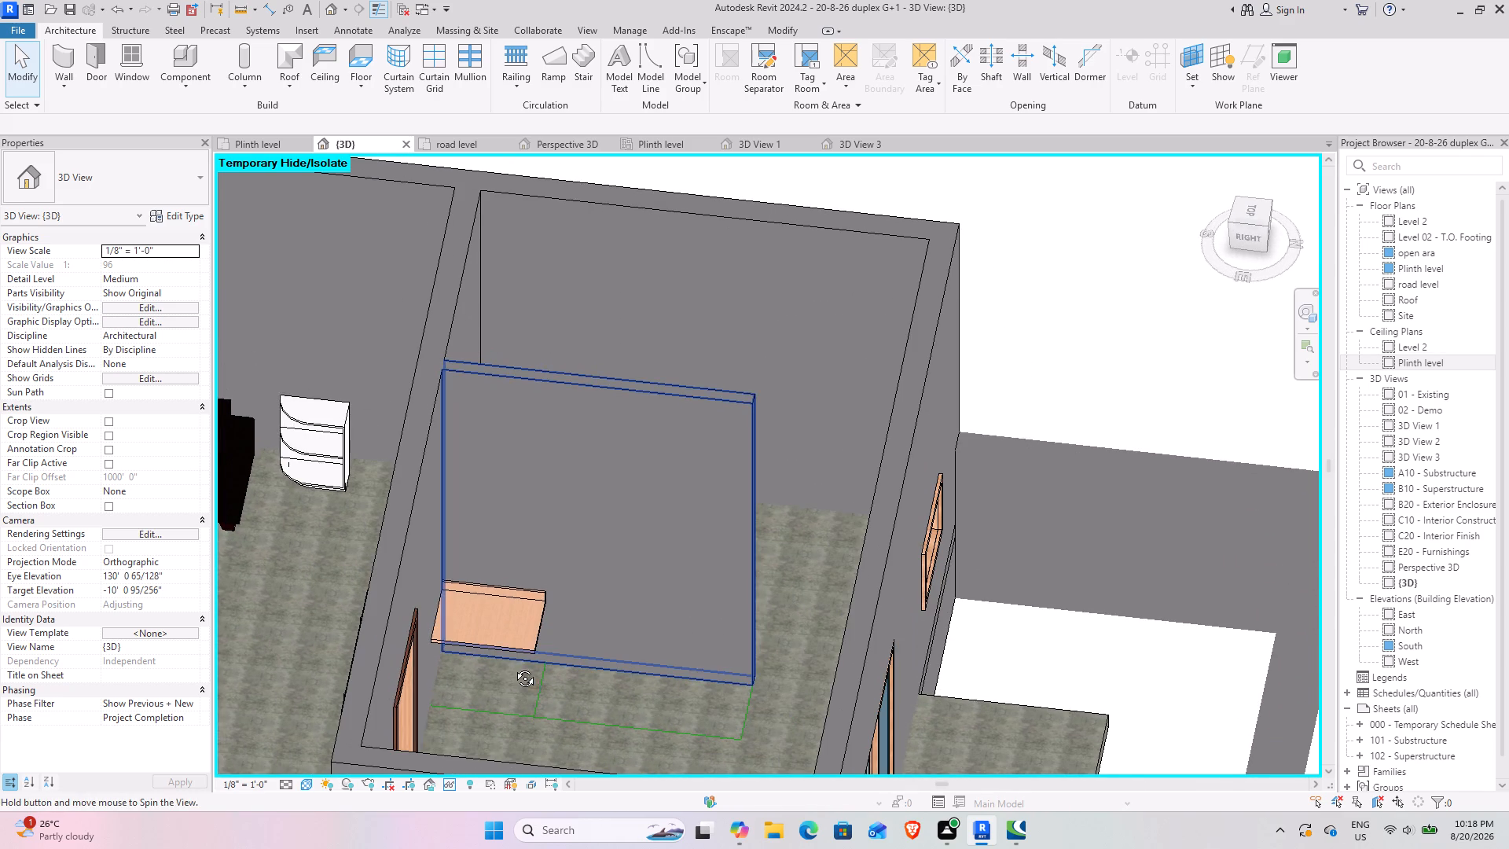
{"action": "middle_click_drag", "start_coordinate": [513, 667], "coordinate": [544, 685], "text": "shift"}
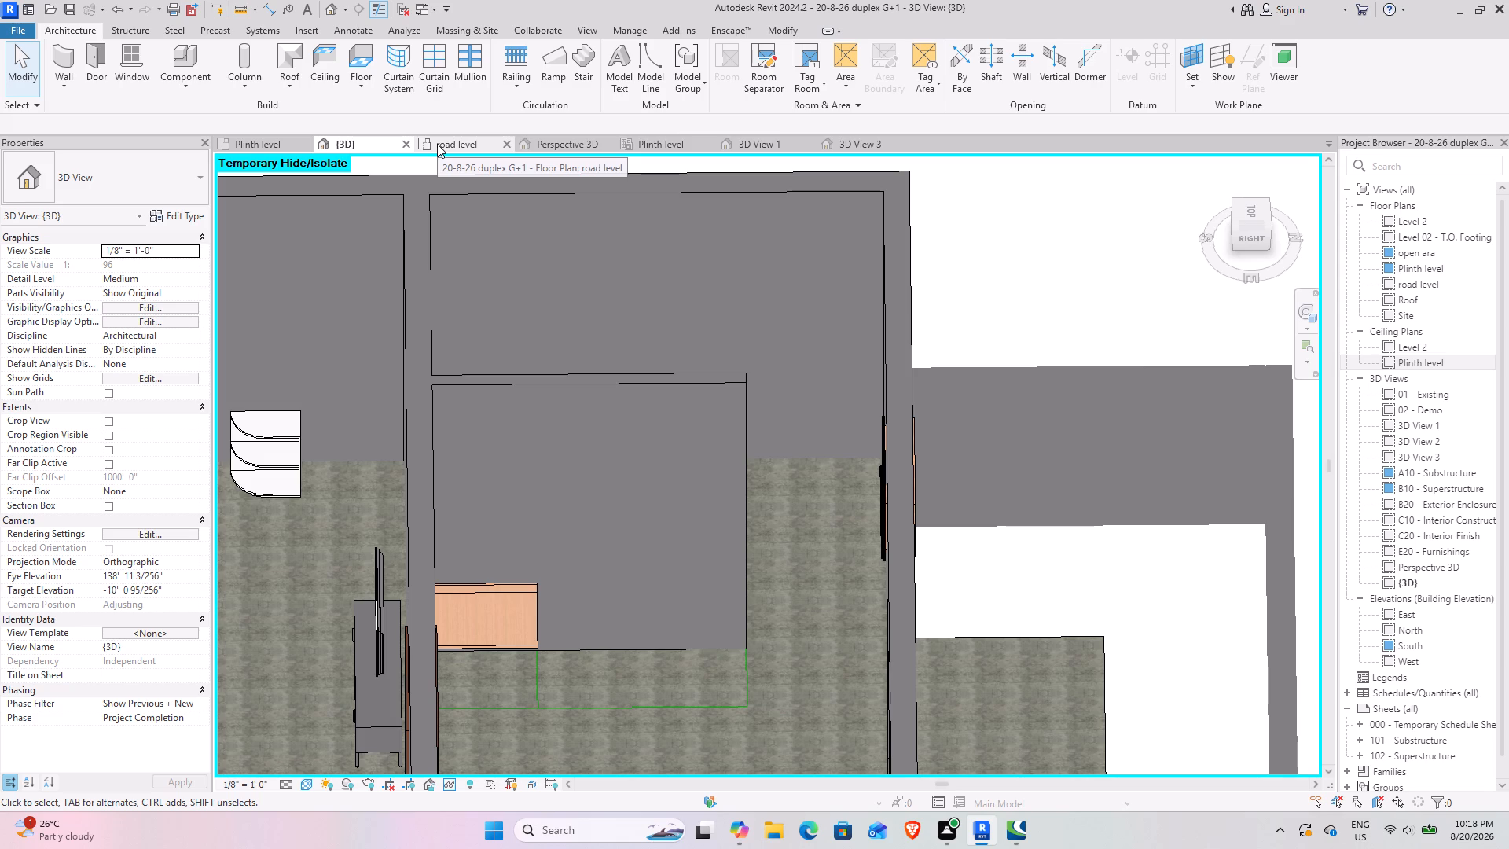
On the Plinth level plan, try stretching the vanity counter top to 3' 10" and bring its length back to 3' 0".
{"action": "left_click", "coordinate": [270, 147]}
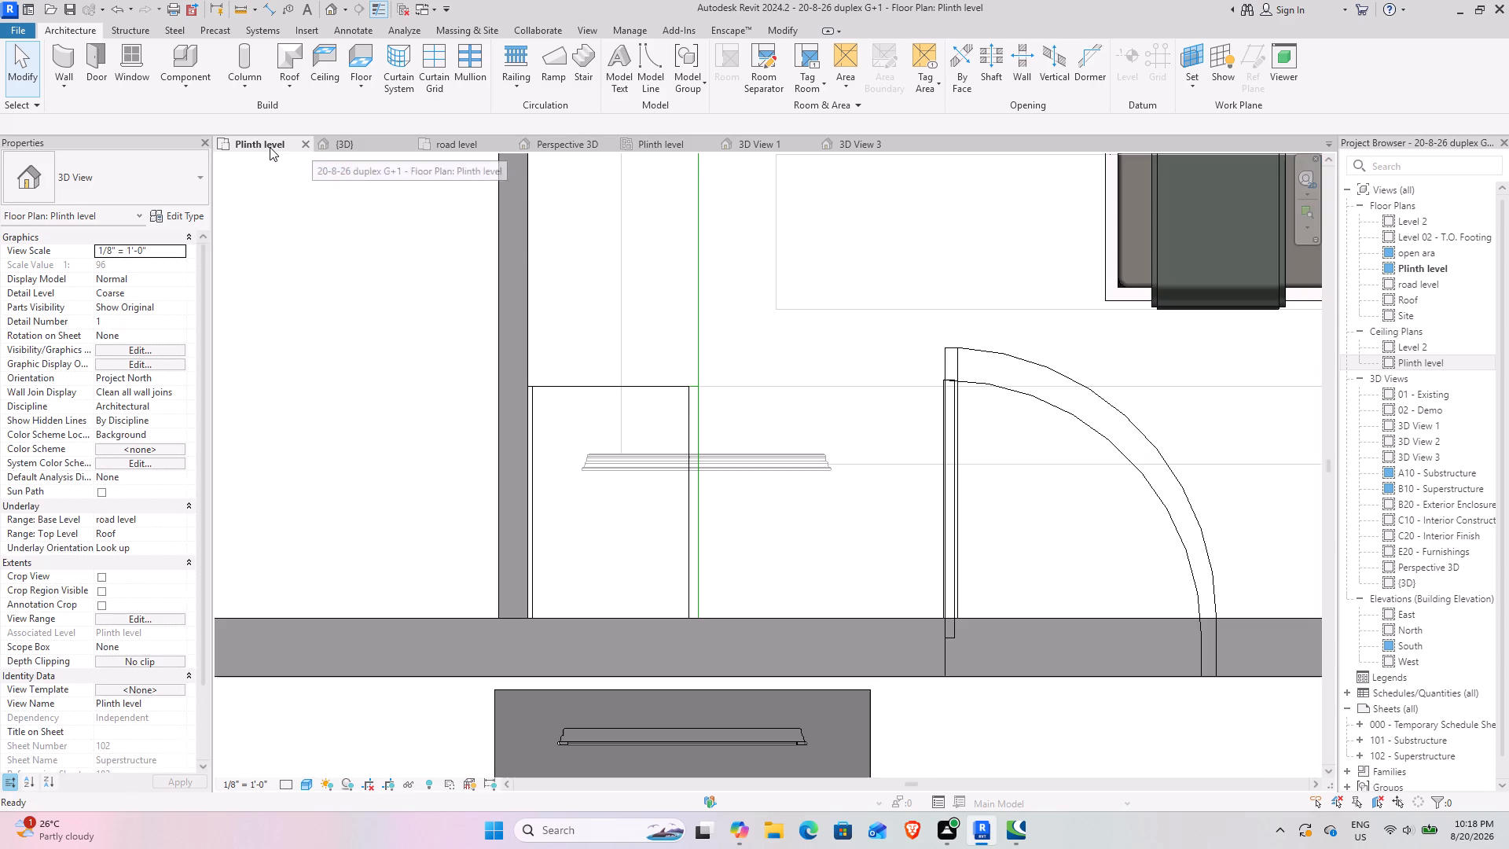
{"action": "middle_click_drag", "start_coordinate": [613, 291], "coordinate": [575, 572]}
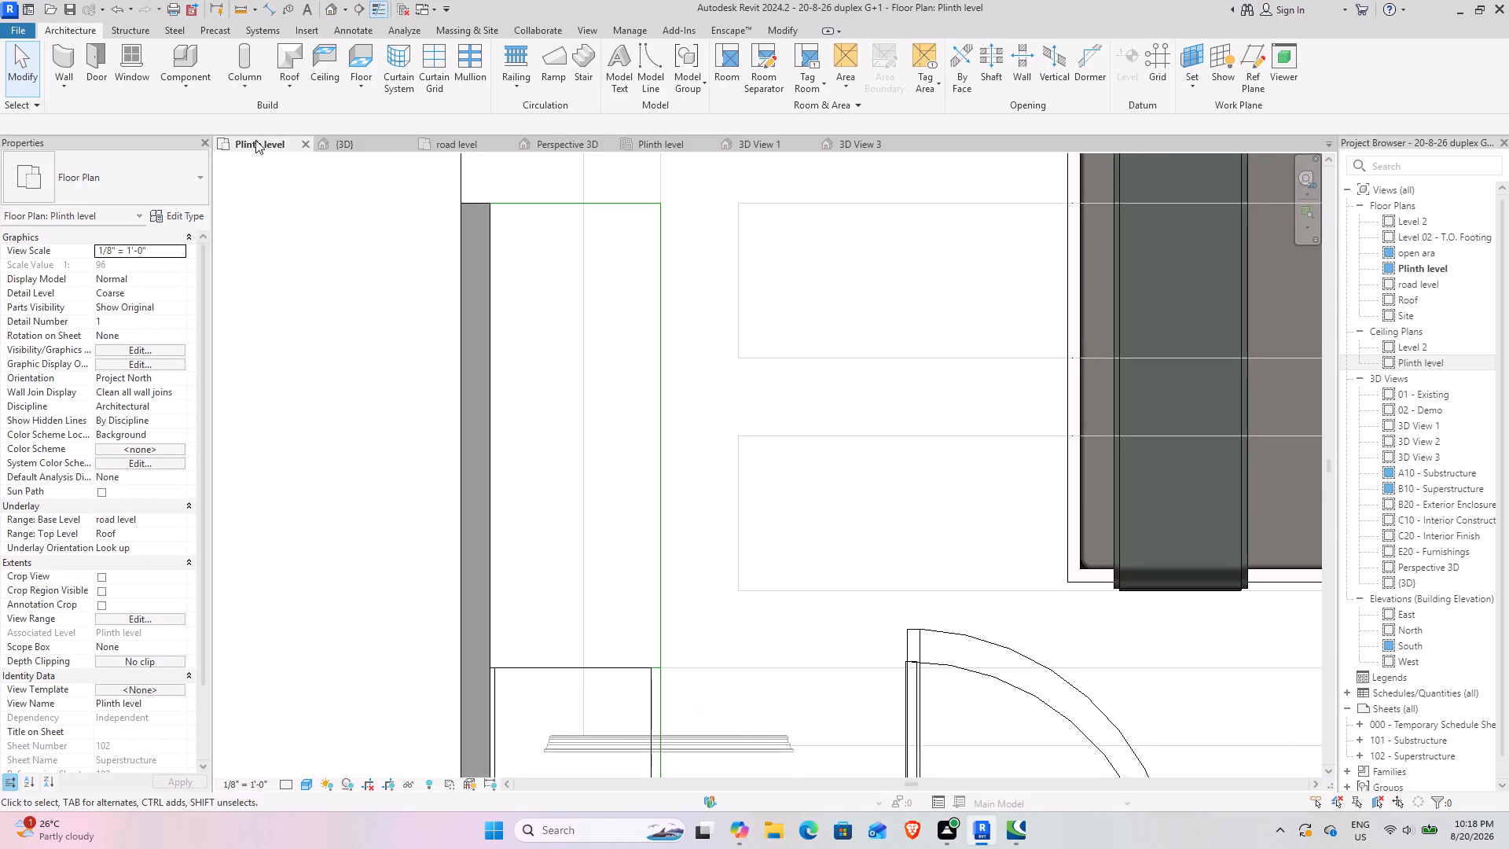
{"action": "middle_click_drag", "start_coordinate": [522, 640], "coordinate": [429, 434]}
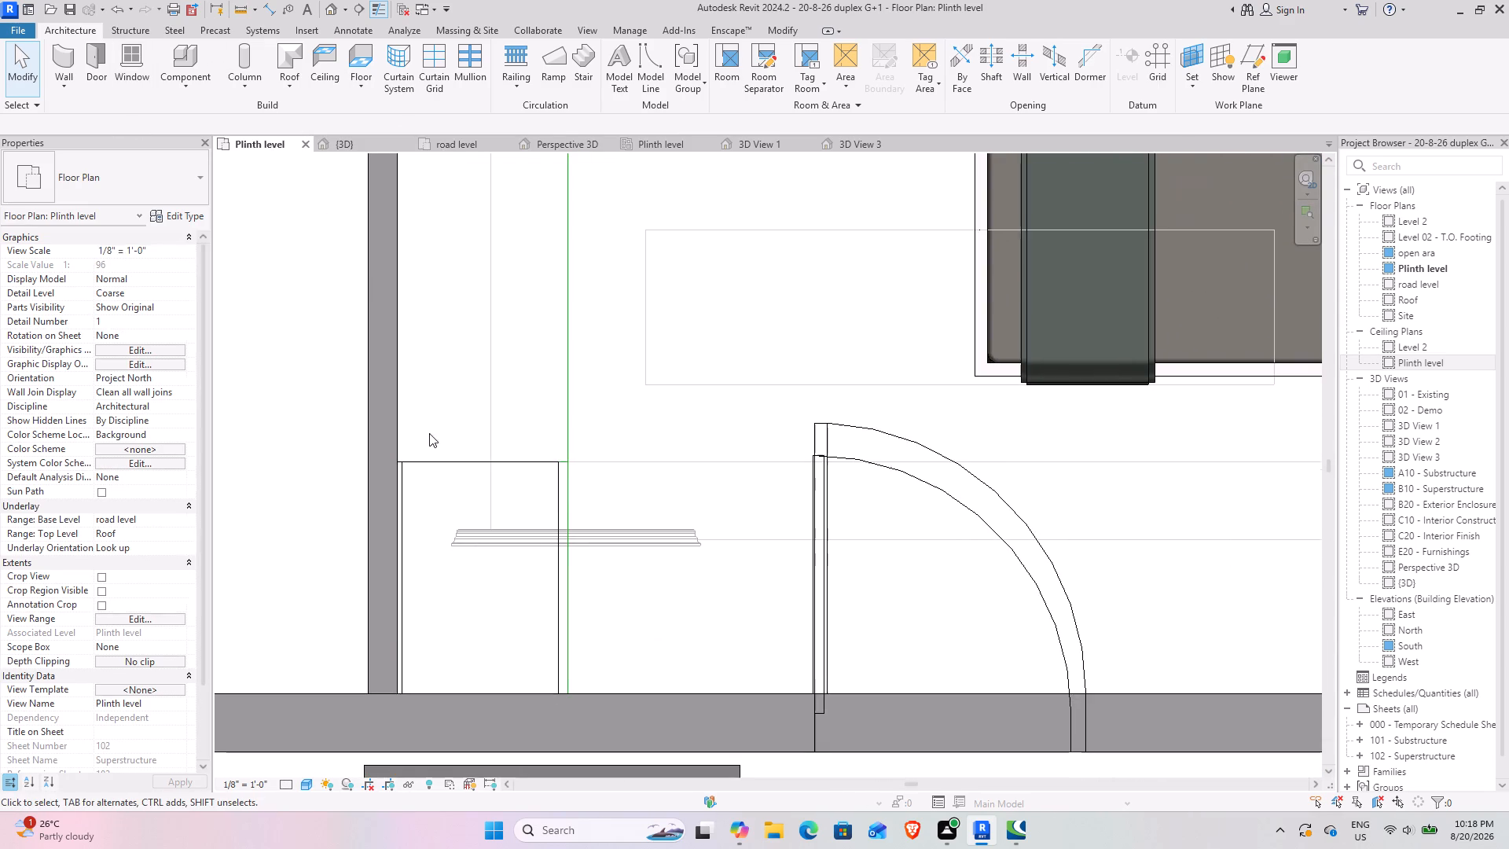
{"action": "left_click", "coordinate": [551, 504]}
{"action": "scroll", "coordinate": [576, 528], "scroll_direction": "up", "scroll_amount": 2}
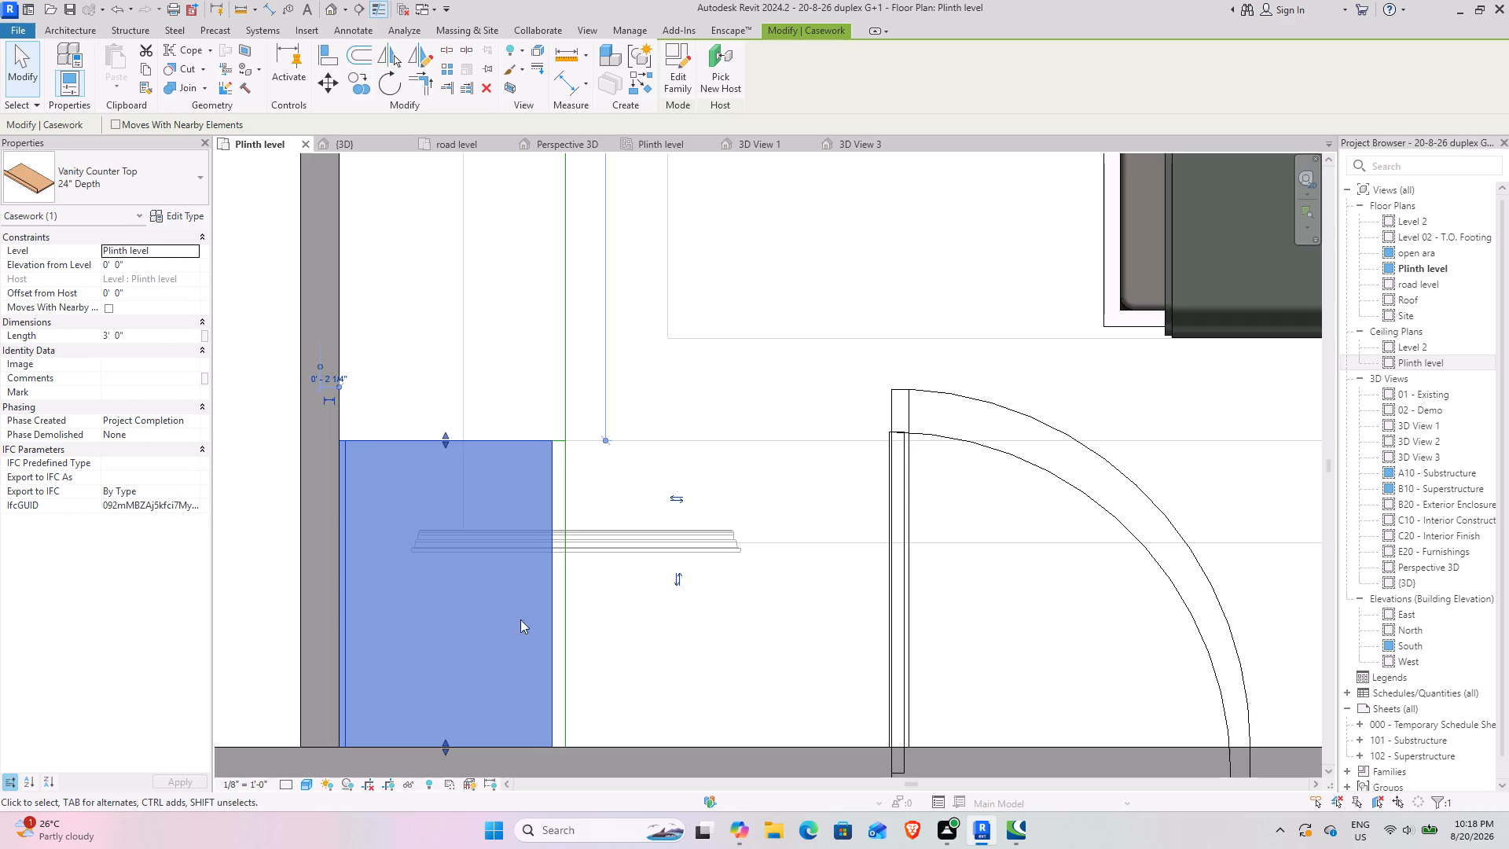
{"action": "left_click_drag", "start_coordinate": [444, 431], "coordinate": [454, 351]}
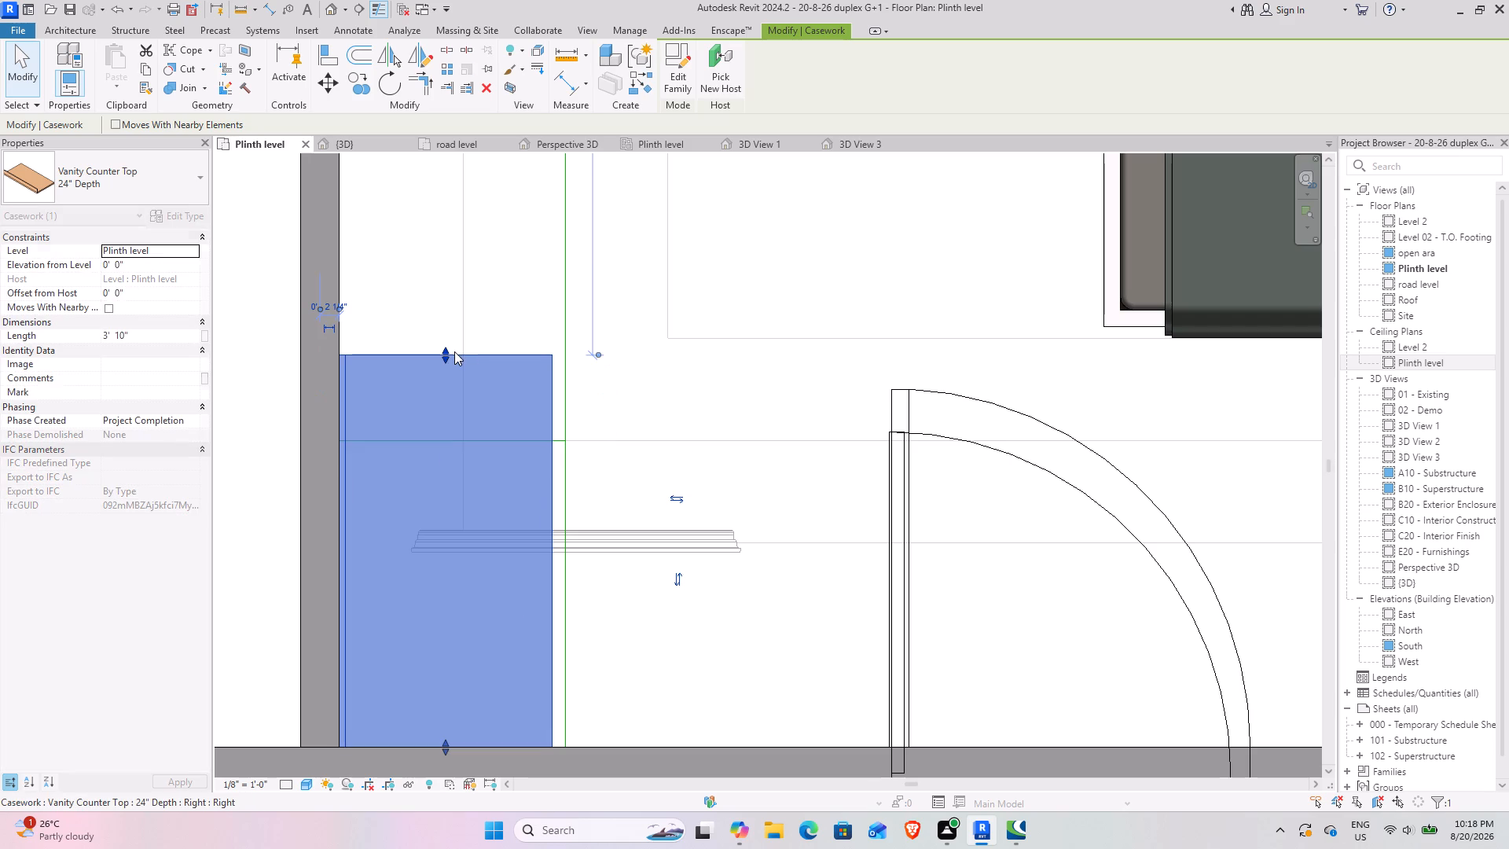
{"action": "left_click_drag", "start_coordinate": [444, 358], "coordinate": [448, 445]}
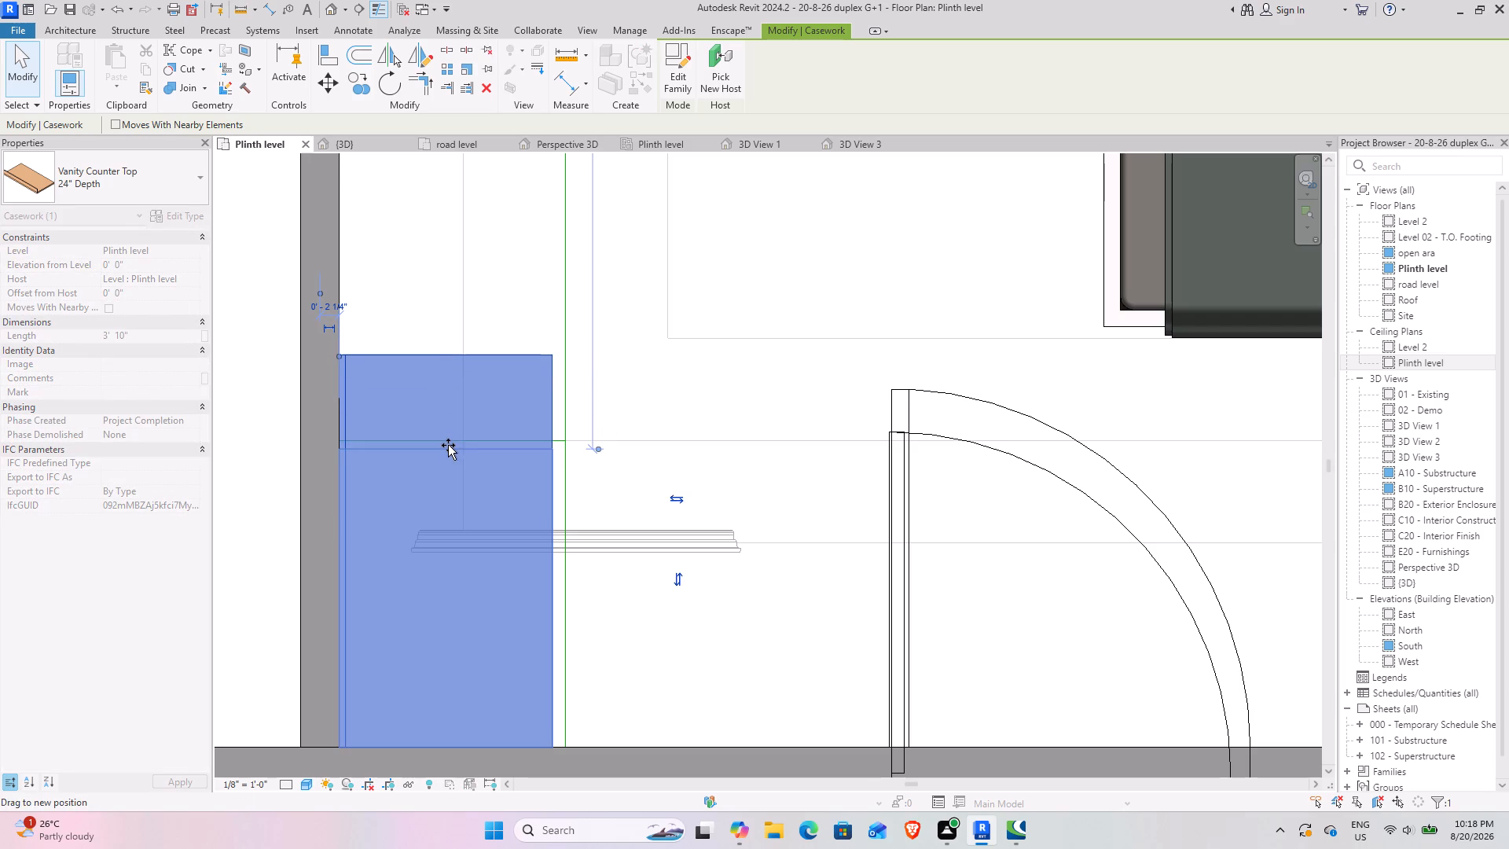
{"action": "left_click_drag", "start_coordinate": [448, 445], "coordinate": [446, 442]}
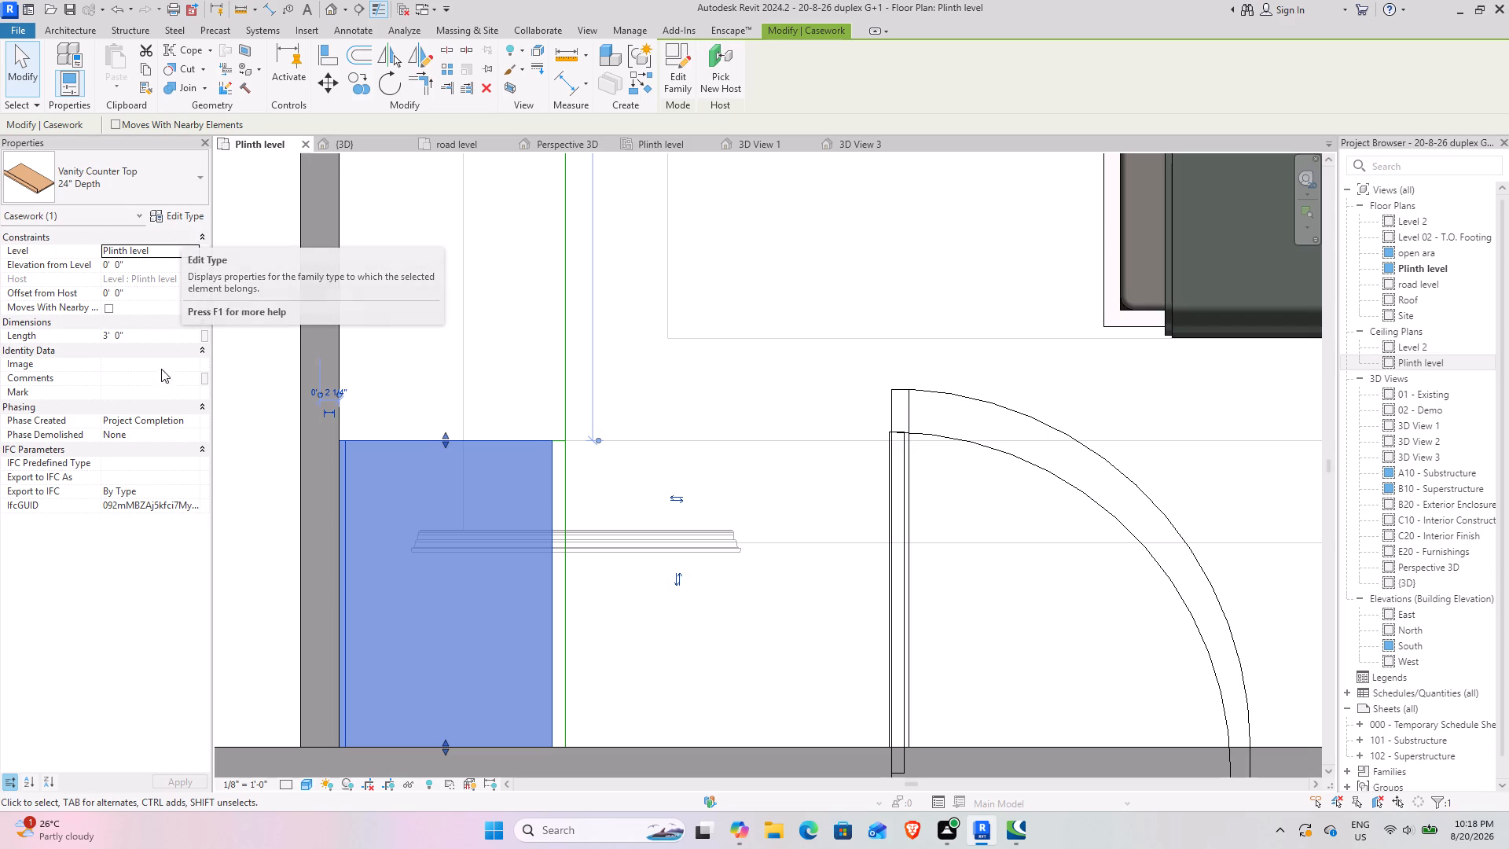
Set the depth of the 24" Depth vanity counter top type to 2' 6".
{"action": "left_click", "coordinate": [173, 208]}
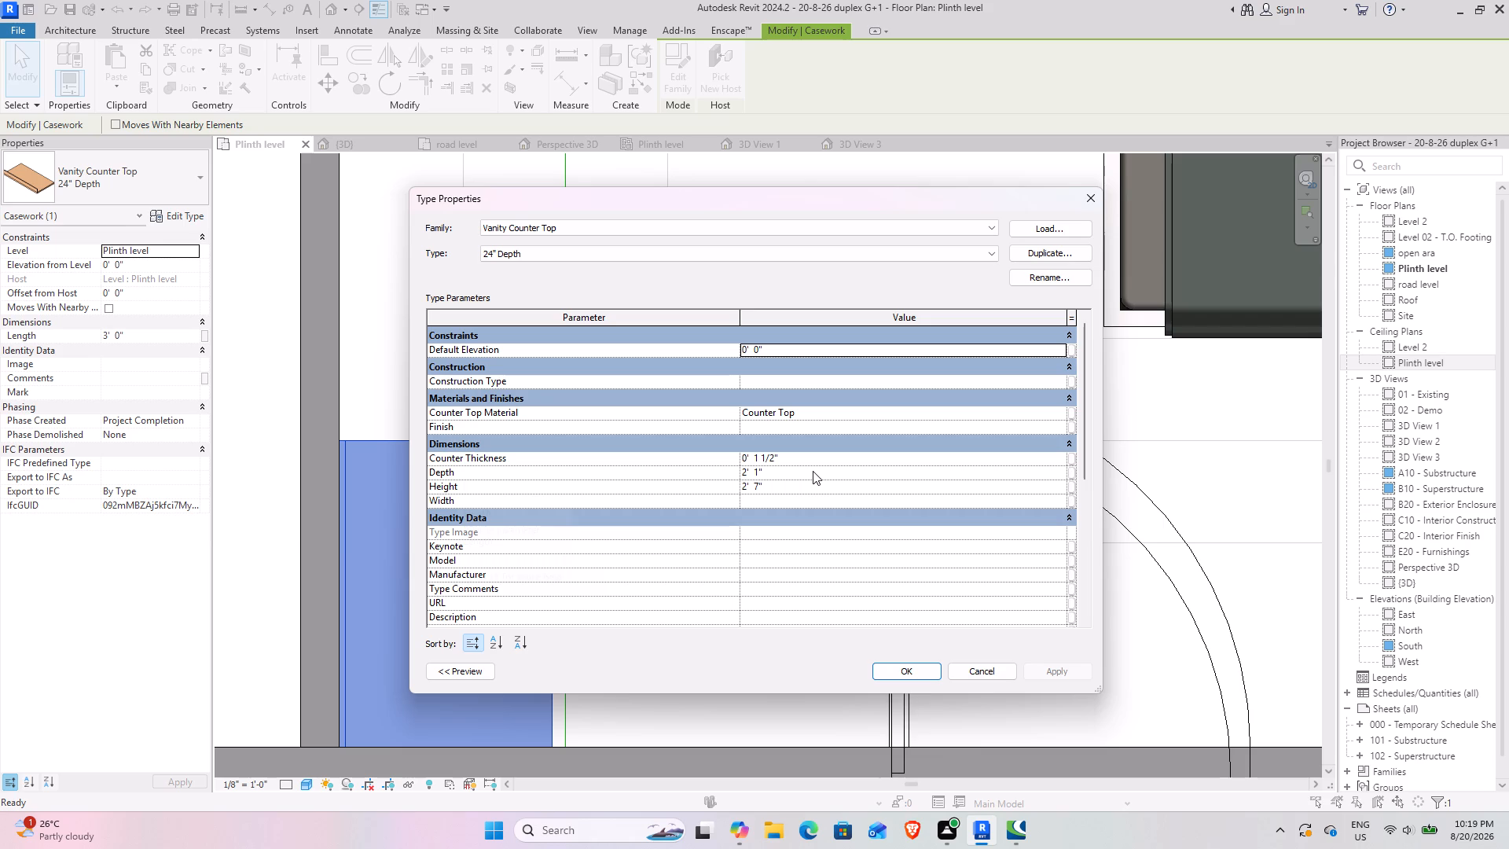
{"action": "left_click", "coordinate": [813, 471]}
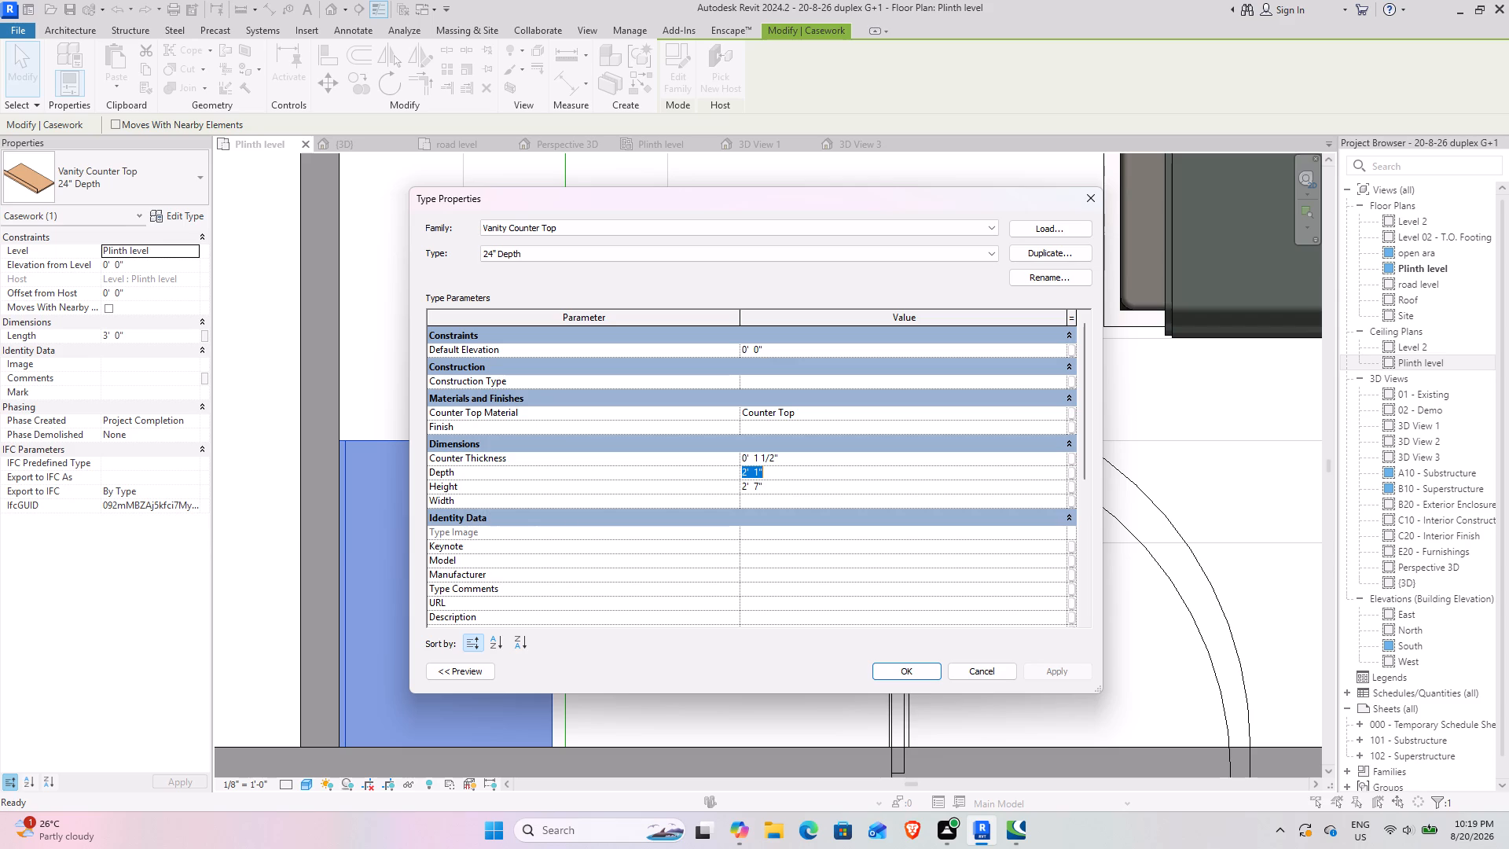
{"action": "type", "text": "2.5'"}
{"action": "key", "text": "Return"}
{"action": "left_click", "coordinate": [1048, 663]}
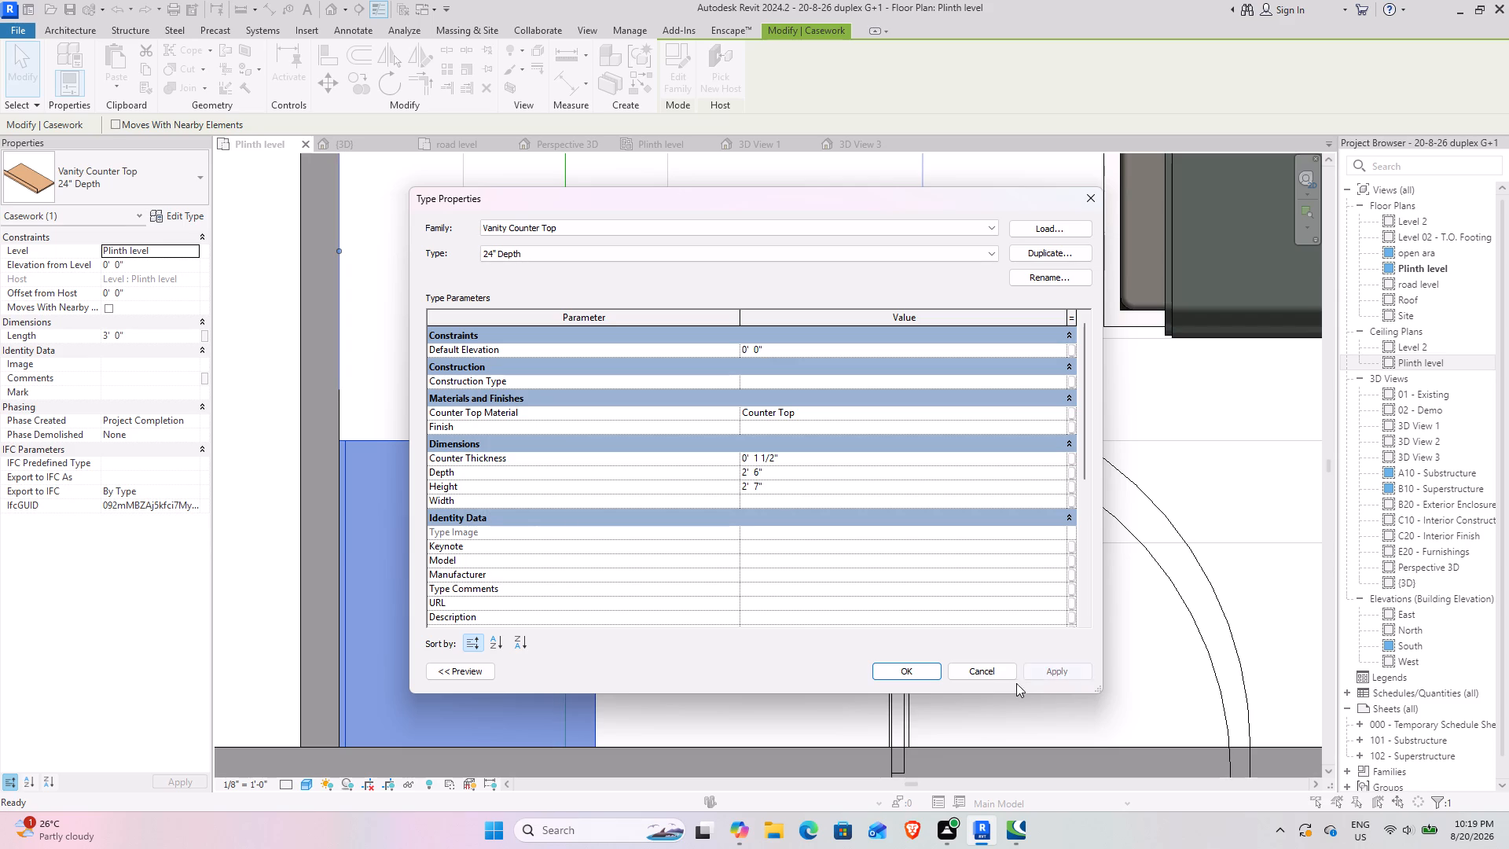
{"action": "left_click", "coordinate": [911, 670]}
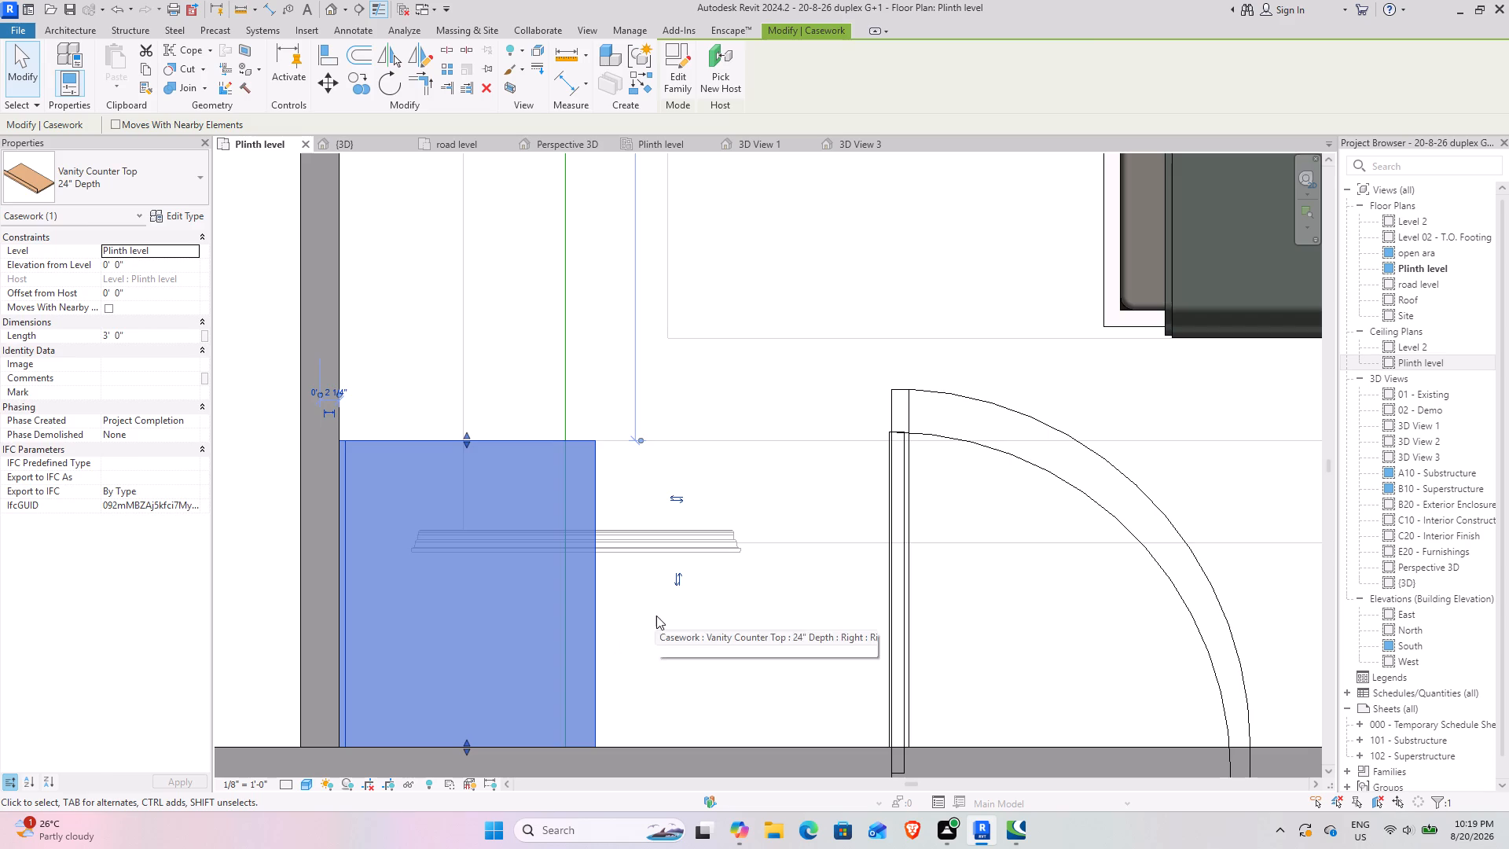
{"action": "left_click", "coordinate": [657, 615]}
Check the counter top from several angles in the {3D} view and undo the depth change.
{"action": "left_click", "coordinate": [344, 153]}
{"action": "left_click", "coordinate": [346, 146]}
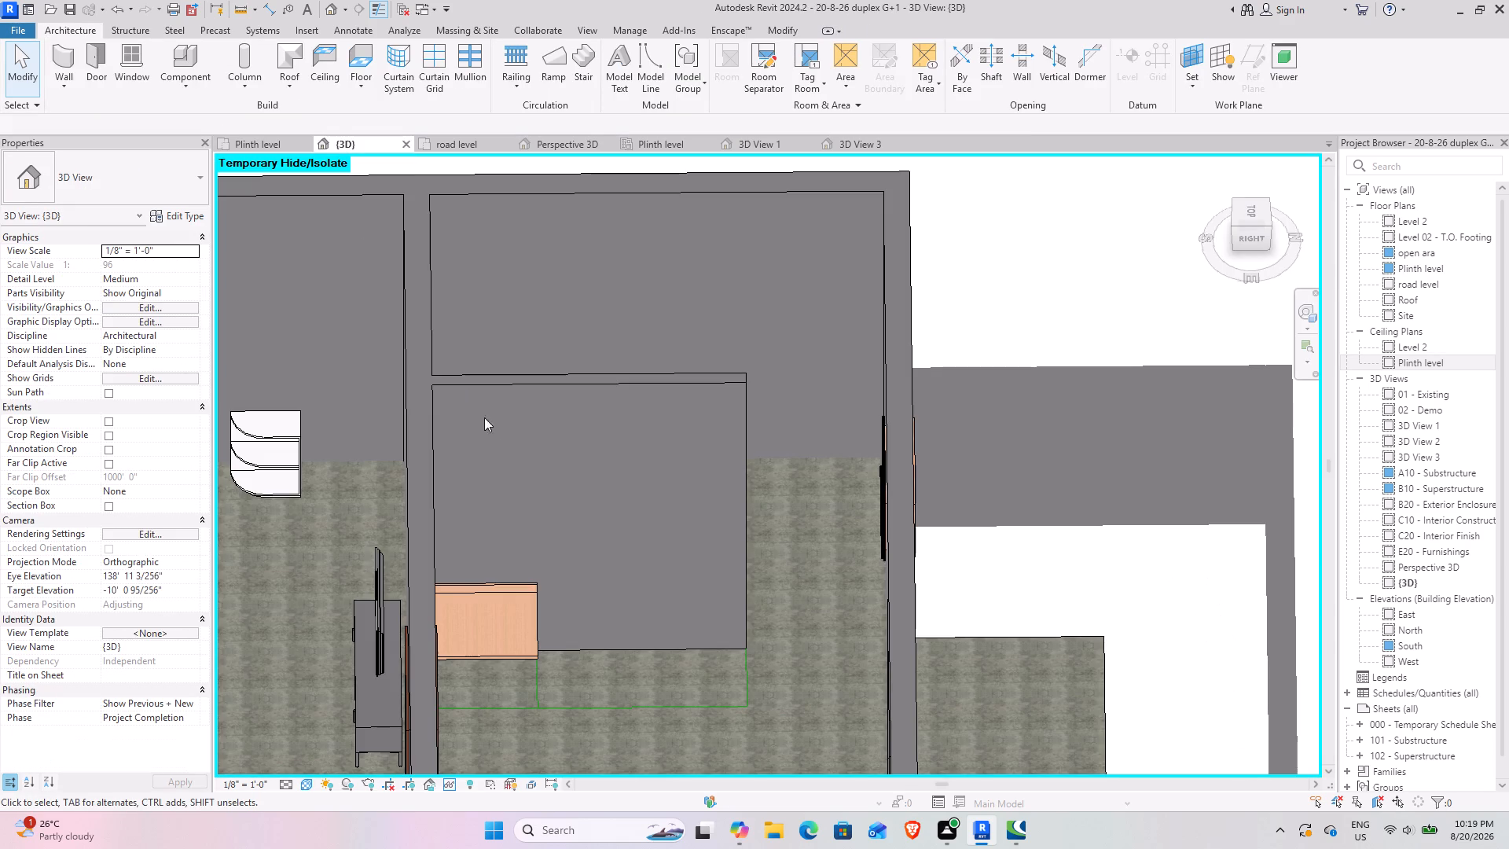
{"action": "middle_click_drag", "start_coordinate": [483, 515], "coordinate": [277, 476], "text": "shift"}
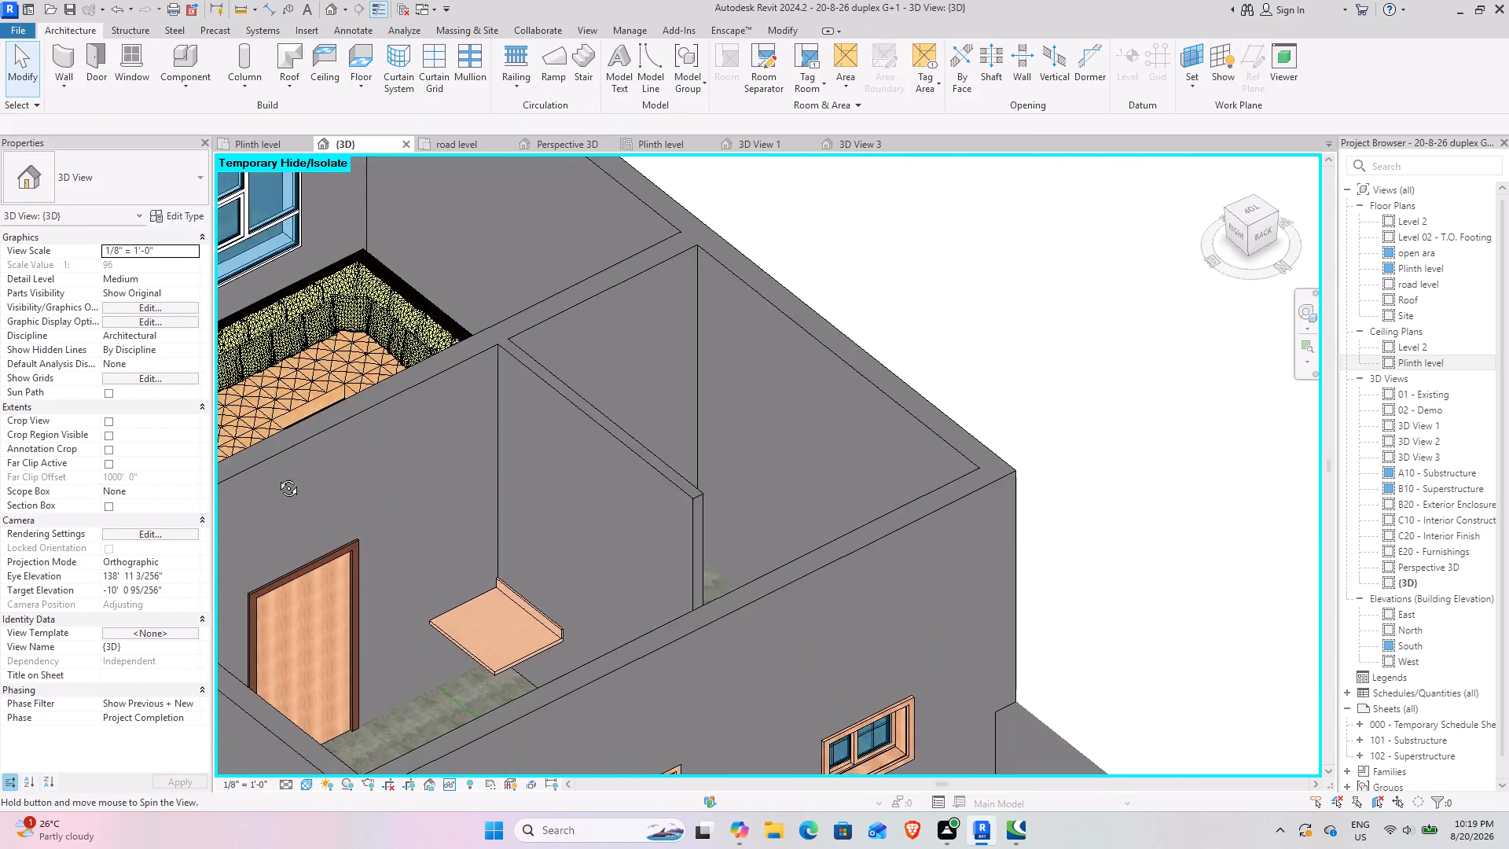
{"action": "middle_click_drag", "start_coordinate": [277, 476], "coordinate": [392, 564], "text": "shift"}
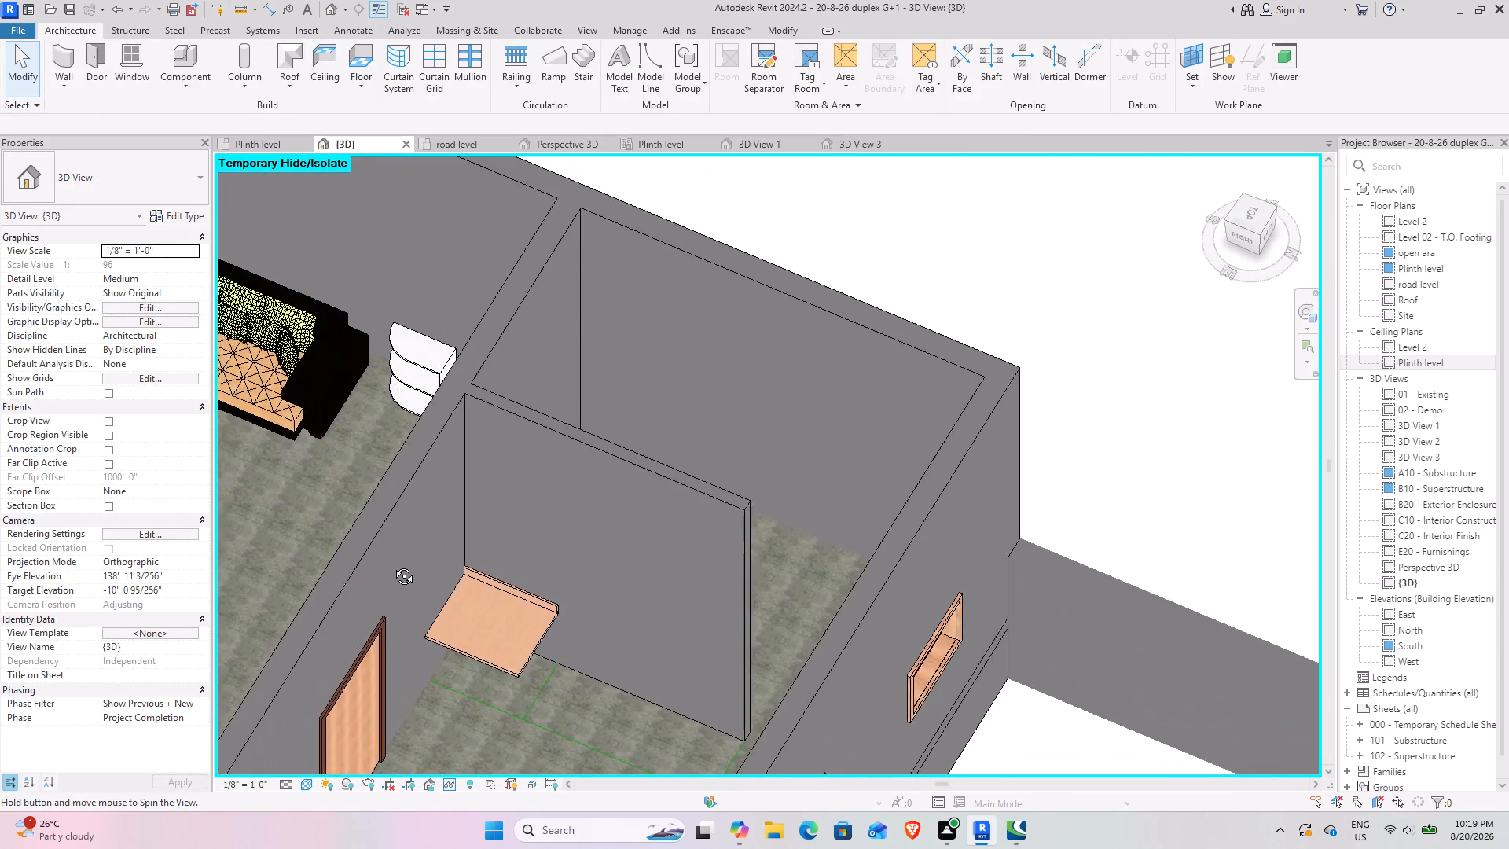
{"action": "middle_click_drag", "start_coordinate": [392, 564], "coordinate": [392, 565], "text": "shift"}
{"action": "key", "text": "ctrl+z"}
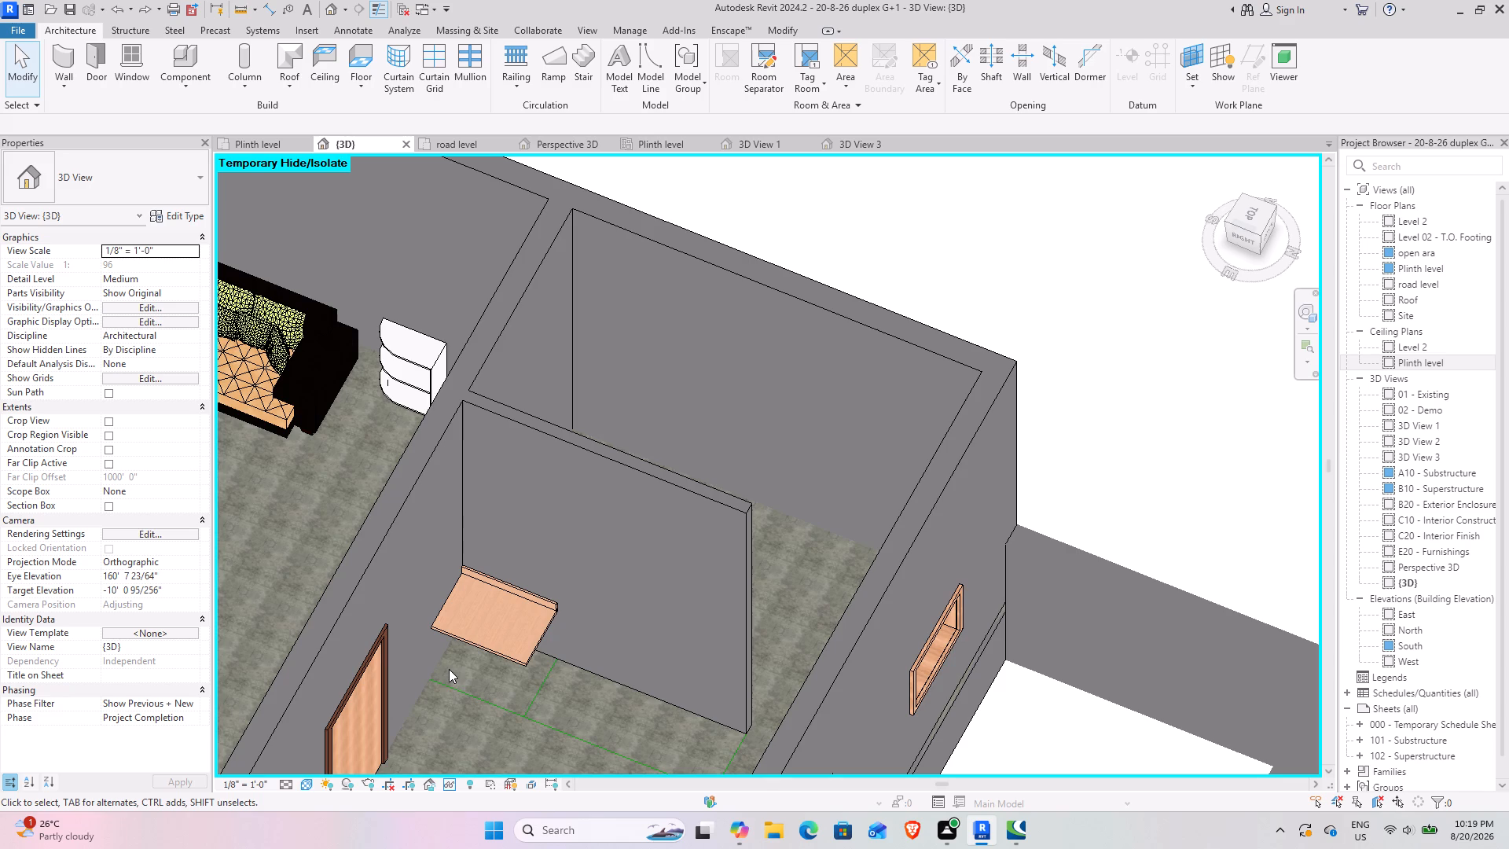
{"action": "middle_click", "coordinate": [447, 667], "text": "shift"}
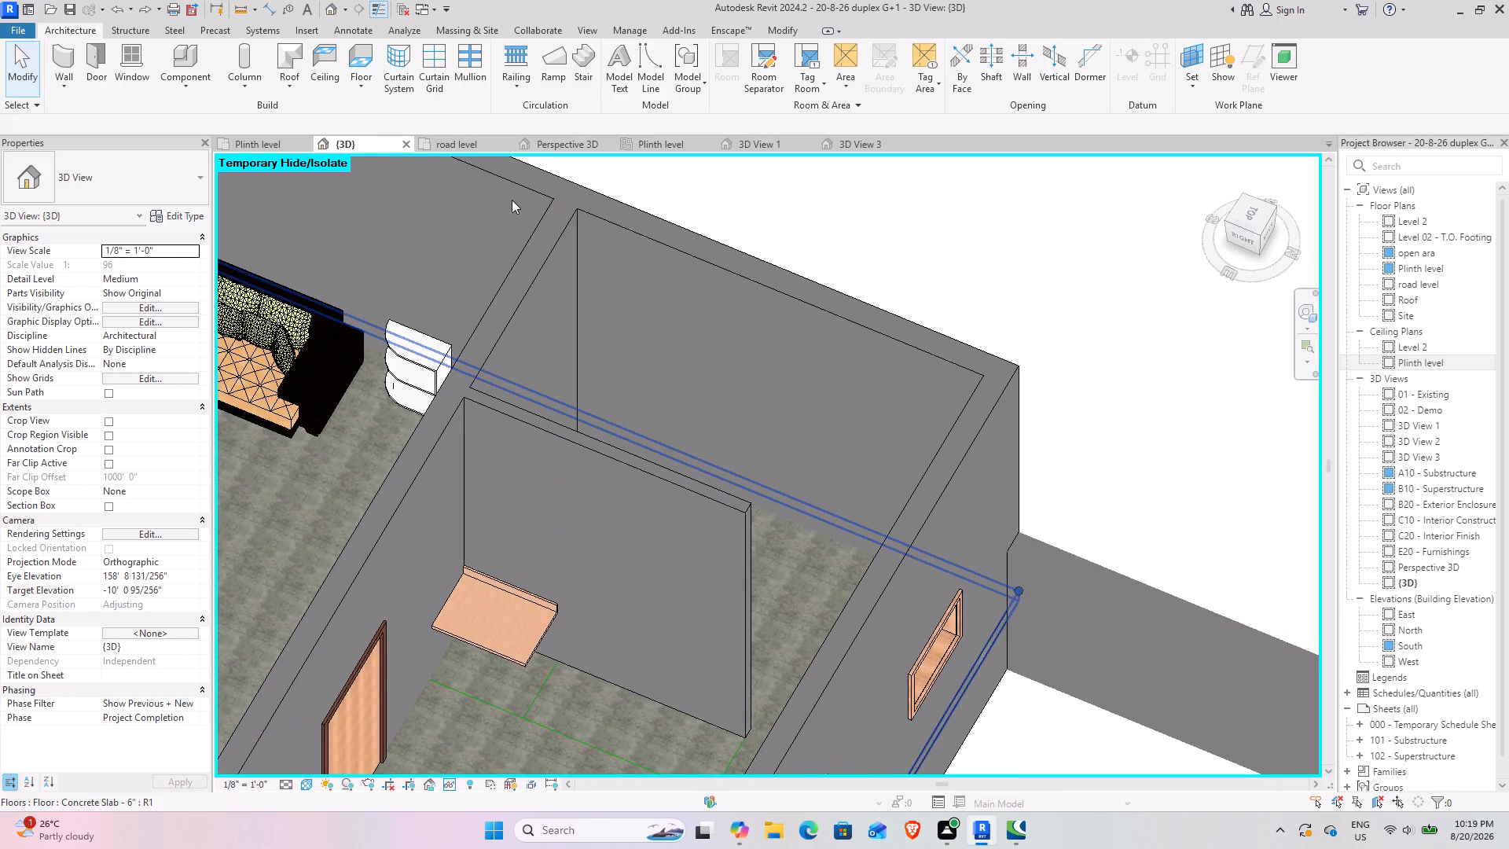
On the Plinth level plan, load the Vanity Cabinet-Double Door & 4 Drawer family from the Casework Base Cabinets folder for placement.
{"action": "left_click", "coordinate": [277, 145]}
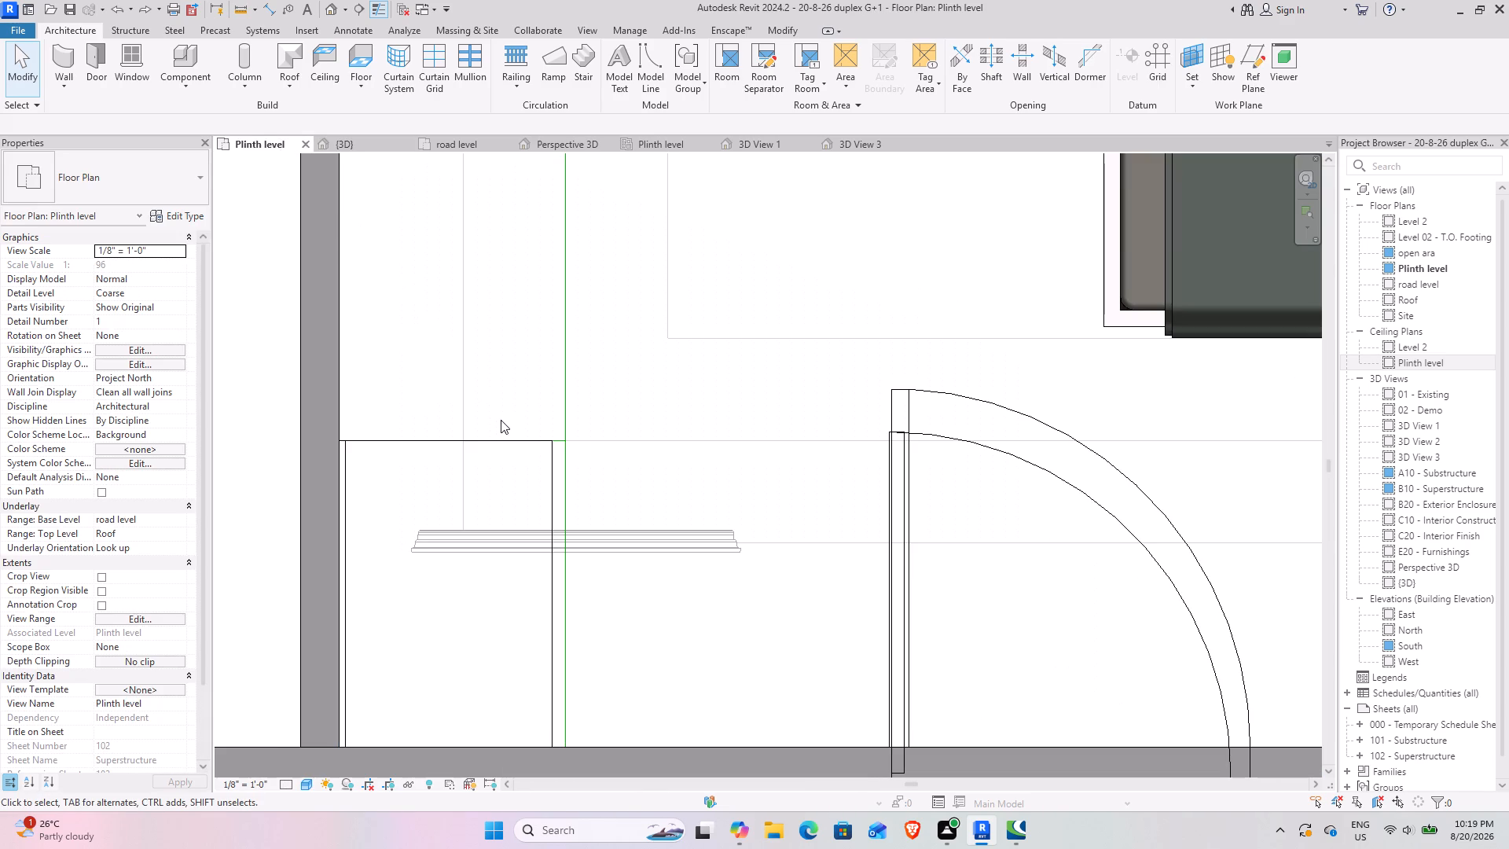
{"action": "scroll", "coordinate": [534, 317], "scroll_direction": "up", "scroll_amount": 1}
{"action": "middle_click_drag", "start_coordinate": [534, 317], "coordinate": [618, 532]}
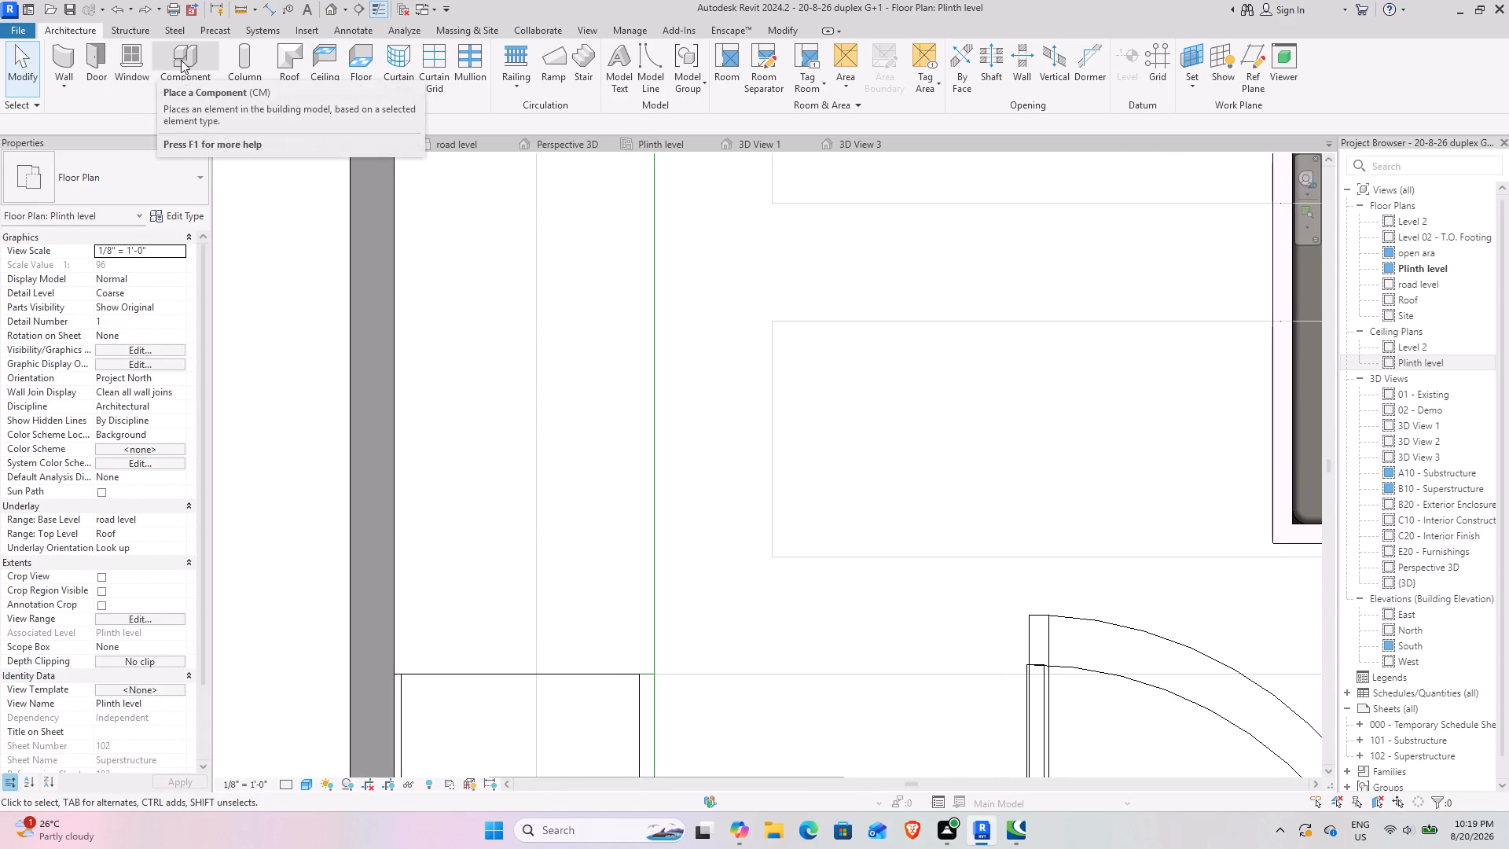
{"action": "left_click", "coordinate": [181, 60]}
{"action": "left_click", "coordinate": [677, 63]}
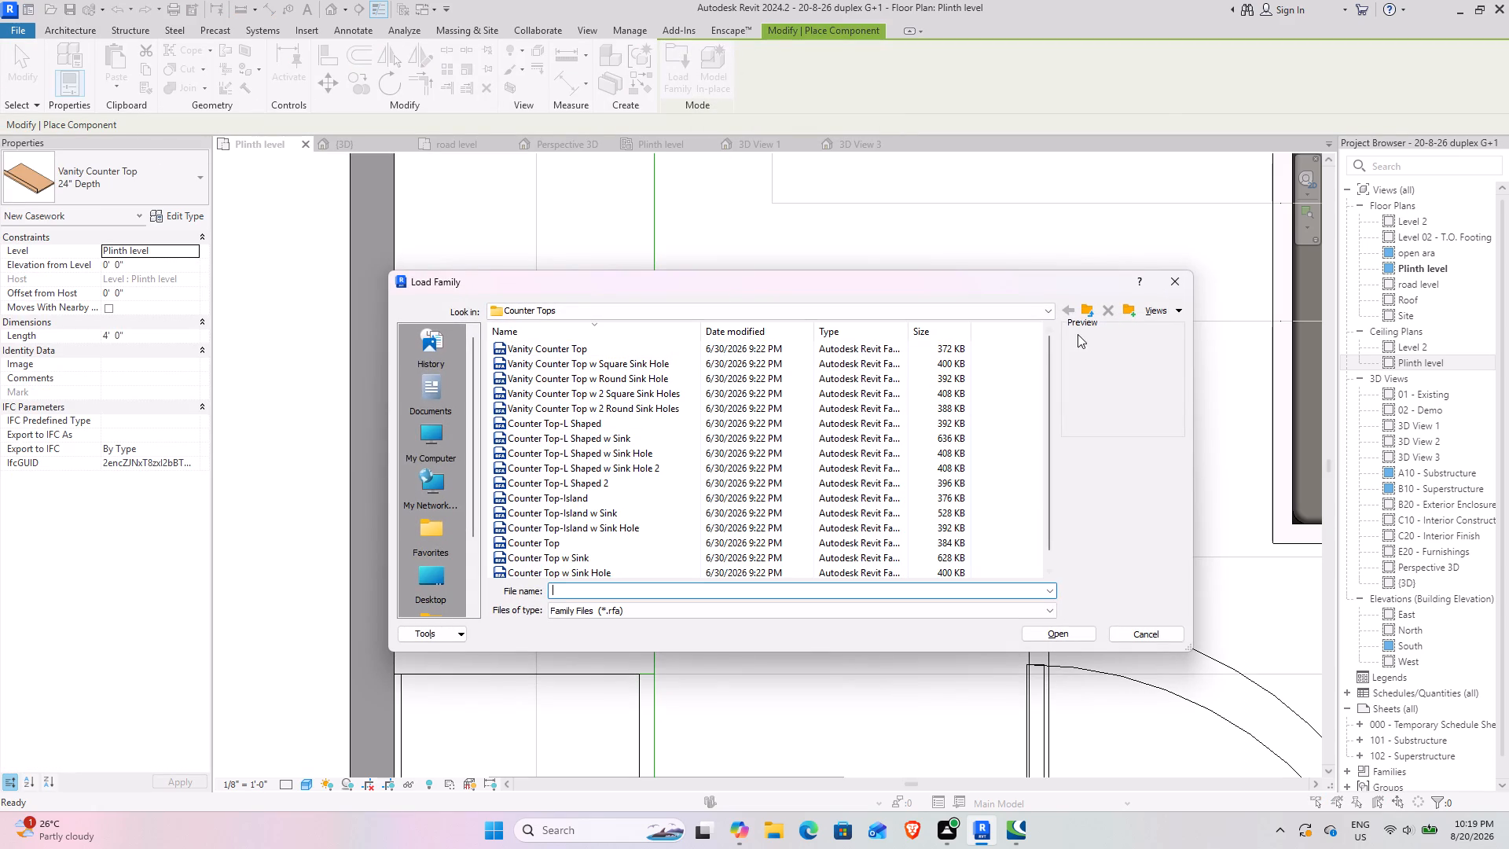
{"action": "left_click", "coordinate": [1085, 317]}
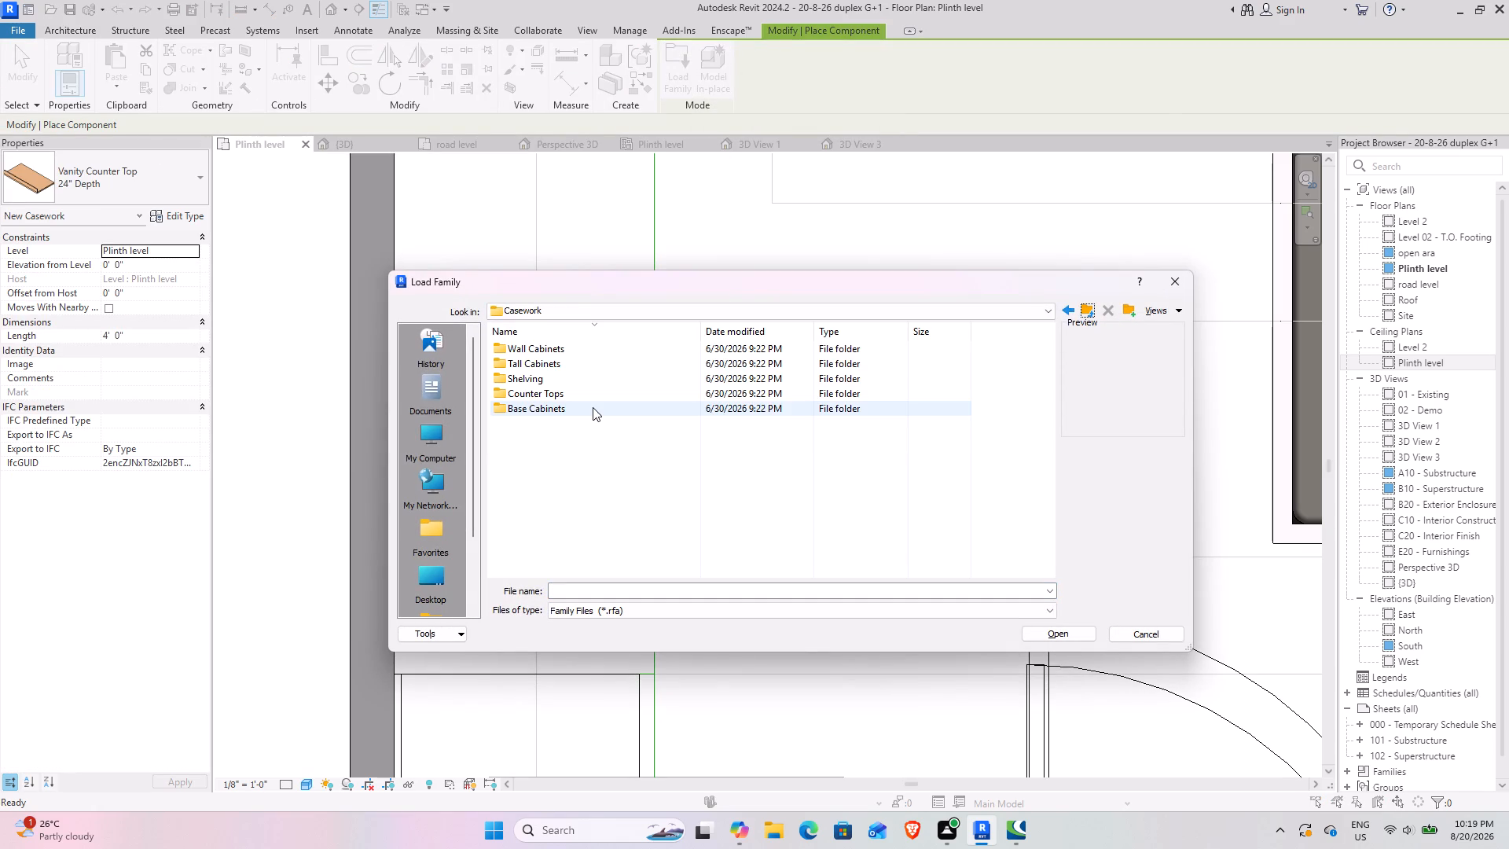
{"action": "double_click", "coordinate": [593, 407]}
{"action": "scroll", "coordinate": [593, 428], "scroll_direction": "up", "scroll_amount": 9, "text": "ctrl"}
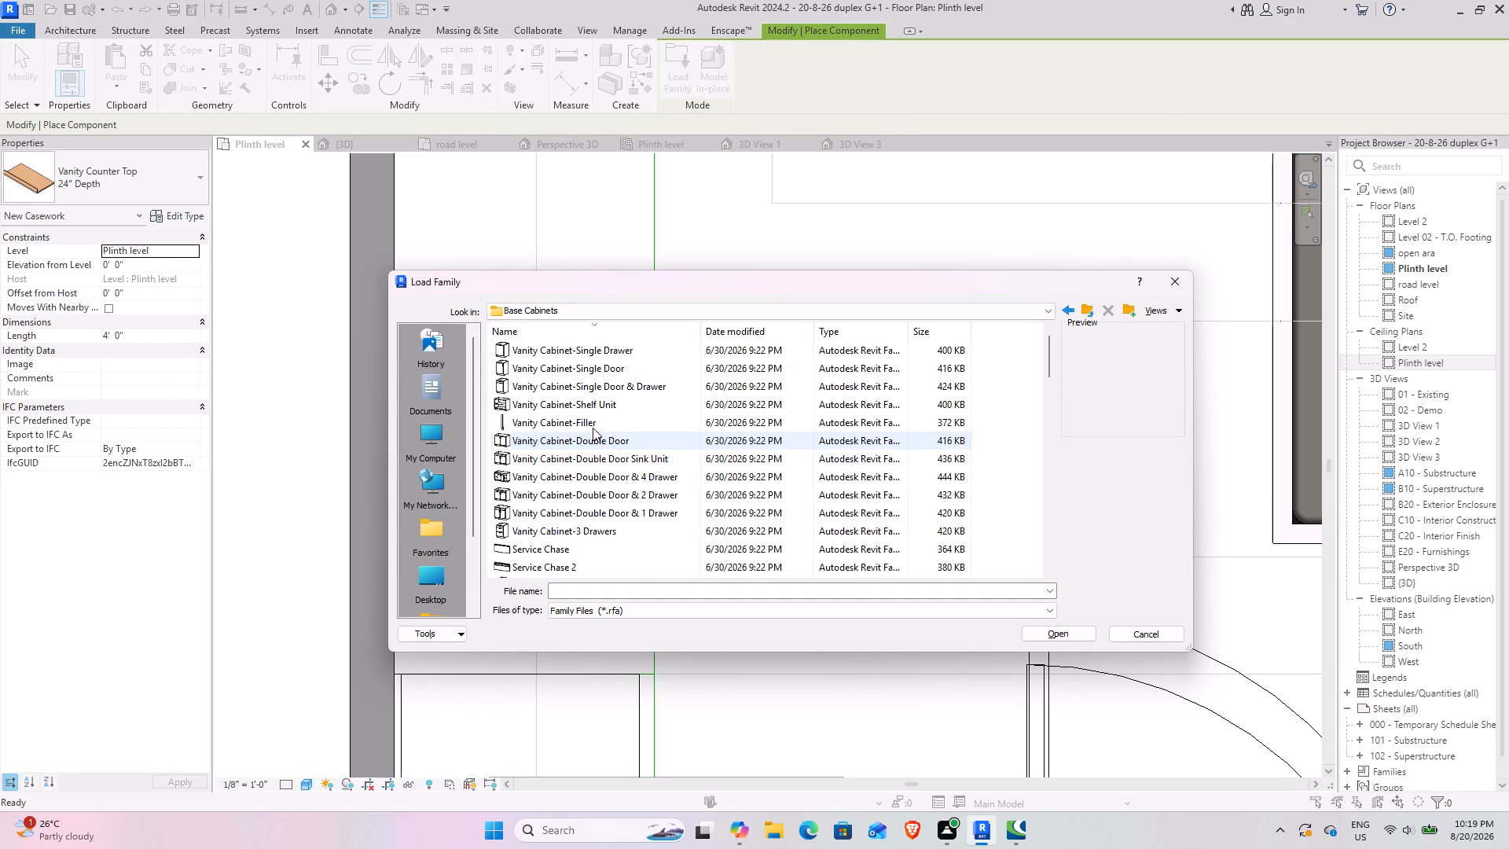
{"action": "scroll", "coordinate": [593, 428], "scroll_direction": "up", "scroll_amount": 4, "text": "ctrl"}
{"action": "scroll", "coordinate": [593, 428], "scroll_direction": "down", "scroll_amount": 3}
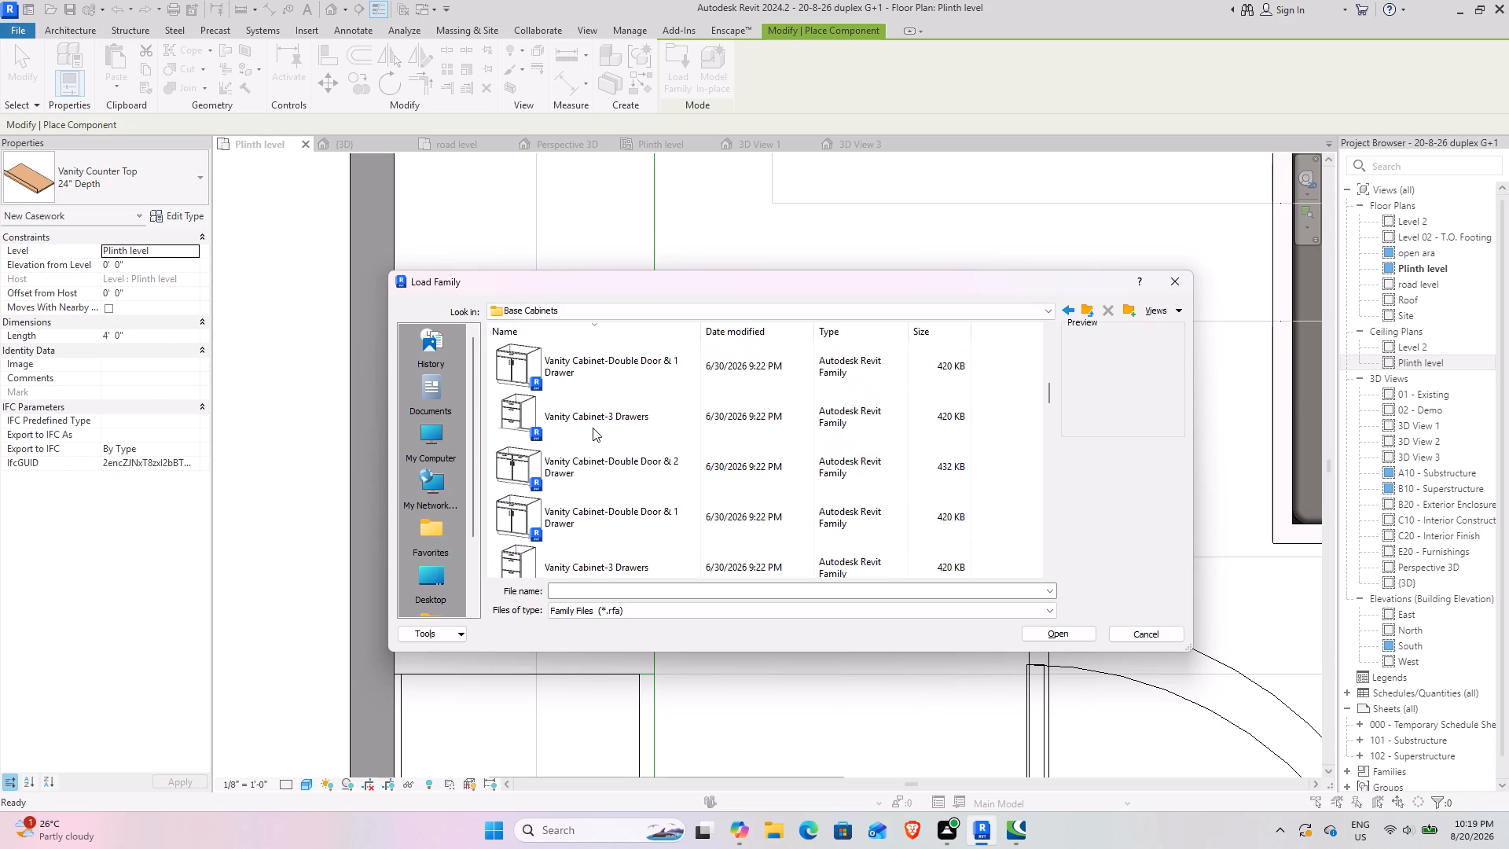
{"action": "scroll", "coordinate": [593, 428], "scroll_direction": "down", "scroll_amount": 2}
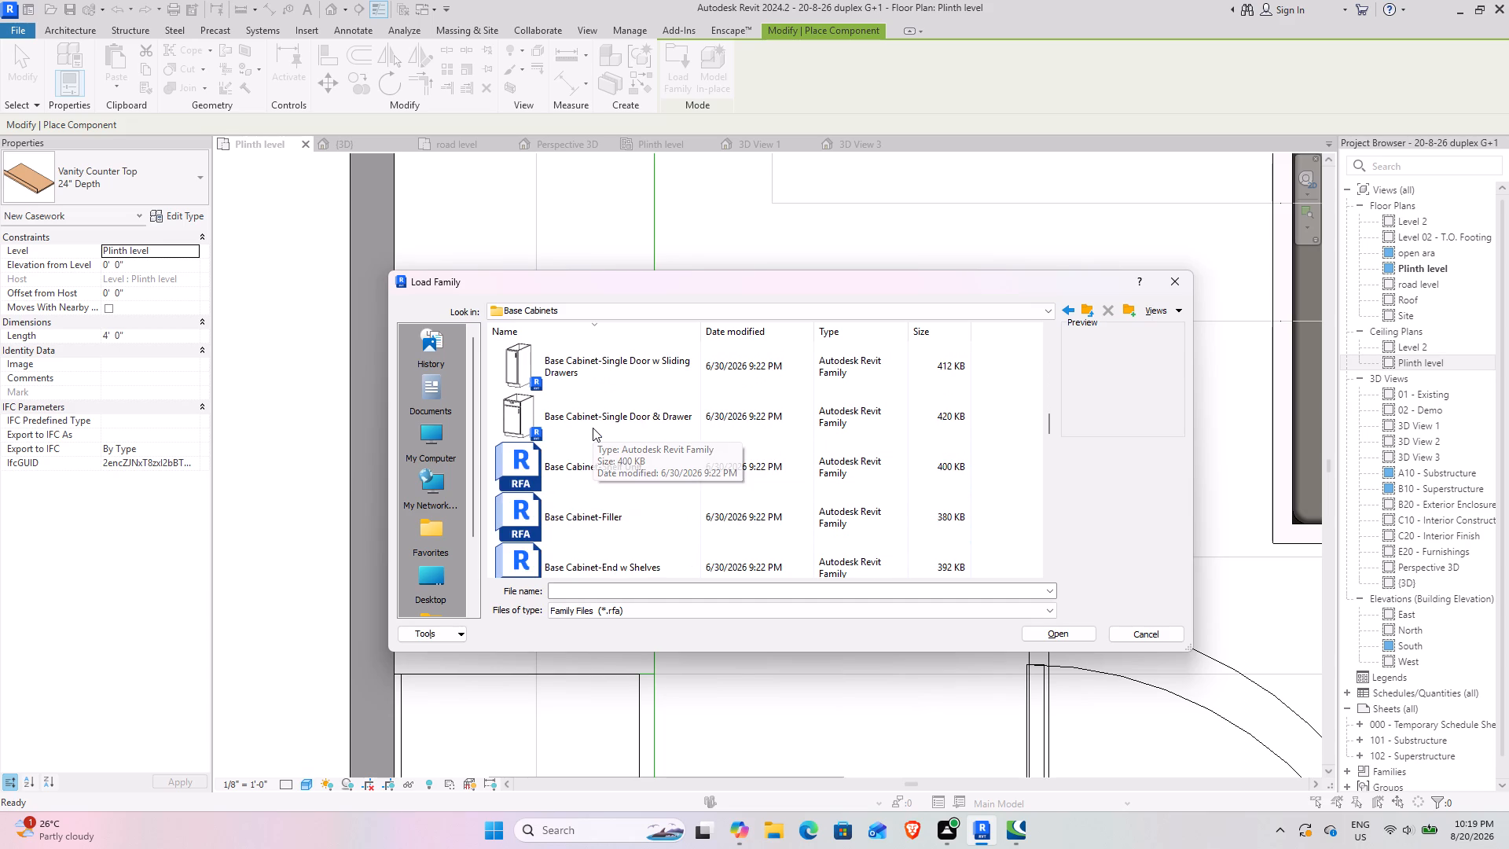
{"action": "scroll", "coordinate": [593, 428], "scroll_direction": "down", "scroll_amount": 2}
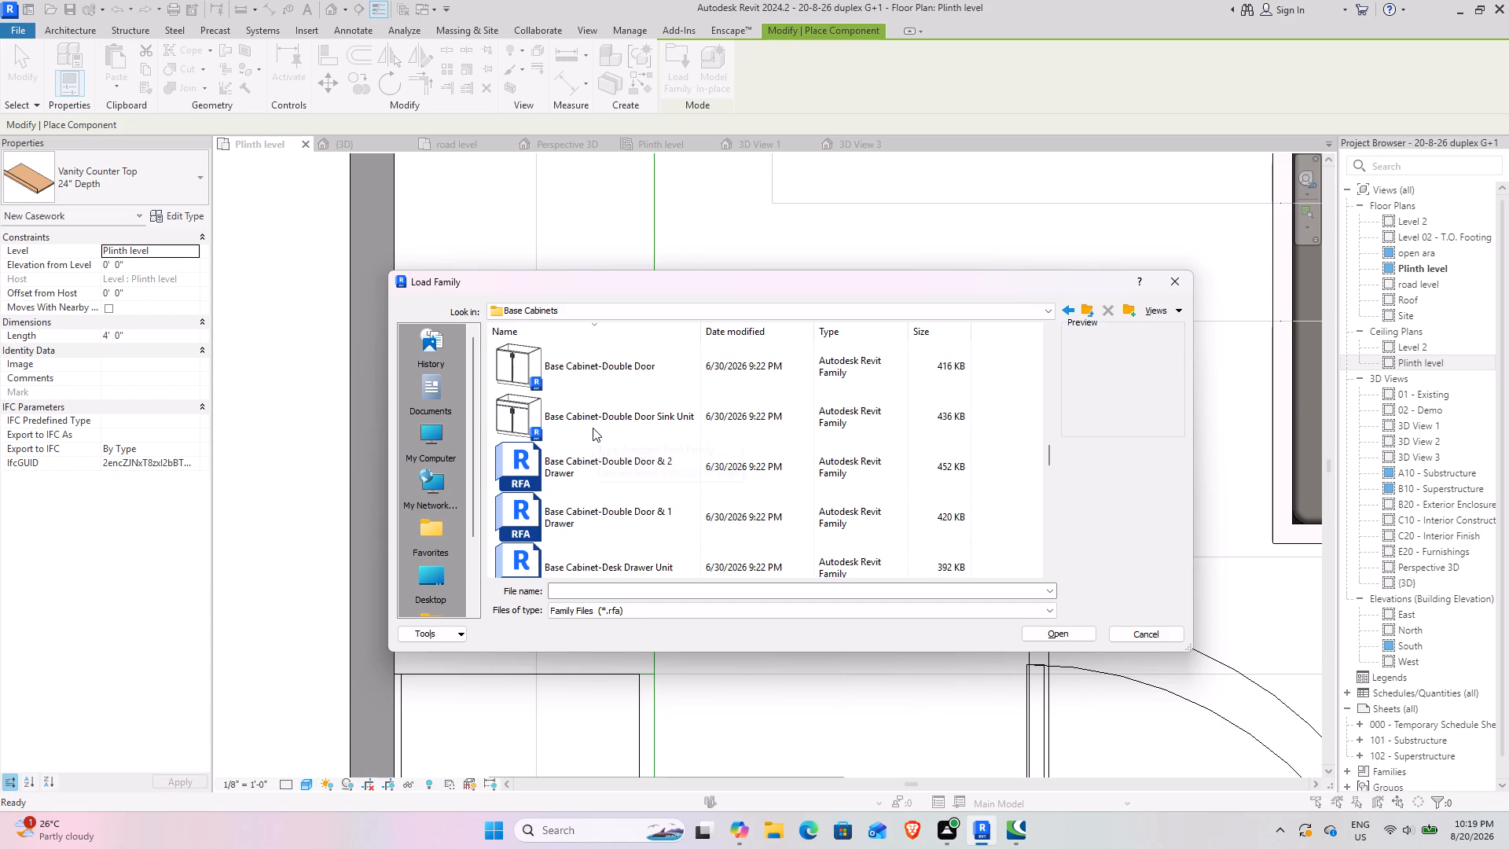
{"action": "scroll", "coordinate": [593, 428], "scroll_direction": "down", "scroll_amount": 2}
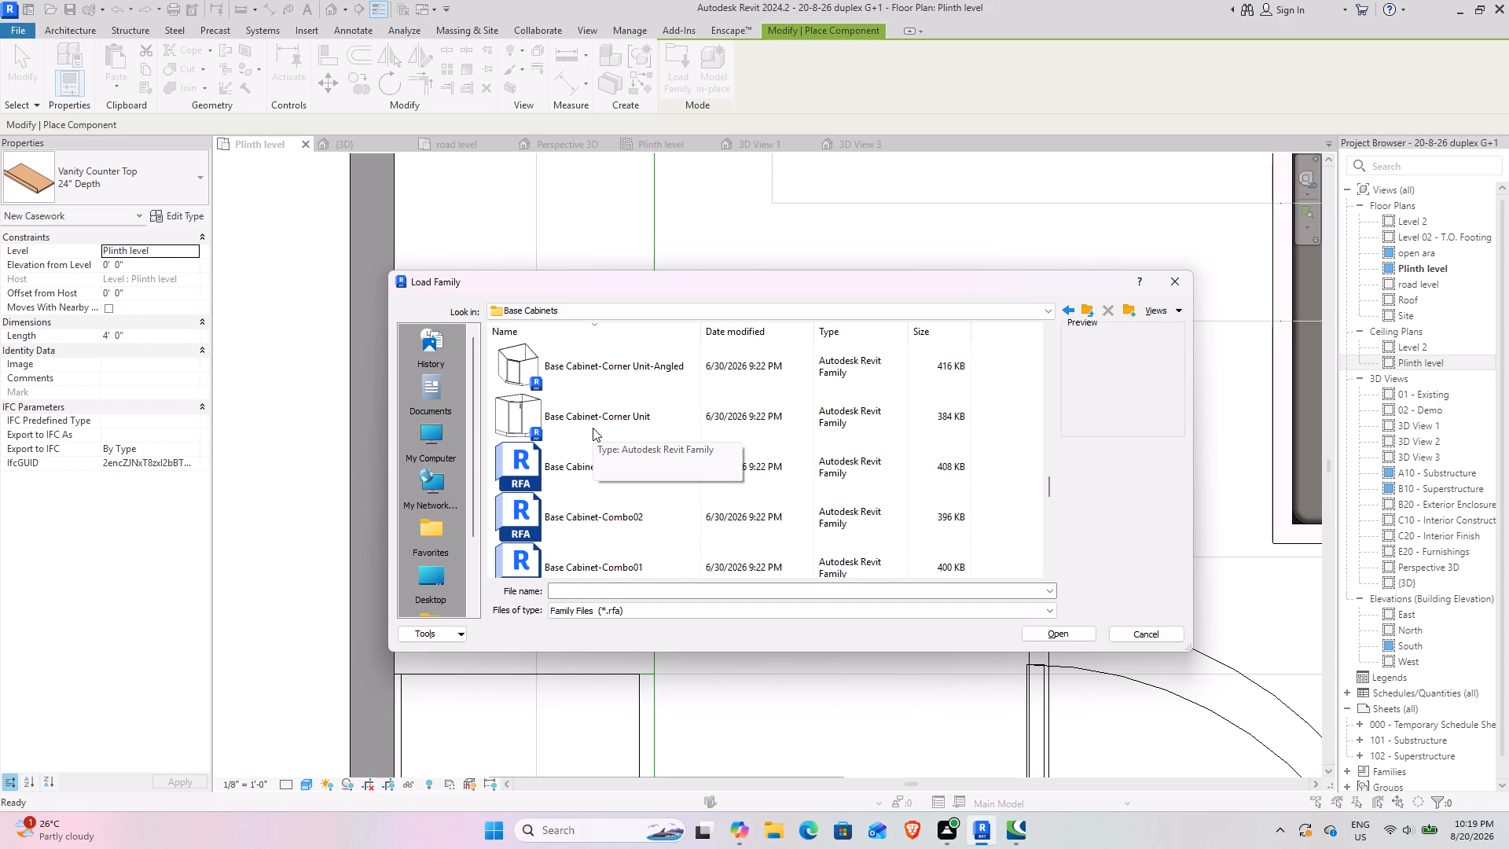
{"action": "scroll", "coordinate": [593, 428], "scroll_direction": "down", "scroll_amount": 2}
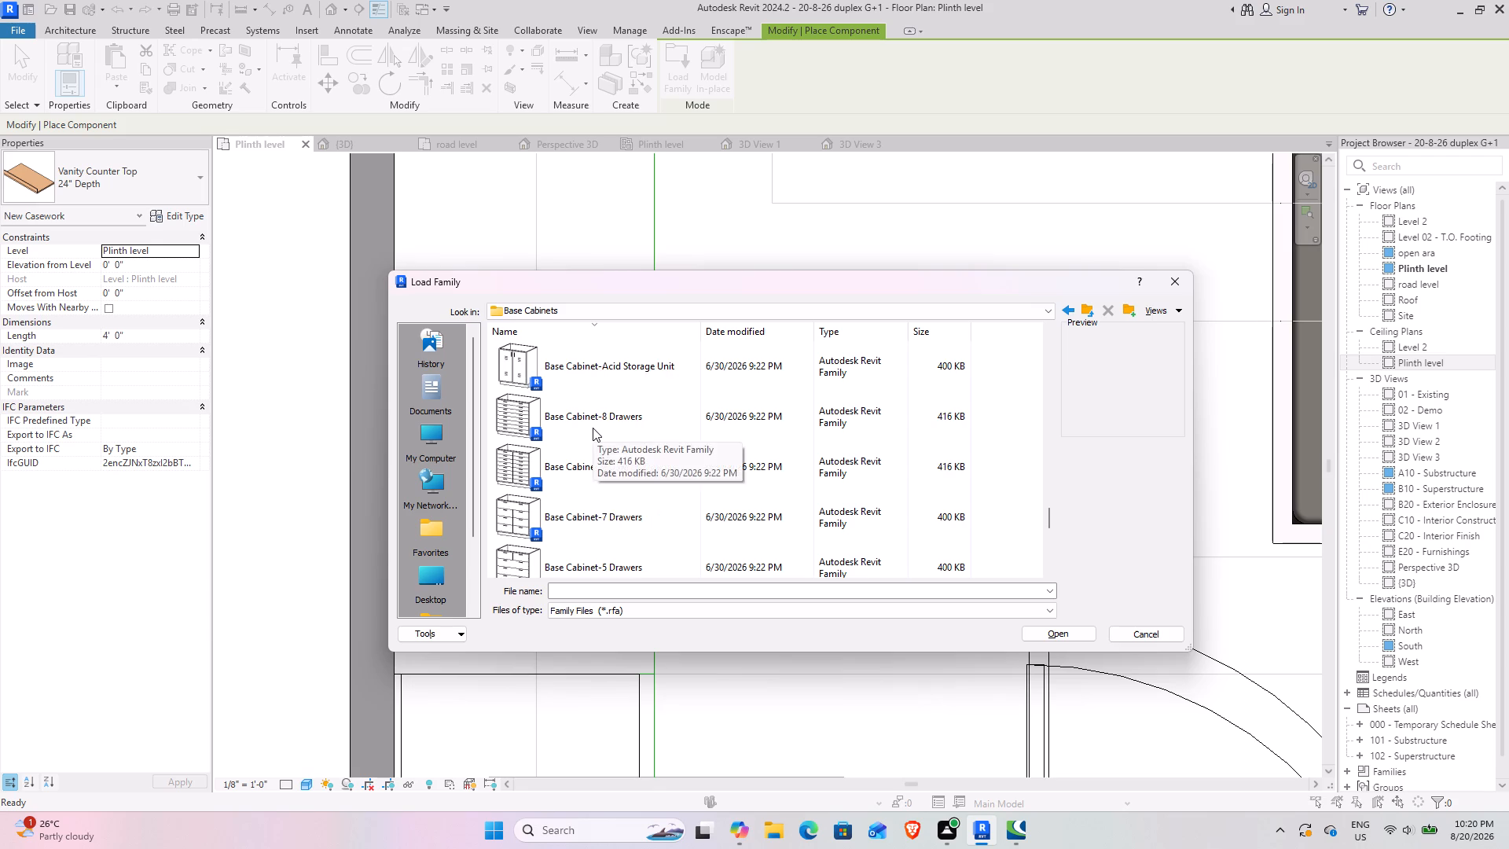
{"action": "scroll", "coordinate": [593, 428], "scroll_direction": "down", "scroll_amount": 4}
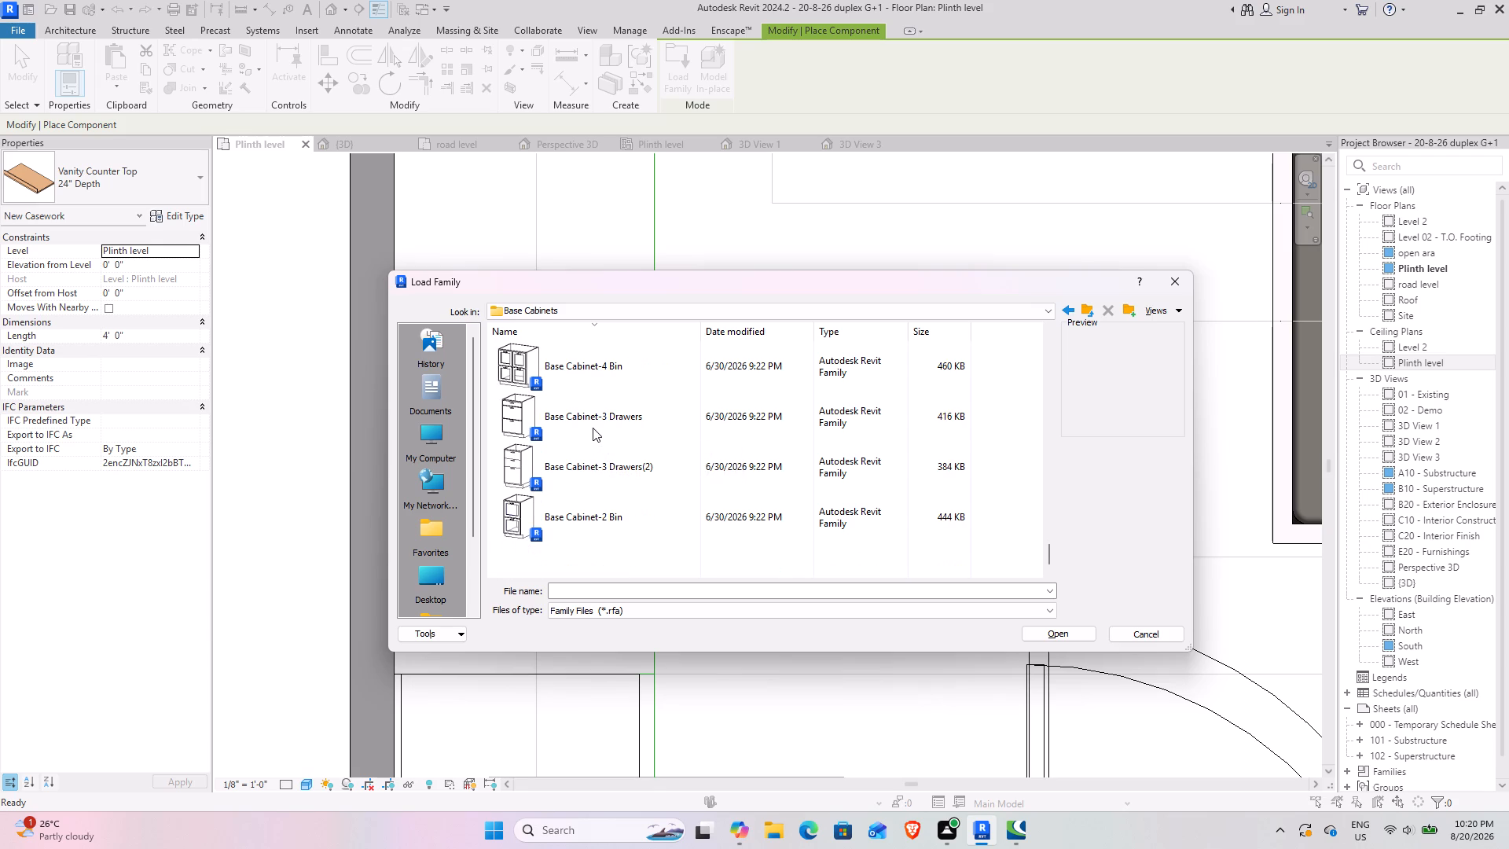
{"action": "scroll", "coordinate": [591, 434], "scroll_direction": "up", "scroll_amount": 11}
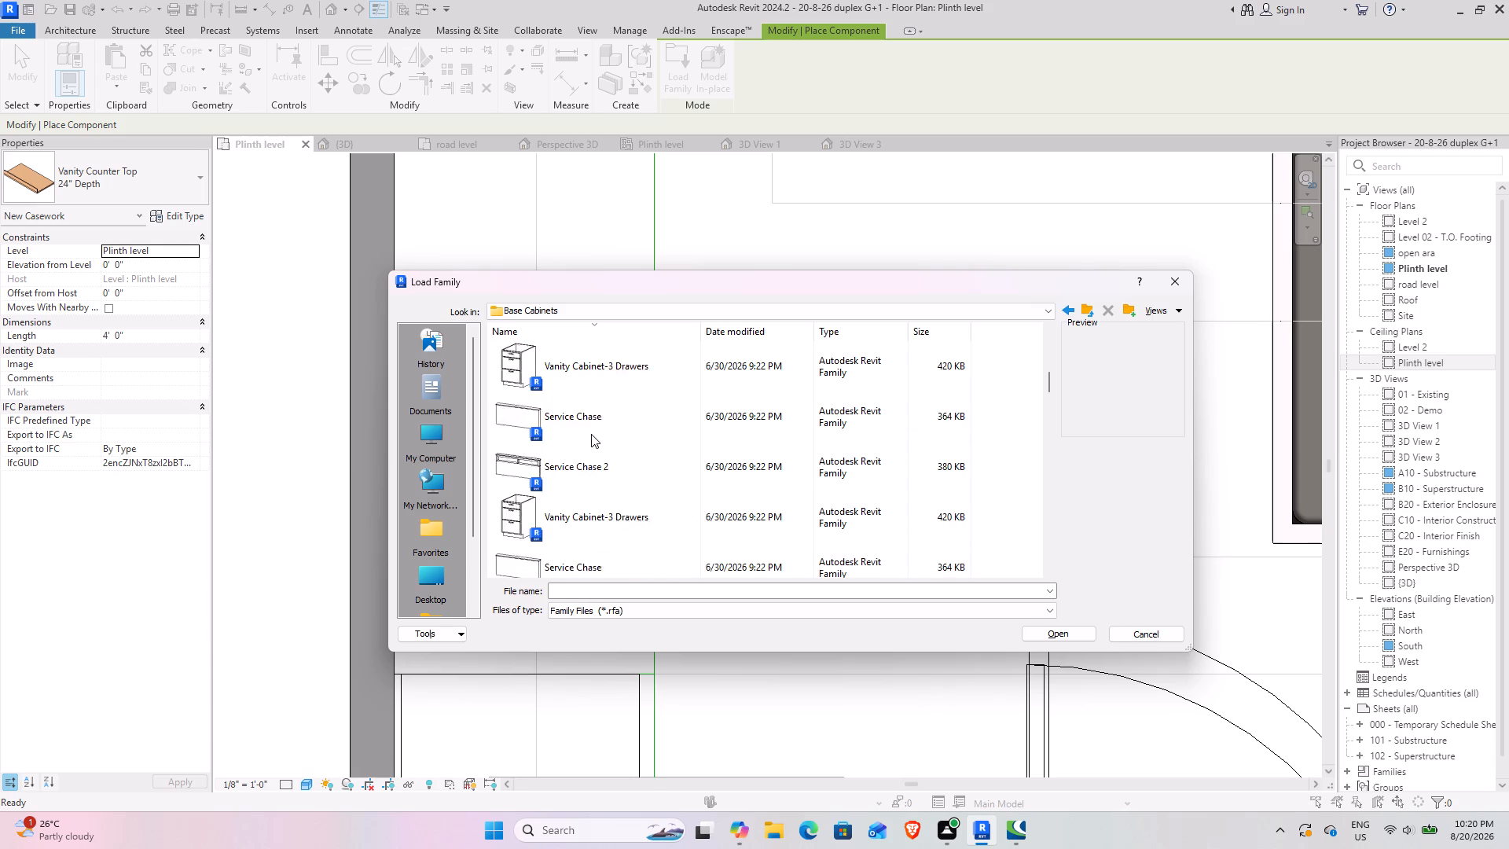
{"action": "scroll", "coordinate": [591, 434], "scroll_direction": "up", "scroll_amount": 1}
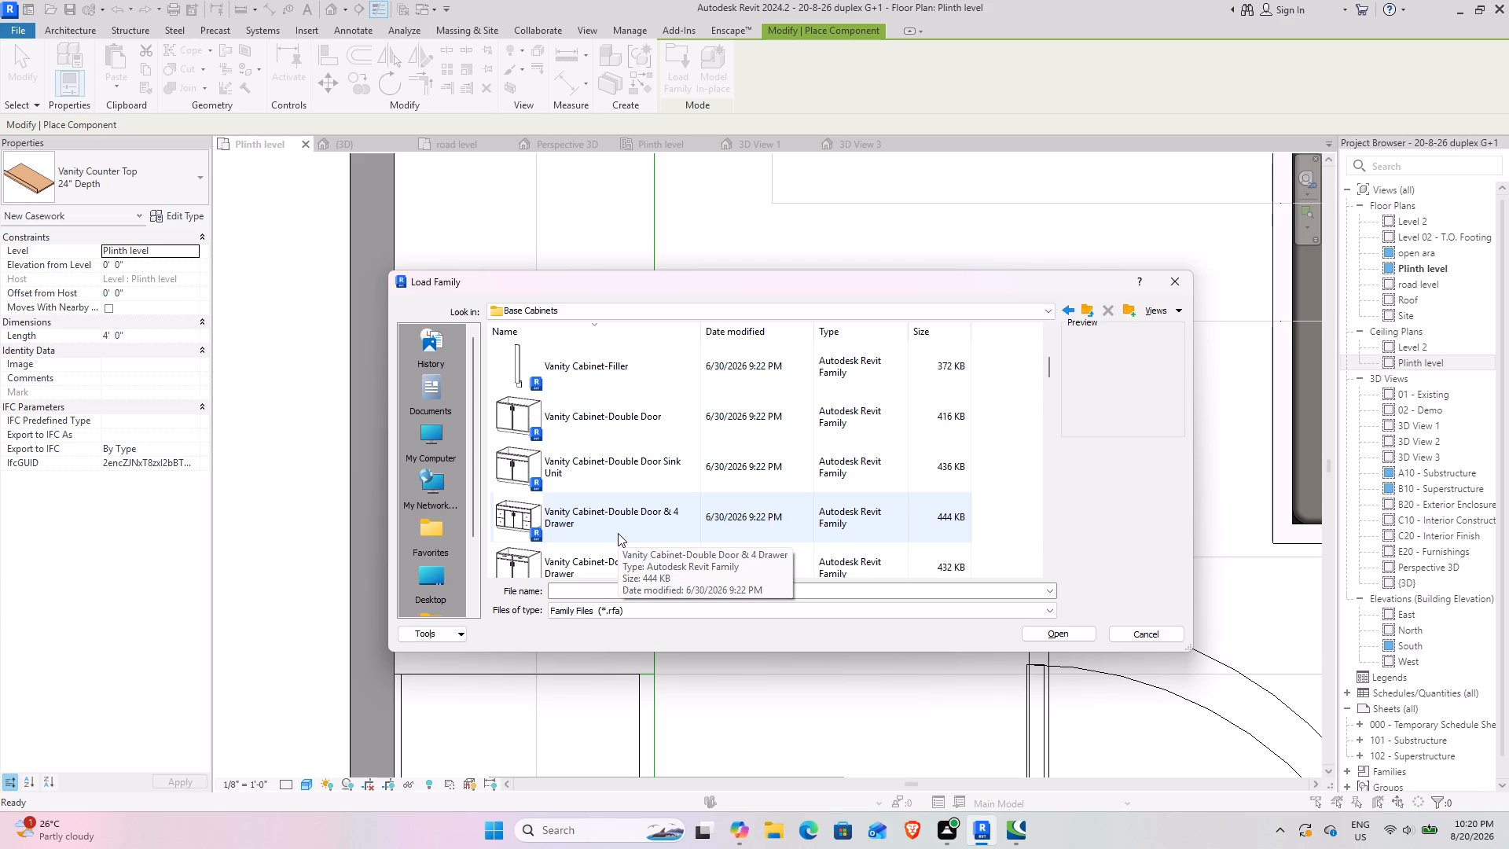
{"action": "left_click", "coordinate": [618, 533]}
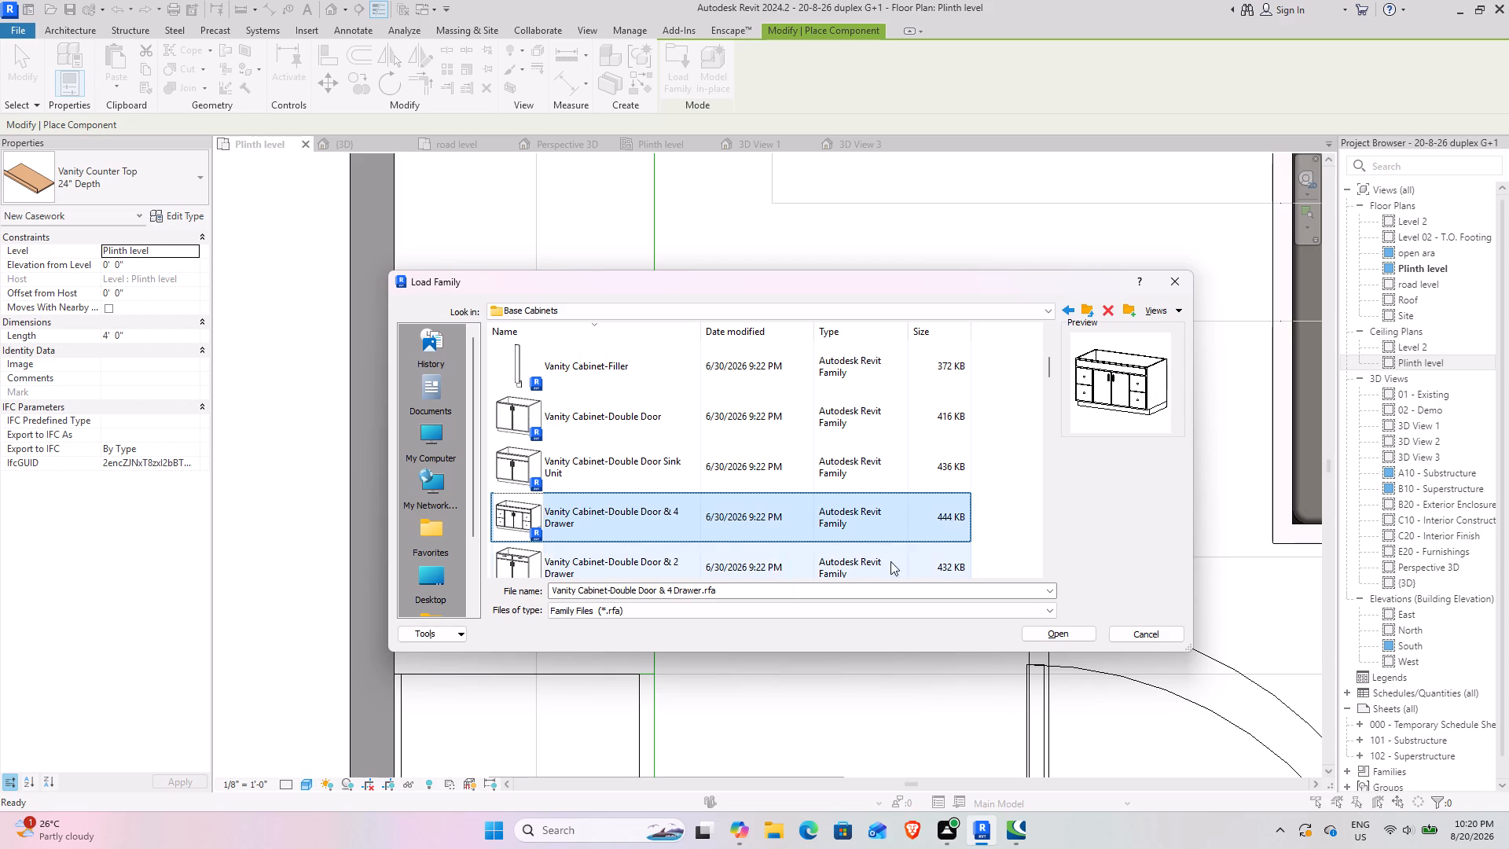
{"action": "left_click", "coordinate": [1051, 629]}
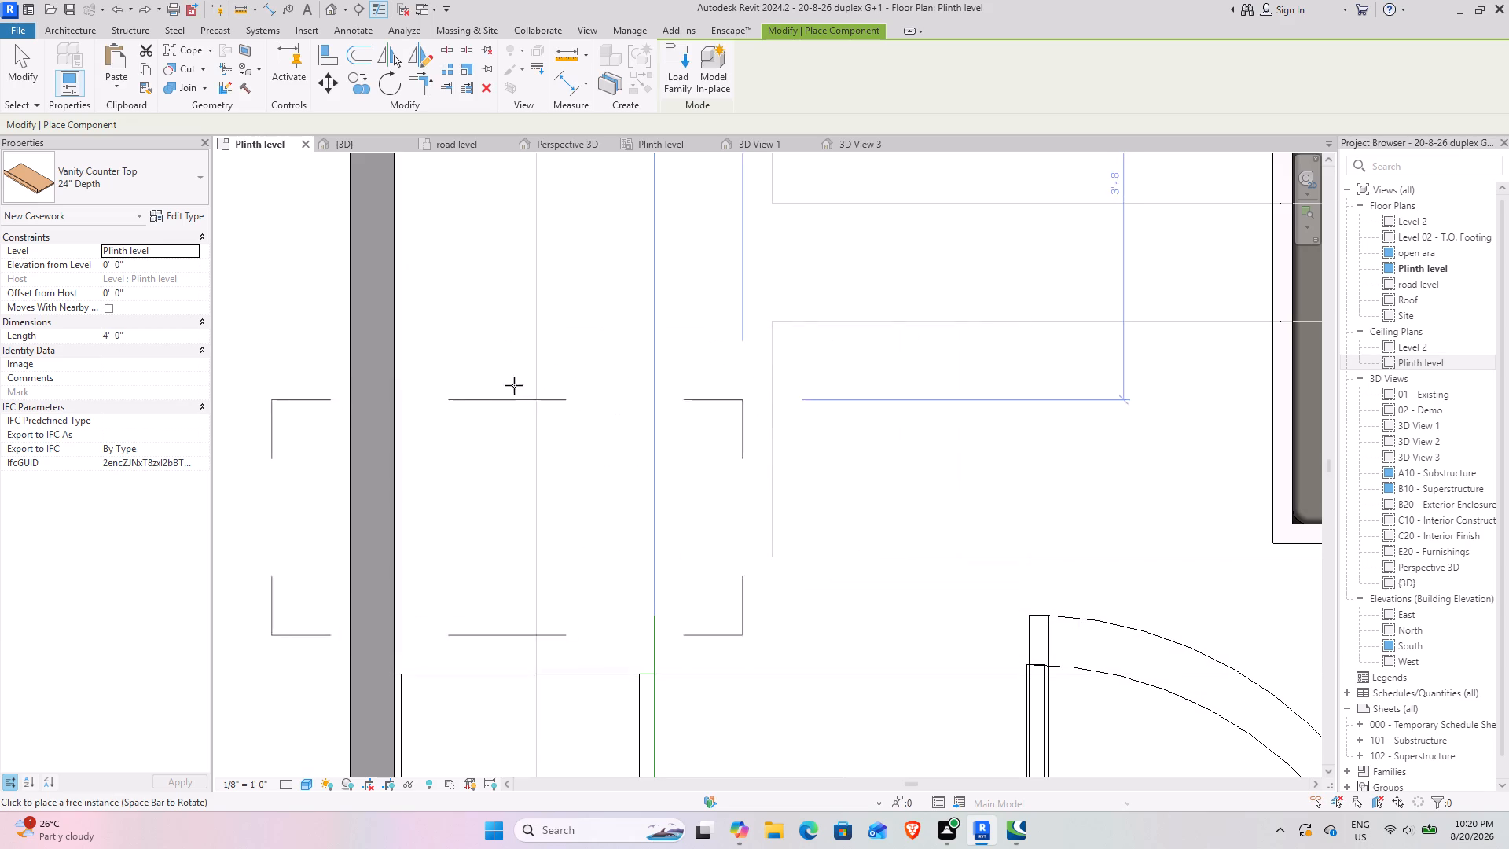
Place the 48" vanity cabinet rotated lengthwise along the partition wall, next to the vanity counter top's free end.
{"action": "key", "text": "space"}
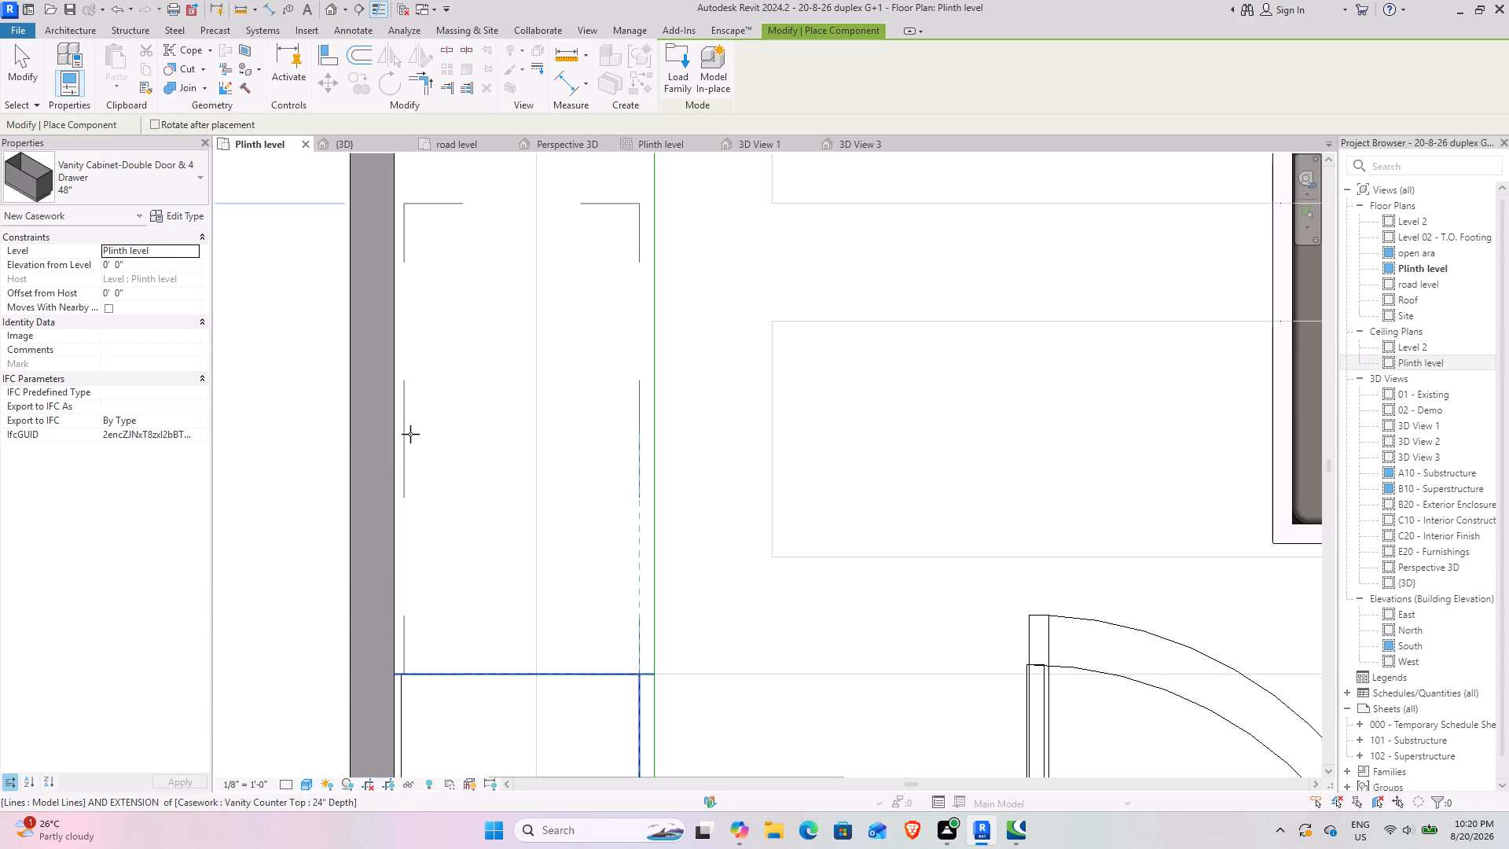
{"action": "left_click", "coordinate": [411, 434]}
{"action": "middle_click_drag", "start_coordinate": [433, 396], "coordinate": [417, 685]}
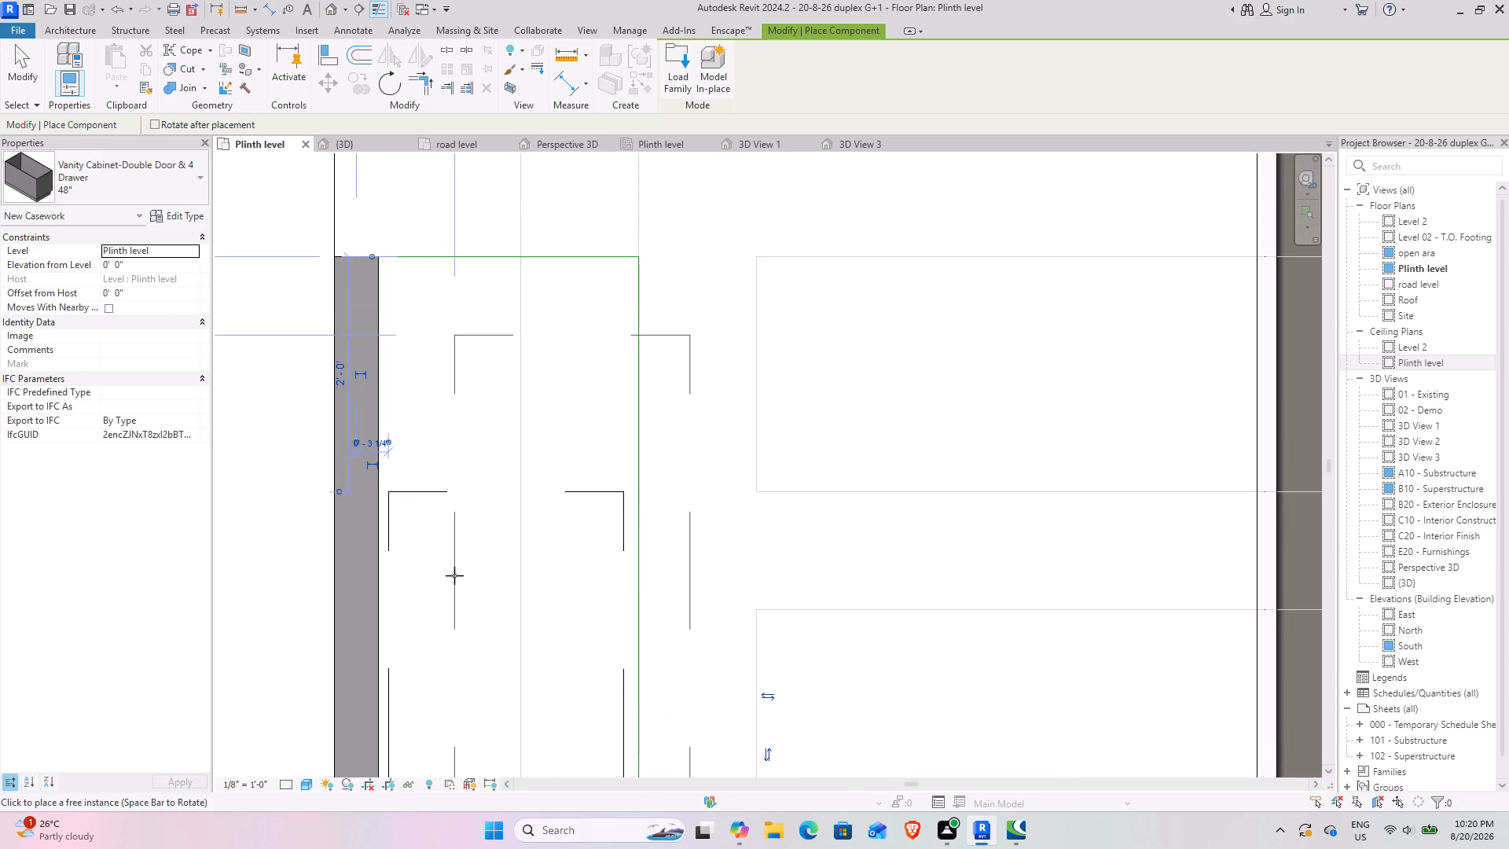
{"action": "key", "text": "Escape"}
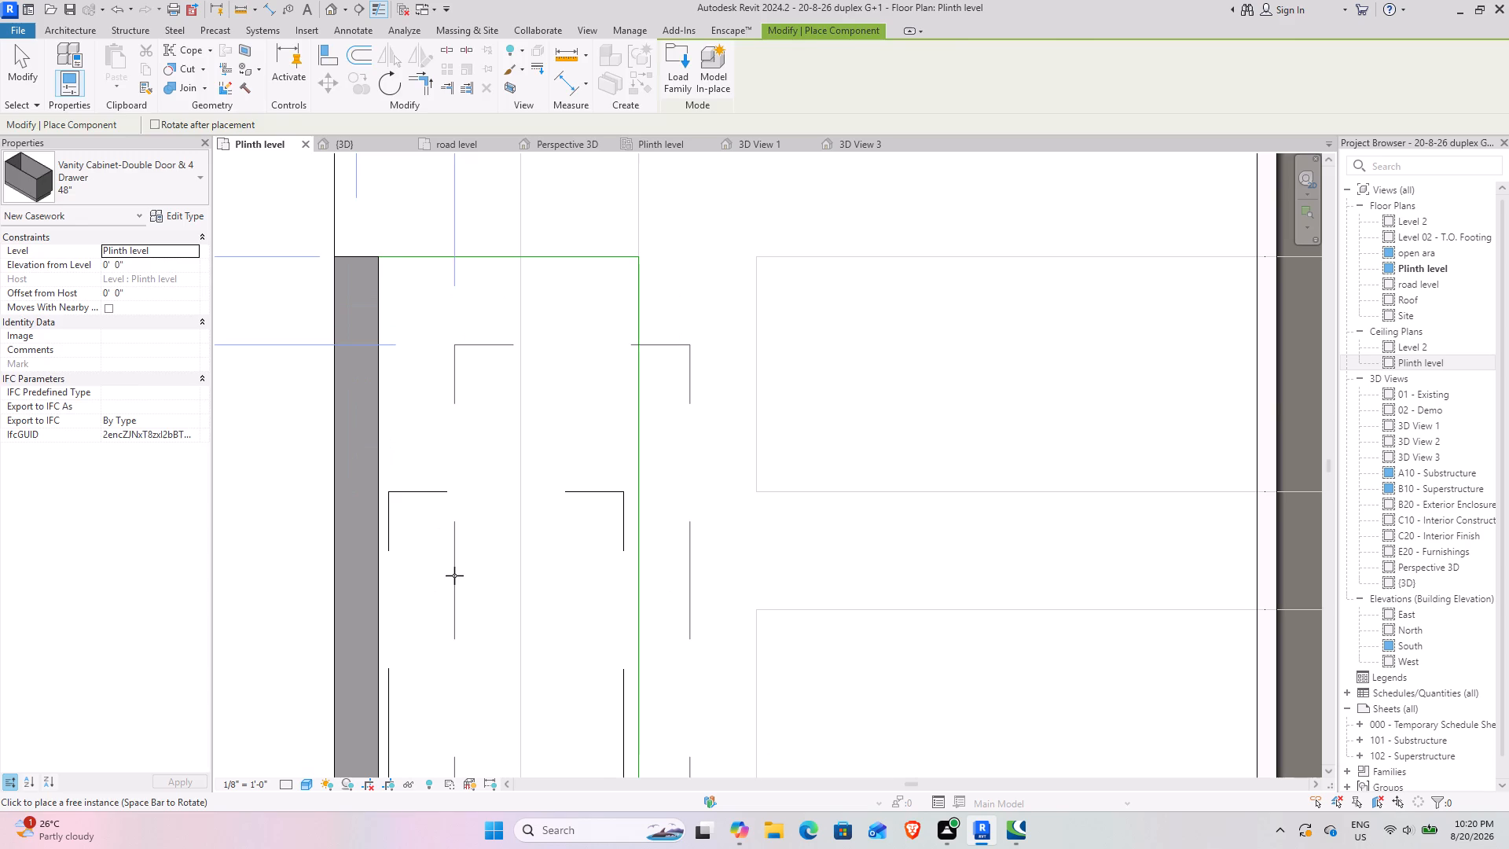
{"action": "key", "text": "Escape"}
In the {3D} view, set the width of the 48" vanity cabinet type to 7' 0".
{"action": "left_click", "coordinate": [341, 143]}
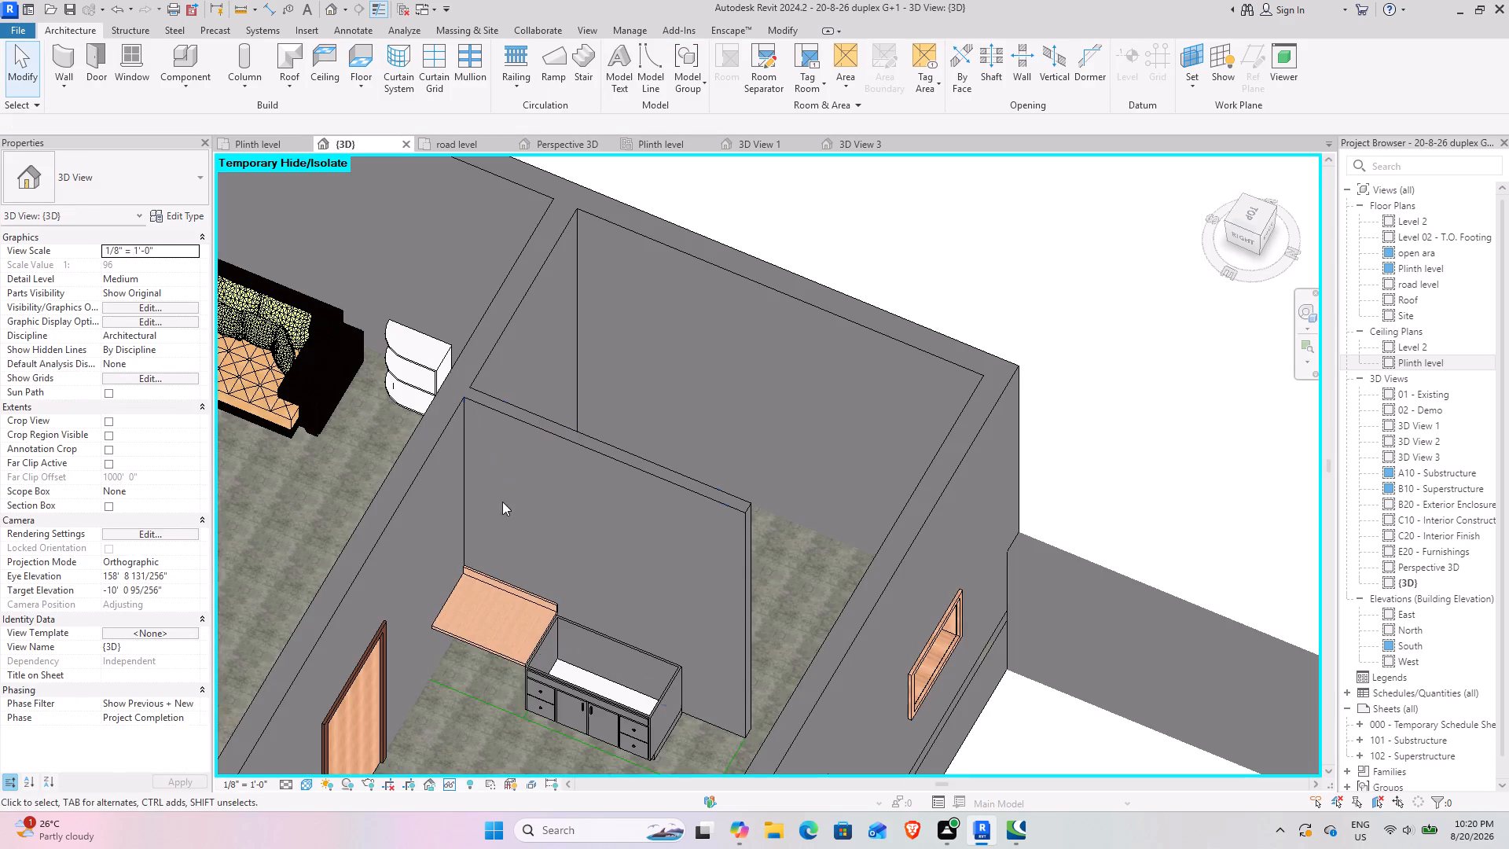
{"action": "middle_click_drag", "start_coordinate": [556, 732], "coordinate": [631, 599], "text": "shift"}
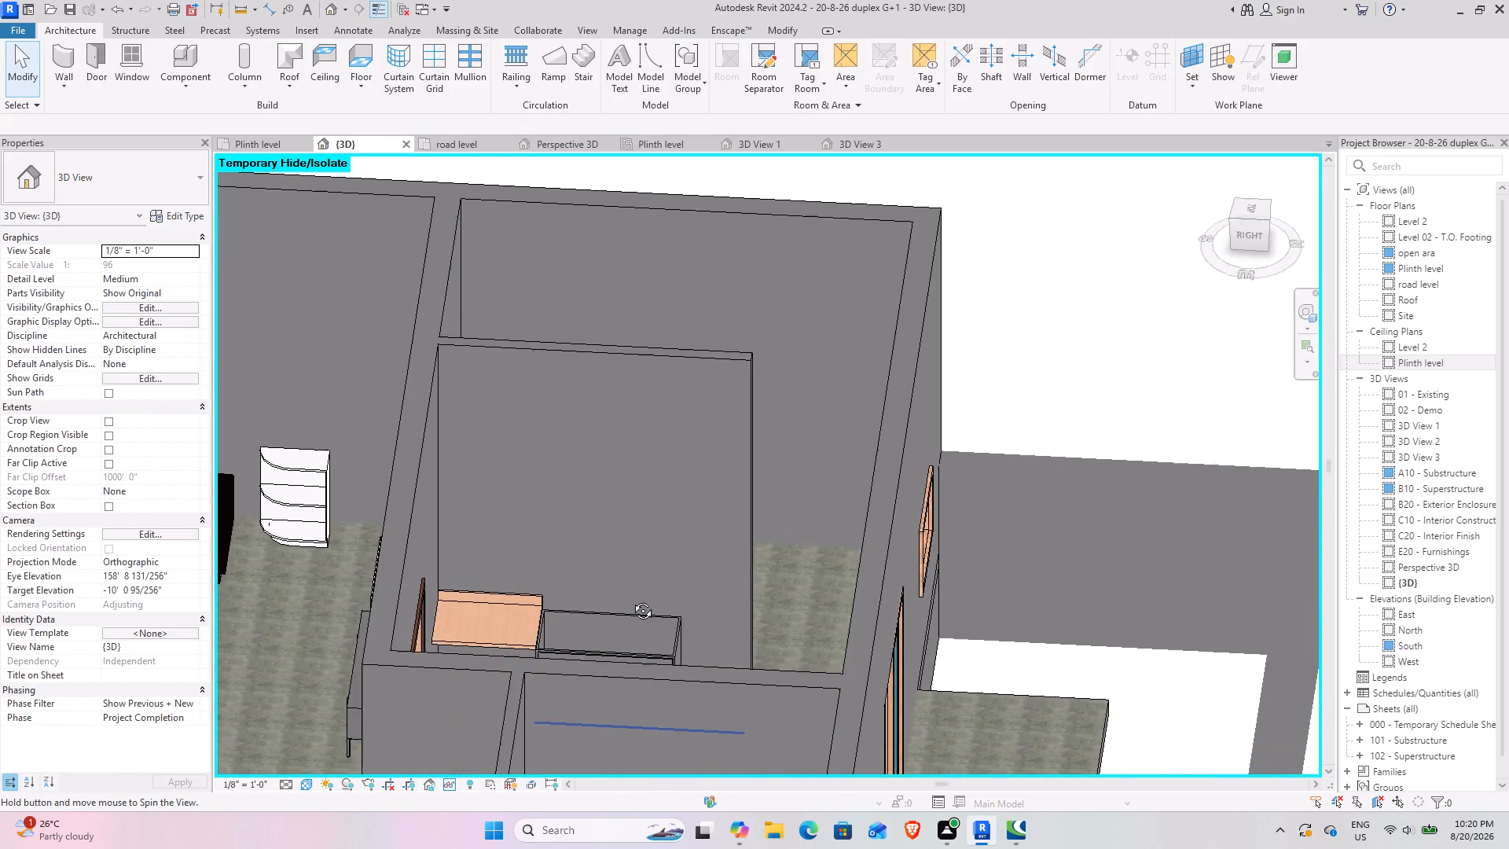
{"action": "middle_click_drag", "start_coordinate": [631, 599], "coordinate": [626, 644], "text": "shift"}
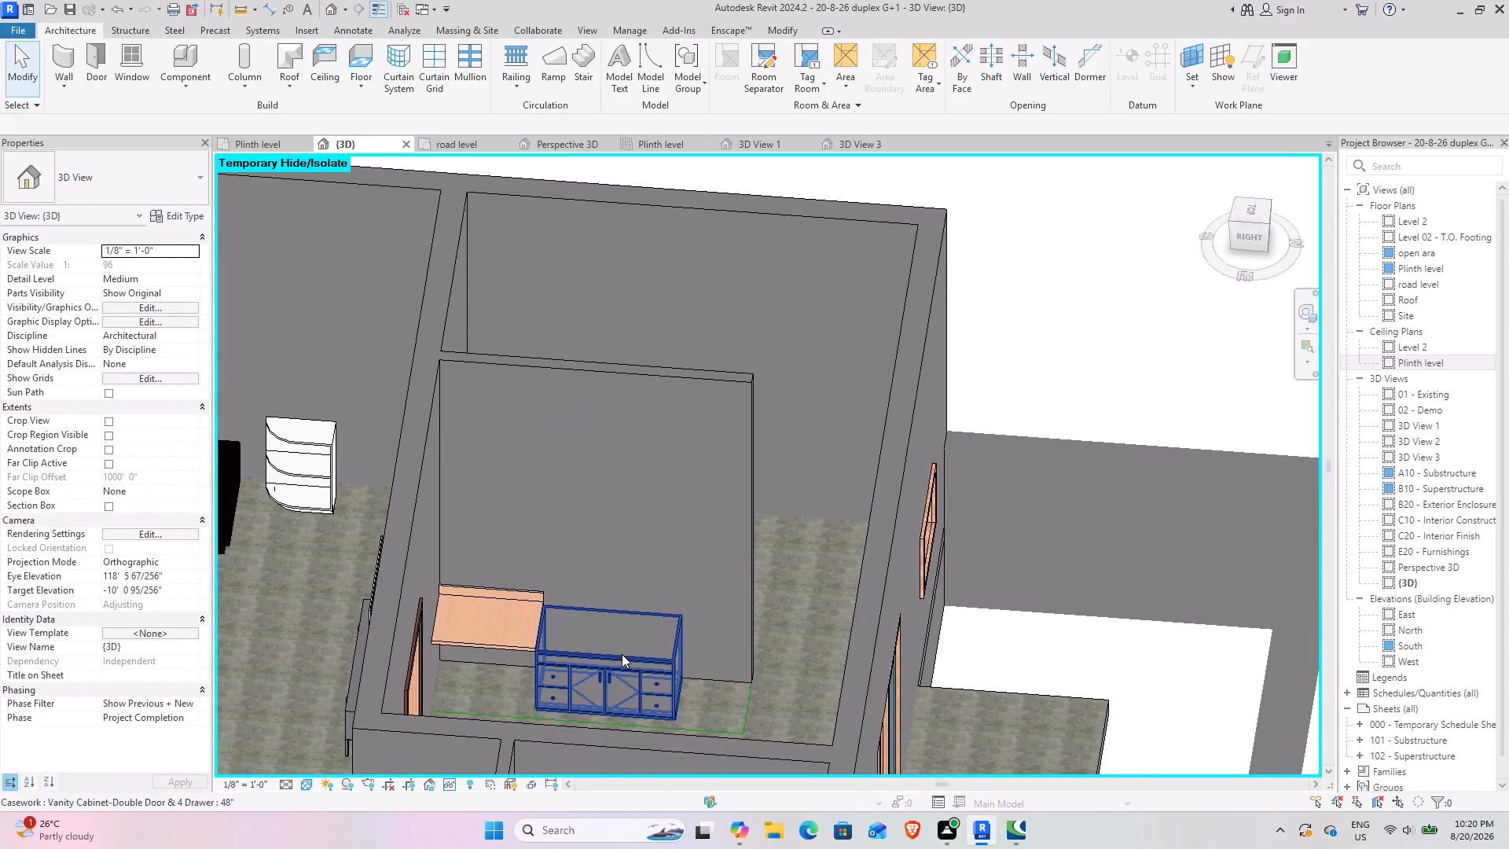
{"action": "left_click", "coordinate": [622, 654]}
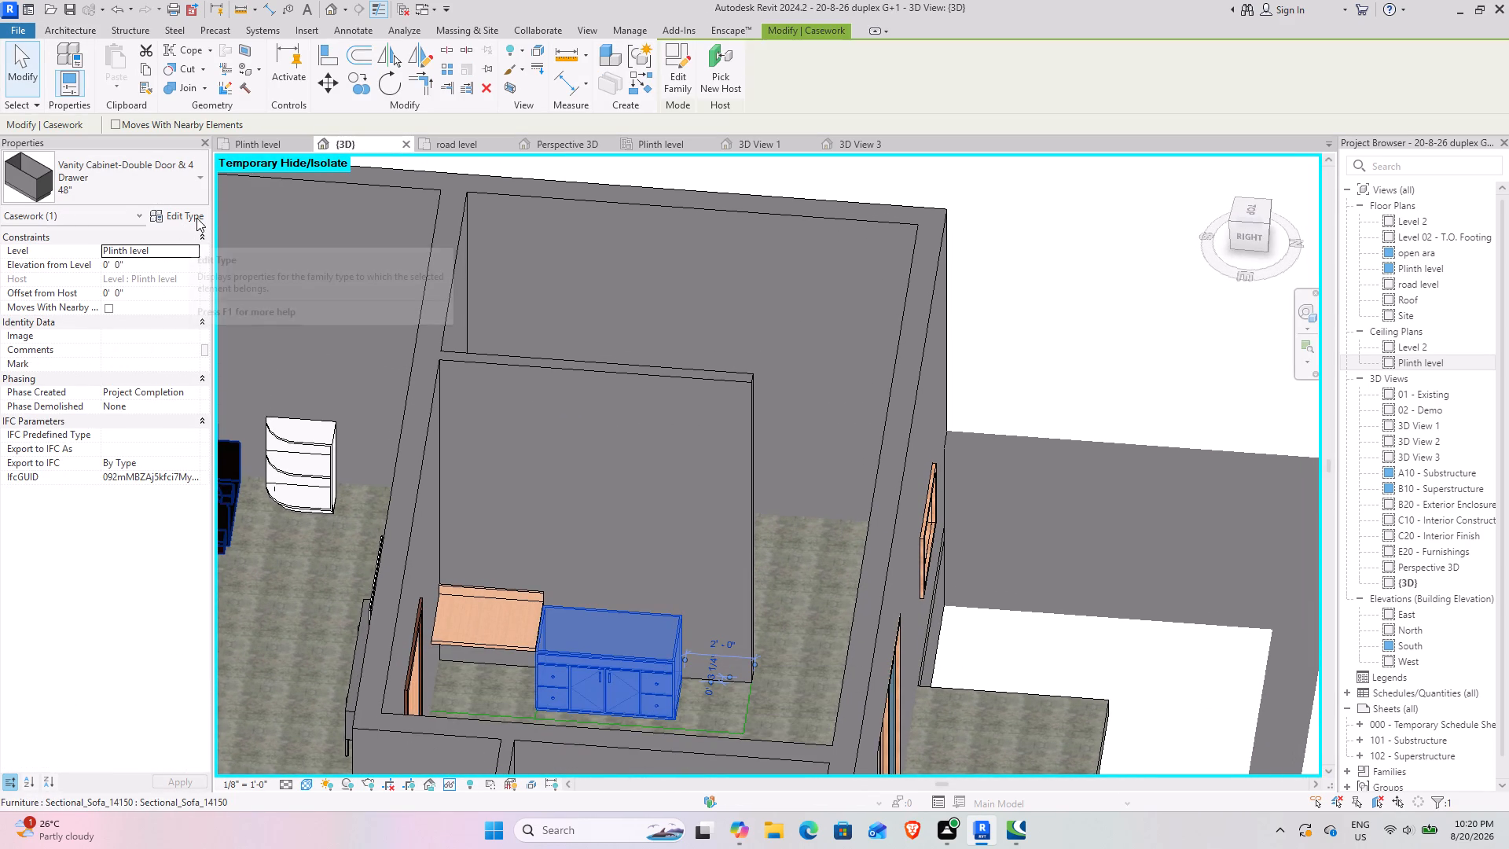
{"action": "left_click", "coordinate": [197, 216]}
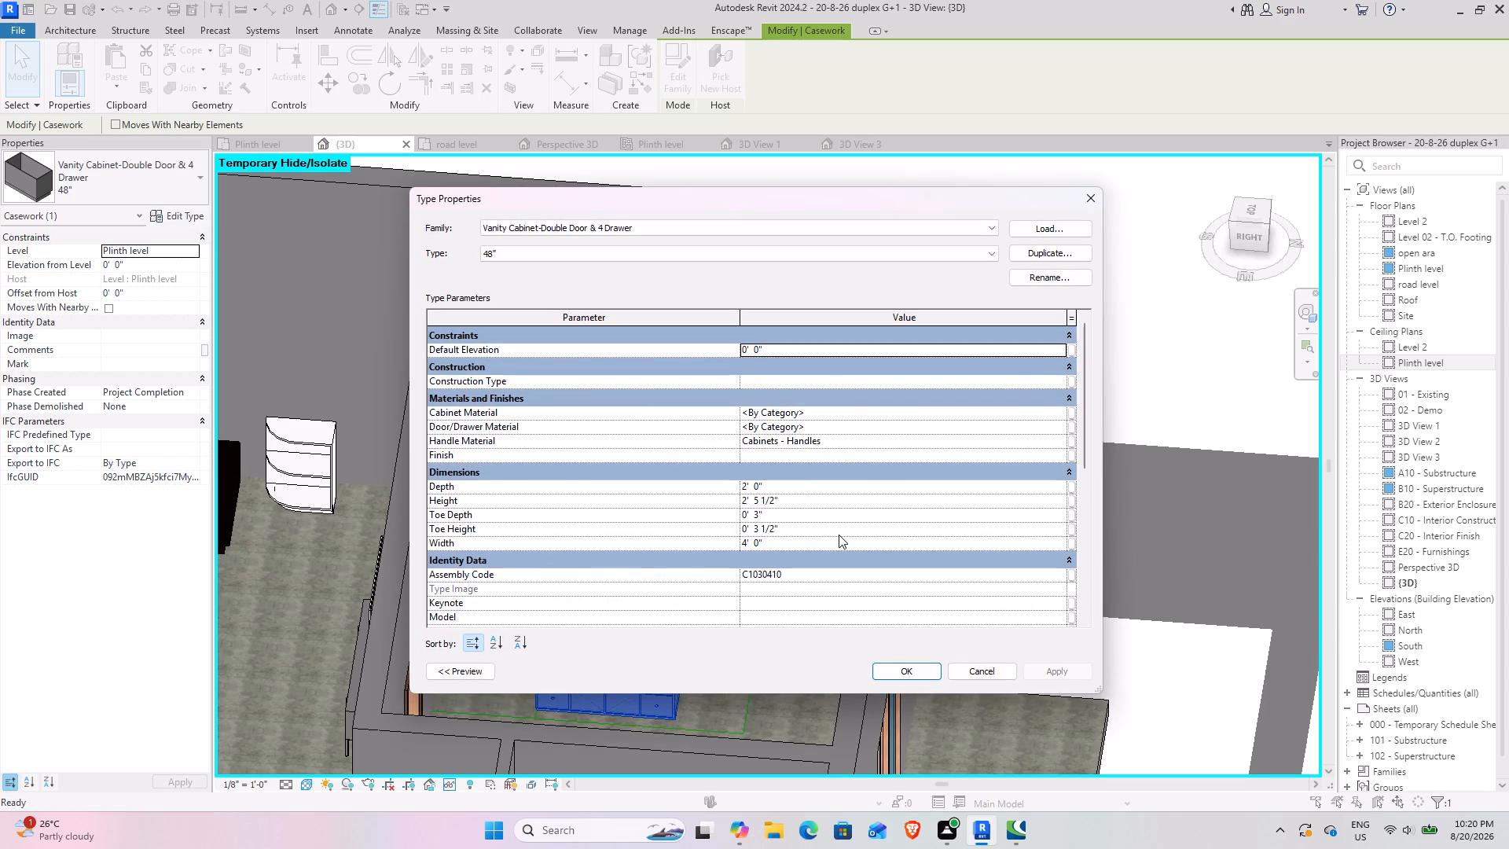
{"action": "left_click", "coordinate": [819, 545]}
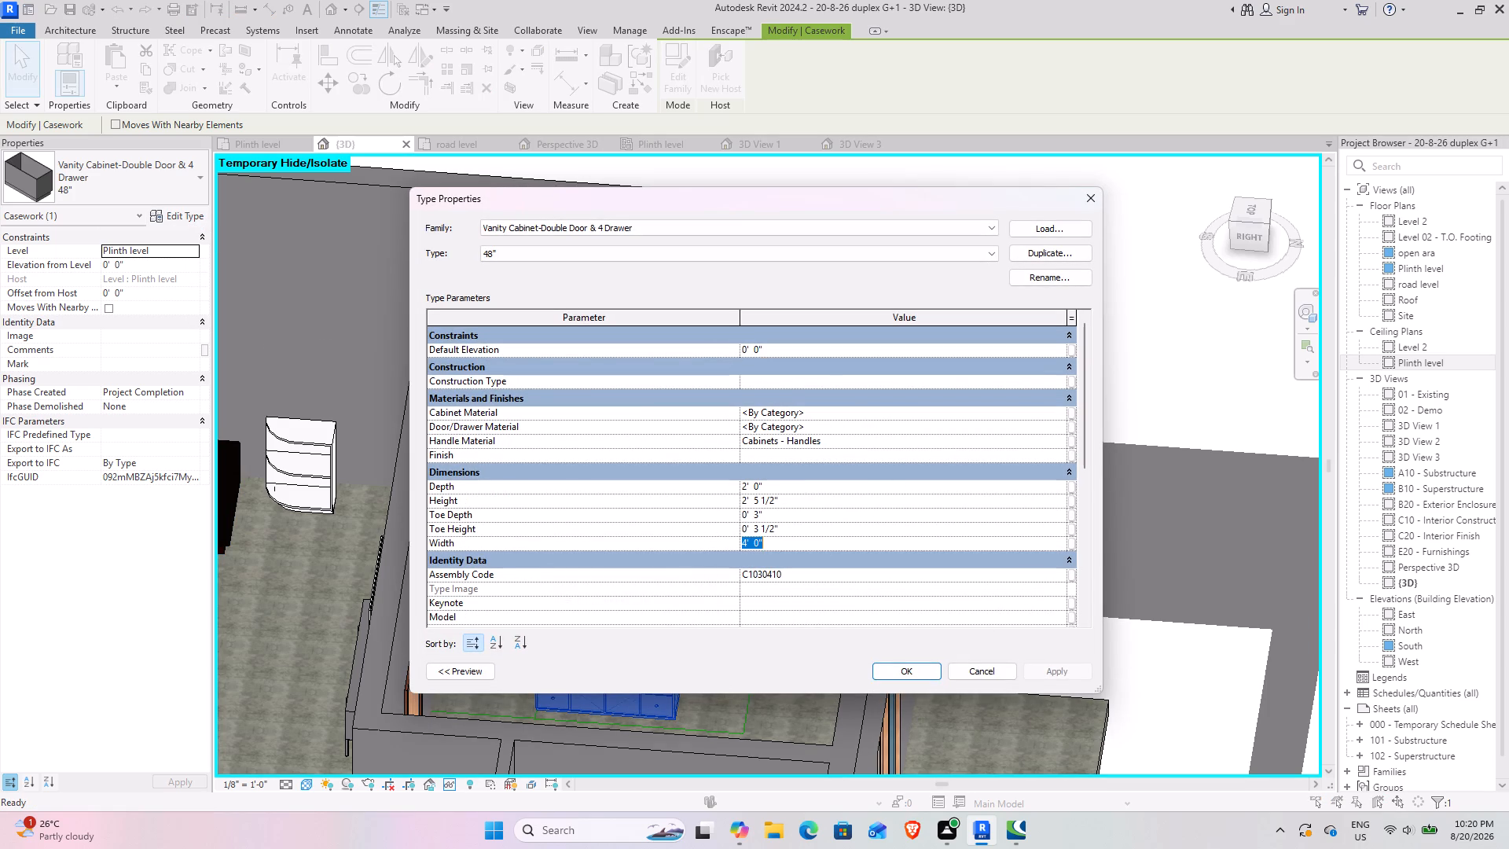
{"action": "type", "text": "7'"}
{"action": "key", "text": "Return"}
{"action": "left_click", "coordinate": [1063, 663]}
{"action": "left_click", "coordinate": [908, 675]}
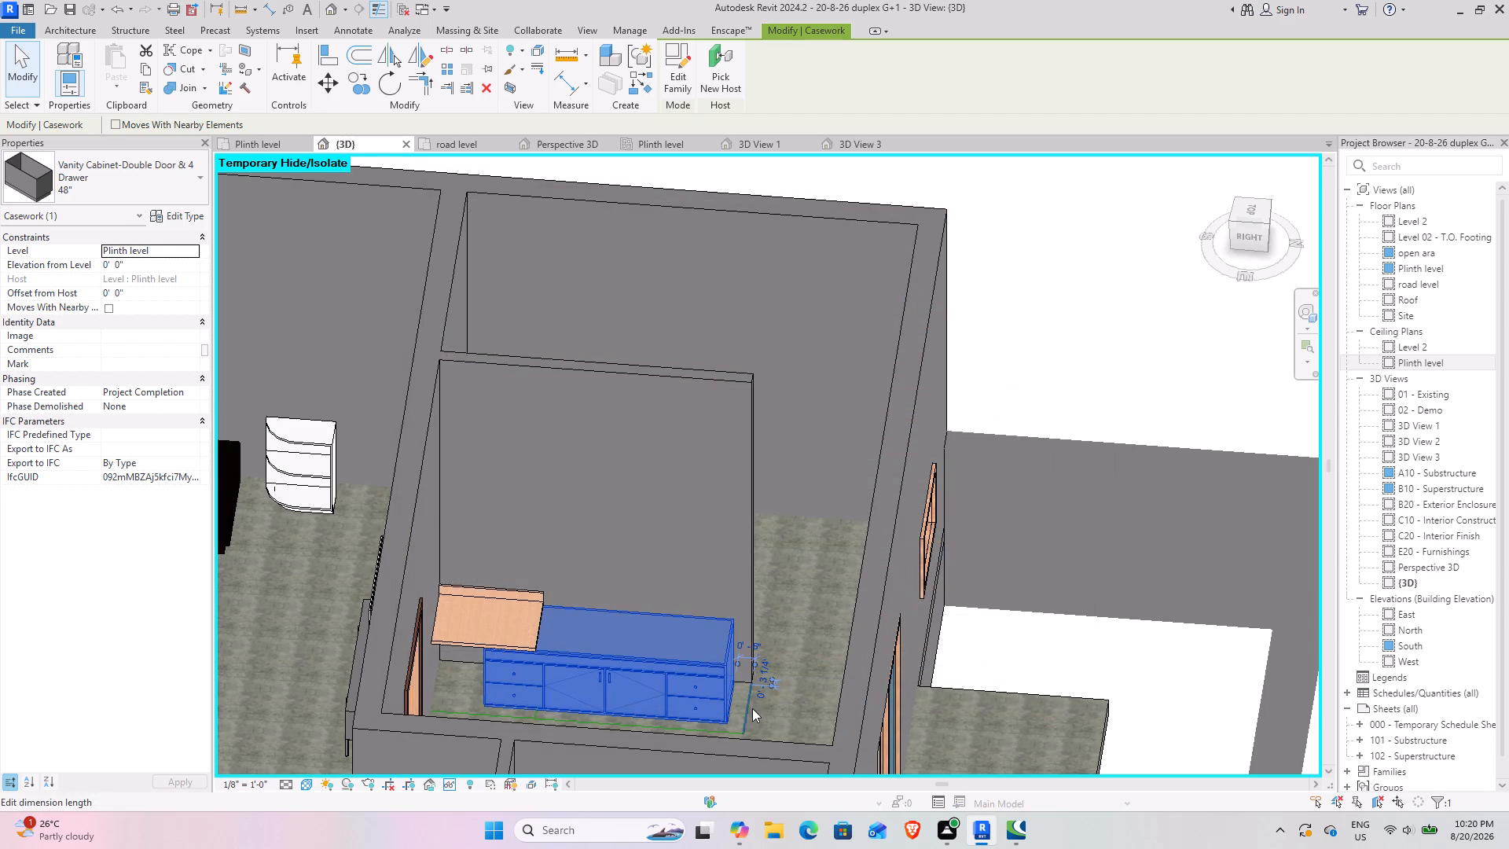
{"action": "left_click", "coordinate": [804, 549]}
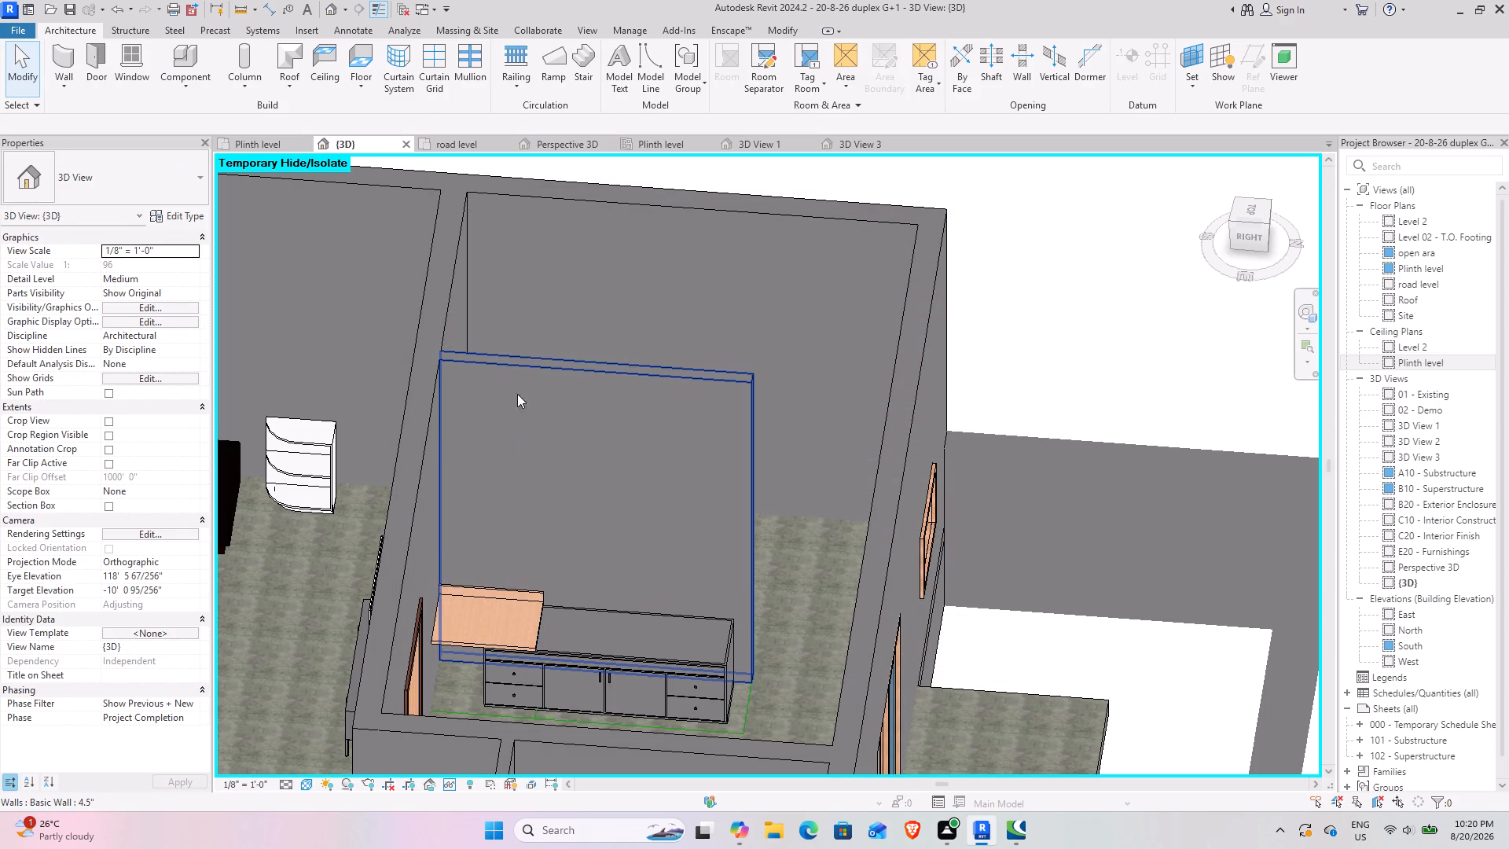
On the Plinth level plan, set the width of the 48" vanity cabinet type to 5' 0".
{"action": "left_click", "coordinate": [266, 145]}
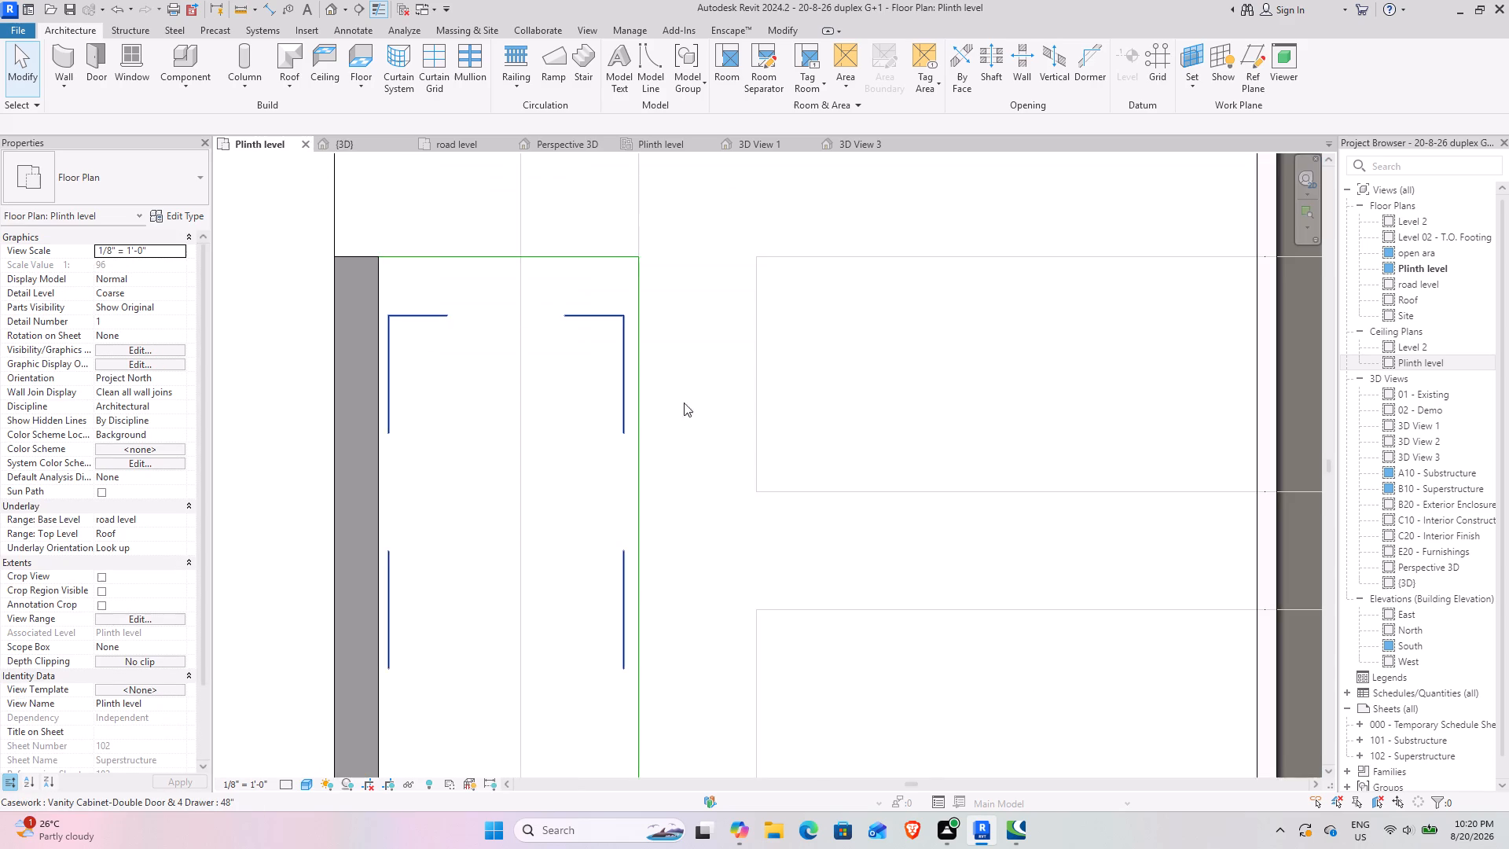
{"action": "scroll", "coordinate": [627, 398], "scroll_direction": "down", "scroll_amount": 3}
{"action": "middle_click_drag", "start_coordinate": [678, 465], "coordinate": [707, 360]}
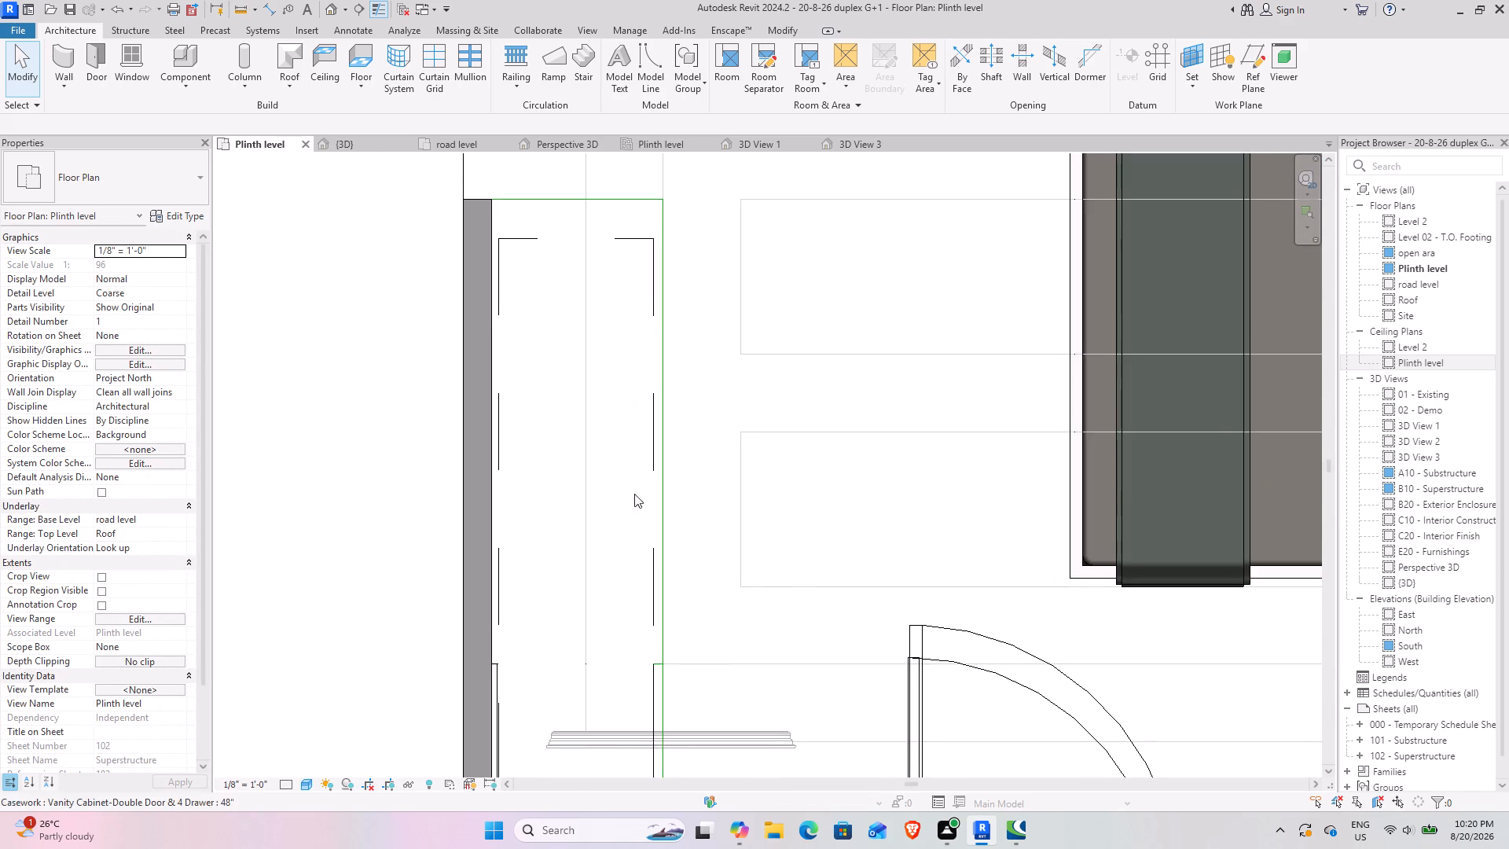
{"action": "middle_click_drag", "start_coordinate": [641, 575], "coordinate": [702, 542]}
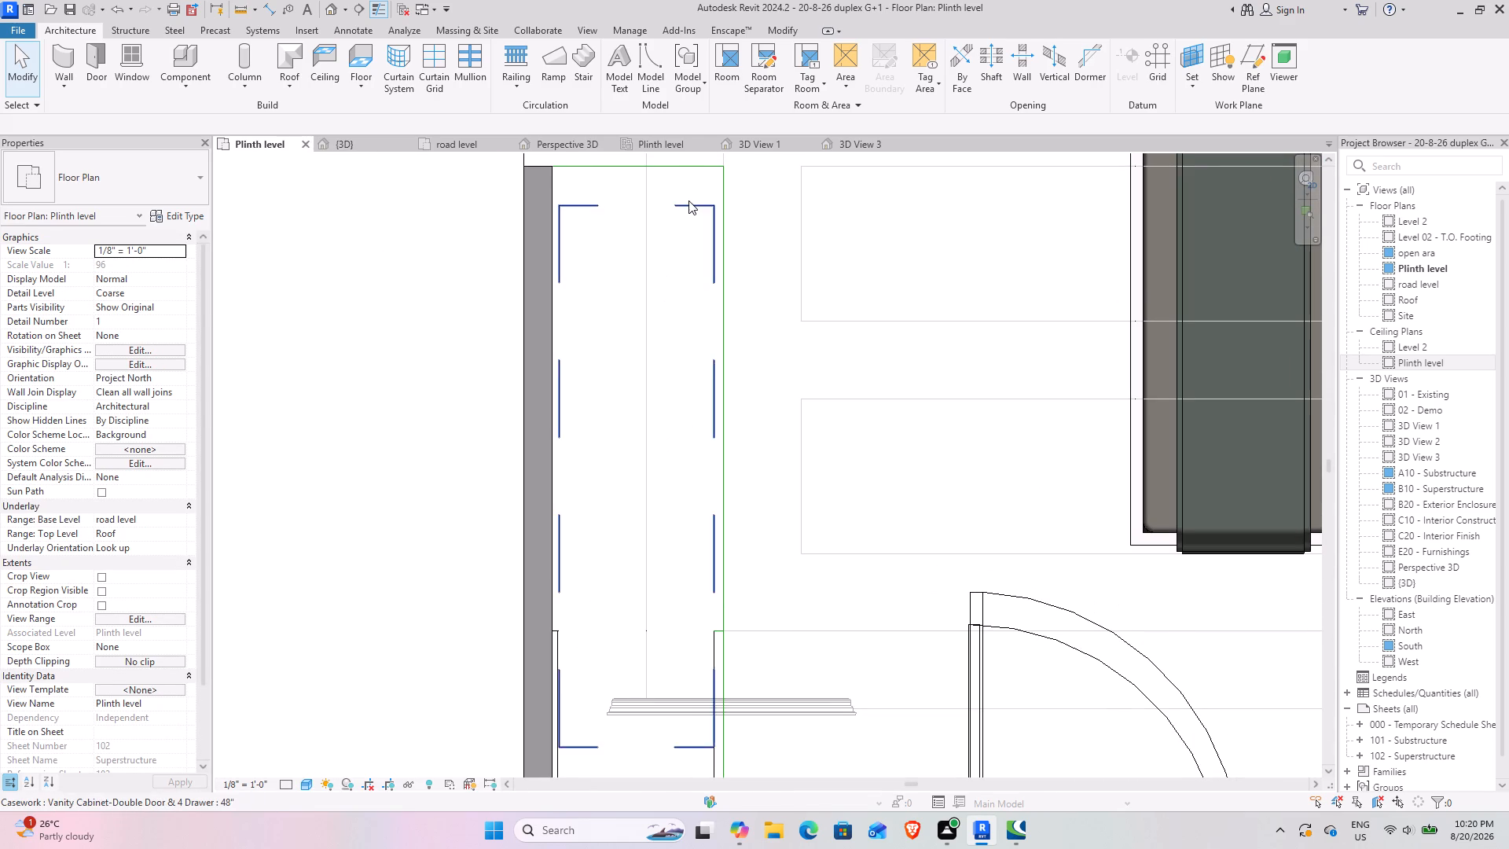
{"action": "left_click", "coordinate": [688, 200]}
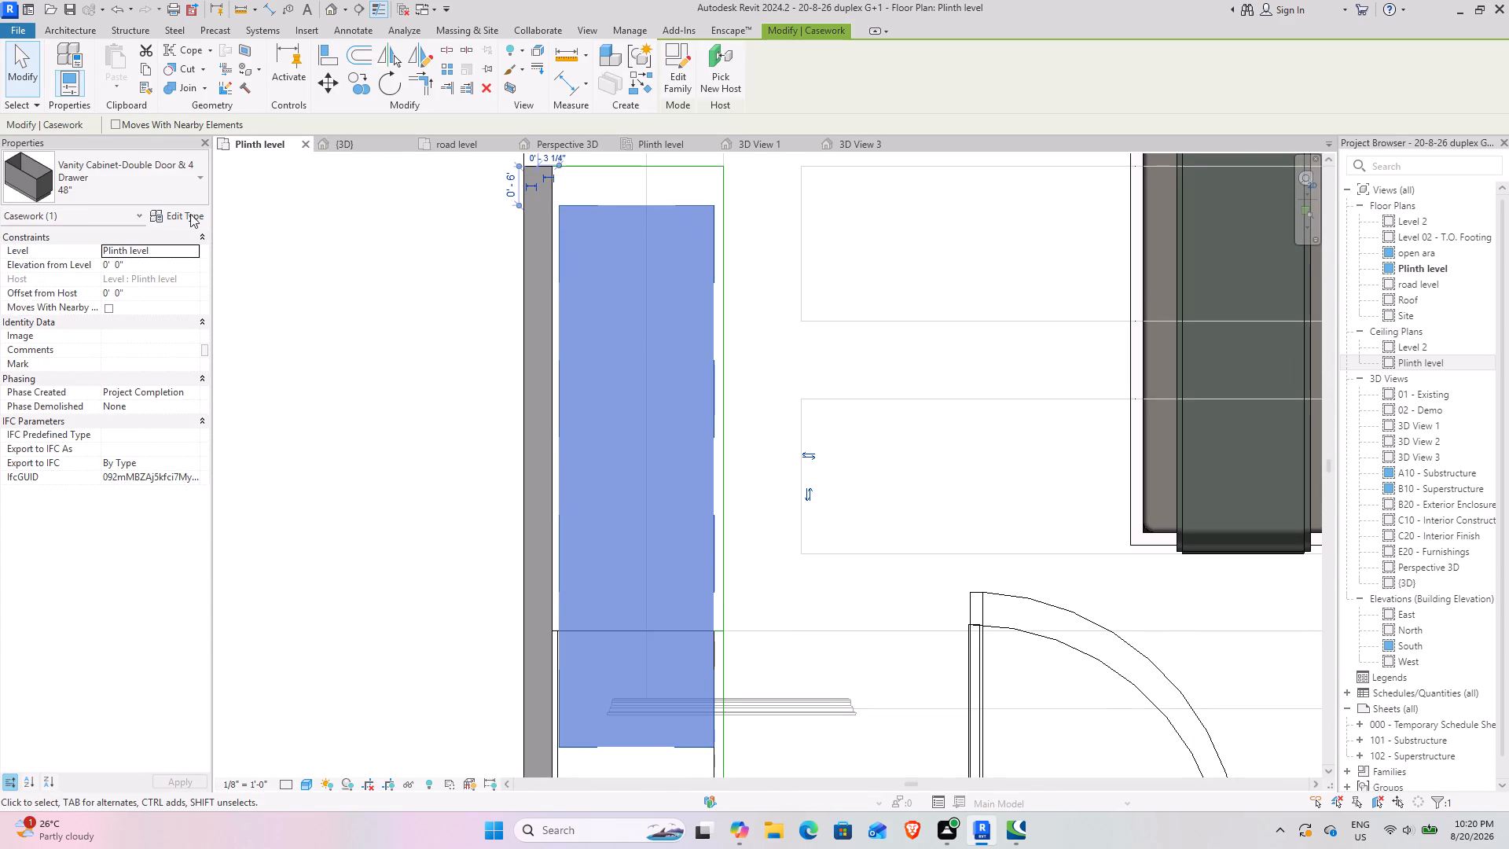
{"action": "left_click", "coordinate": [182, 203]}
{"action": "left_click", "coordinate": [187, 189]}
{"action": "left_click", "coordinate": [193, 217]}
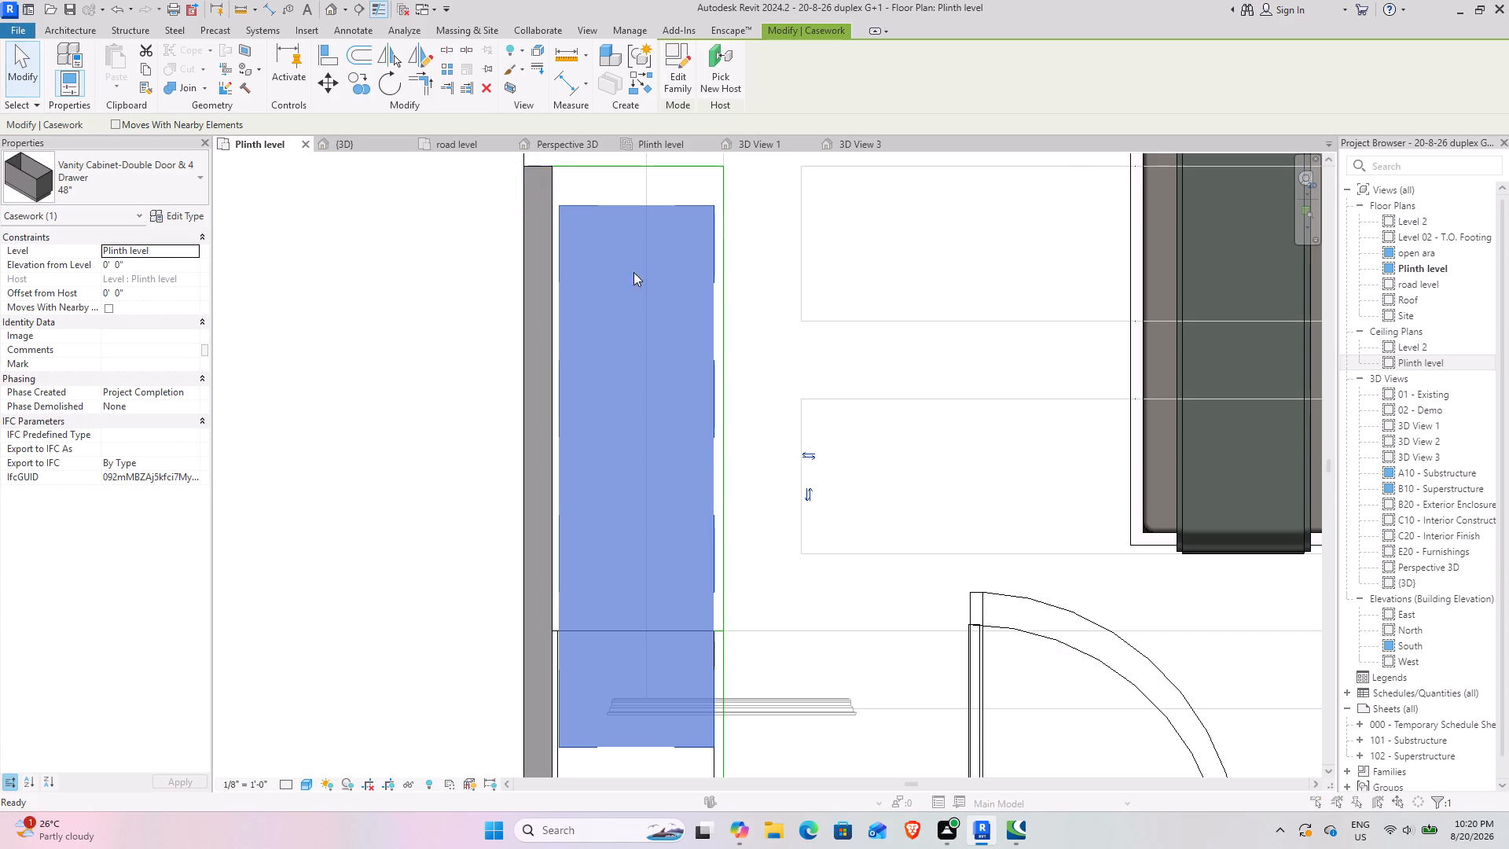
{"action": "left_click", "coordinate": [767, 543]}
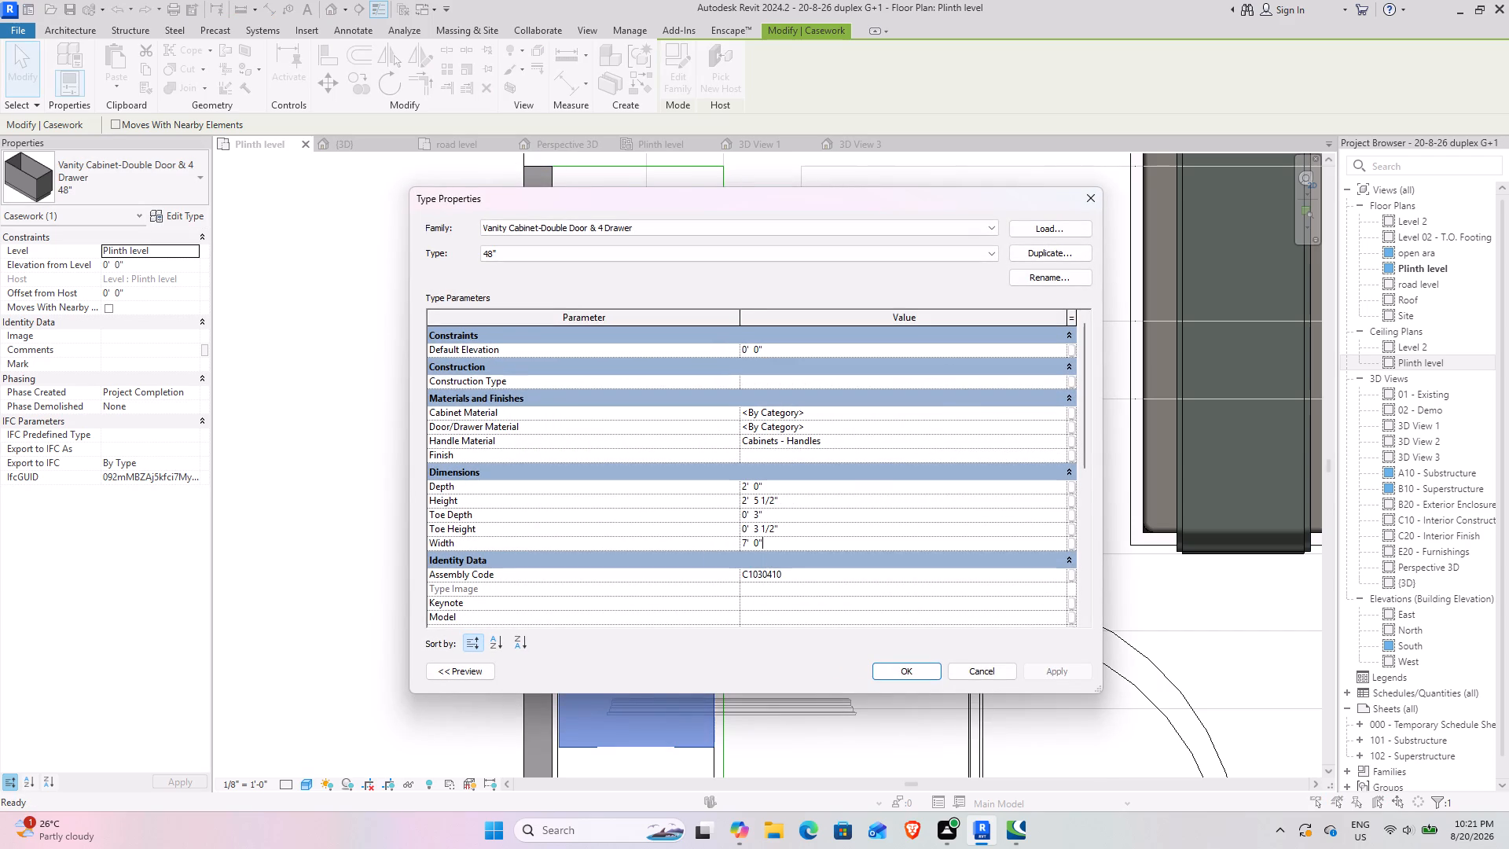
{"action": "left_click_drag", "start_coordinate": [767, 542], "coordinate": [734, 540]}
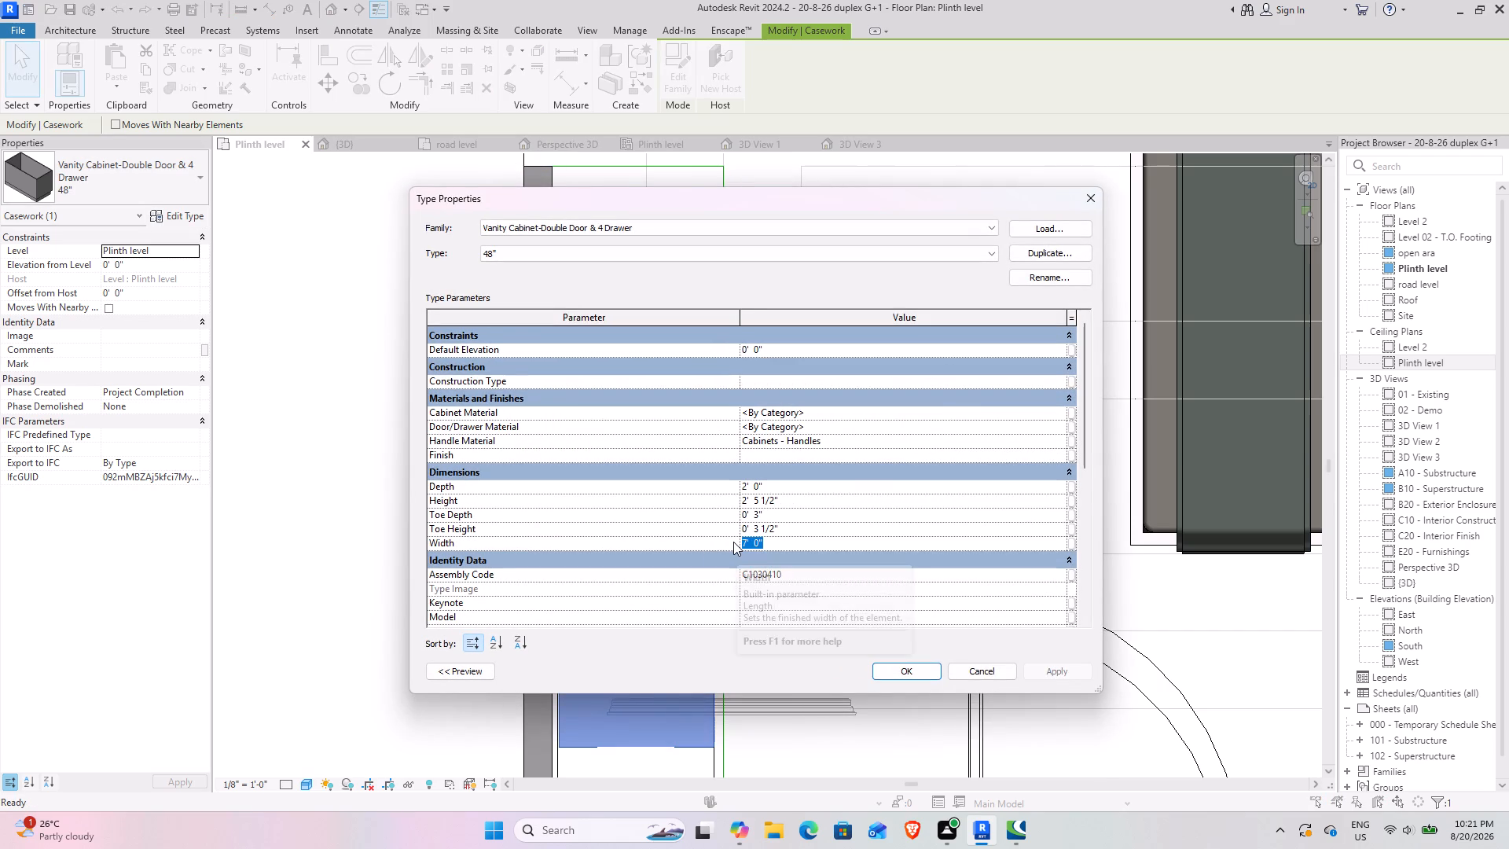
{"action": "type", "text": "5'"}
{"action": "key", "text": "Return"}
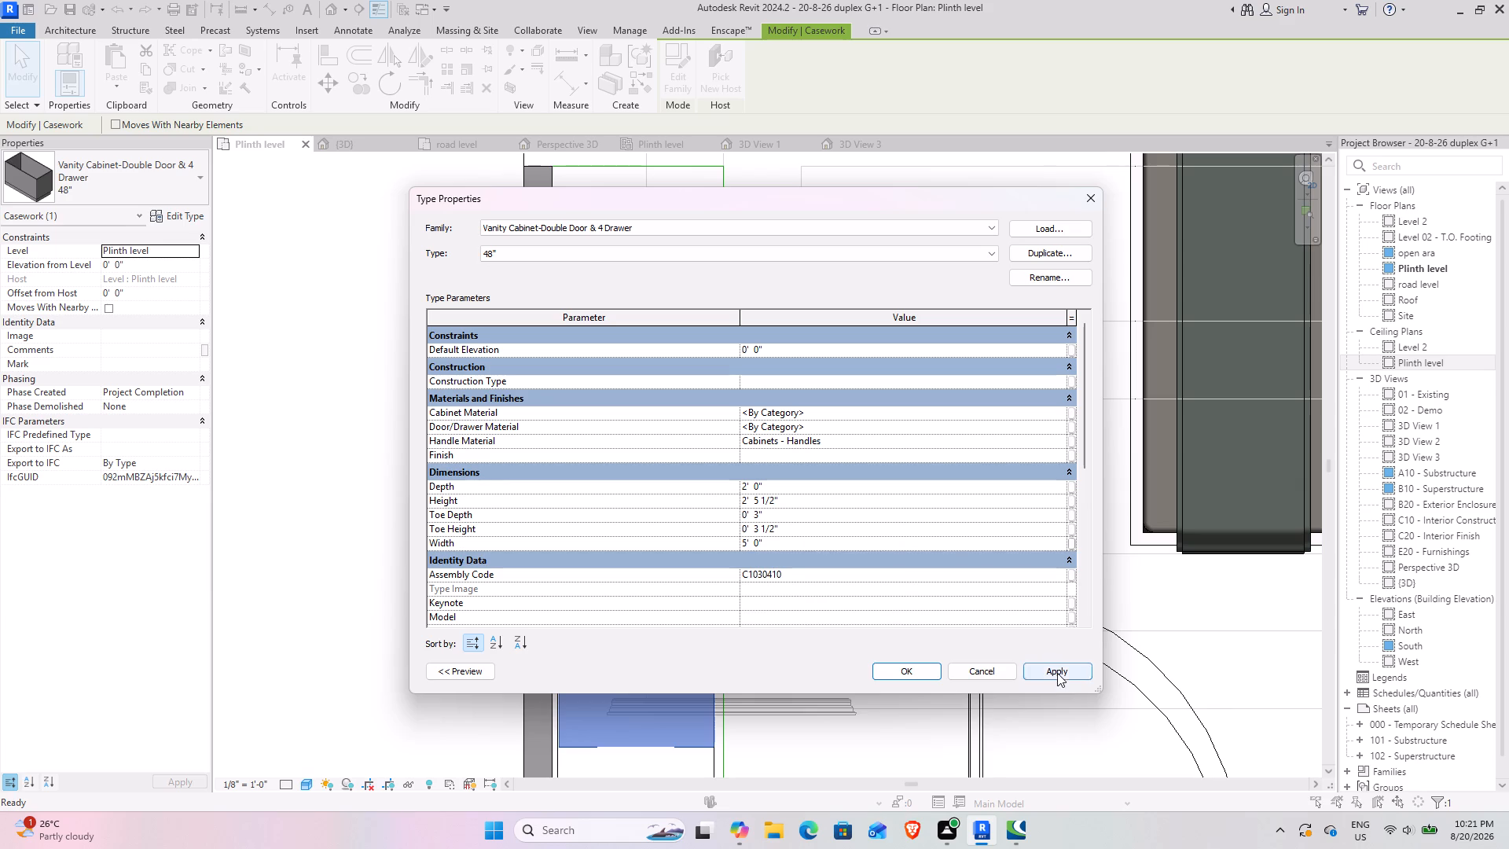
{"action": "left_click", "coordinate": [1056, 671]}
{"action": "left_click", "coordinate": [898, 661]}
{"action": "left_click", "coordinate": [896, 666]}
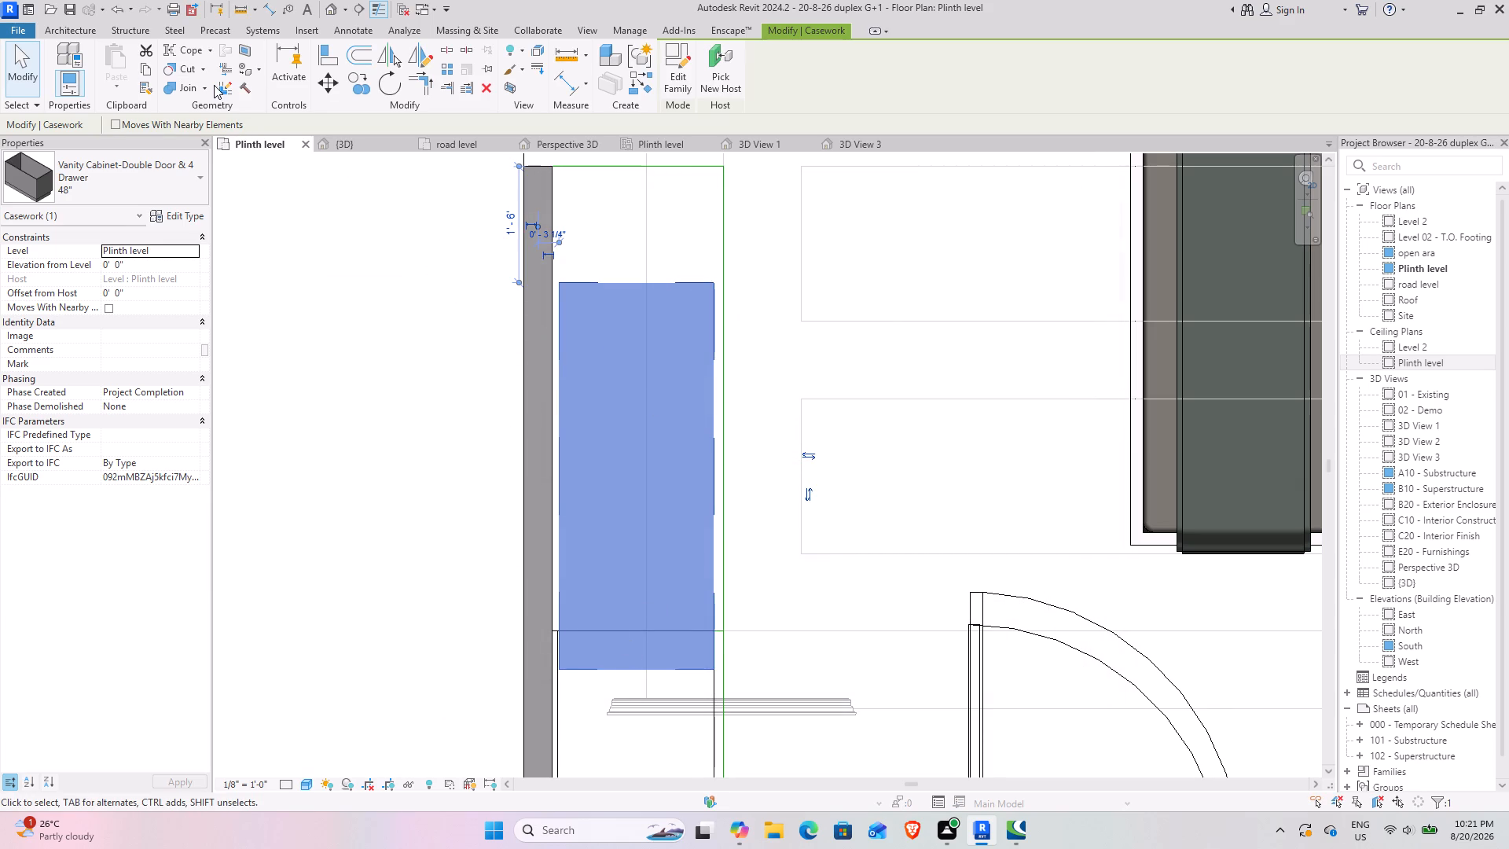
Move the vanity cabinet along the partition wall, clear of the counter top, to about 5 1/2" from the wall's free end.
{"action": "left_click", "coordinate": [315, 84]}
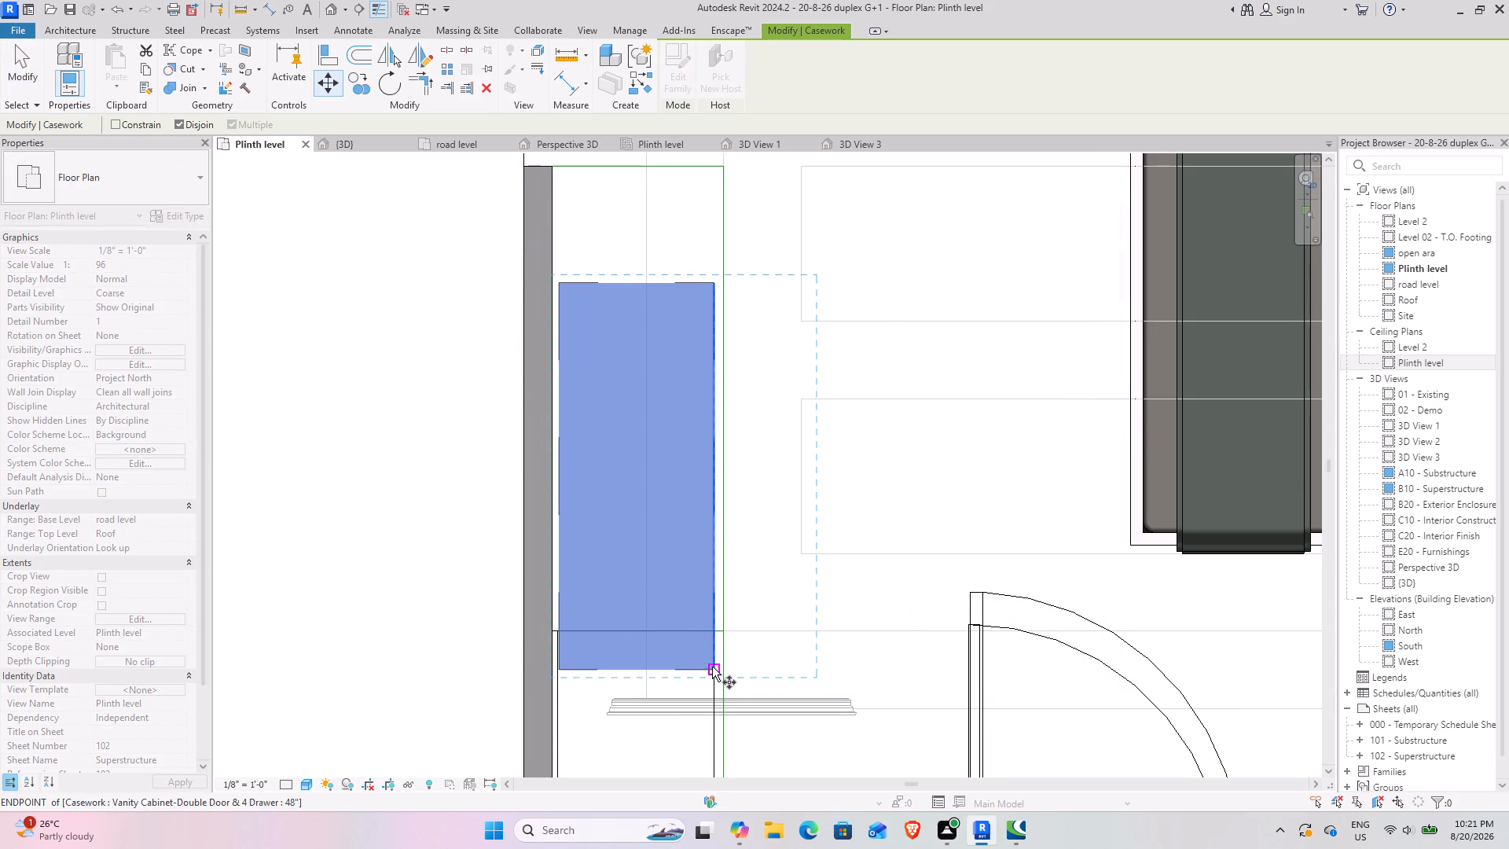
{"action": "left_click", "coordinate": [713, 661]}
{"action": "left_click", "coordinate": [713, 634]}
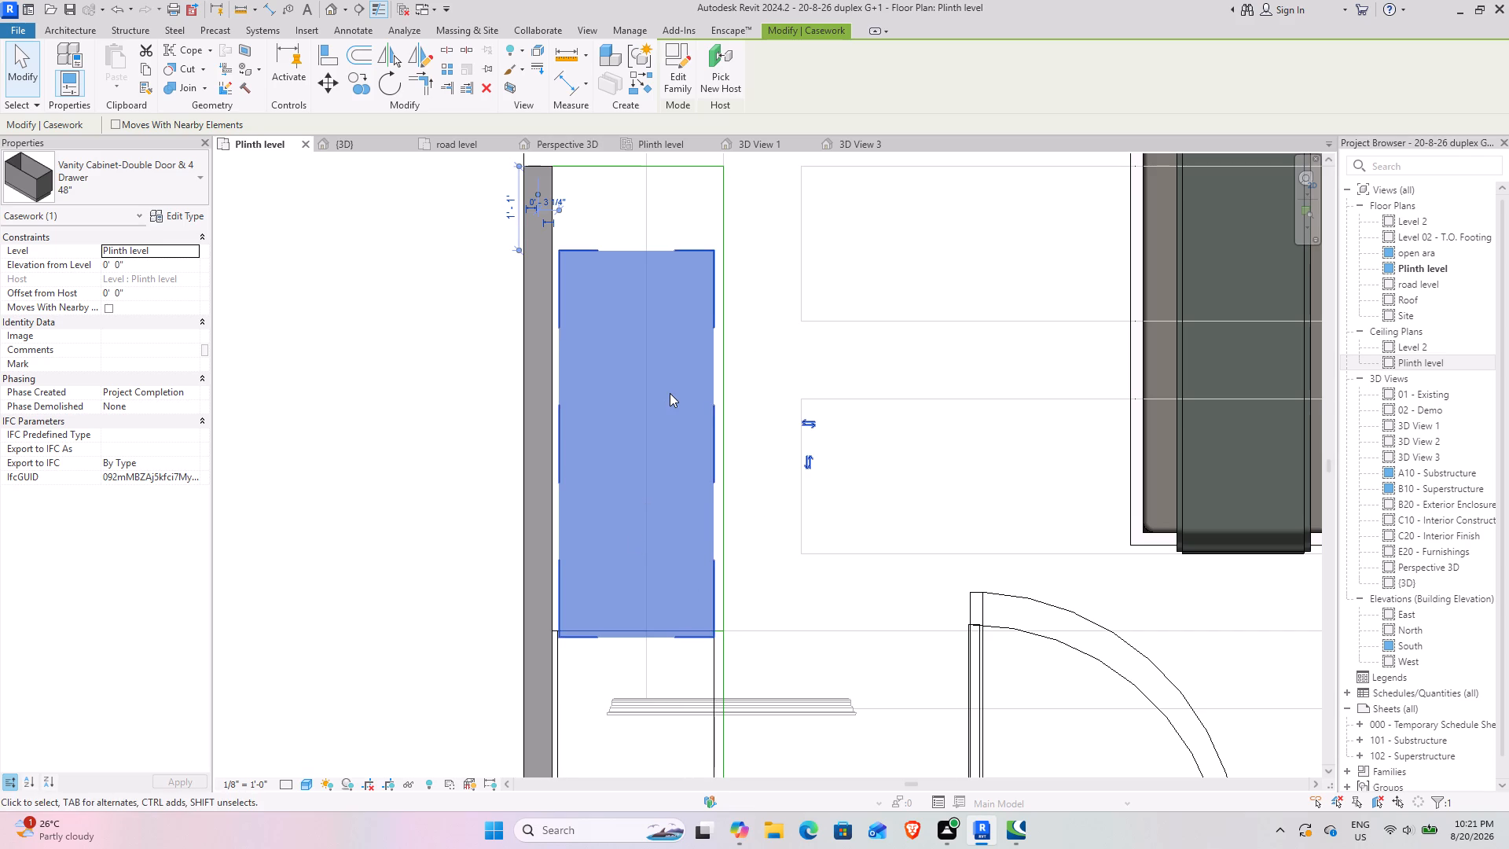
{"action": "key", "text": "Up"}
{"action": "key", "text": "Up"}
{"action": "key", "text": "Up"}
{"action": "key", "text": "Up"}
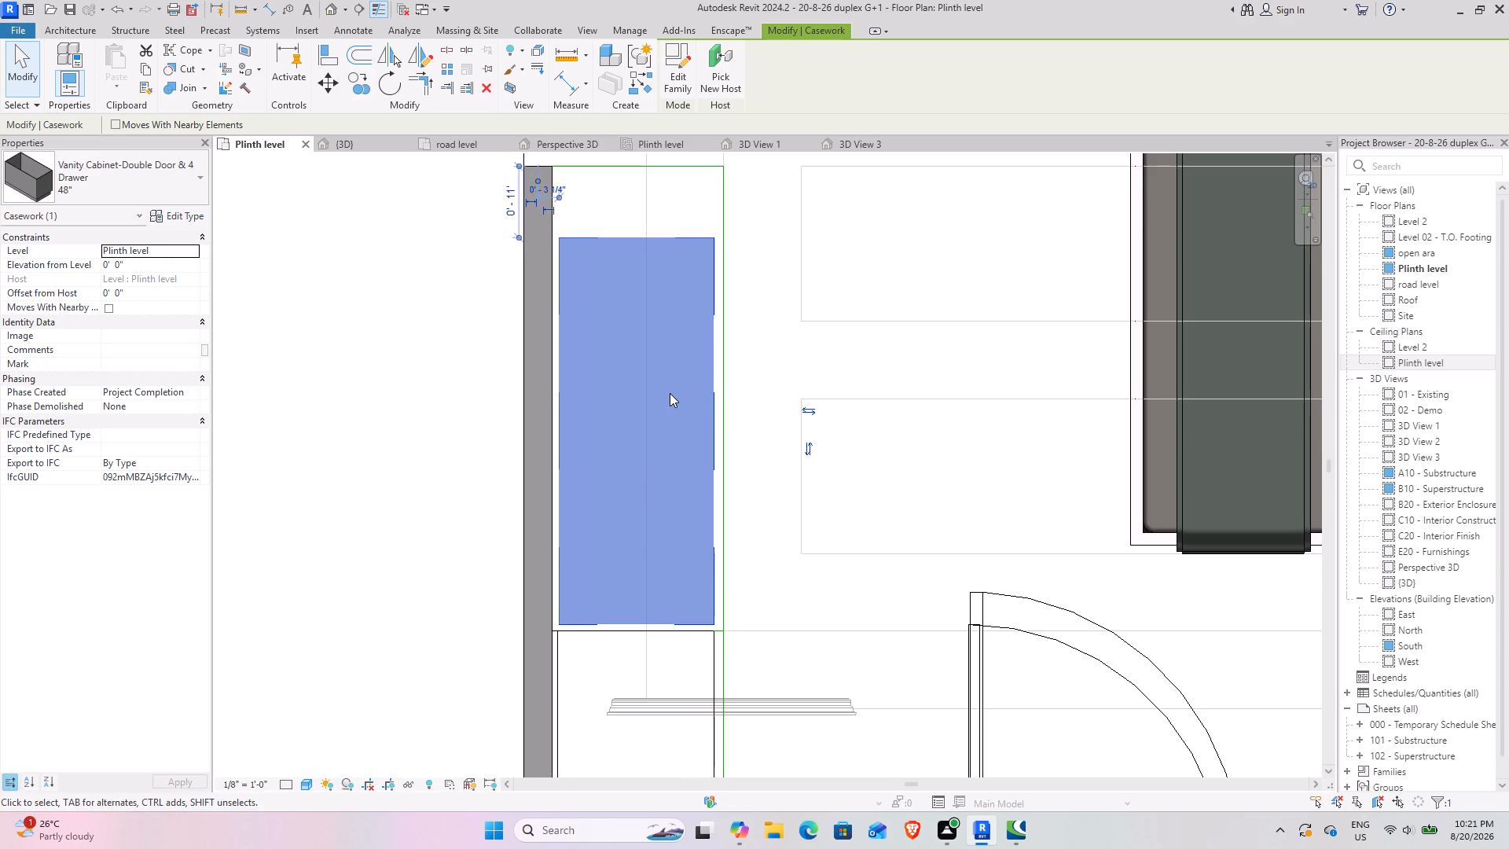
{"action": "key", "text": "Up"}
{"action": "key", "text": "Up"}
{"action": "key", "text": "Up"}
{"action": "key", "text": "Up"}
{"action": "key", "text": "Up"}
{"action": "key", "text": "Up"}
{"action": "key", "text": "Up"}
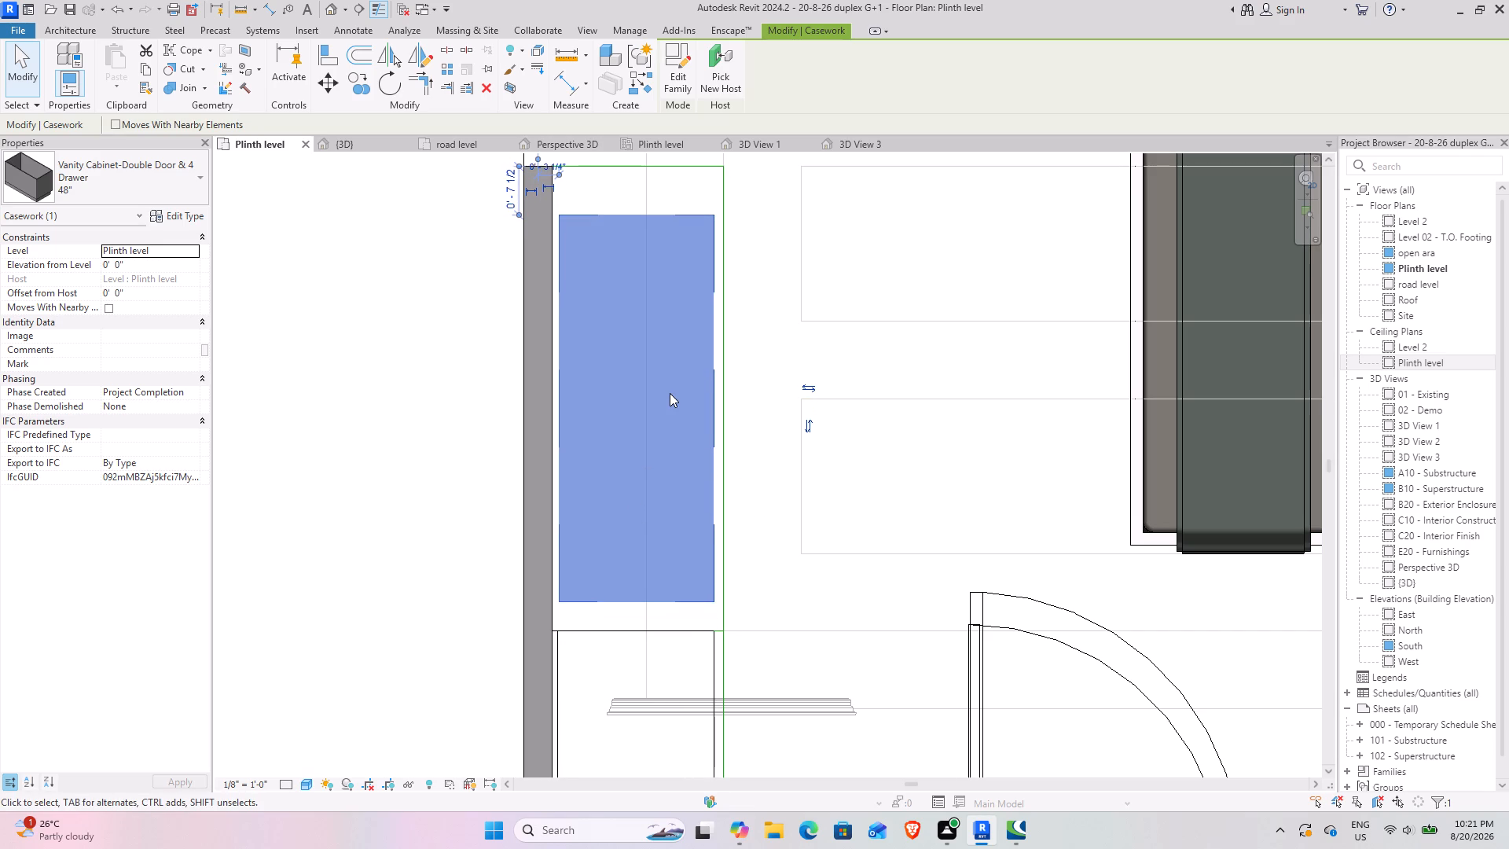
{"action": "key", "text": "Up"}
{"action": "key", "text": "Up"}
{"action": "key", "text": "Up"}
{"action": "key", "text": "Up"}
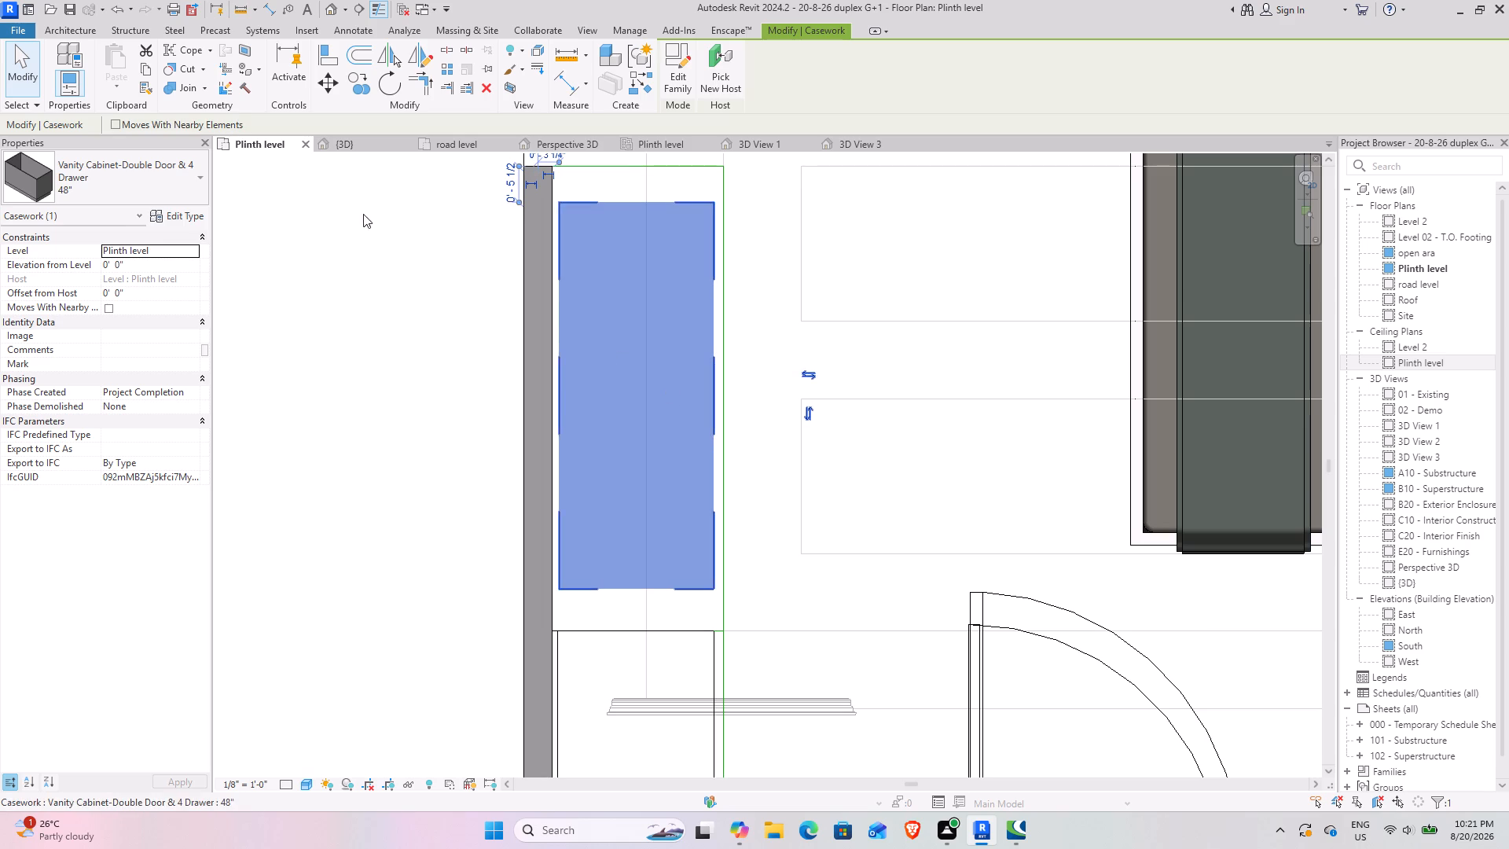
Copy the vanity counter top along the partition wall onto the vanity cabinet, about 5" from the wall's free end.
{"action": "left_click", "coordinate": [346, 141]}
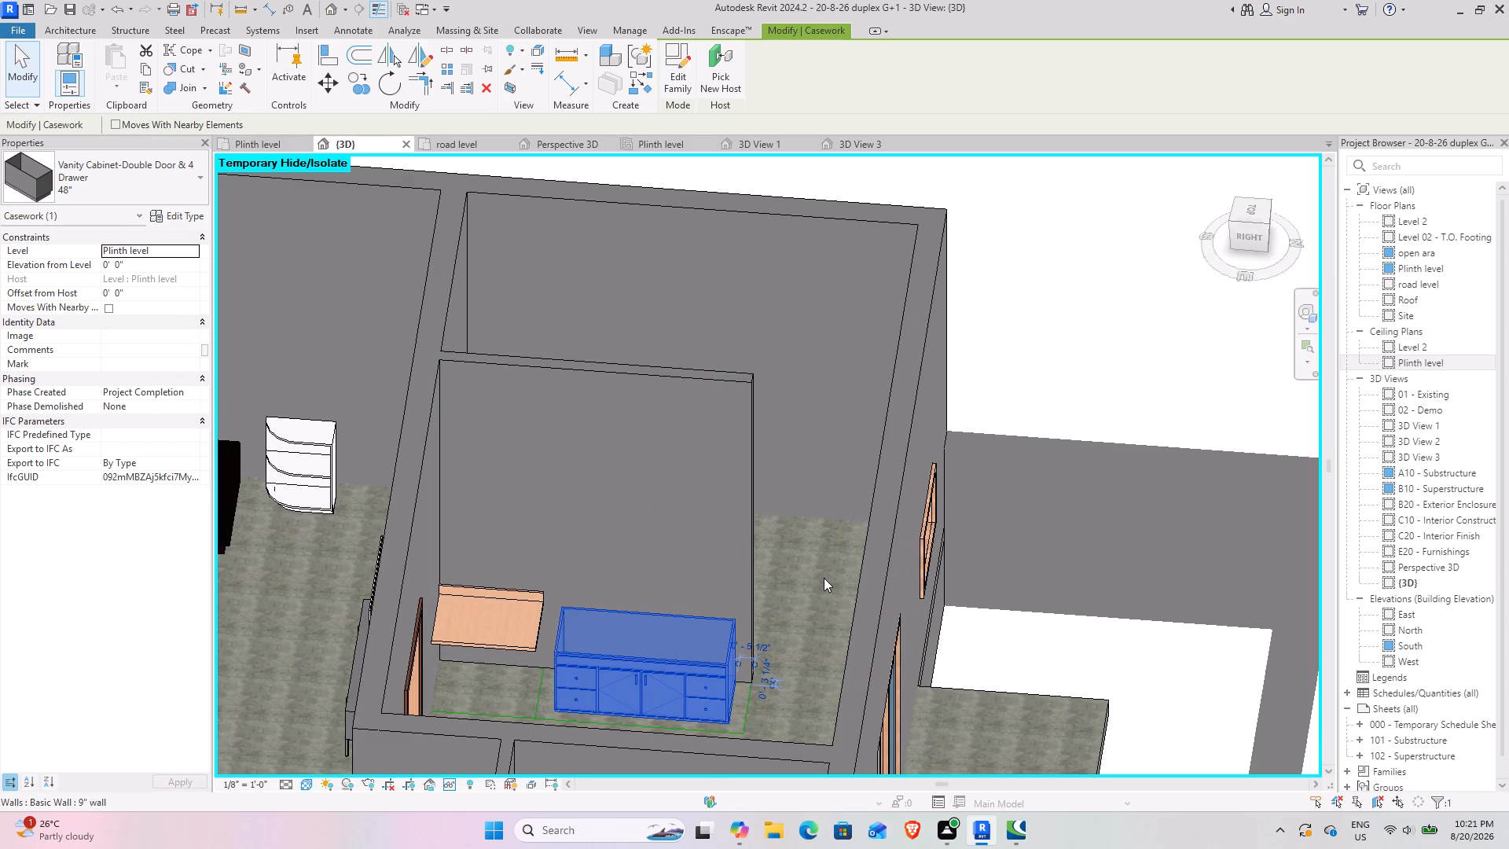
{"action": "left_click", "coordinate": [791, 546]}
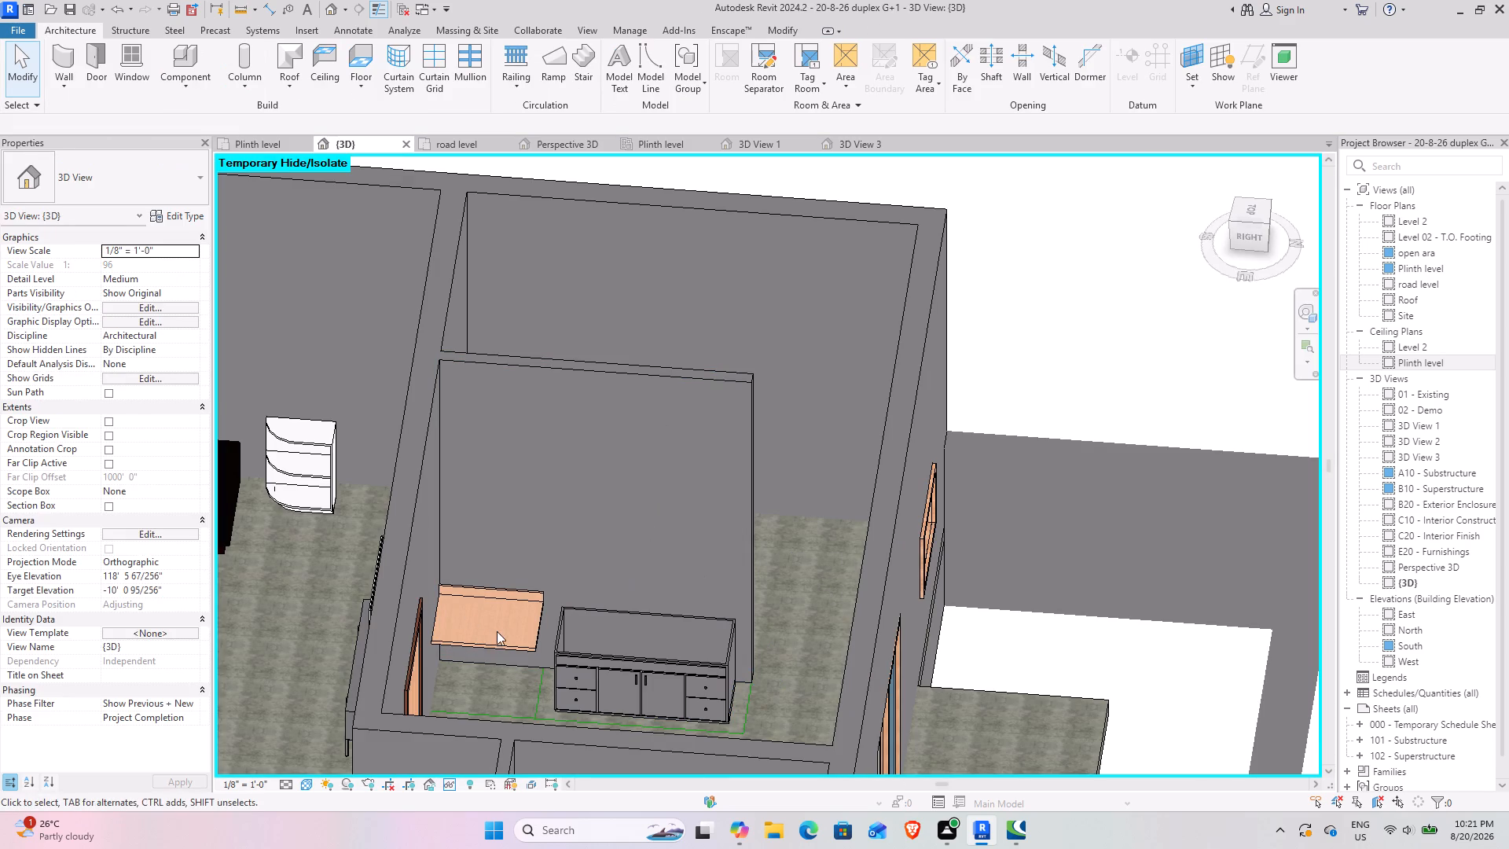
{"action": "left_click", "coordinate": [499, 644]}
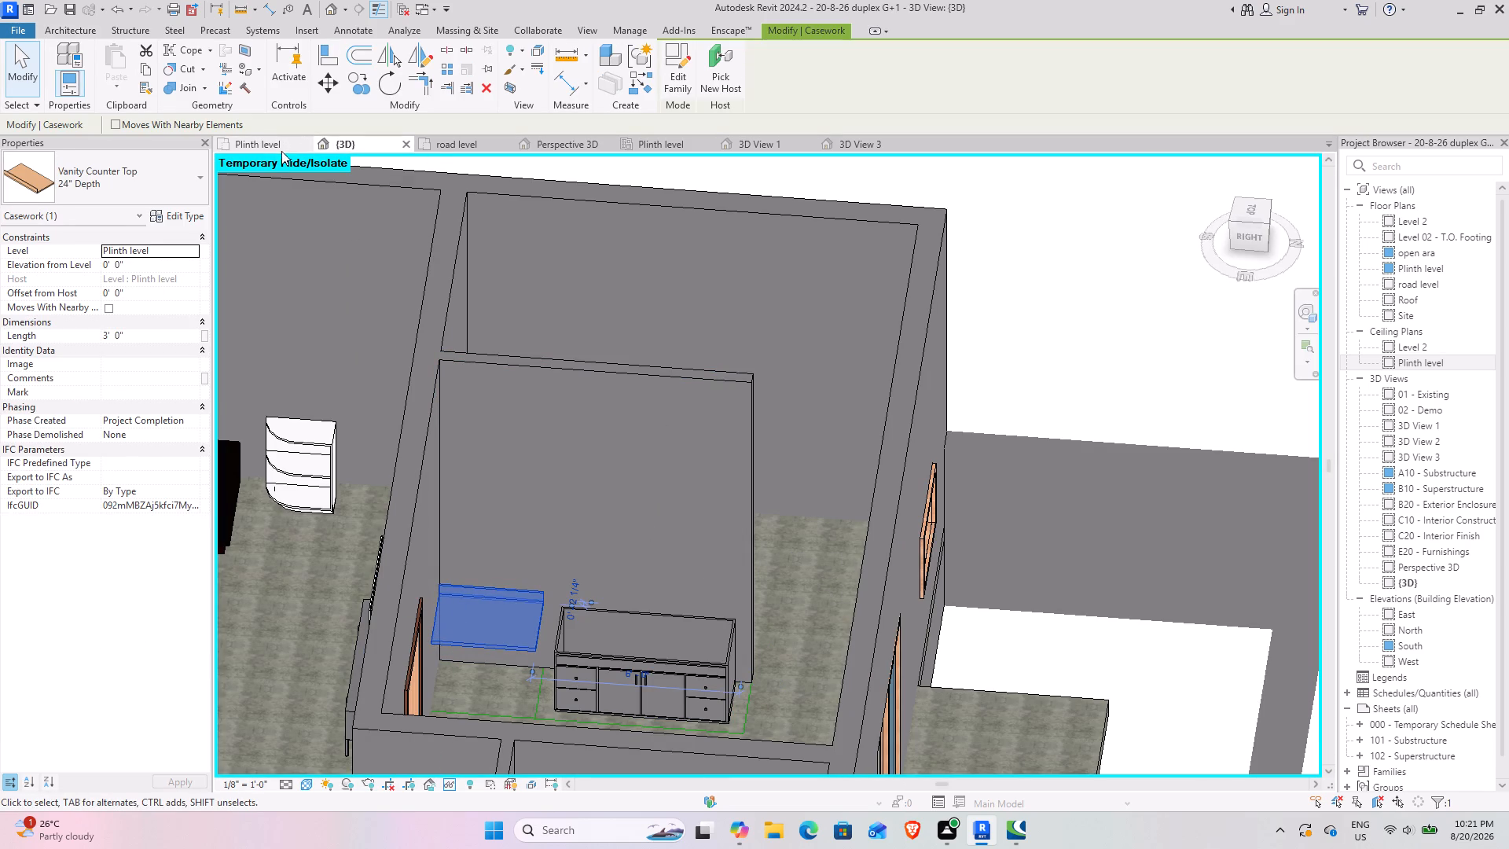
{"action": "left_click", "coordinate": [271, 138]}
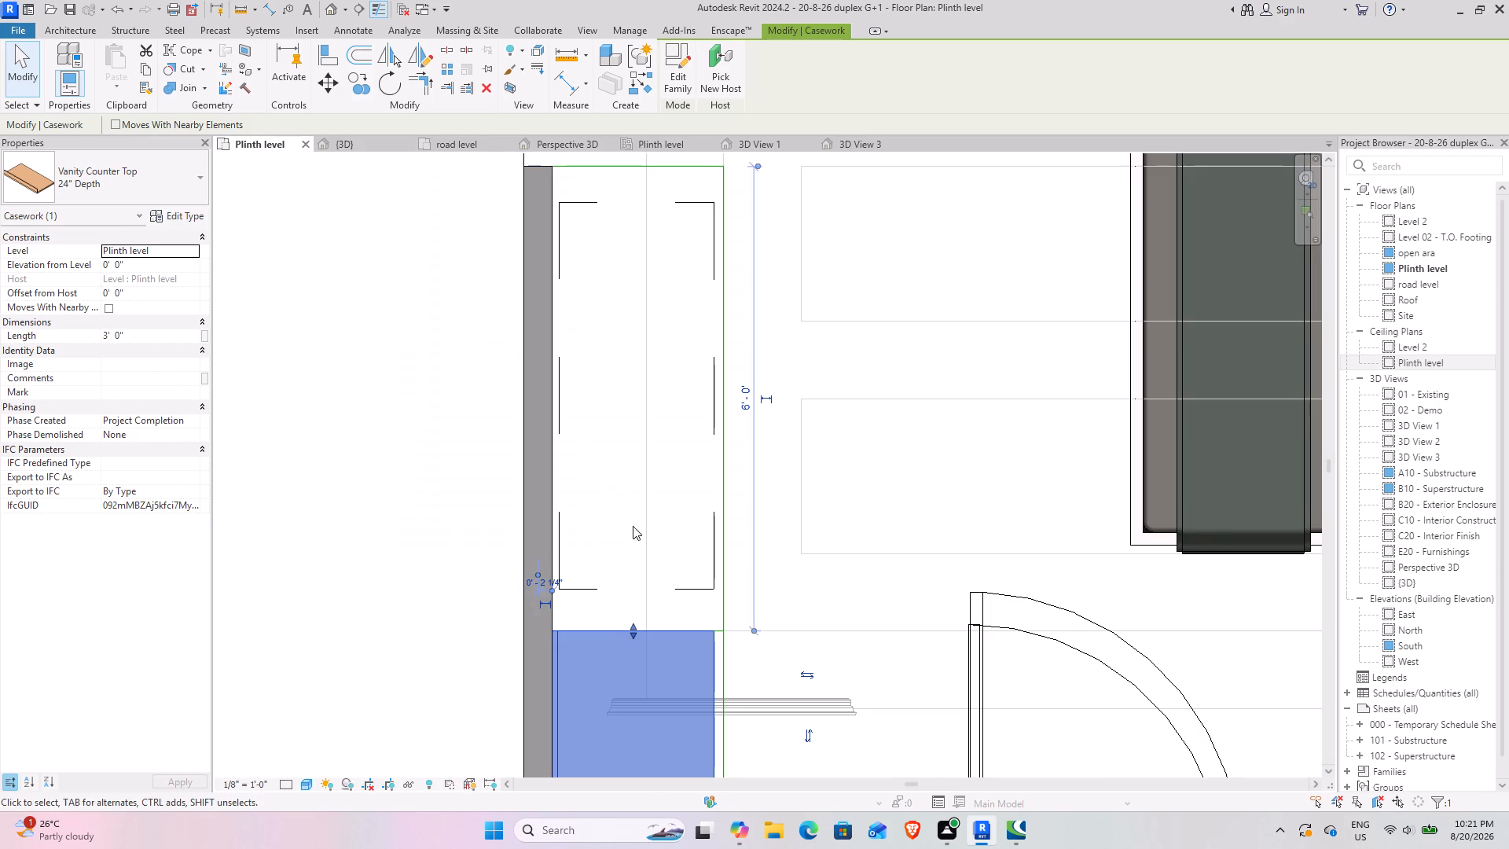
{"action": "middle_click_drag", "start_coordinate": [624, 540], "coordinate": [600, 355]}
{"action": "left_click", "coordinate": [373, 79]}
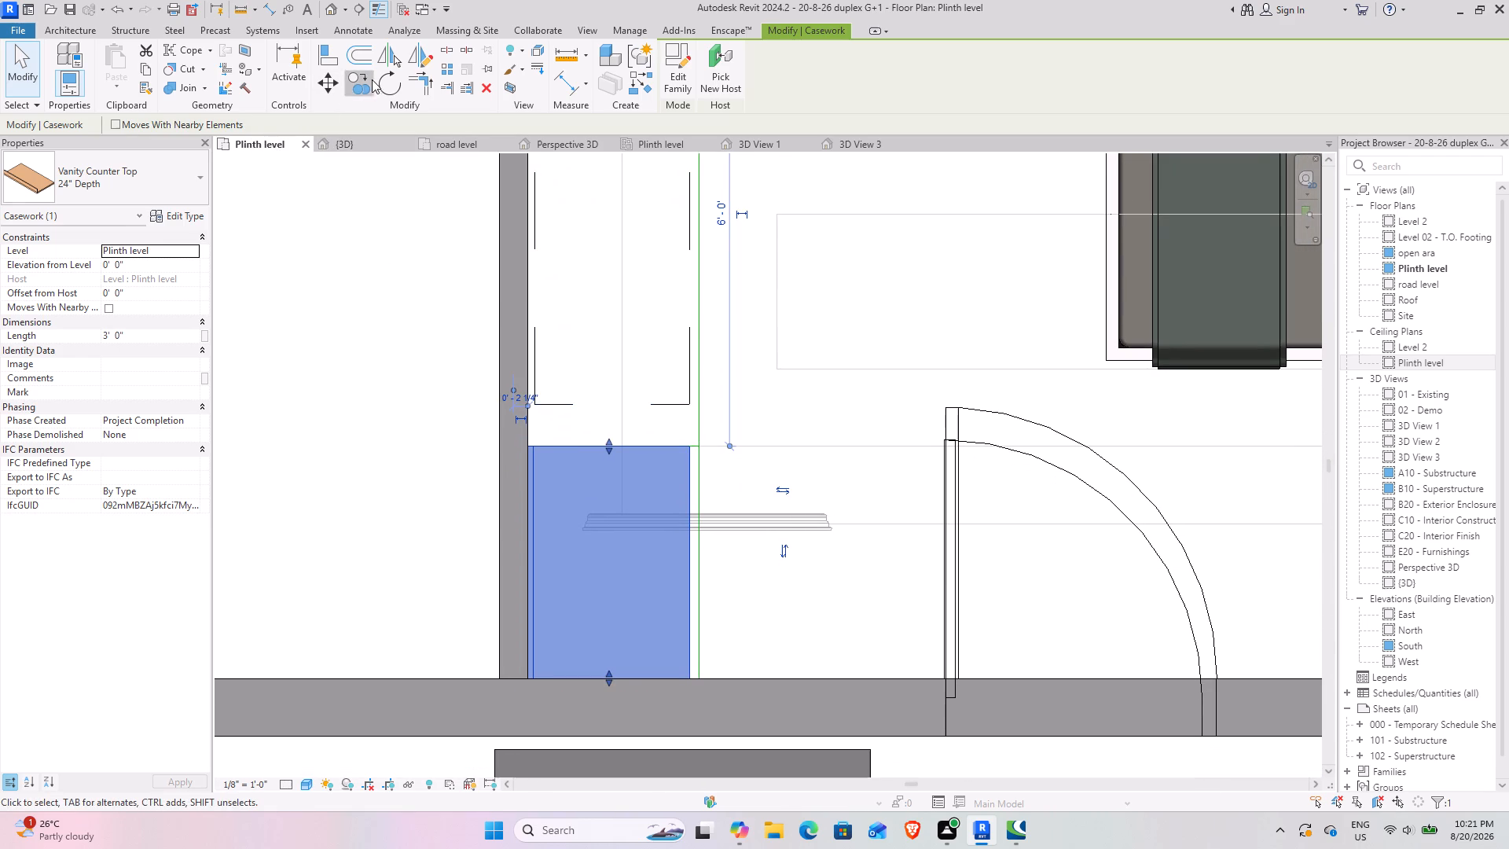
{"action": "left_click", "coordinate": [528, 449]}
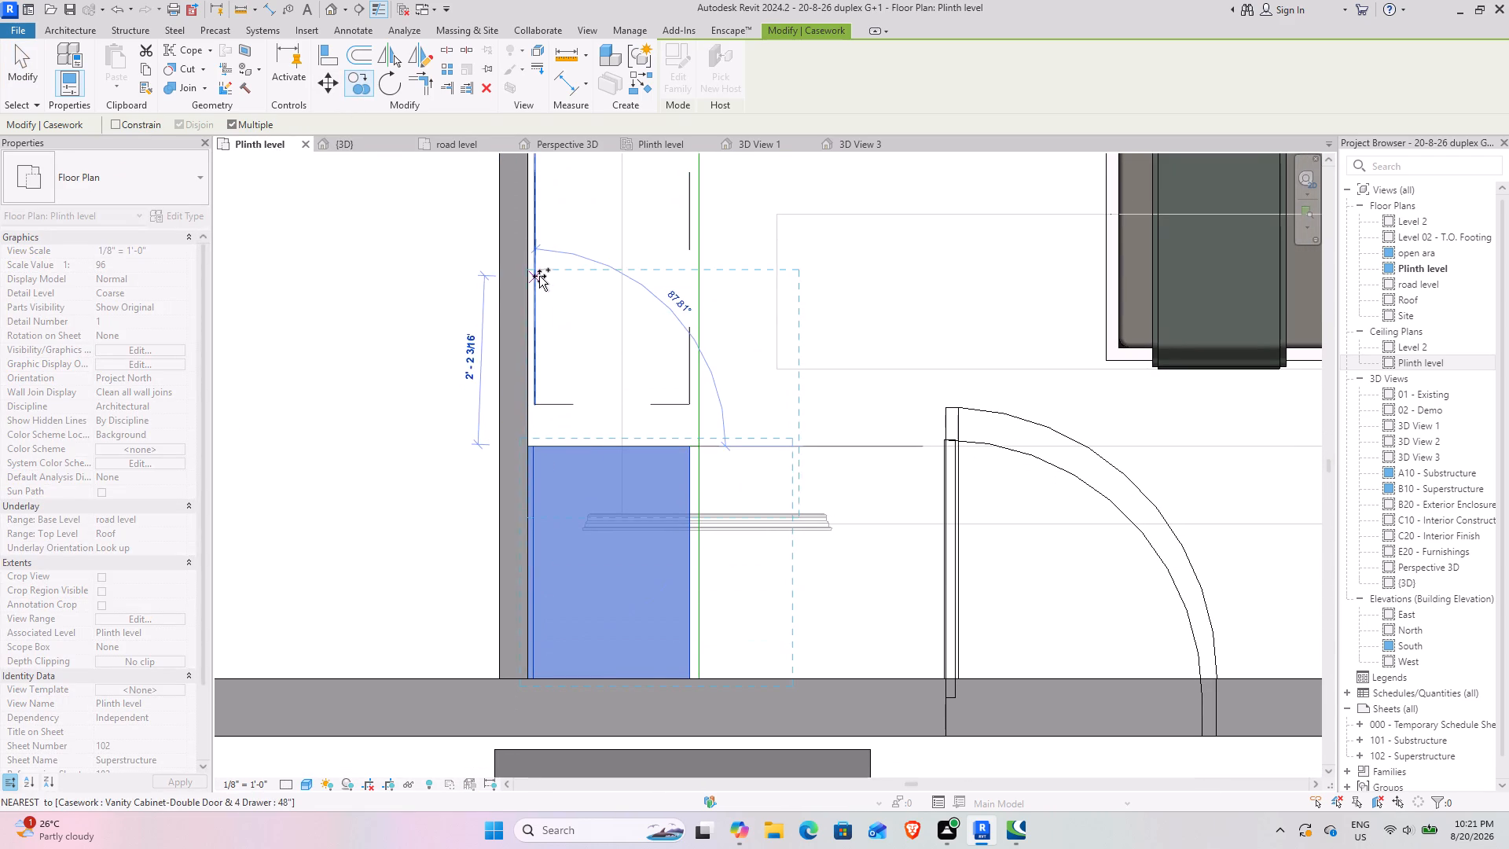
{"action": "middle_click_drag", "start_coordinate": [539, 276], "coordinate": [553, 494]}
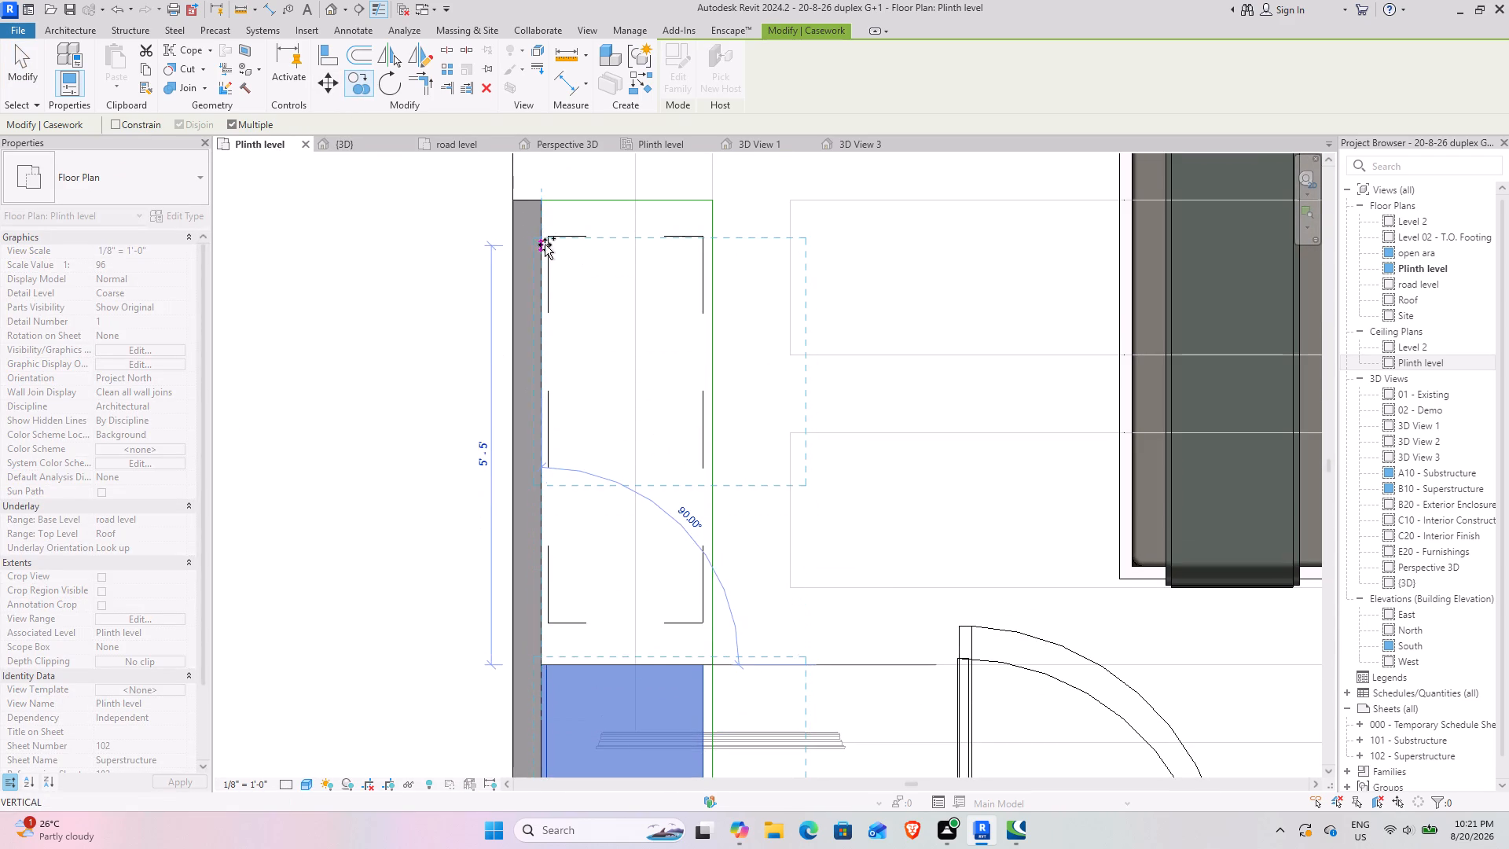
{"action": "left_click", "coordinate": [545, 234]}
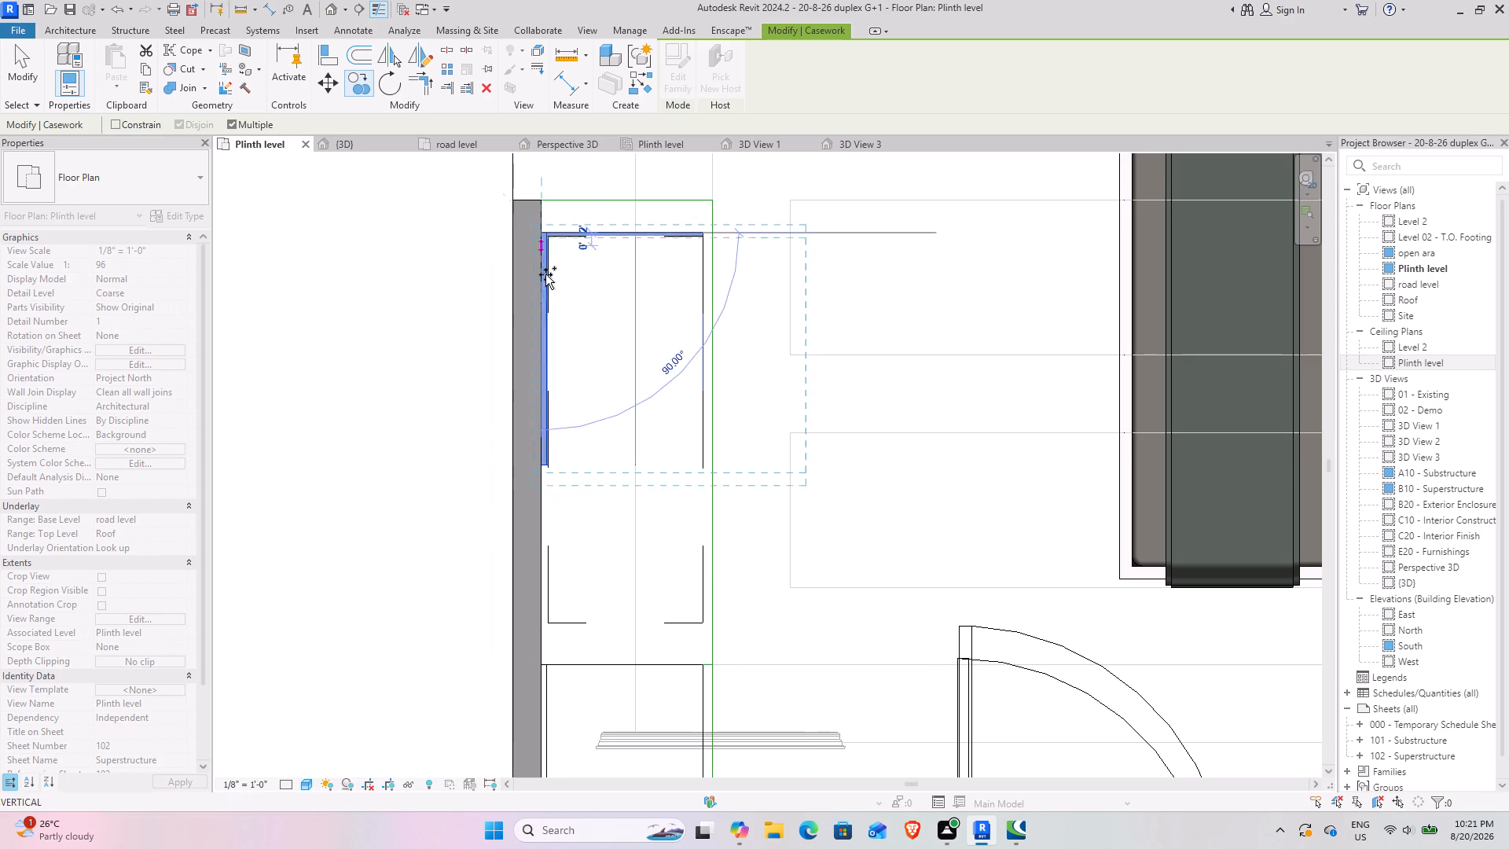
{"action": "left_click", "coordinate": [28, 64]}
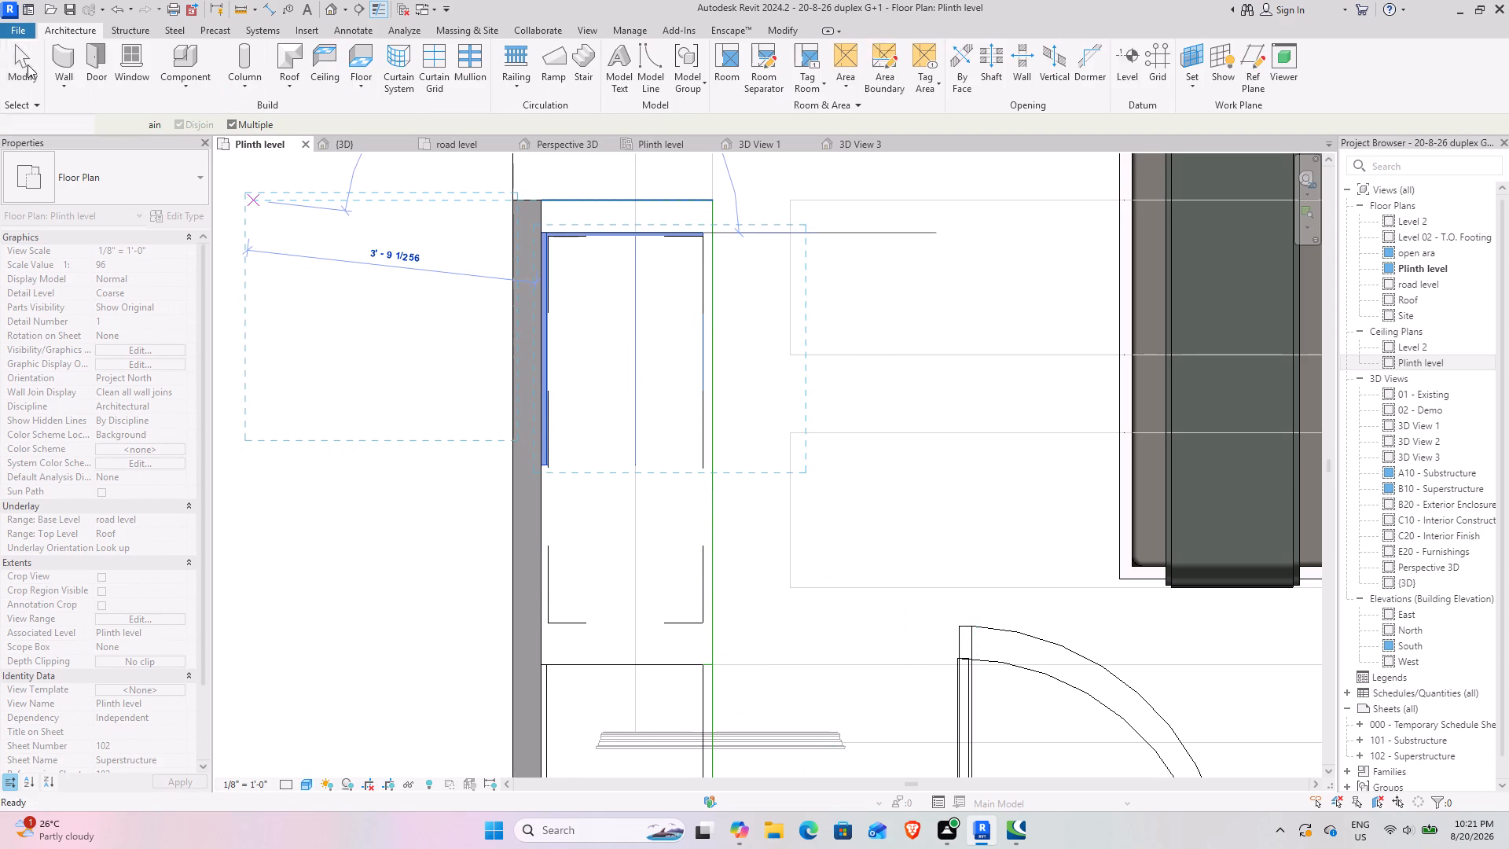
Stretch the copied counter top over the cabinet to meet the original counter top's edge, about 5' 7" long.
{"action": "left_click", "coordinate": [569, 233]}
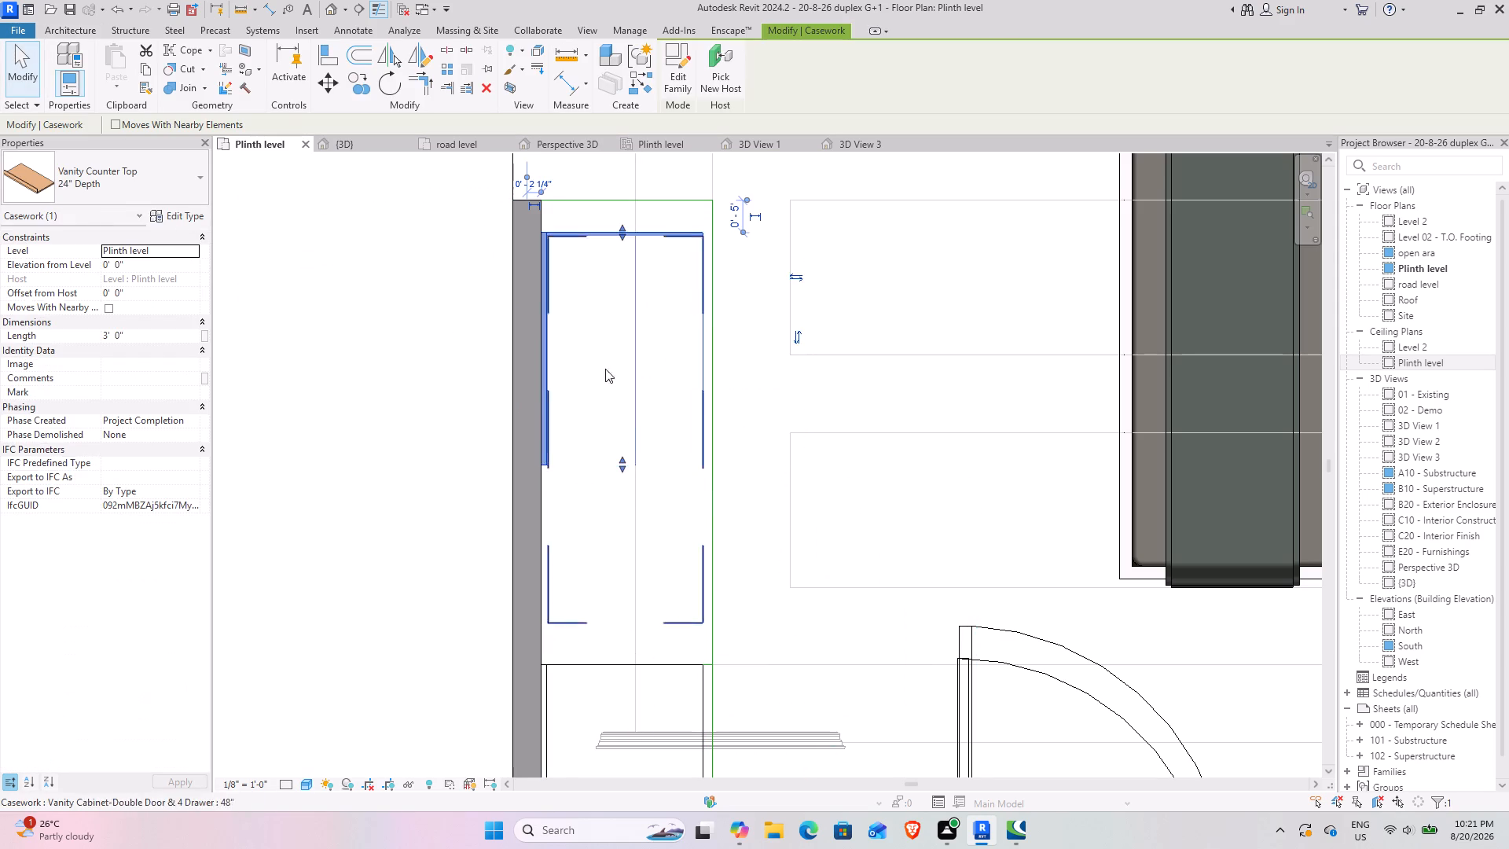
{"action": "left_click_drag", "start_coordinate": [622, 469], "coordinate": [633, 509]}
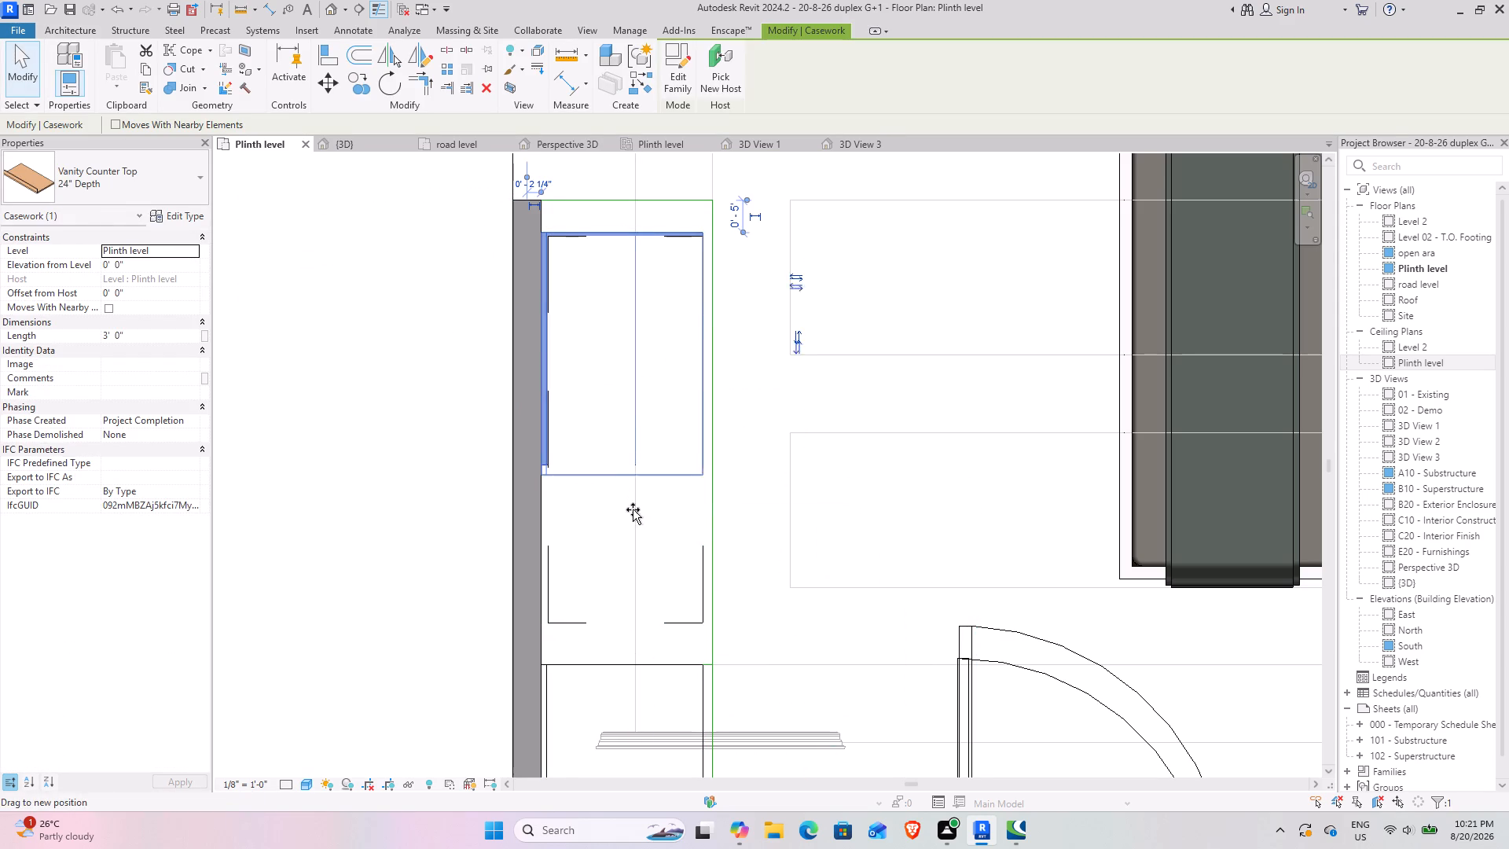
{"action": "left_click_drag", "start_coordinate": [633, 509], "coordinate": [615, 666]}
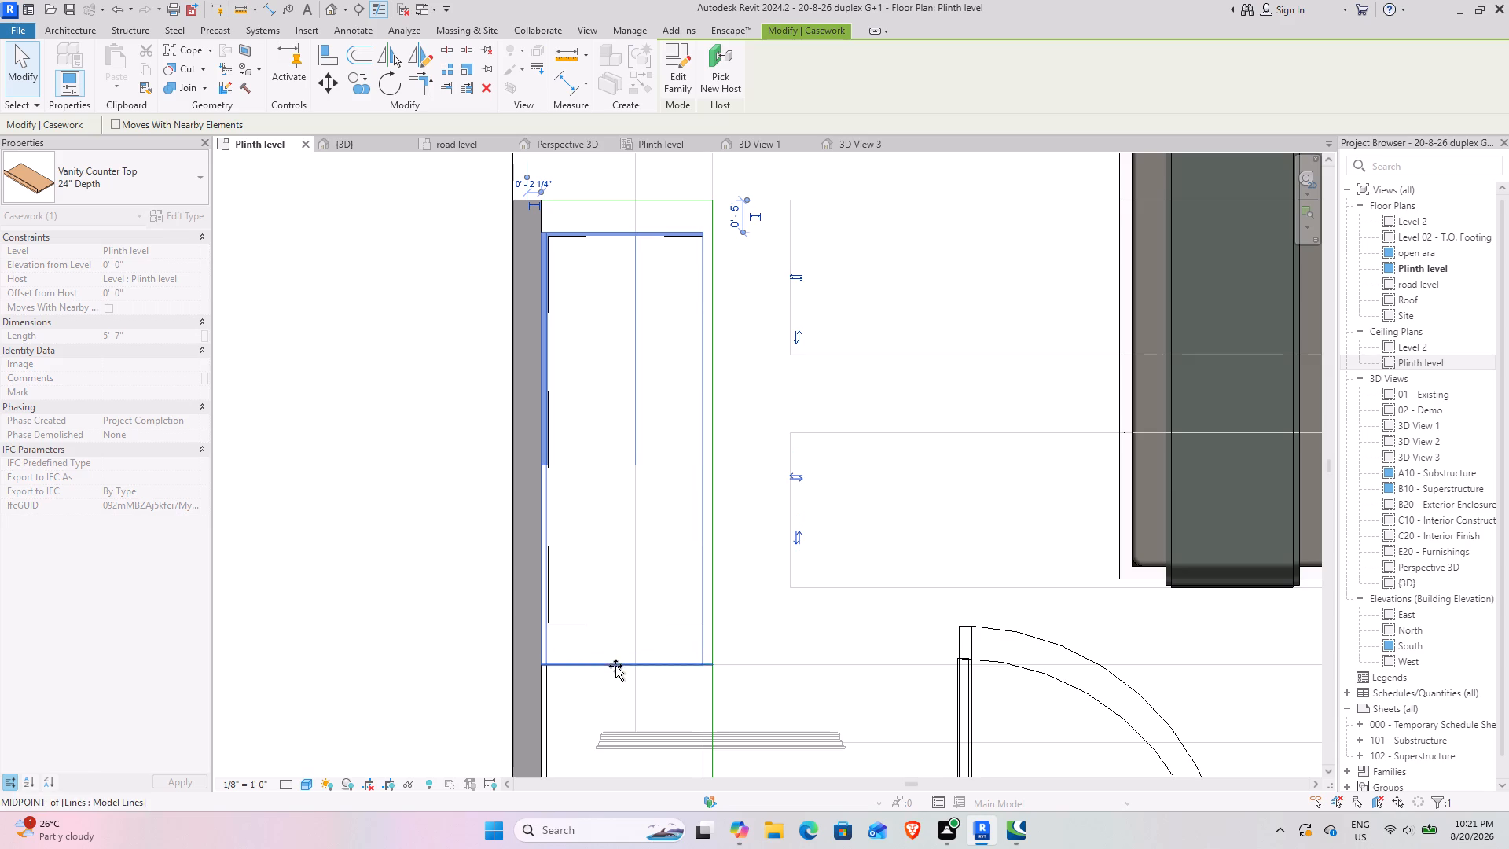
Shorten the counter top over the vanity cabinet to end just past the cabinet, leaving a gap to the original counter top.
{"action": "left_click_drag", "start_coordinate": [615, 666], "coordinate": [615, 666]}
{"action": "left_click", "coordinate": [338, 142]}
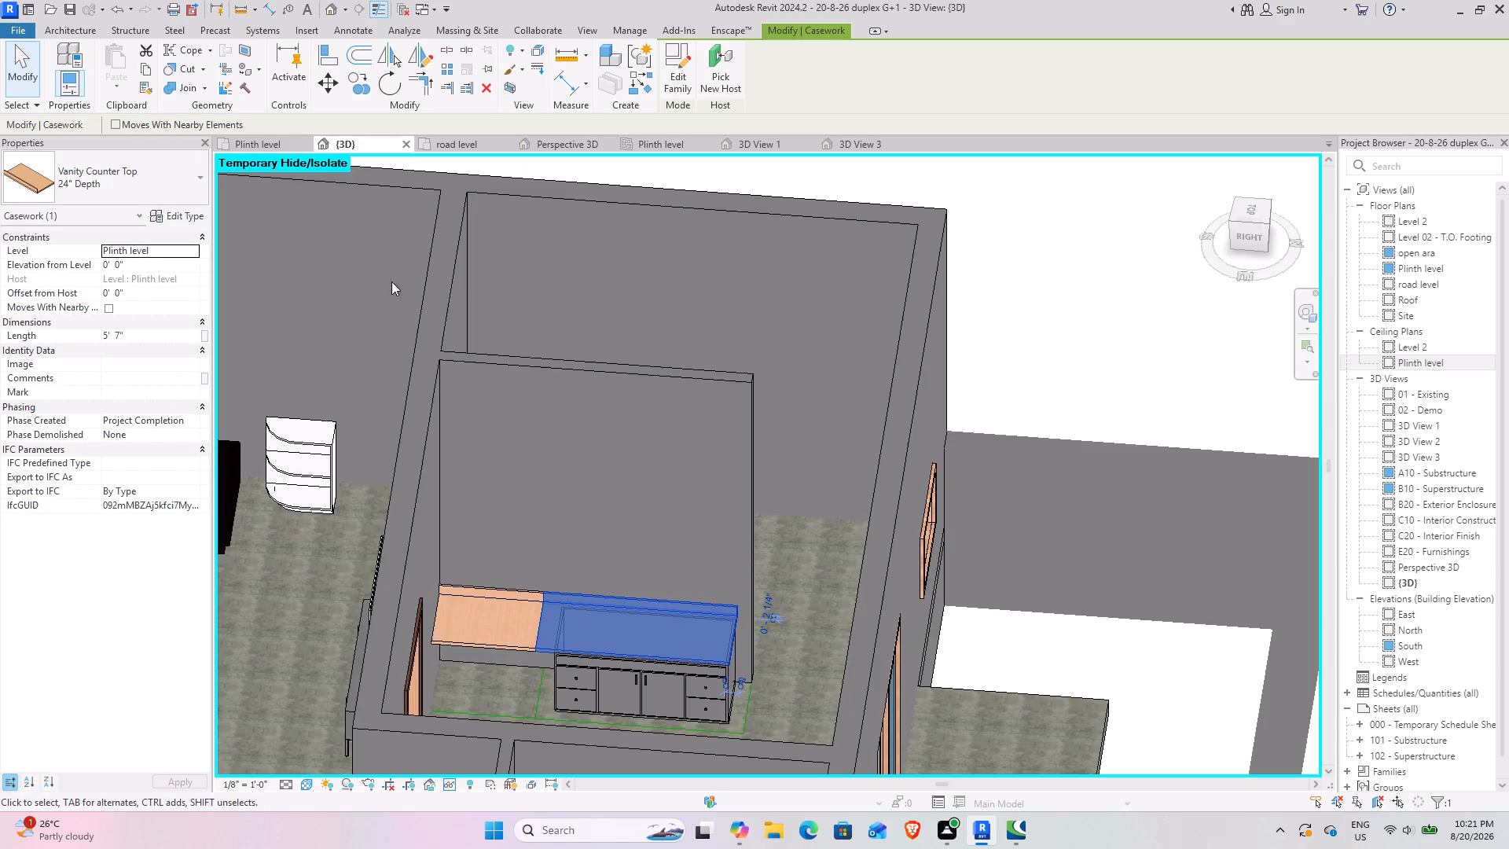
{"action": "left_click", "coordinate": [1103, 560]}
{"action": "middle_click_drag", "start_coordinate": [632, 578], "coordinate": [620, 538]}
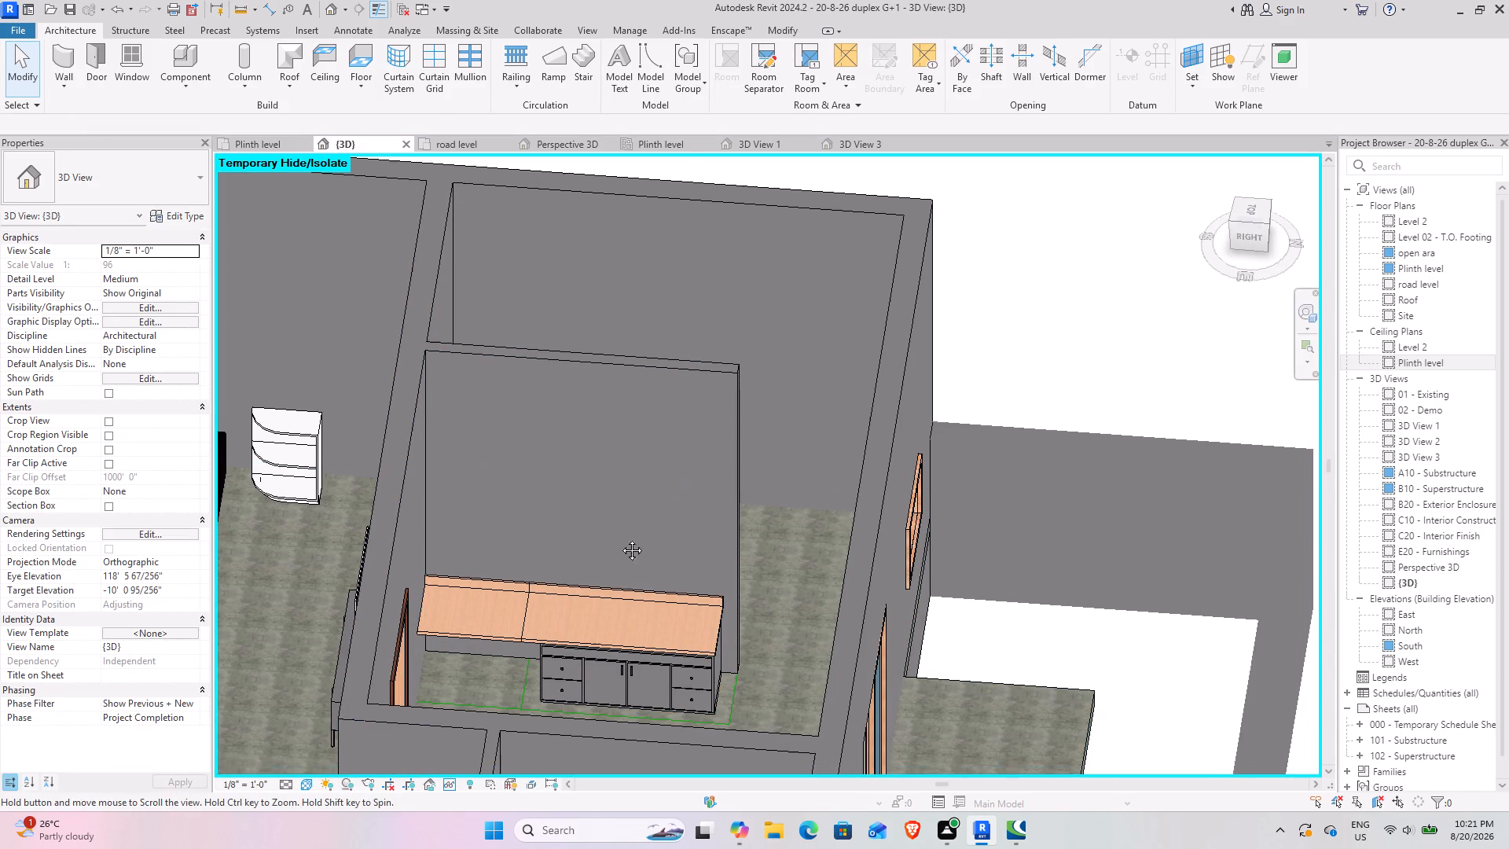
{"action": "middle_click_drag", "start_coordinate": [620, 538], "coordinate": [623, 524]}
{"action": "left_click", "coordinate": [549, 594]}
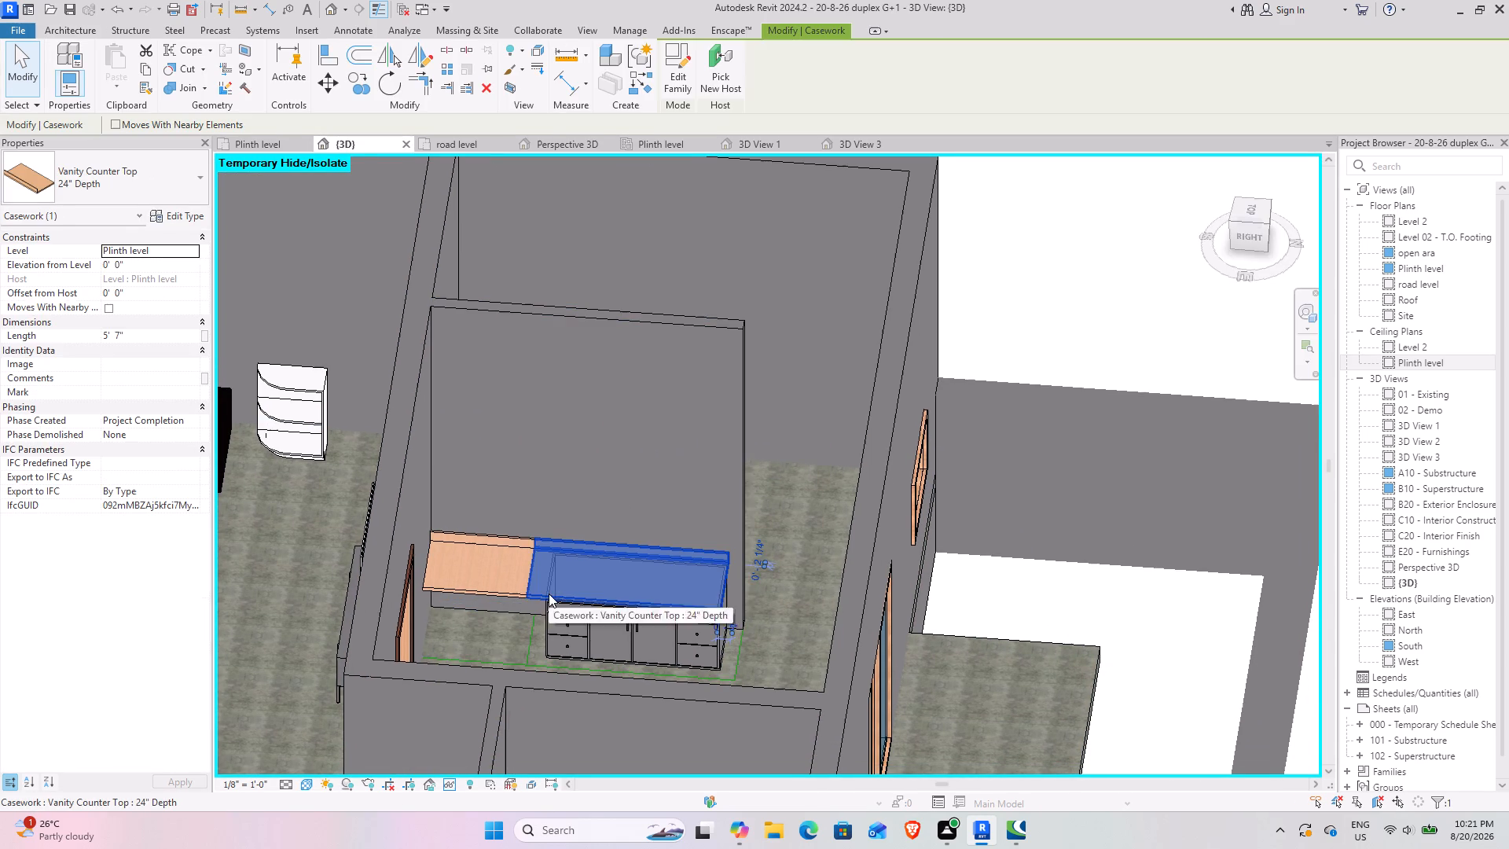
{"action": "scroll", "coordinate": [564, 538], "scroll_direction": "up", "scroll_amount": 2}
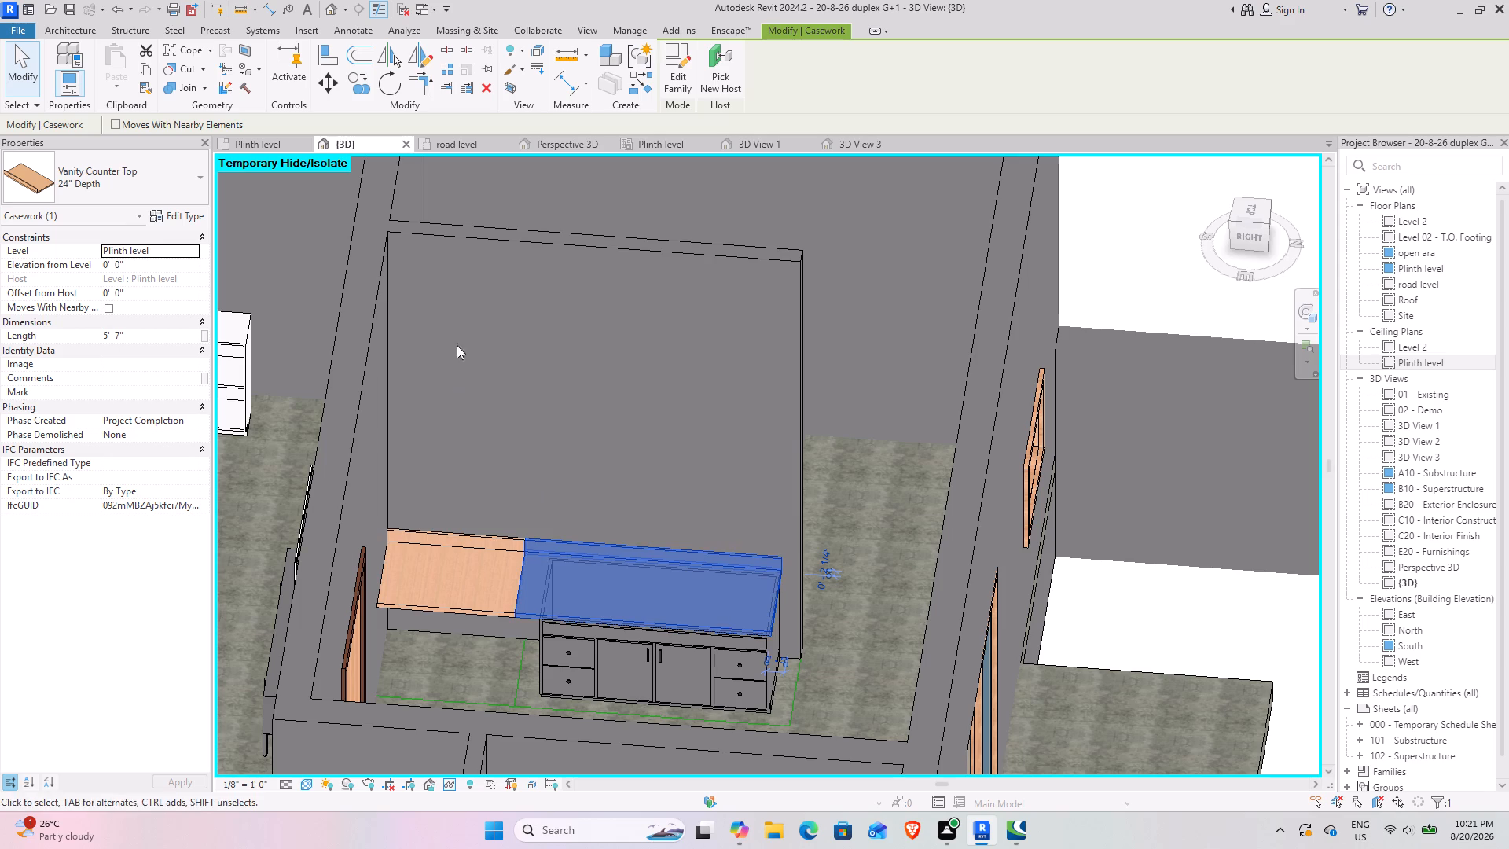
{"action": "left_click", "coordinate": [249, 144]}
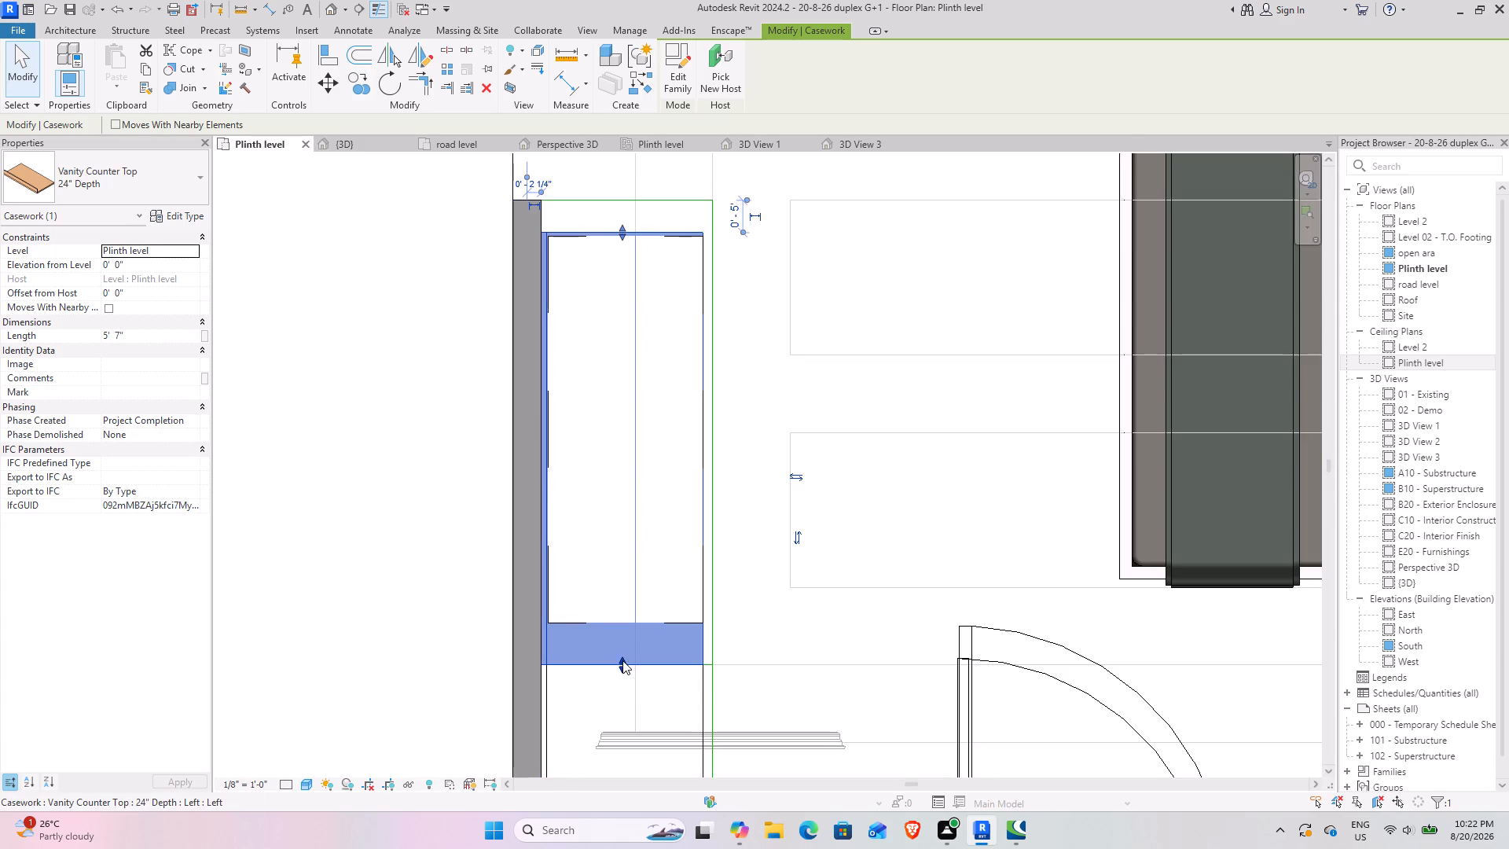
{"action": "left_click_drag", "start_coordinate": [620, 660], "coordinate": [621, 636]}
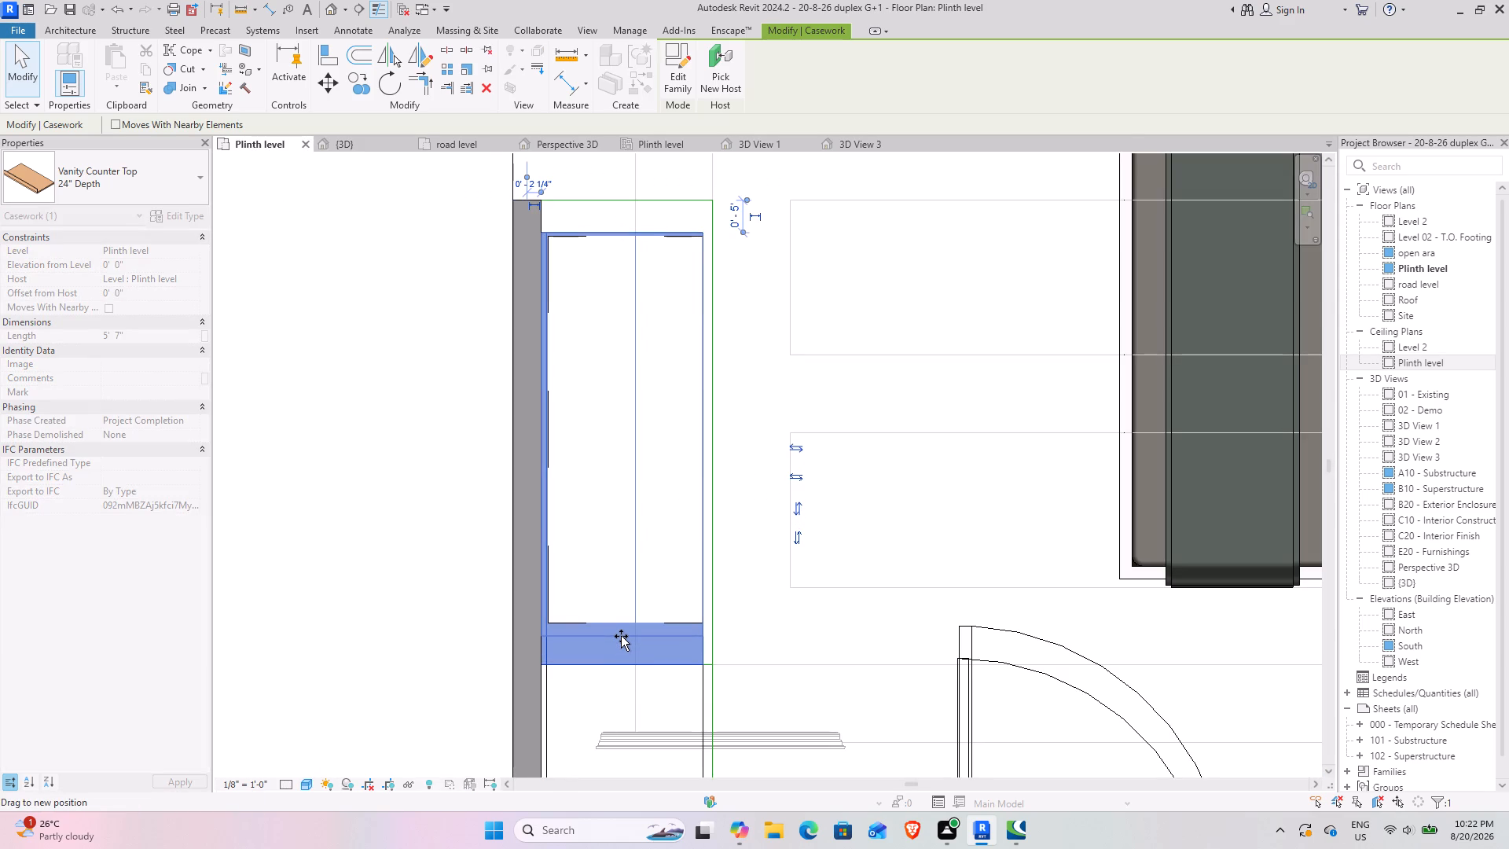
{"action": "left_click_drag", "start_coordinate": [621, 636], "coordinate": [622, 631]}
Examine the two counter tops and the vanity cabinet along the partition wall in the 3D view.
{"action": "left_click", "coordinate": [354, 153]}
{"action": "left_click", "coordinate": [349, 146]}
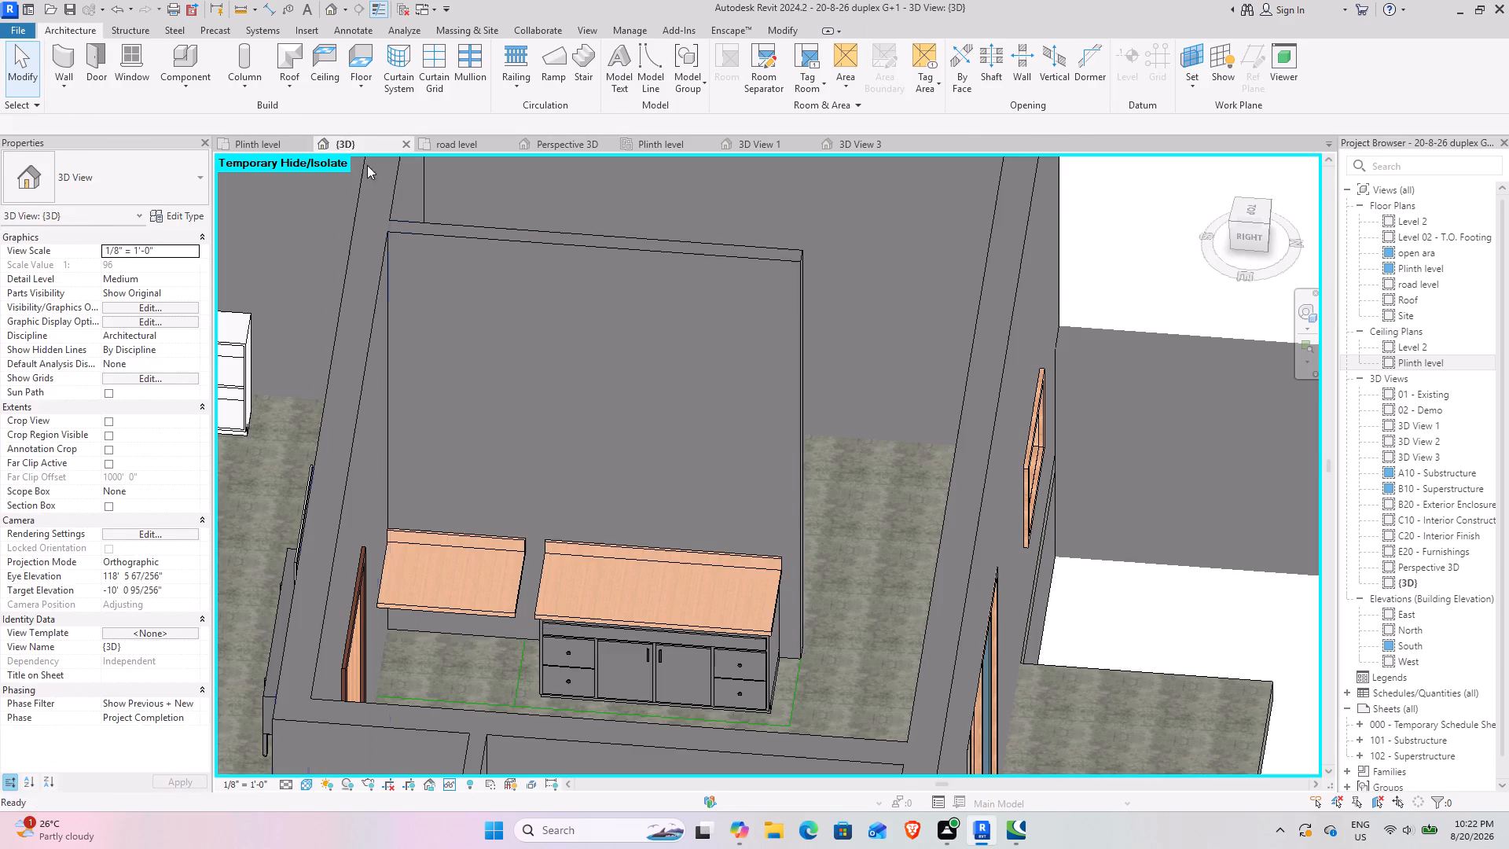
{"action": "left_click", "coordinate": [882, 681]}
{"action": "scroll", "coordinate": [778, 607], "scroll_direction": "down", "scroll_amount": 1}
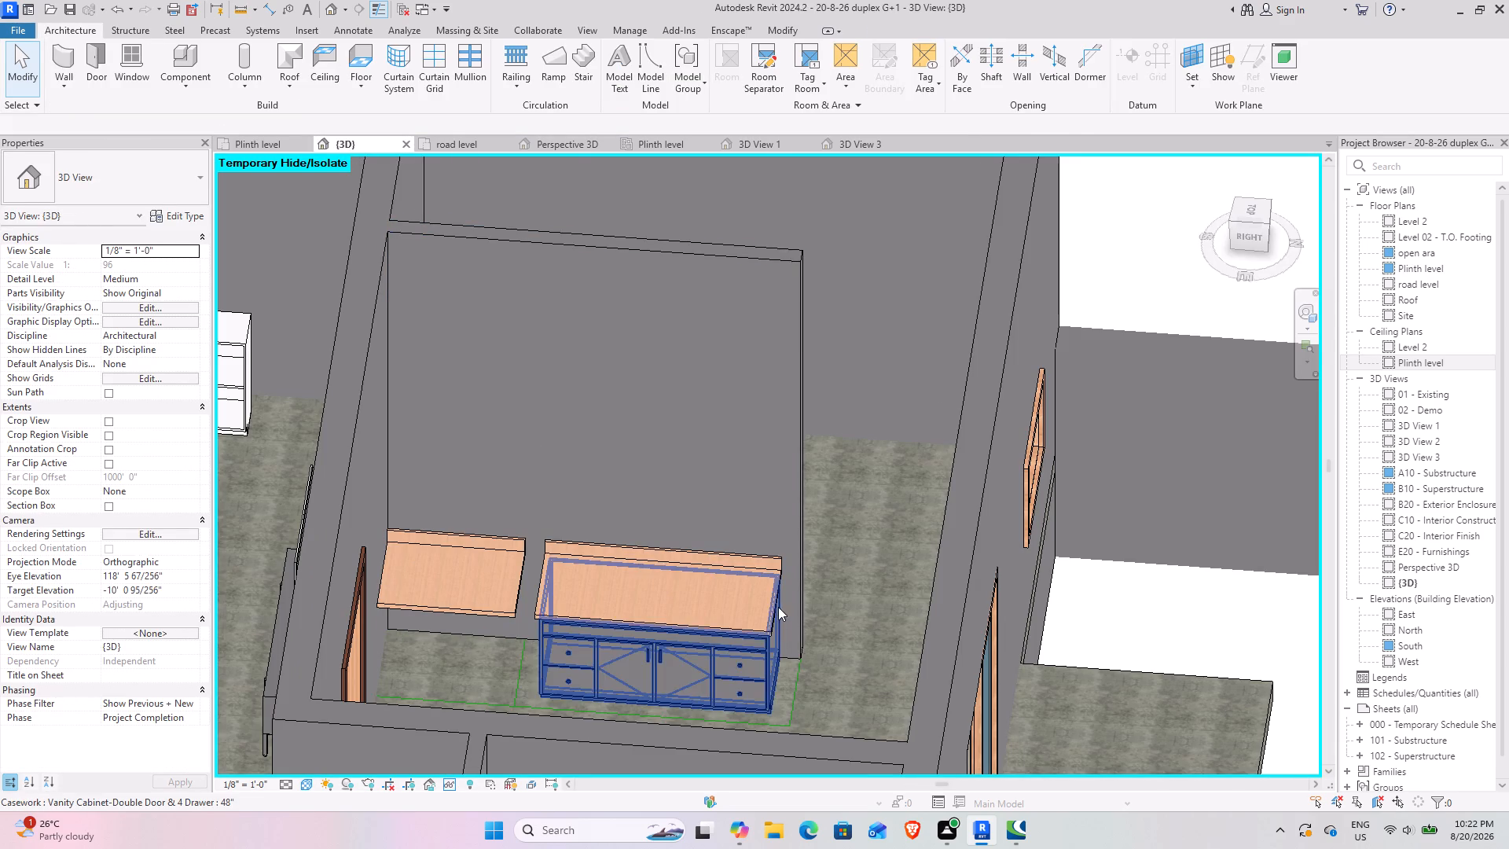
{"action": "scroll", "coordinate": [778, 607], "scroll_direction": "down", "scroll_amount": 1}
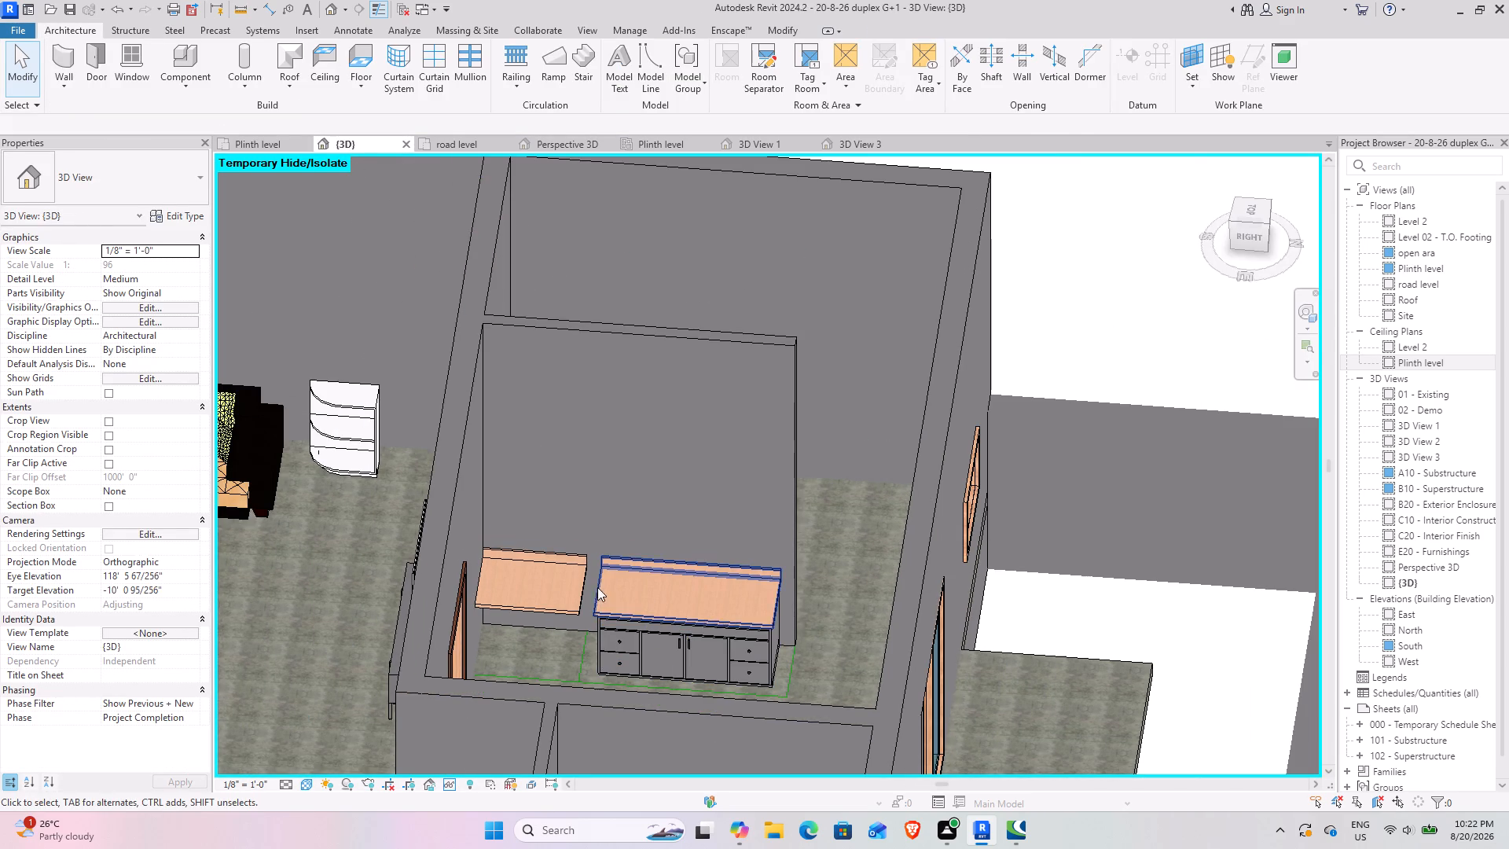
{"action": "scroll", "coordinate": [593, 584], "scroll_direction": "up", "scroll_amount": 3}
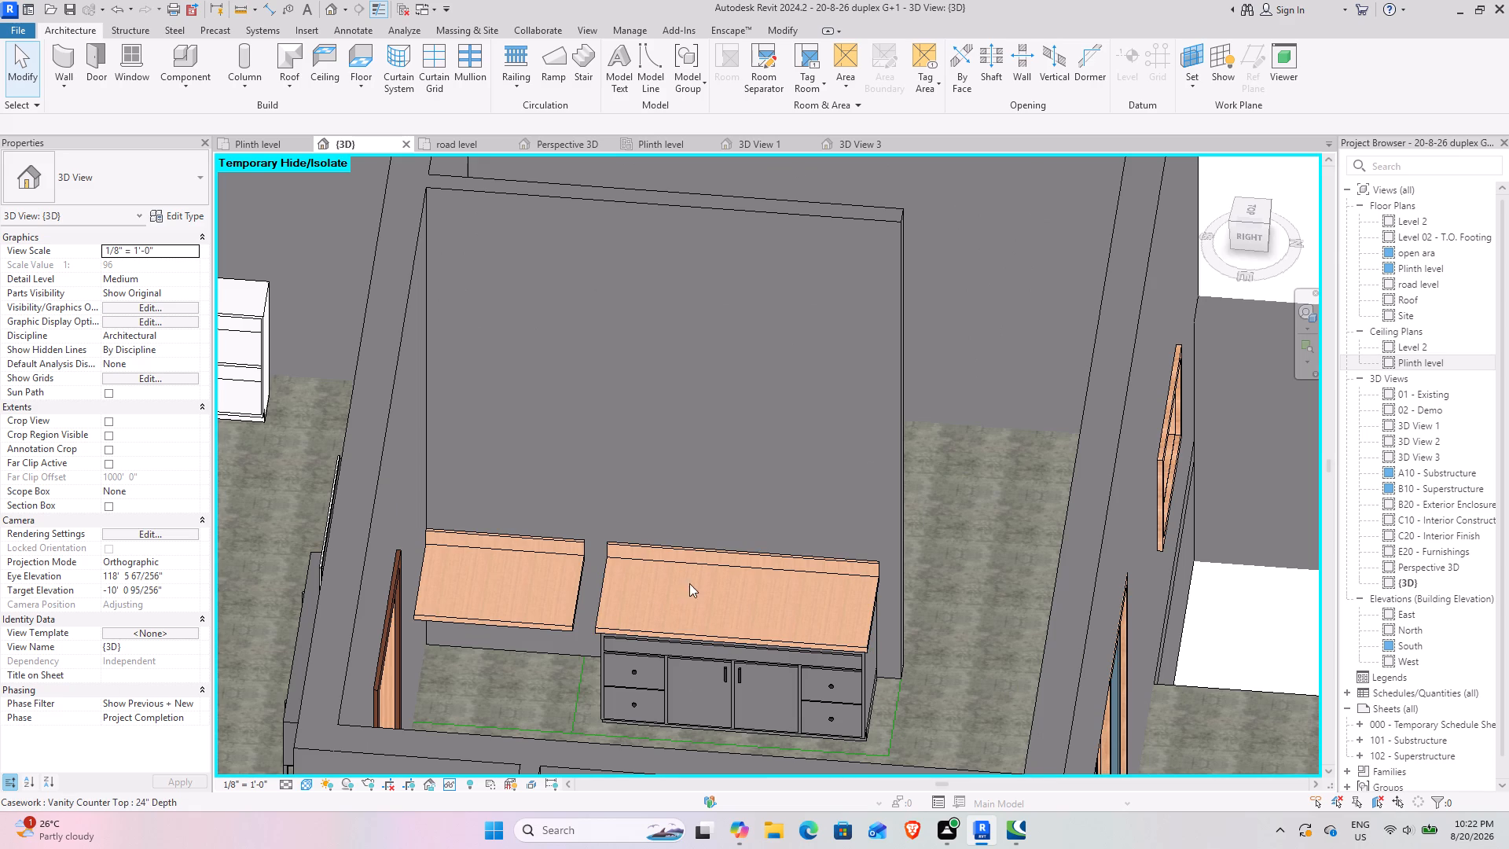
{"action": "scroll", "coordinate": [693, 572], "scroll_direction": "up", "scroll_amount": 2}
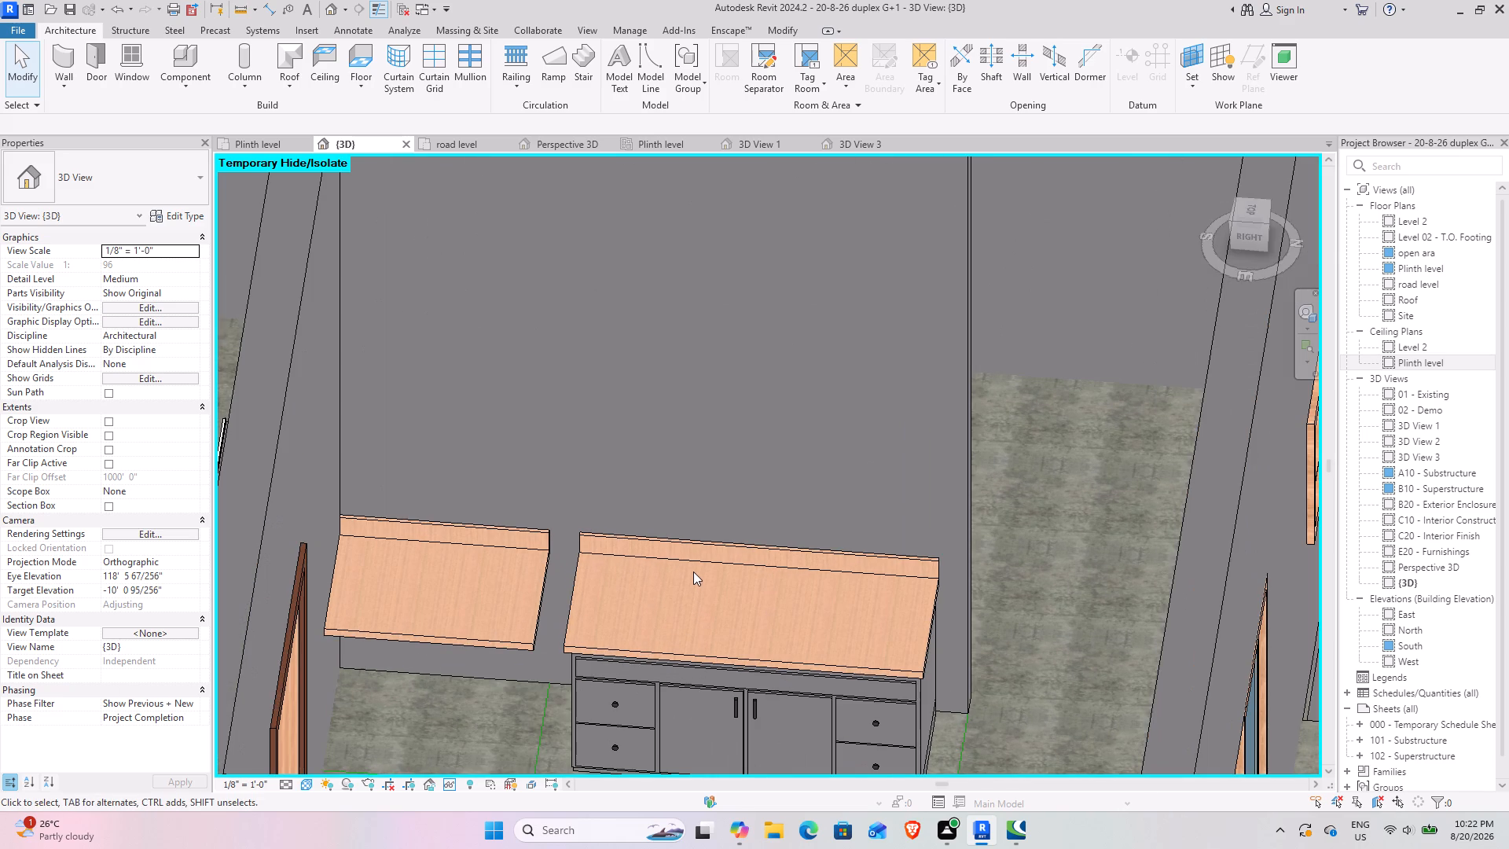
{"action": "scroll", "coordinate": [690, 572], "scroll_direction": "down", "scroll_amount": 2}
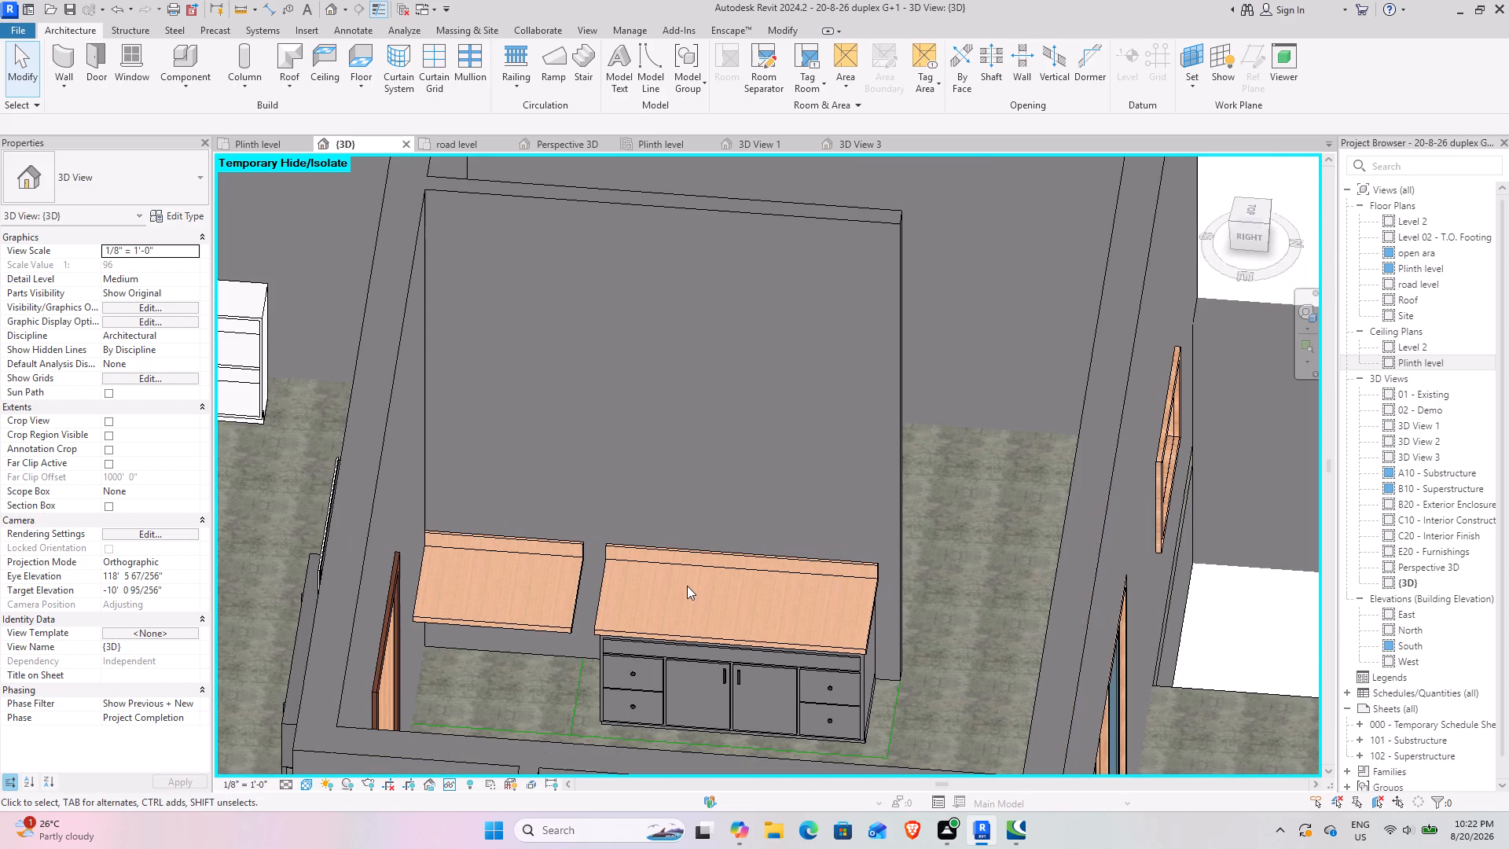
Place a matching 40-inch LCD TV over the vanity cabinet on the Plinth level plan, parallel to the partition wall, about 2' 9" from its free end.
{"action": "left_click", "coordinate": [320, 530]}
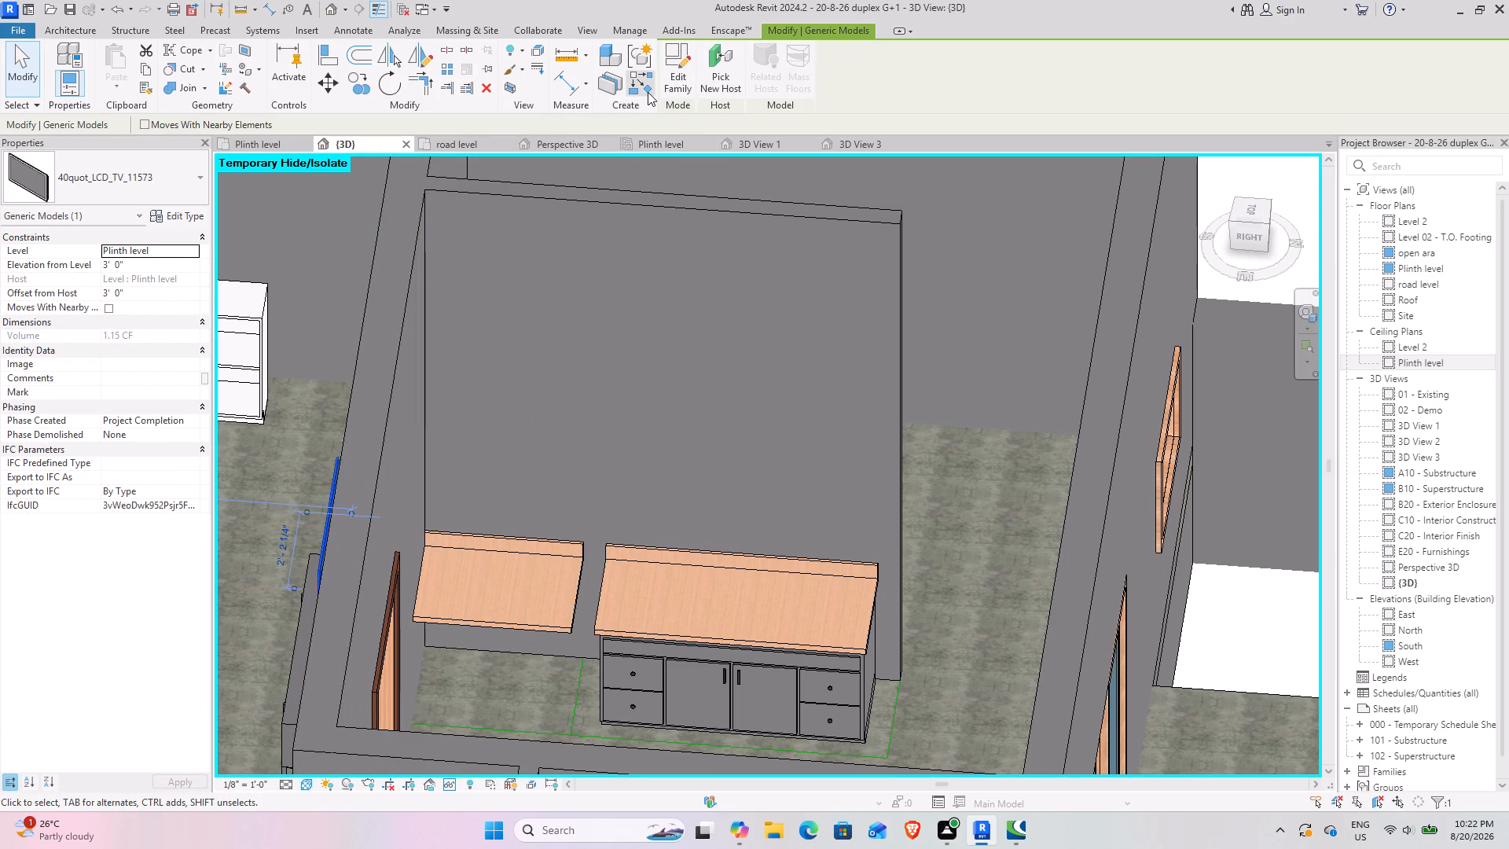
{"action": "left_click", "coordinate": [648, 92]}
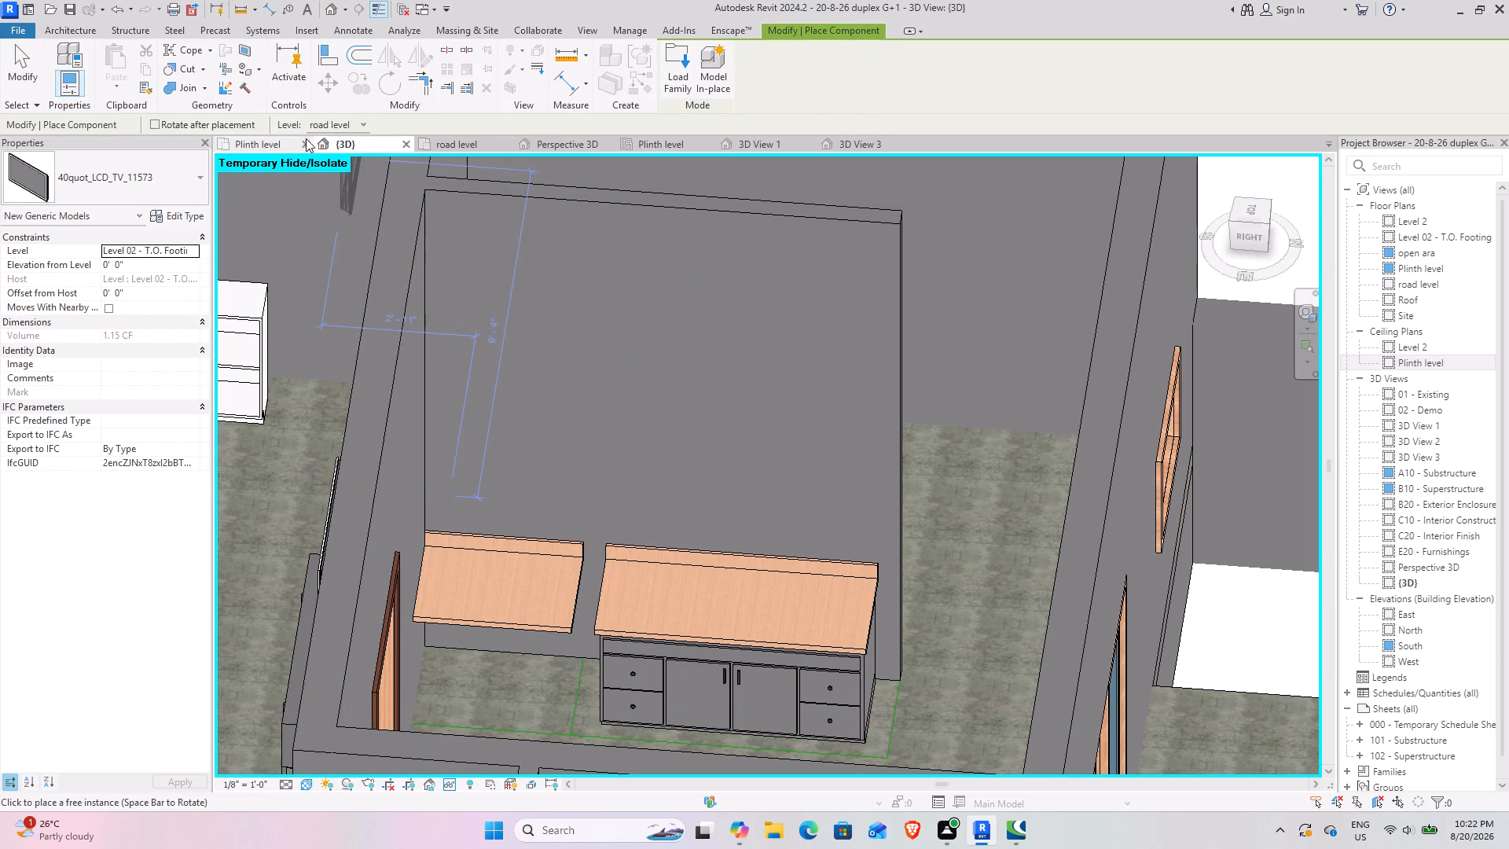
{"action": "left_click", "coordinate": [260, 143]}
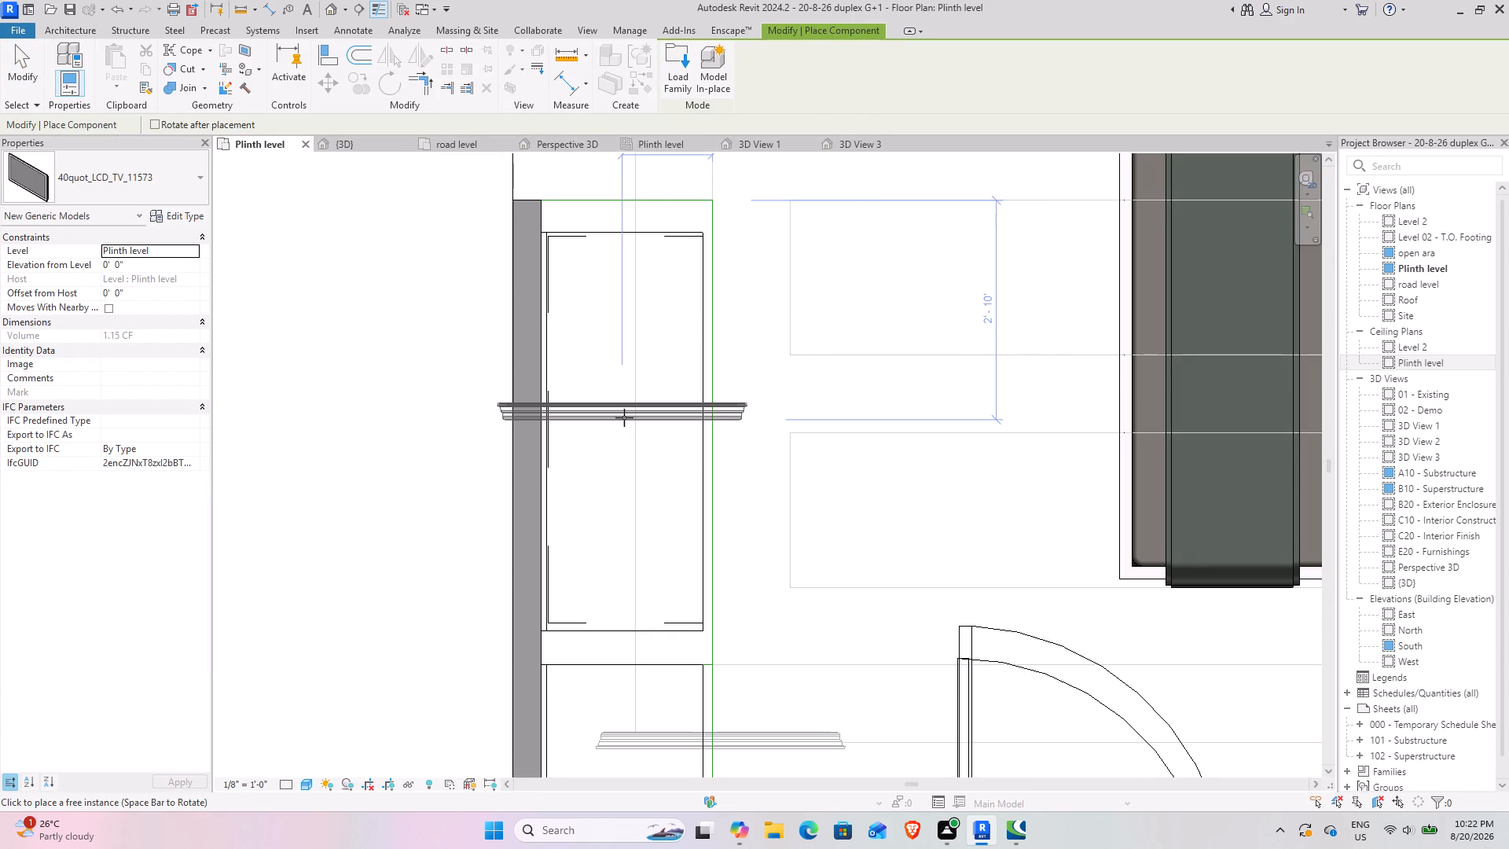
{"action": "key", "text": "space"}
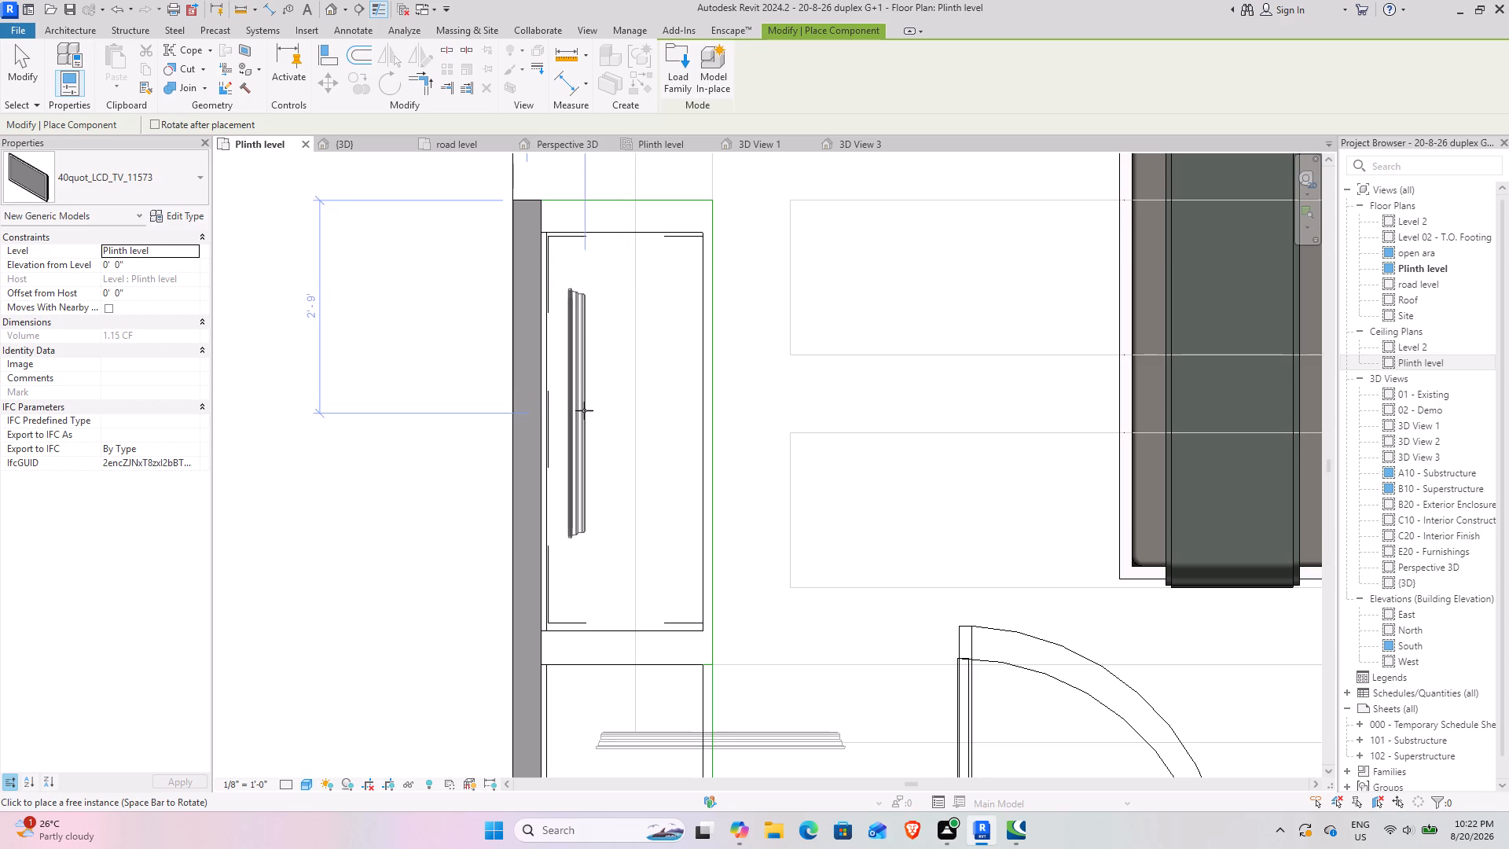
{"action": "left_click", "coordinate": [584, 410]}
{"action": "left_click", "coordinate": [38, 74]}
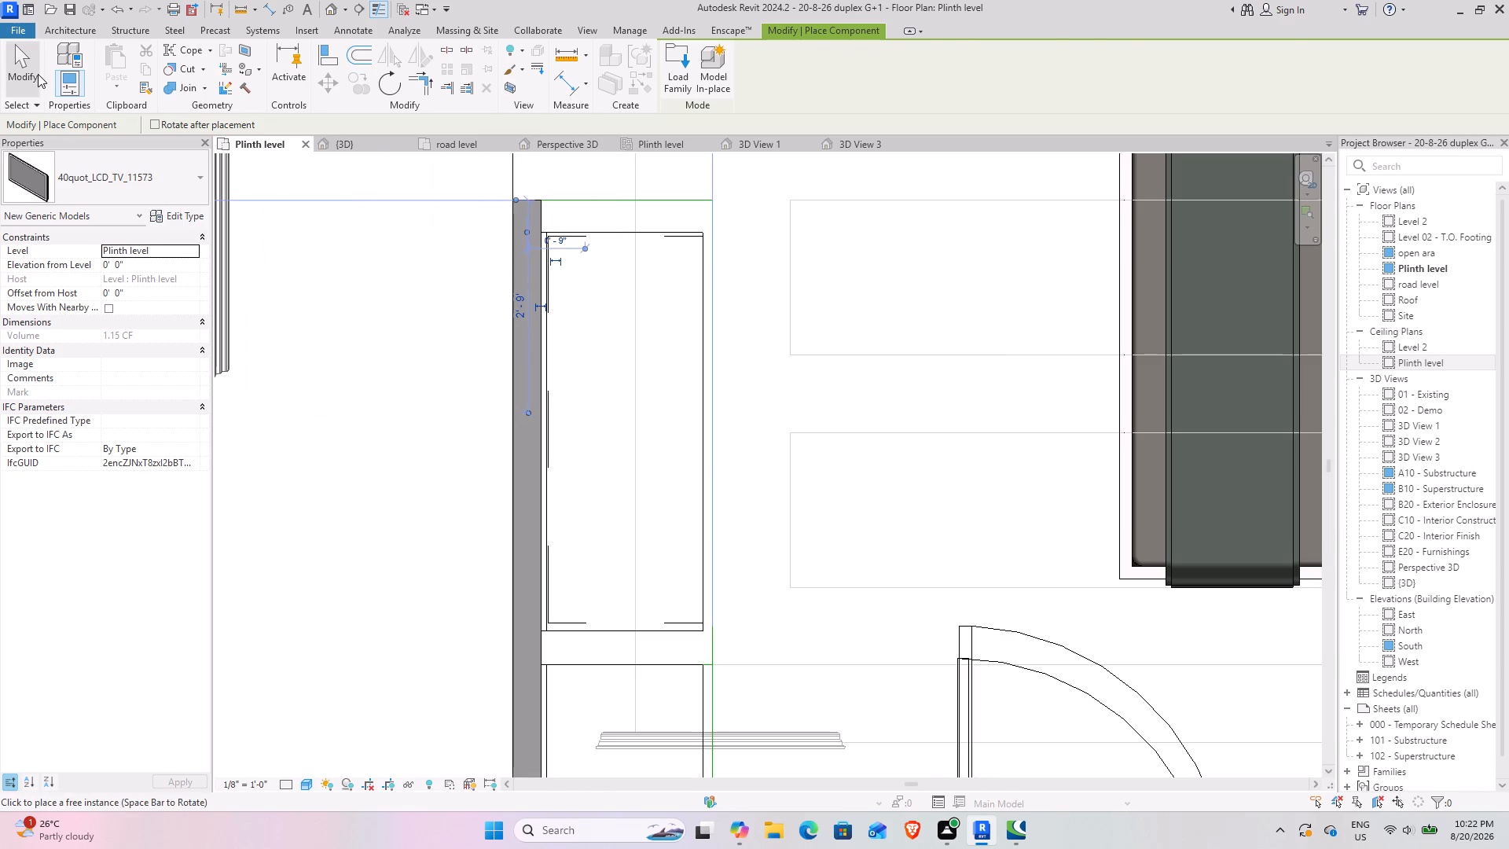
Inspect the vanity cabinet and its surroundings in the 3D view to check the TV placement.
{"action": "left_click", "coordinate": [358, 146]}
{"action": "scroll", "coordinate": [557, 531], "scroll_direction": "down", "scroll_amount": 3}
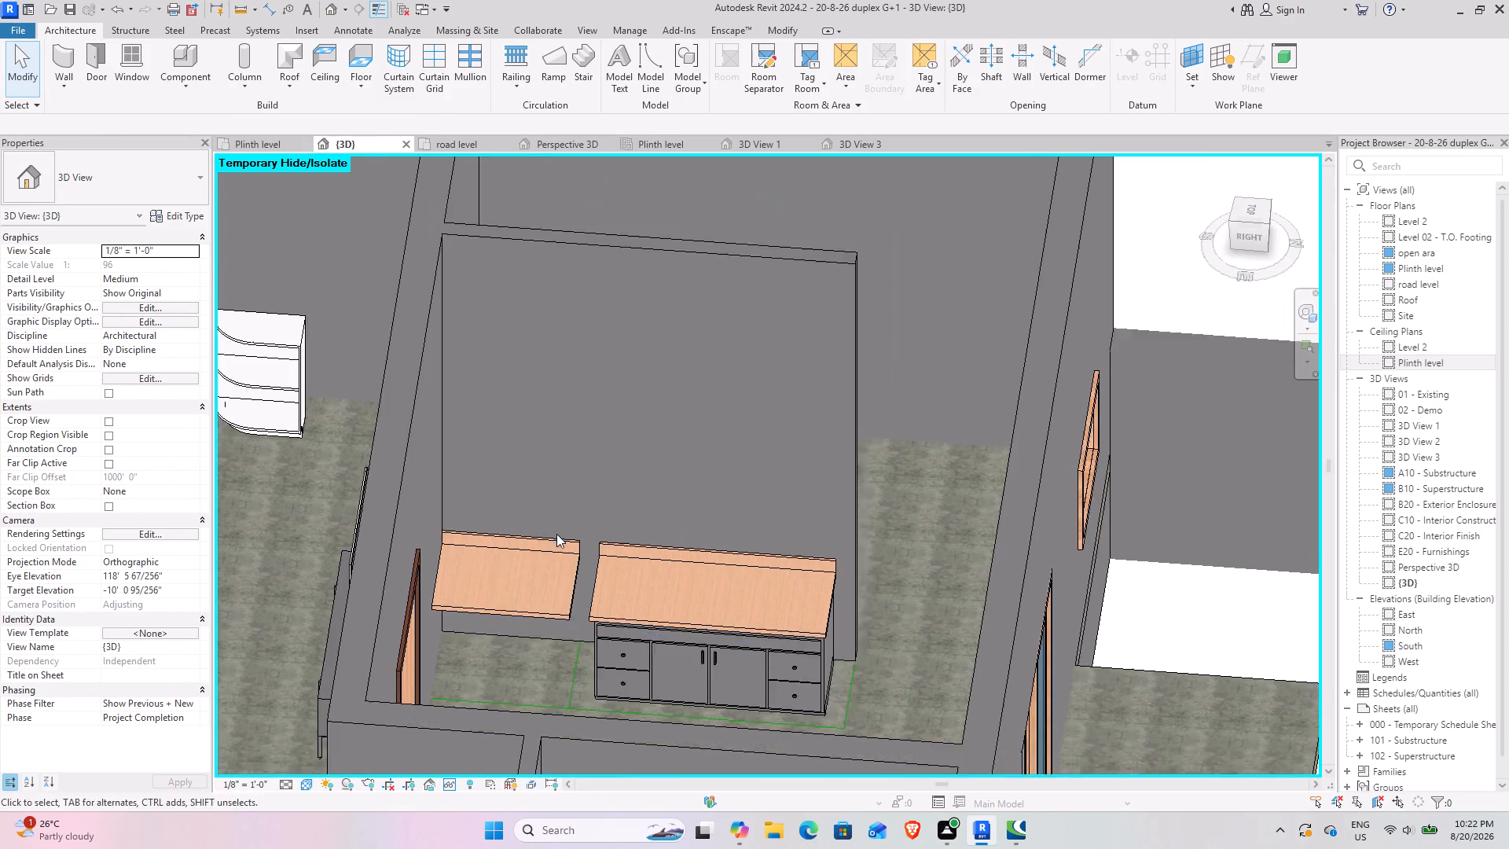
{"action": "key", "text": "space"}
{"action": "key", "text": "space"}
{"action": "key", "text": "space"}
{"action": "key", "text": "space"}
{"action": "key", "text": "space"}
{"action": "key", "text": "space"}
{"action": "key", "text": "space"}
{"action": "key", "text": "space"}
{"action": "key", "text": "space"}
{"action": "key", "text": "space"}
{"action": "key", "text": "space"}
{"action": "key", "text": "space"}
{"action": "key", "text": "space"}
{"action": "key", "text": "space"}
{"action": "key", "text": "space"}
{"action": "middle_click_drag", "start_coordinate": [527, 552], "coordinate": [755, 454]}
{"action": "scroll", "coordinate": [654, 491], "scroll_direction": "down", "scroll_amount": 2}
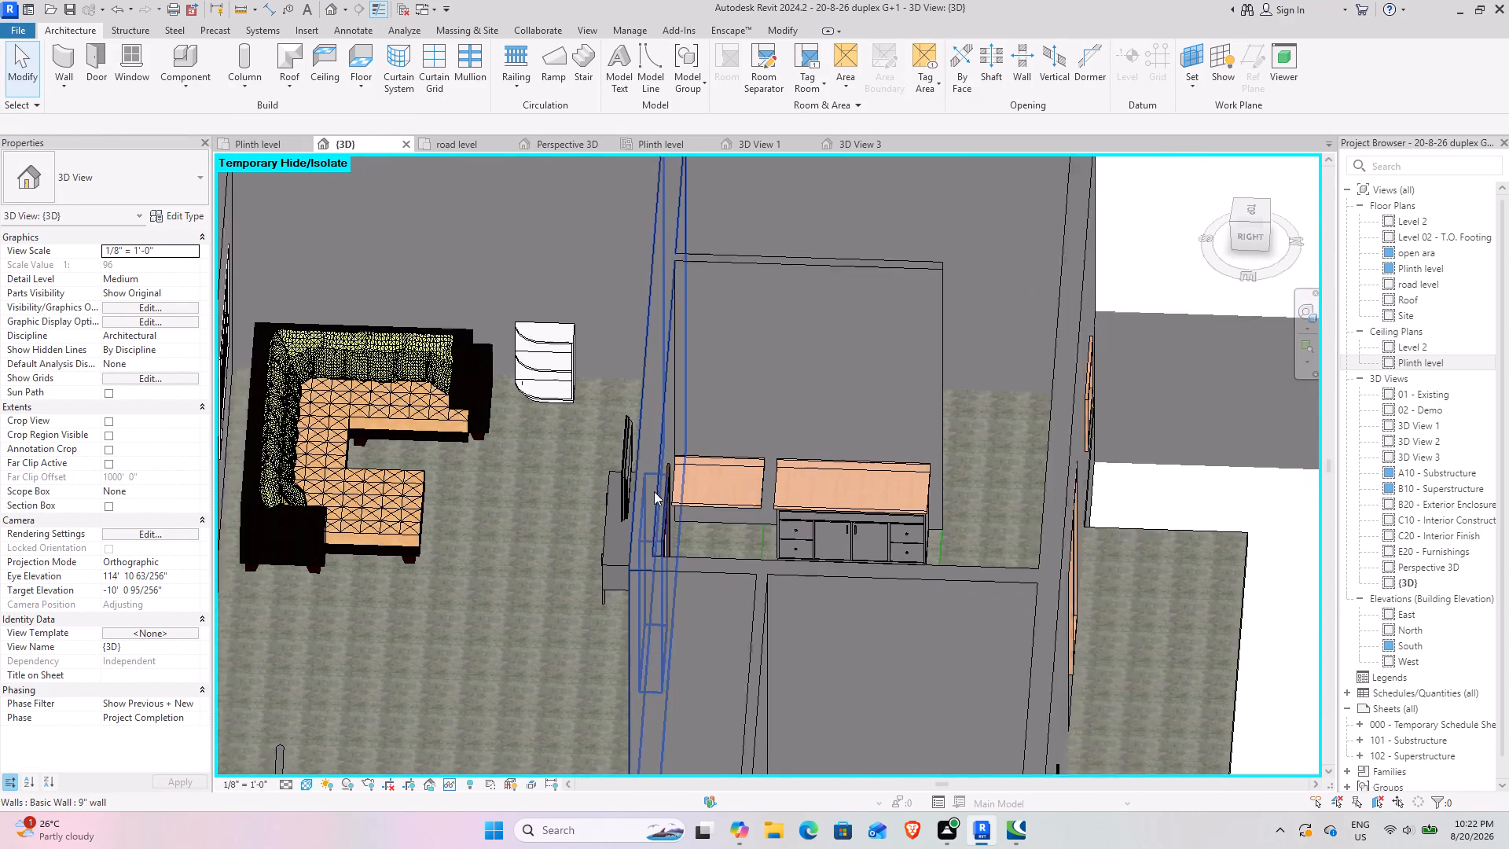
{"action": "middle_click_drag", "start_coordinate": [654, 487], "coordinate": [815, 485]}
{"action": "middle_click_drag", "start_coordinate": [815, 485], "coordinate": [646, 549]}
Place another matching 40-inch LCD TV over the cabinet on the Plinth level plan, parallel to the partition wall, about 3' 6" from the original counter top.
{"action": "left_click", "coordinate": [249, 141]}
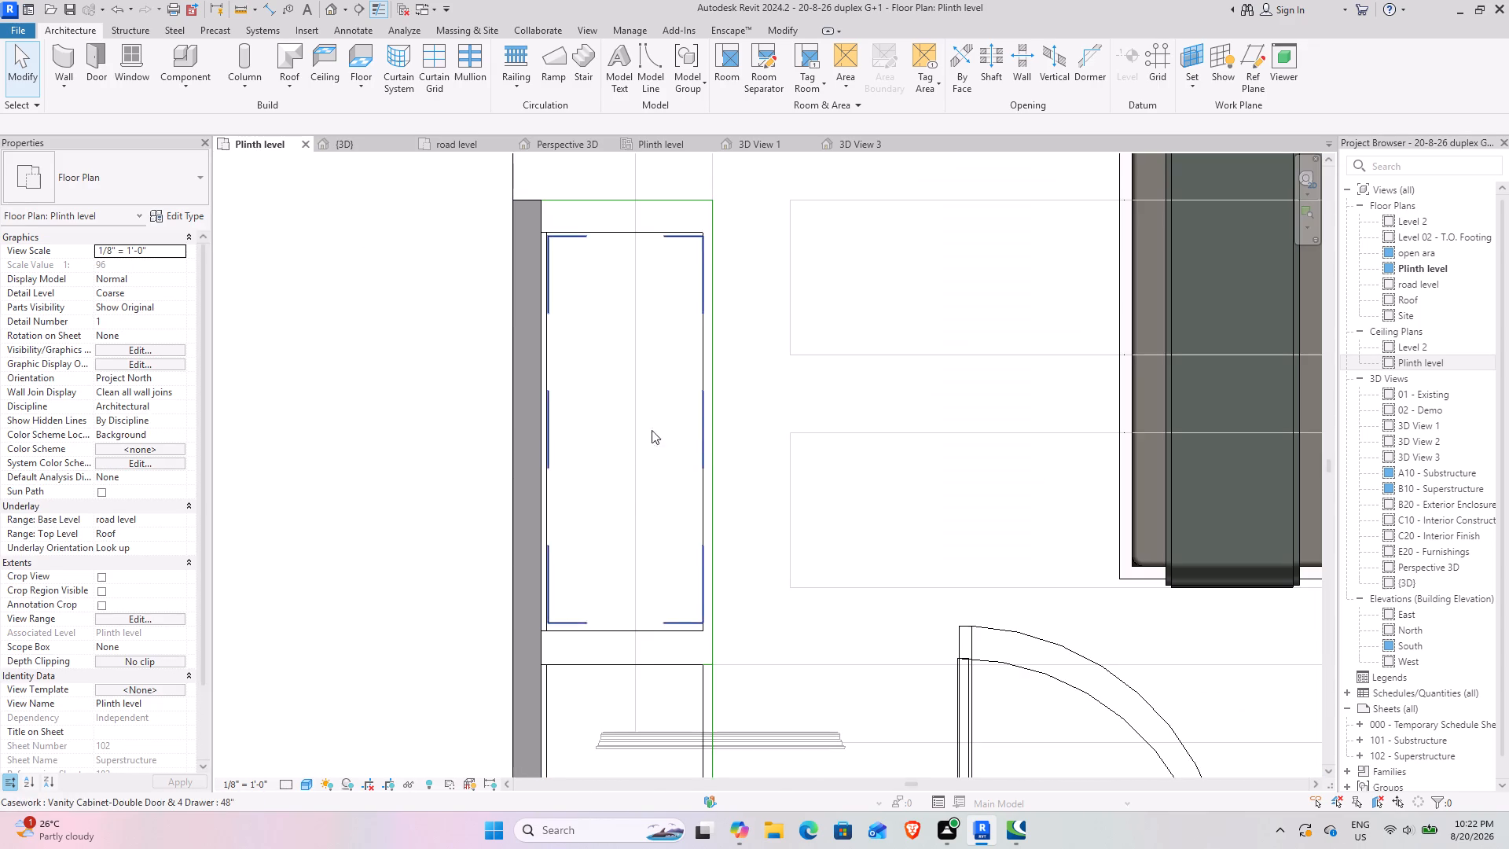
{"action": "scroll", "coordinate": [627, 487], "scroll_direction": "down", "scroll_amount": 4}
{"action": "middle_click_drag", "start_coordinate": [634, 536], "coordinate": [635, 434]}
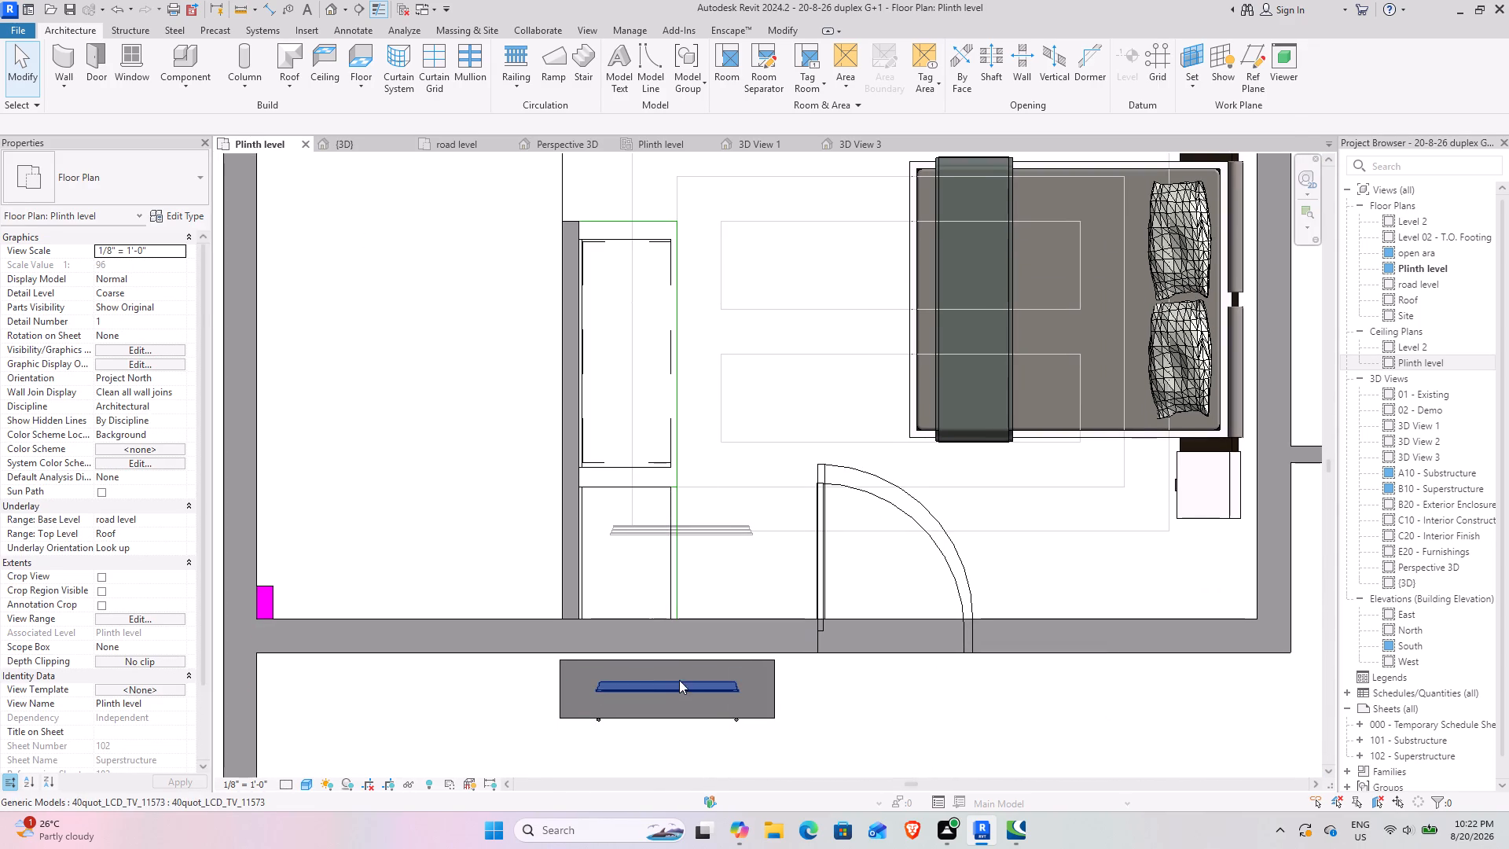
{"action": "left_click", "coordinate": [680, 685]}
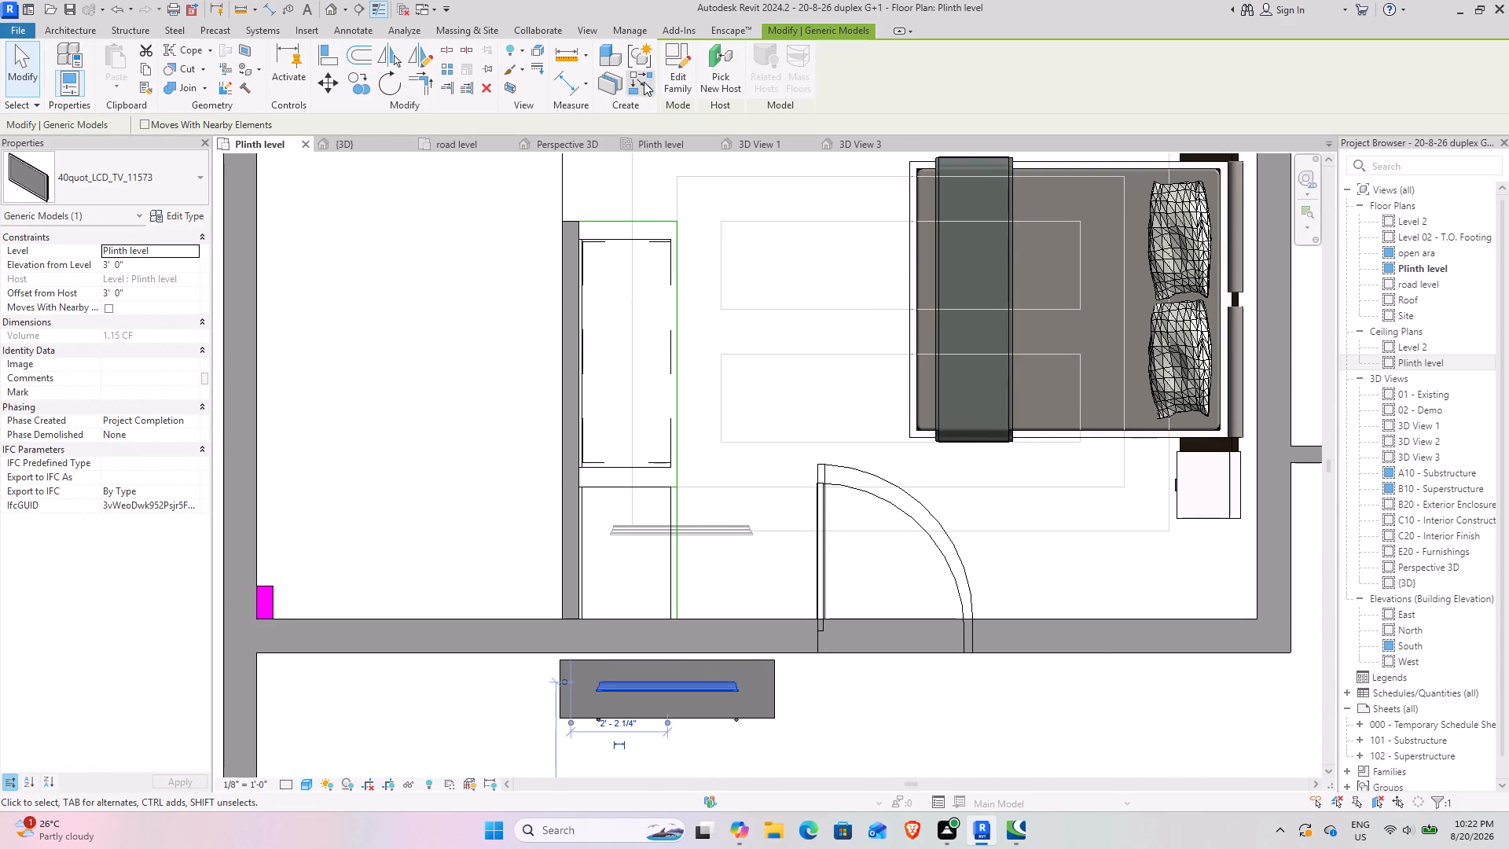
{"action": "left_click", "coordinate": [641, 81]}
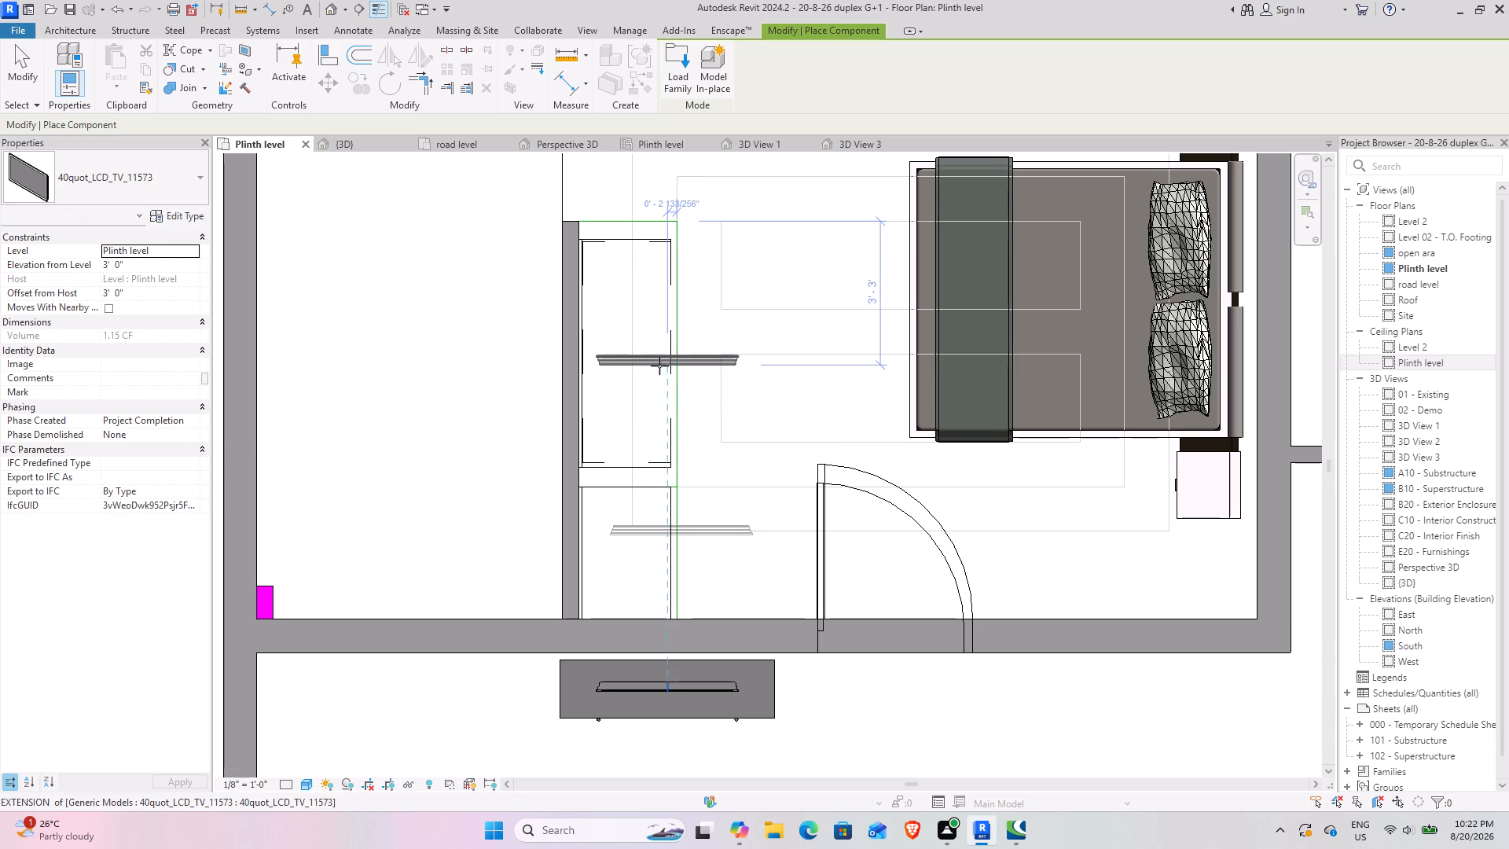
{"action": "key", "text": "space"}
{"action": "key", "text": "space"}
{"action": "key", "text": "space"}
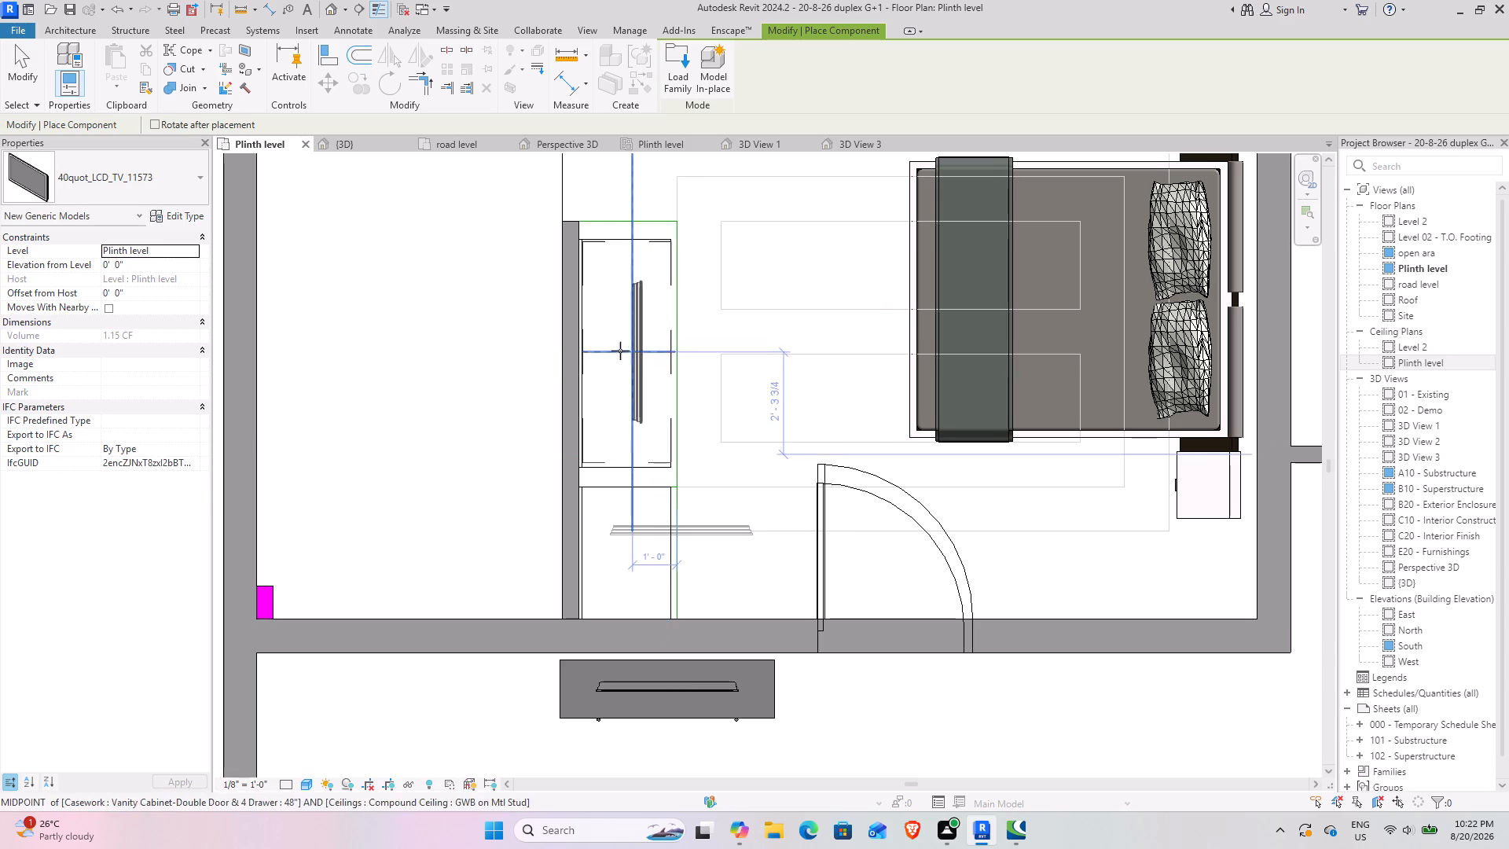
{"action": "left_click", "coordinate": [598, 332]}
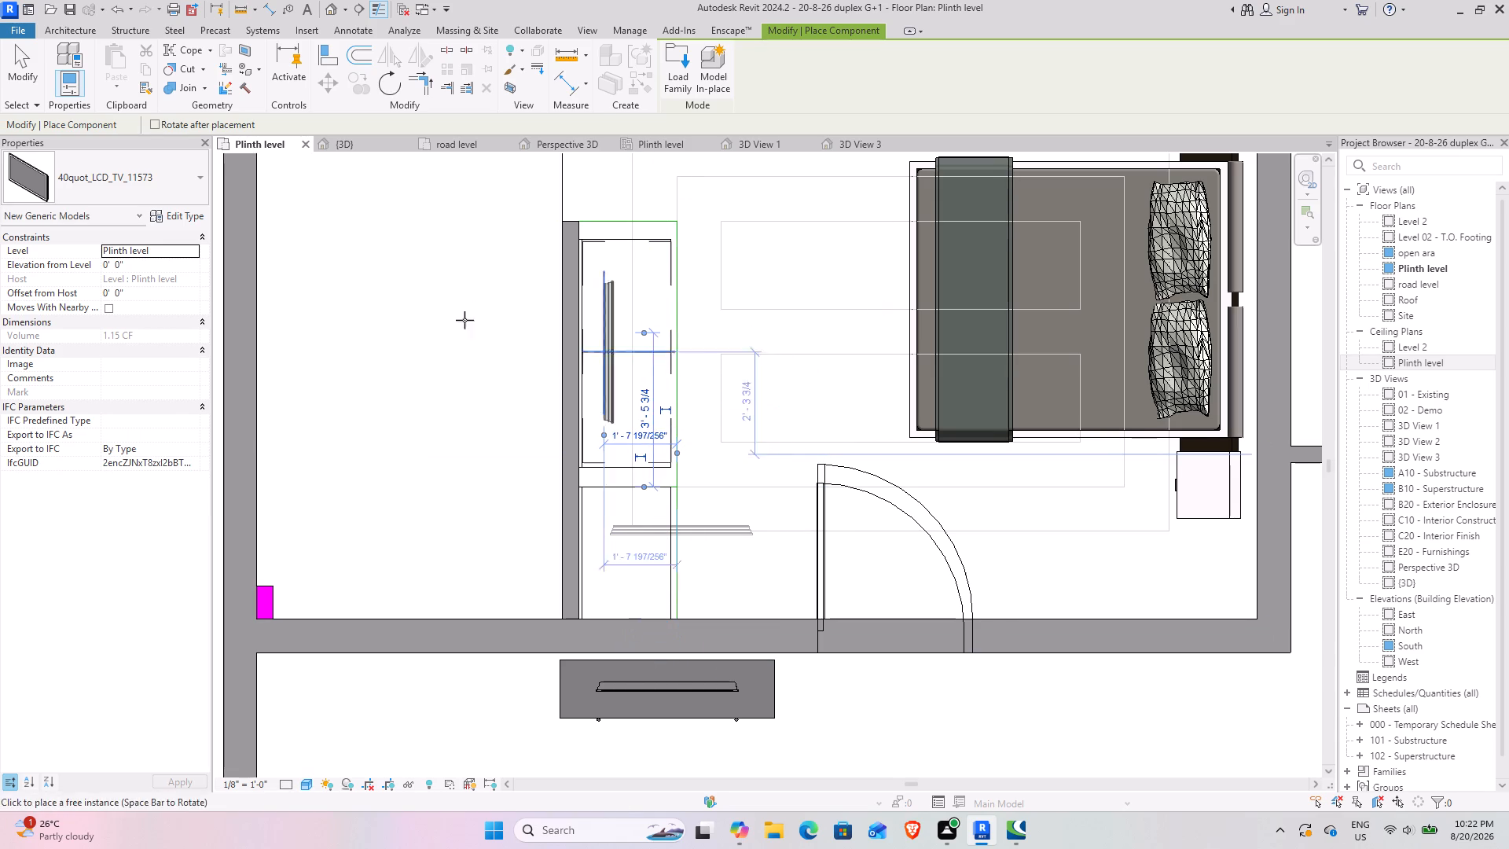
{"action": "left_click", "coordinate": [16, 79]}
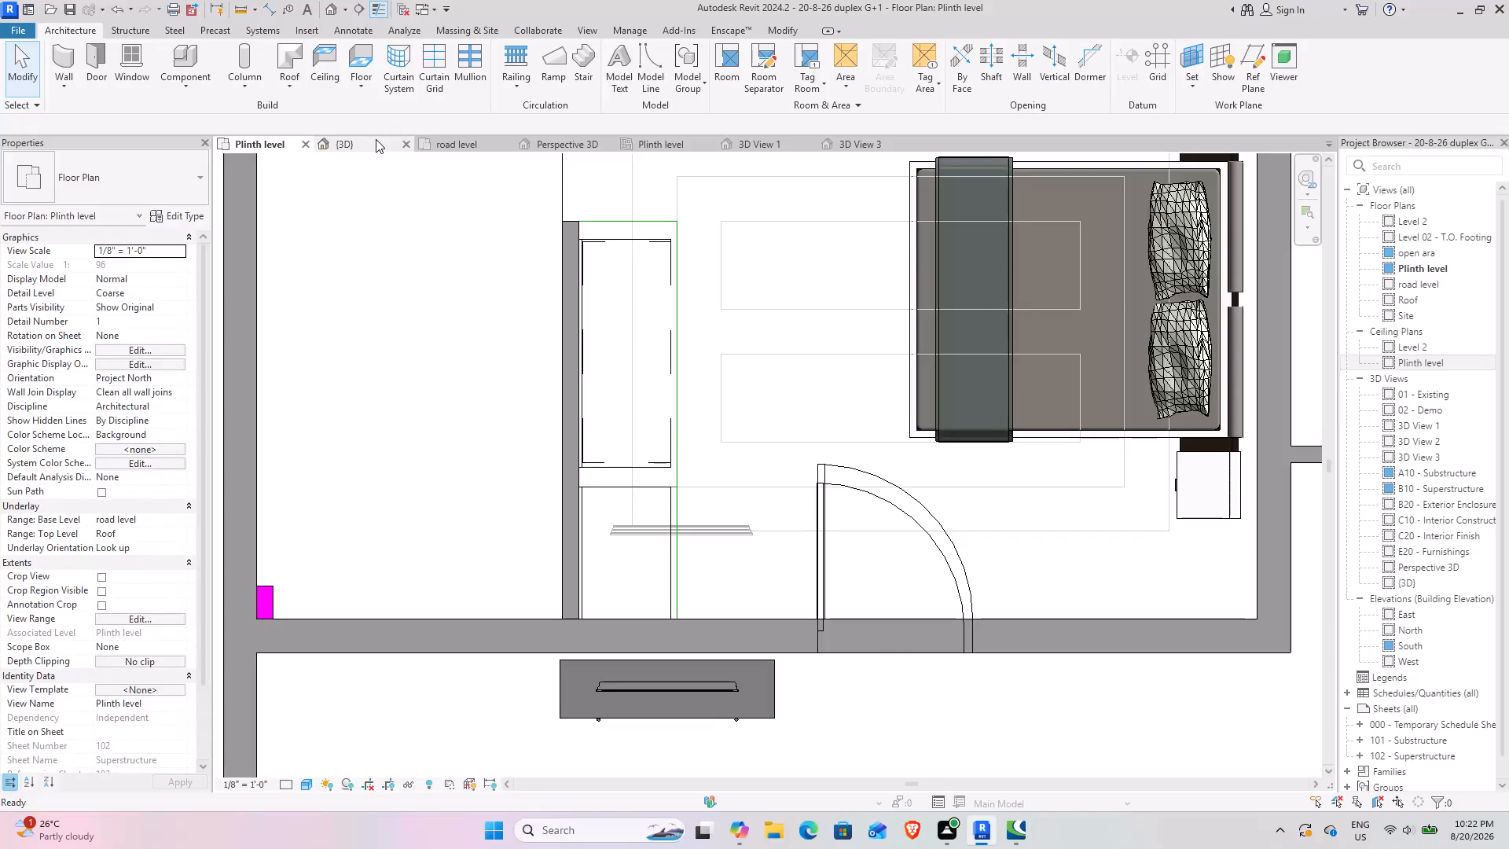
Temporarily hide the vanity cabinet in the 3D view to expose the TVs inside it.
{"action": "left_click", "coordinate": [375, 139]}
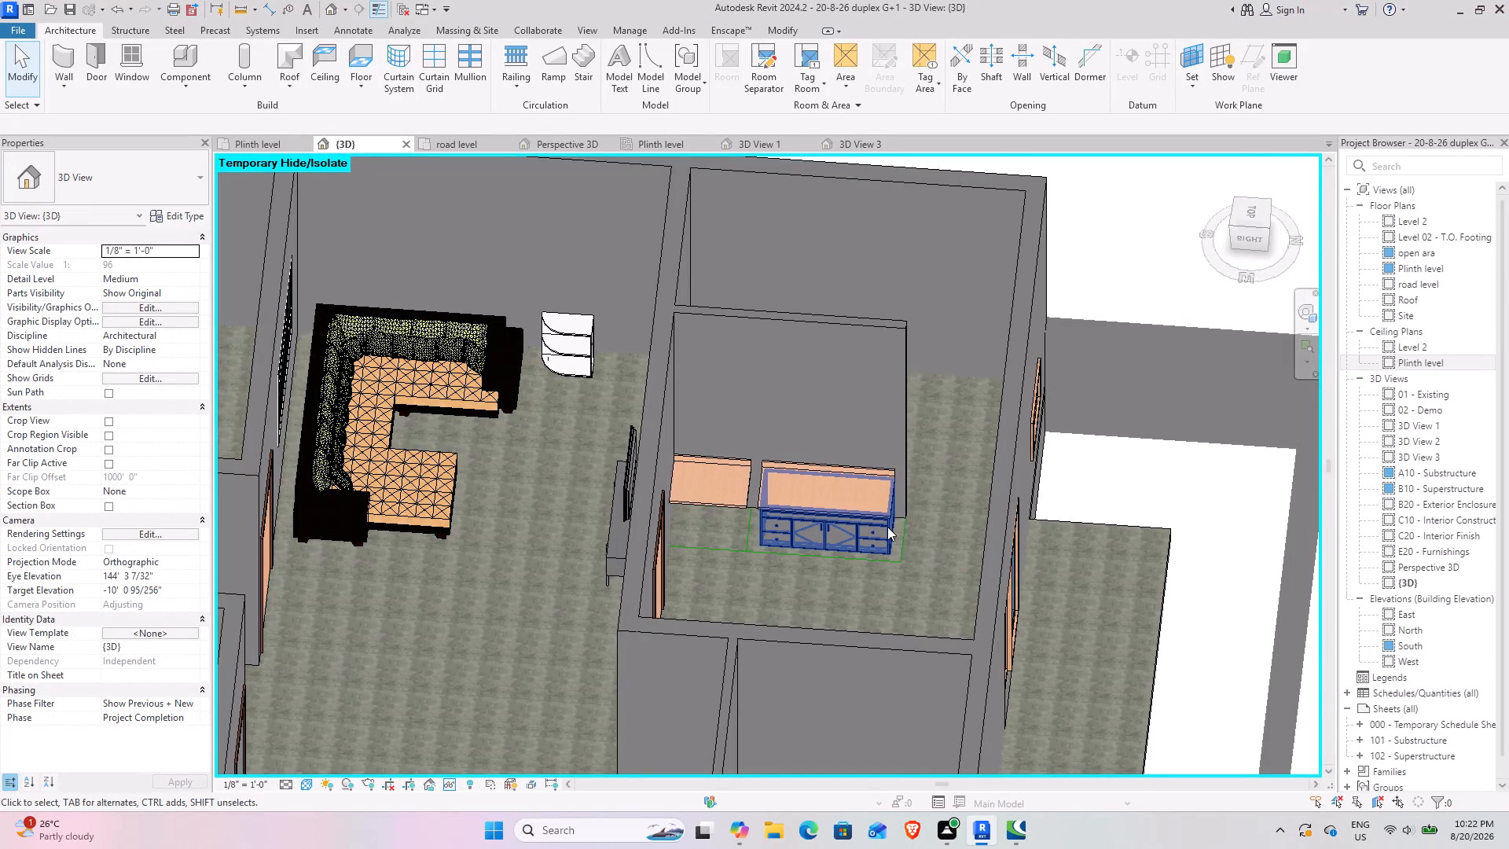
{"action": "left_click", "coordinate": [887, 527]}
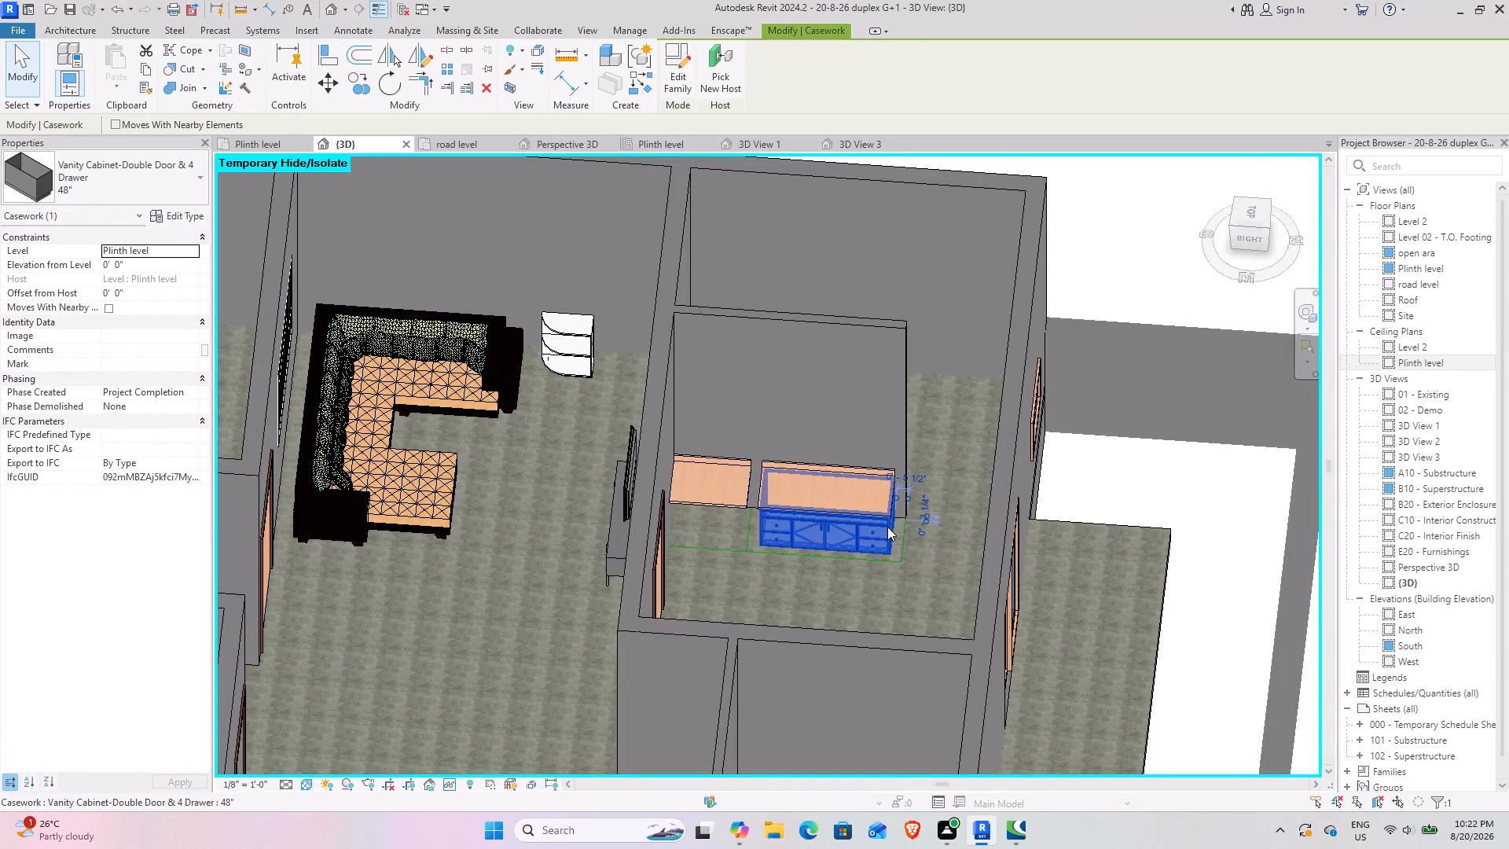
{"action": "type", "text": "HH"}
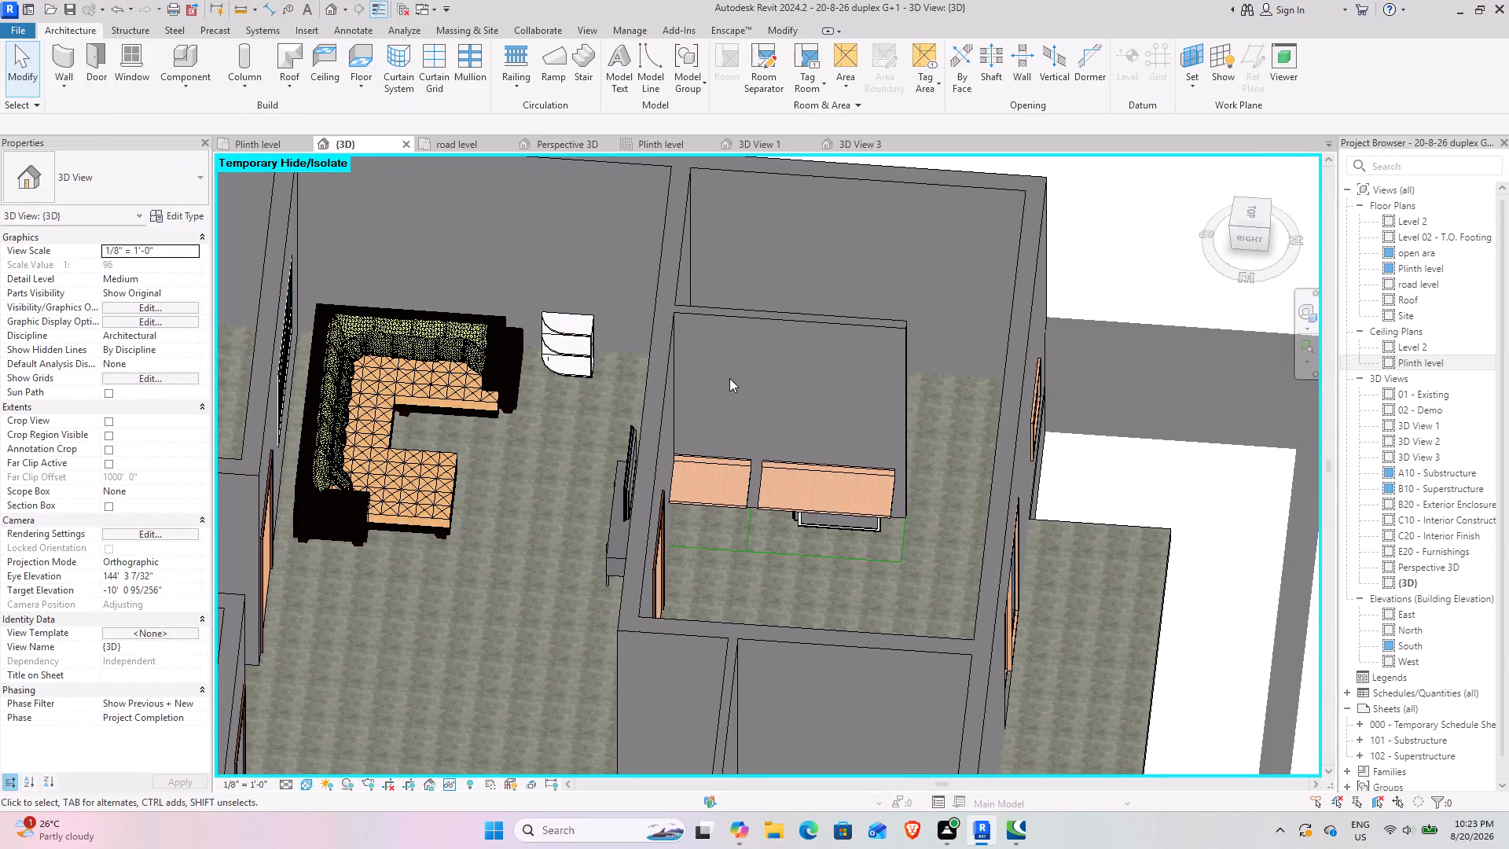
Set the elevation from level of the front TV under the counter top to 3' 0".
{"action": "scroll", "coordinate": [803, 527], "scroll_direction": "up", "scroll_amount": 3}
{"action": "left_click", "coordinate": [806, 524]}
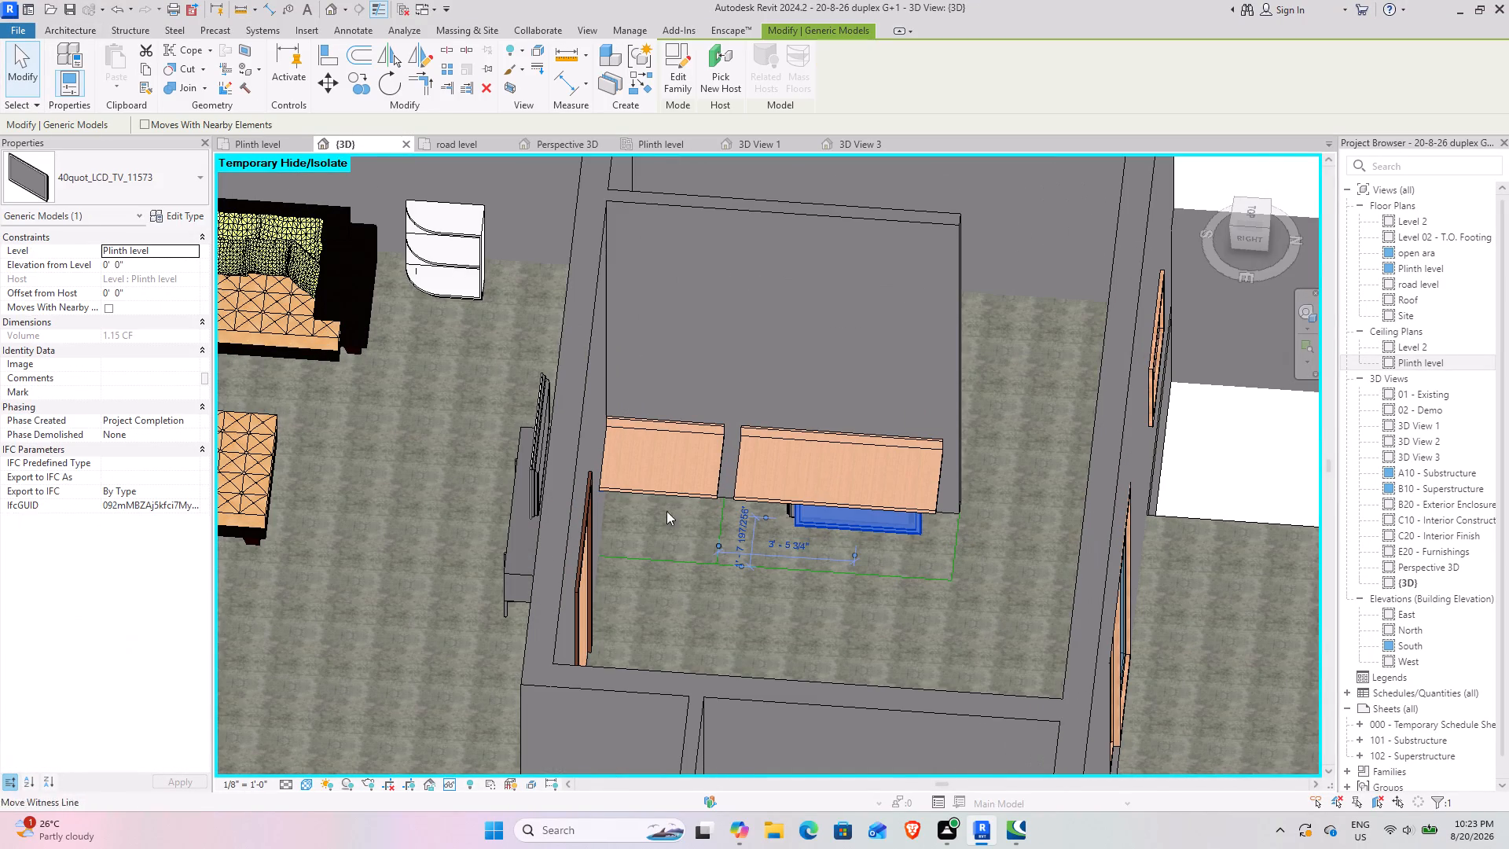
{"action": "left_click", "coordinate": [141, 271]}
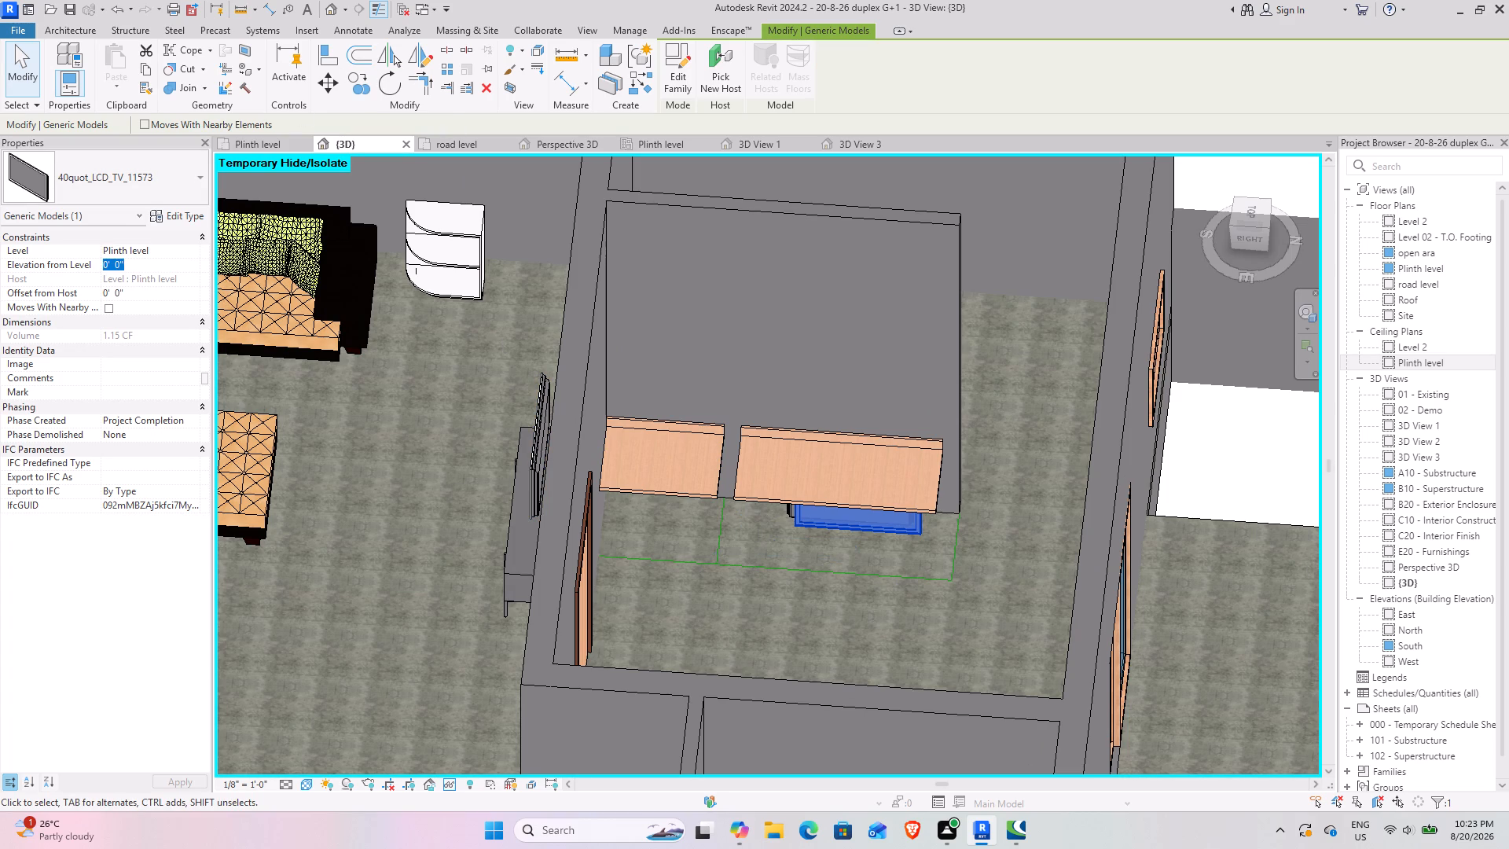
{"action": "type", "text": "3'"}
{"action": "key", "text": "Return"}
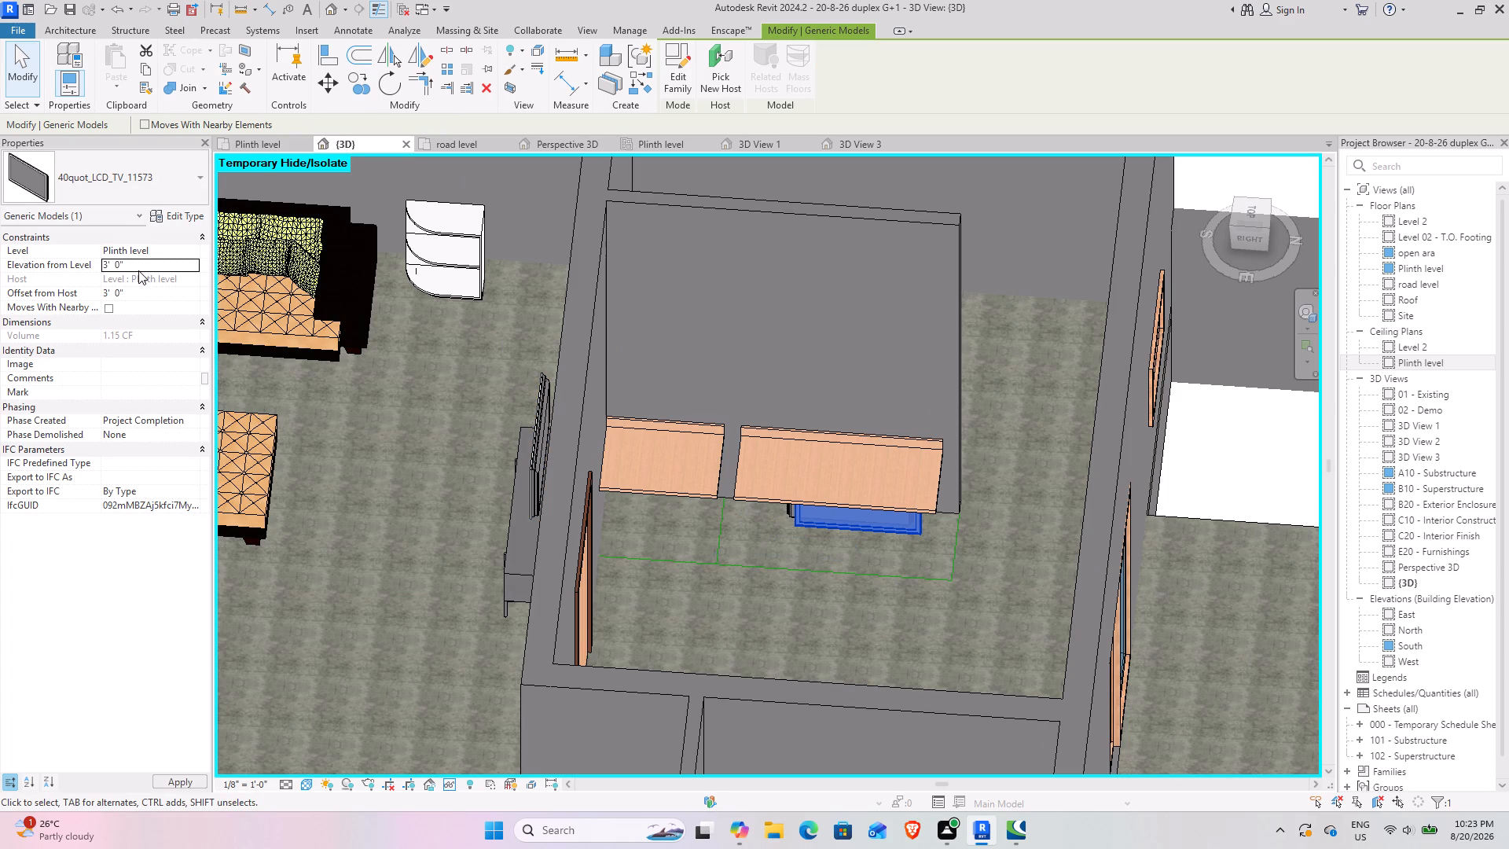
{"action": "left_click", "coordinate": [856, 561]}
{"action": "middle_click_drag", "start_coordinate": [785, 544], "coordinate": [751, 478], "text": "shift"}
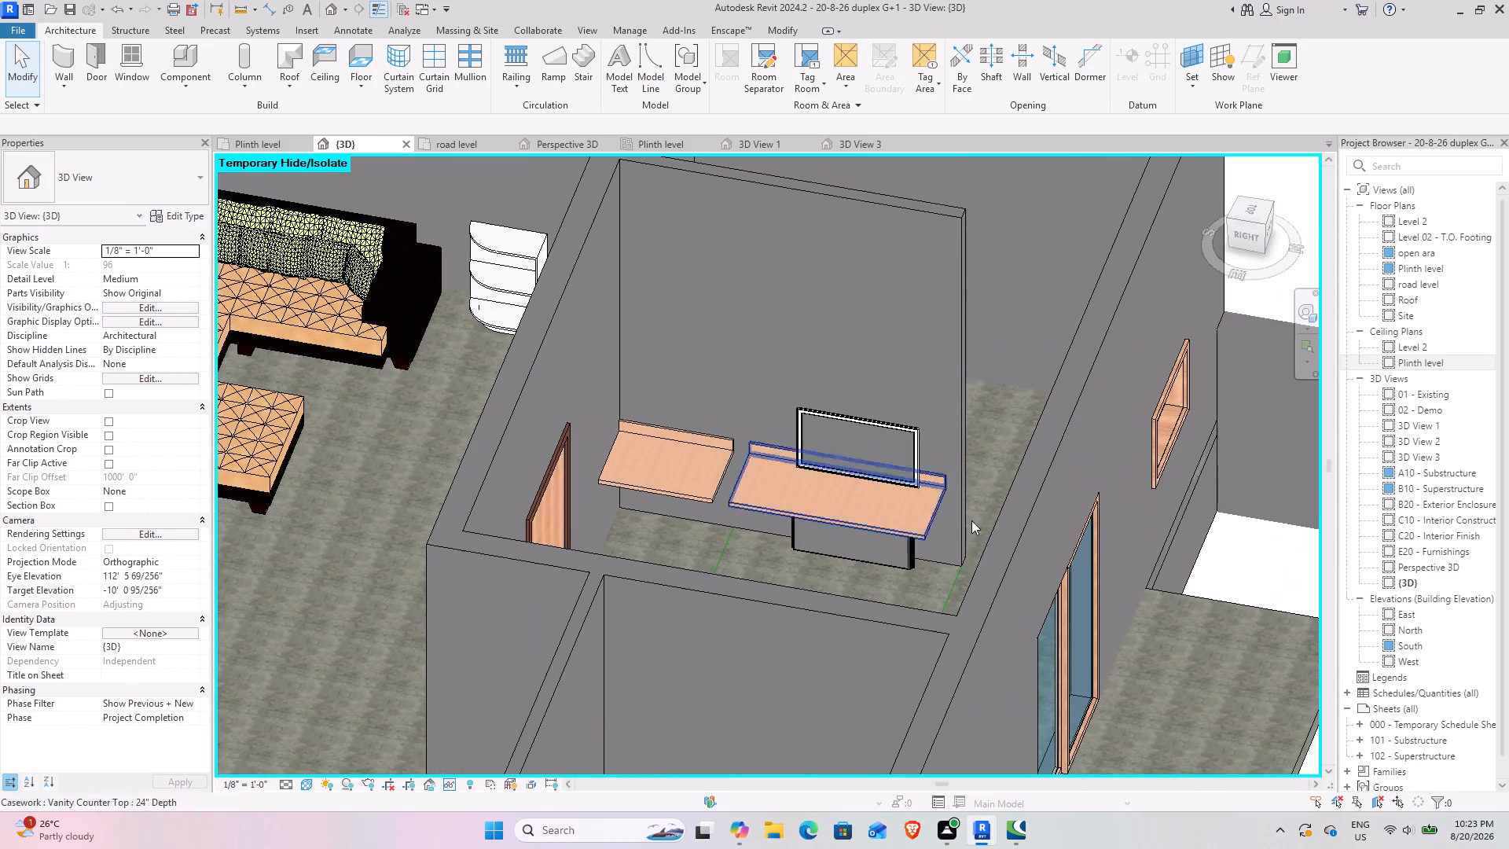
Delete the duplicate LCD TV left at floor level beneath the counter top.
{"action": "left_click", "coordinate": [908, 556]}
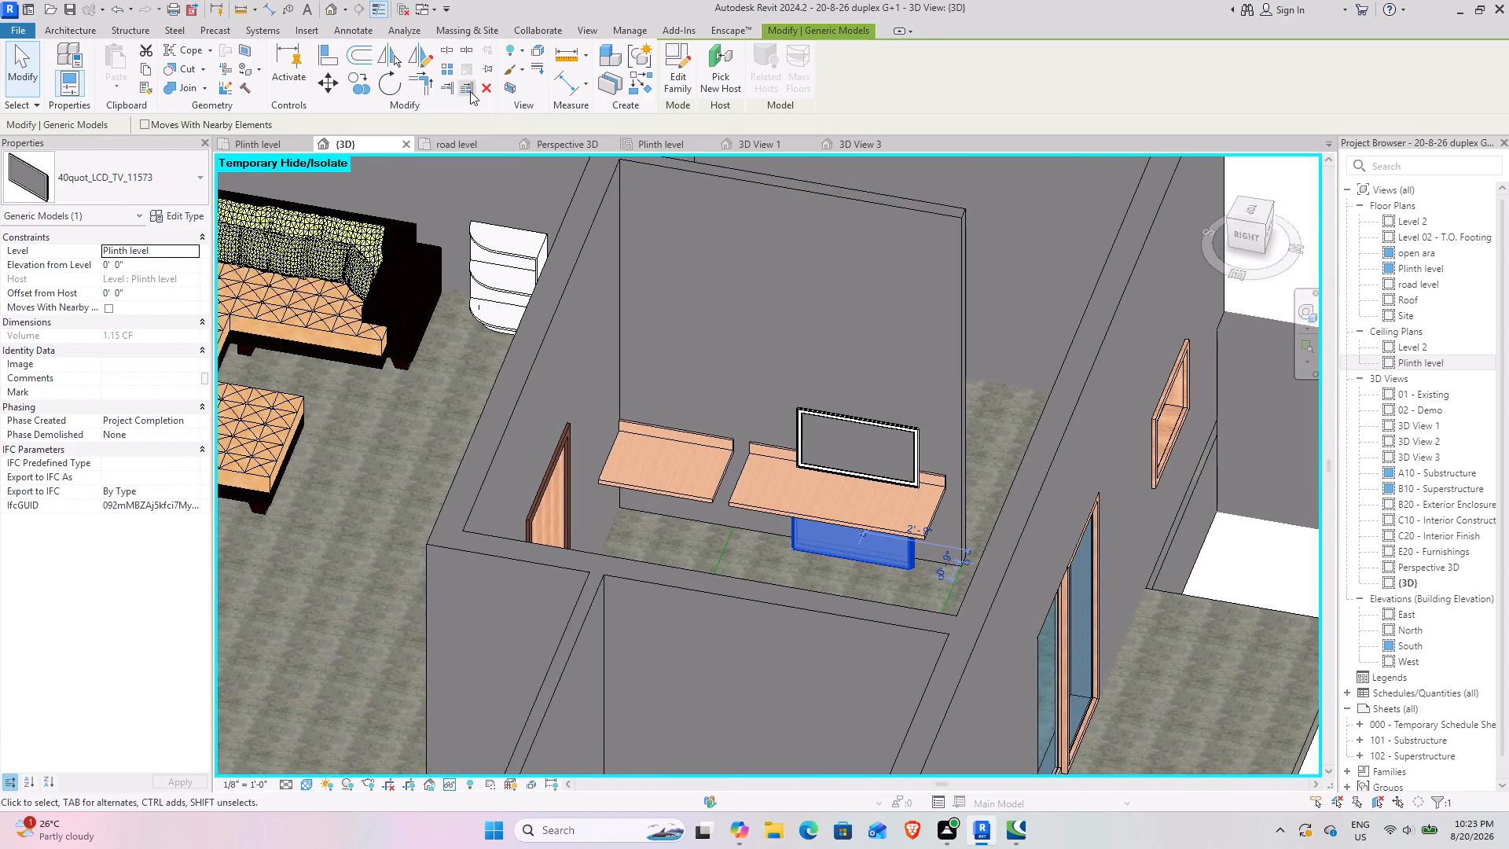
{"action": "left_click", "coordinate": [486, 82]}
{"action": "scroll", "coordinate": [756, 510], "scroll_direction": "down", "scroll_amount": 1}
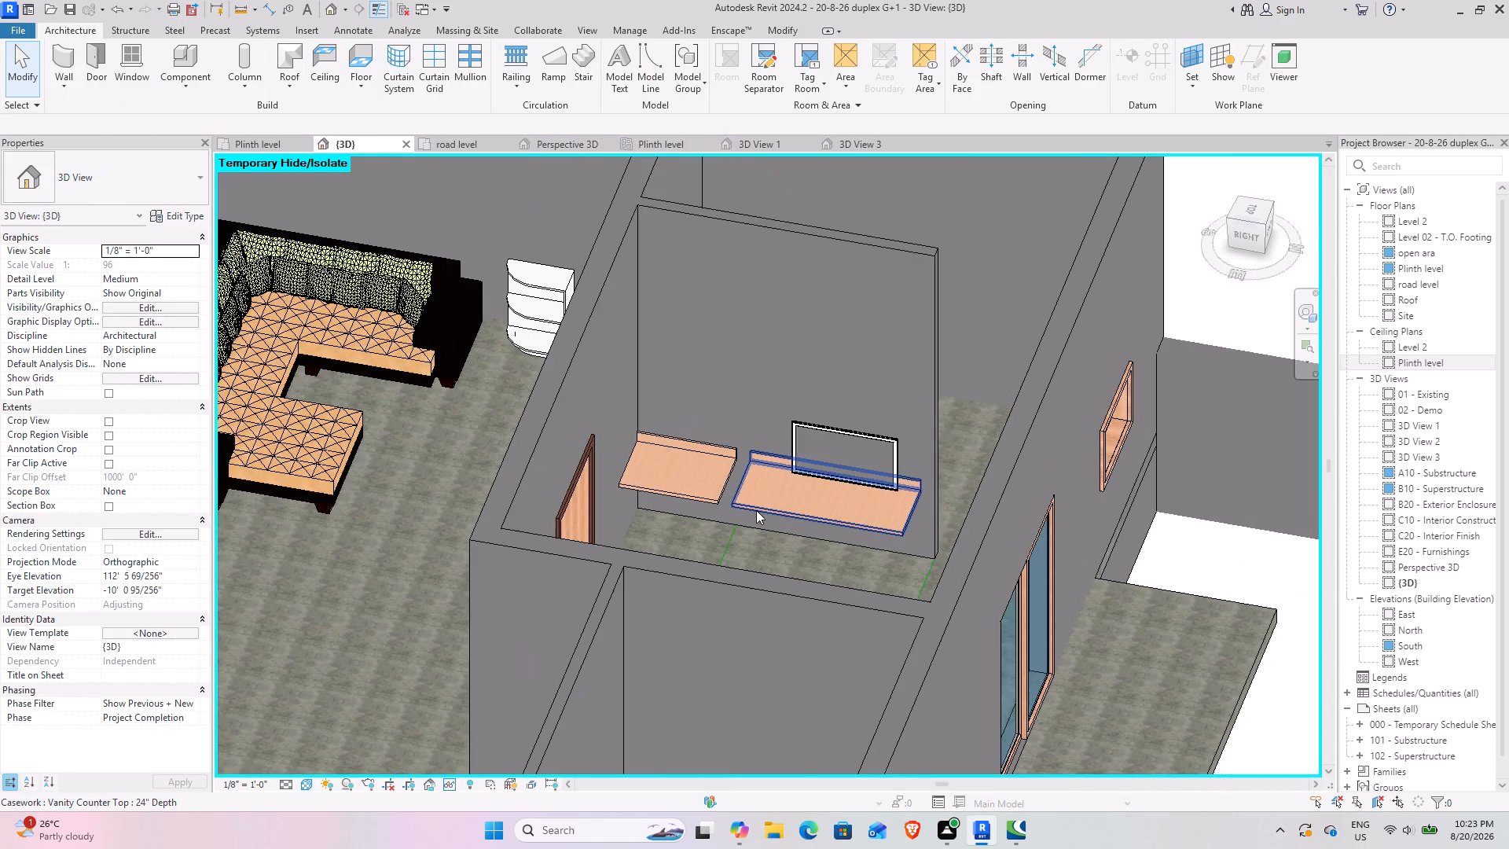
Shift the 40-inch LCD TV on the Plinth level plan against the partition wall, about 3' 1 3/4" along from the counter's end.
{"action": "middle_click_drag", "start_coordinate": [699, 488], "coordinate": [1001, 374], "text": "shift"}
{"action": "middle_click_drag", "start_coordinate": [974, 378], "coordinate": [736, 504]}
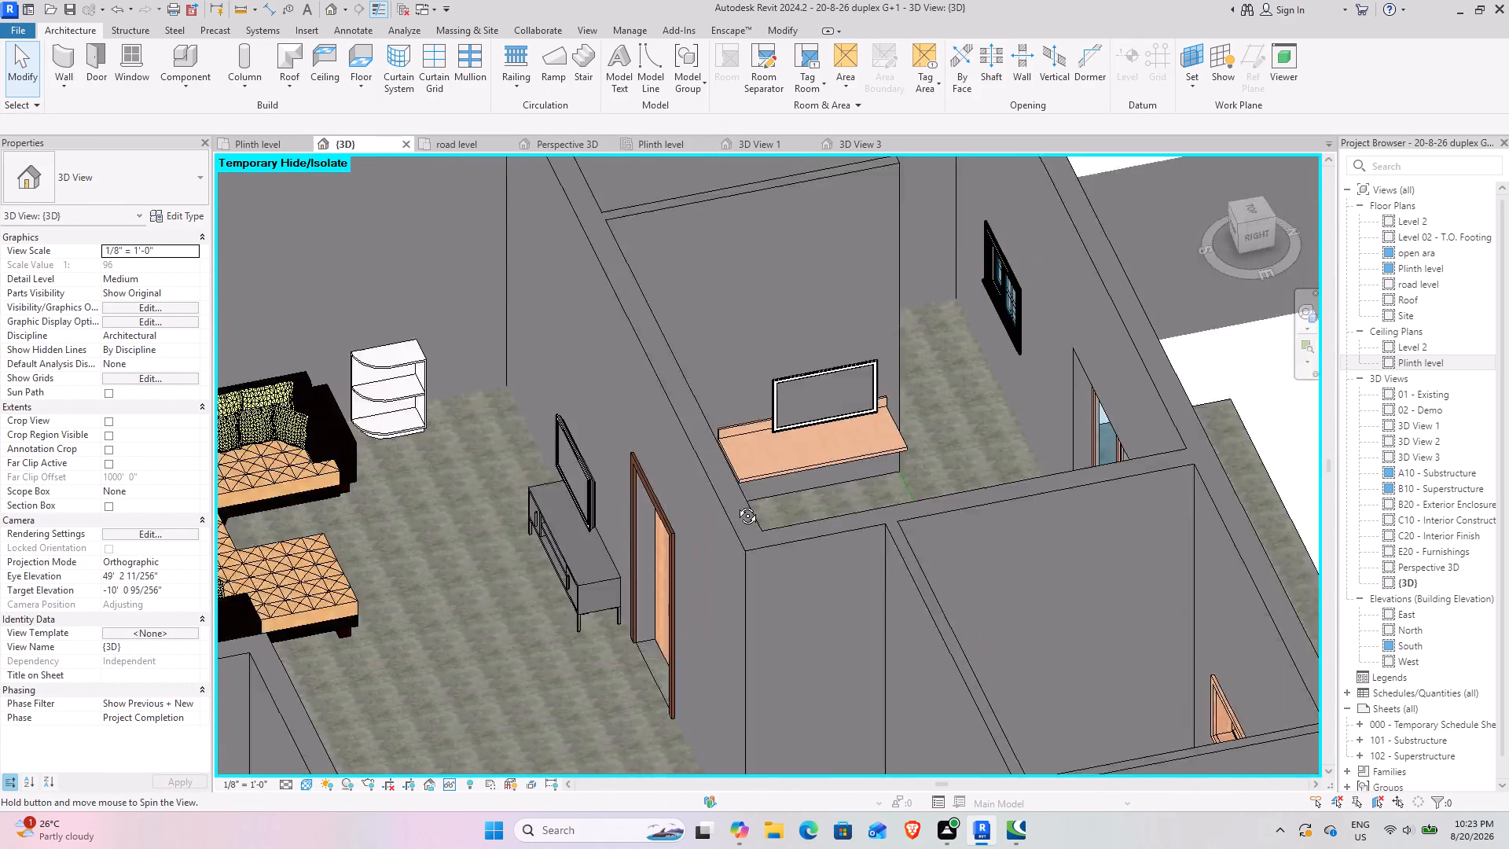
{"action": "middle_click_drag", "start_coordinate": [736, 504], "coordinate": [707, 513]}
{"action": "middle_click_drag", "start_coordinate": [853, 443], "coordinate": [890, 455]}
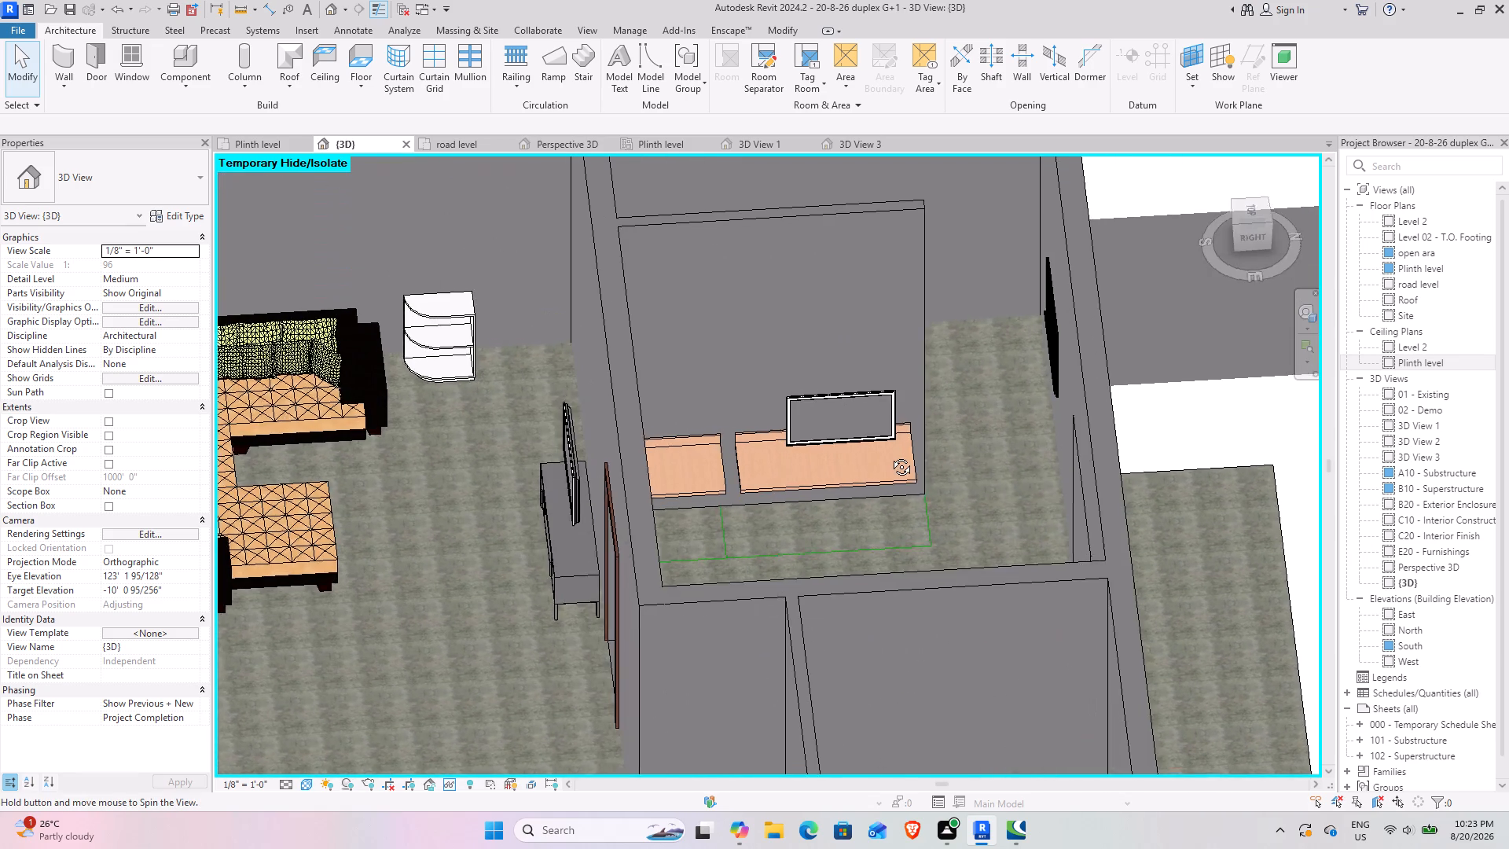
{"action": "middle_click_drag", "start_coordinate": [890, 455], "coordinate": [890, 457]}
{"action": "middle_click_drag", "start_coordinate": [844, 453], "coordinate": [851, 543]}
{"action": "left_click", "coordinate": [843, 491]}
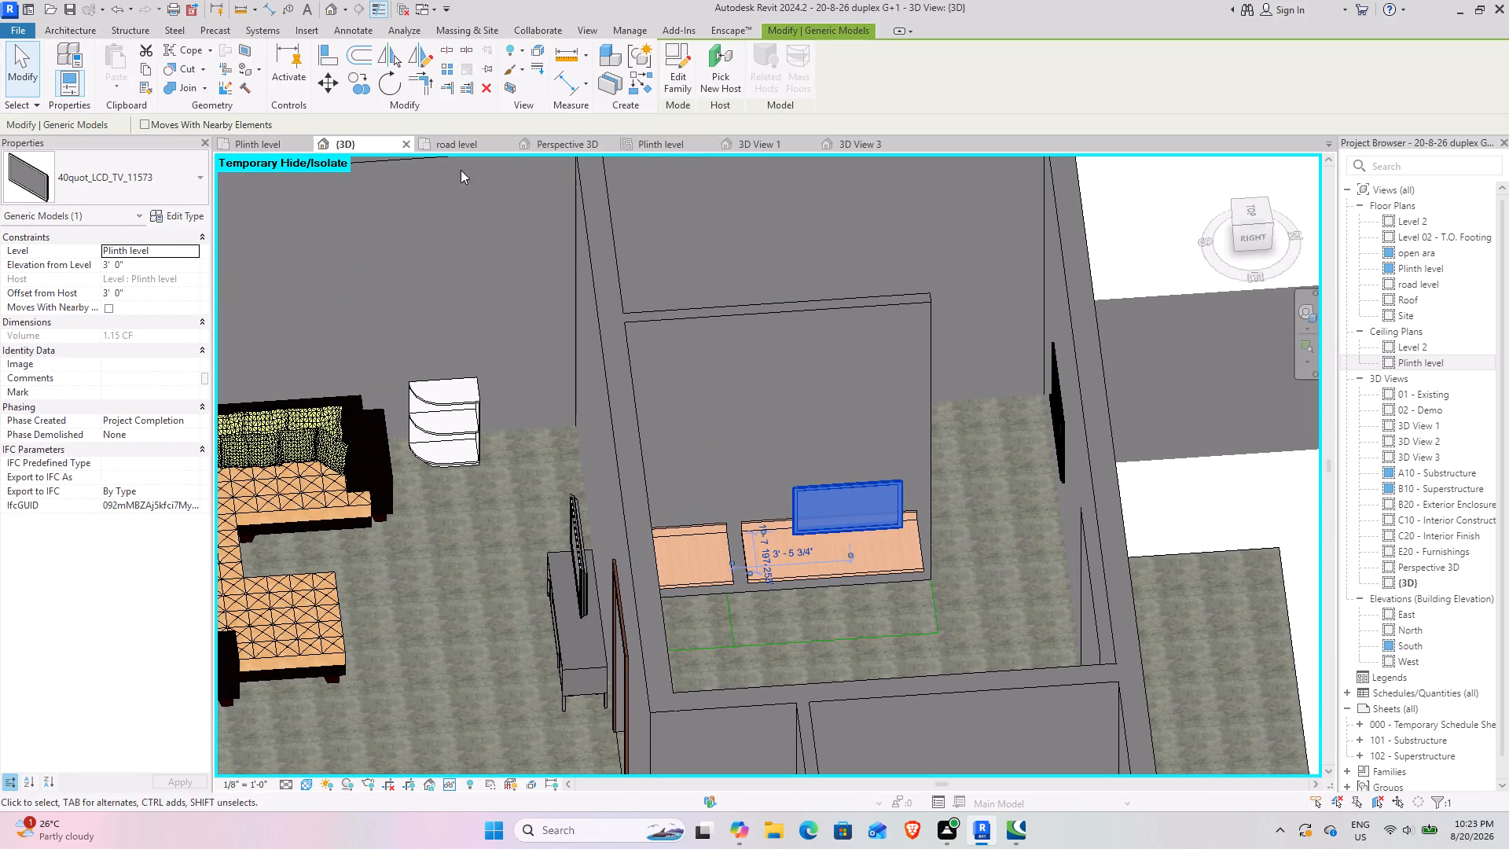
{"action": "left_click", "coordinate": [273, 140]}
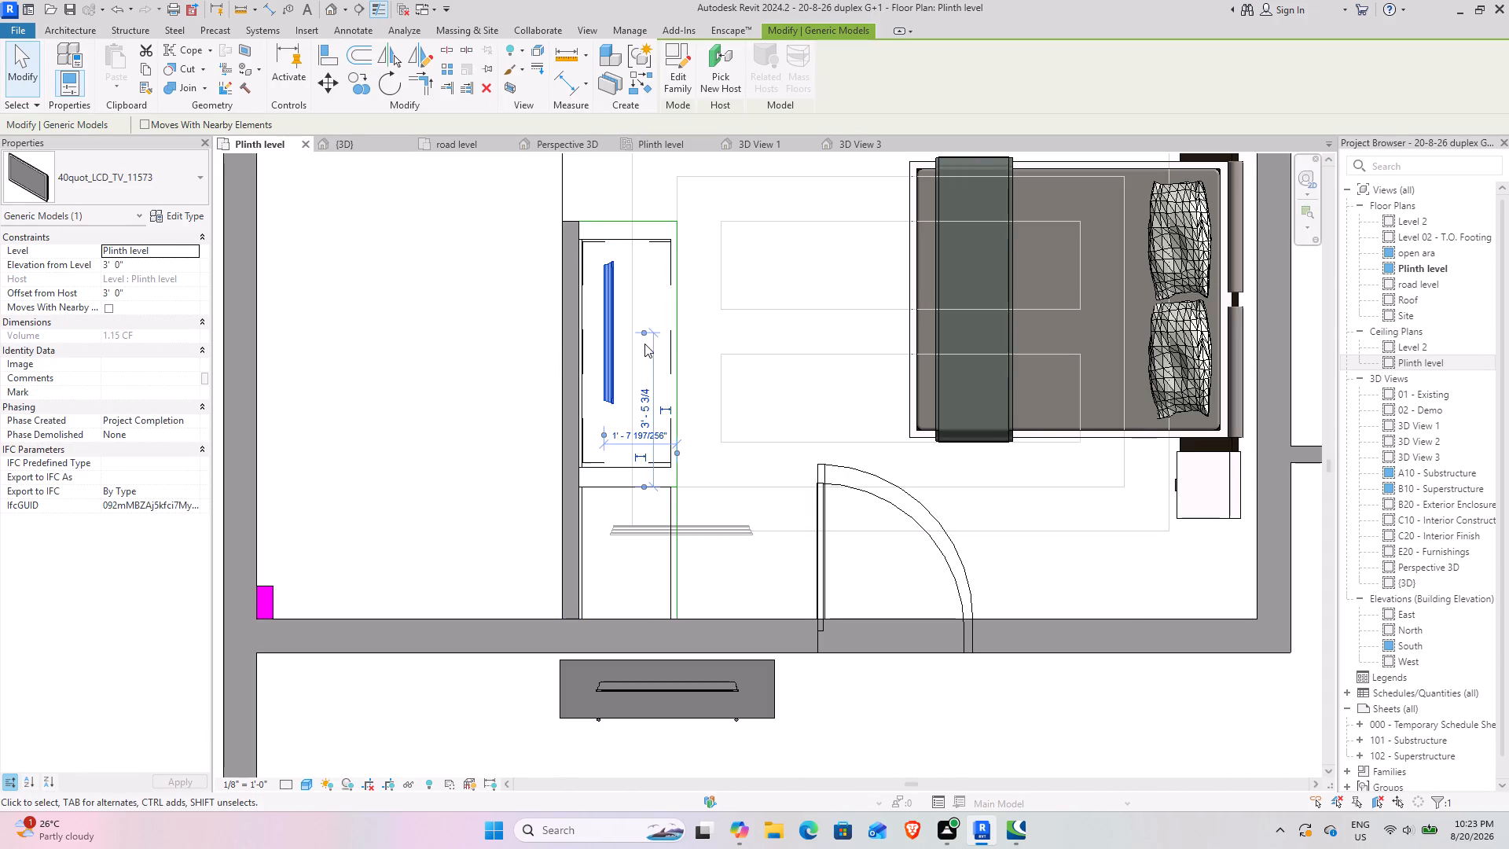
{"action": "key", "text": "Down"}
{"action": "key", "text": "Down"}
{"action": "key", "text": "Down"}
{"action": "key", "text": "Down"}
{"action": "key", "text": "Up"}
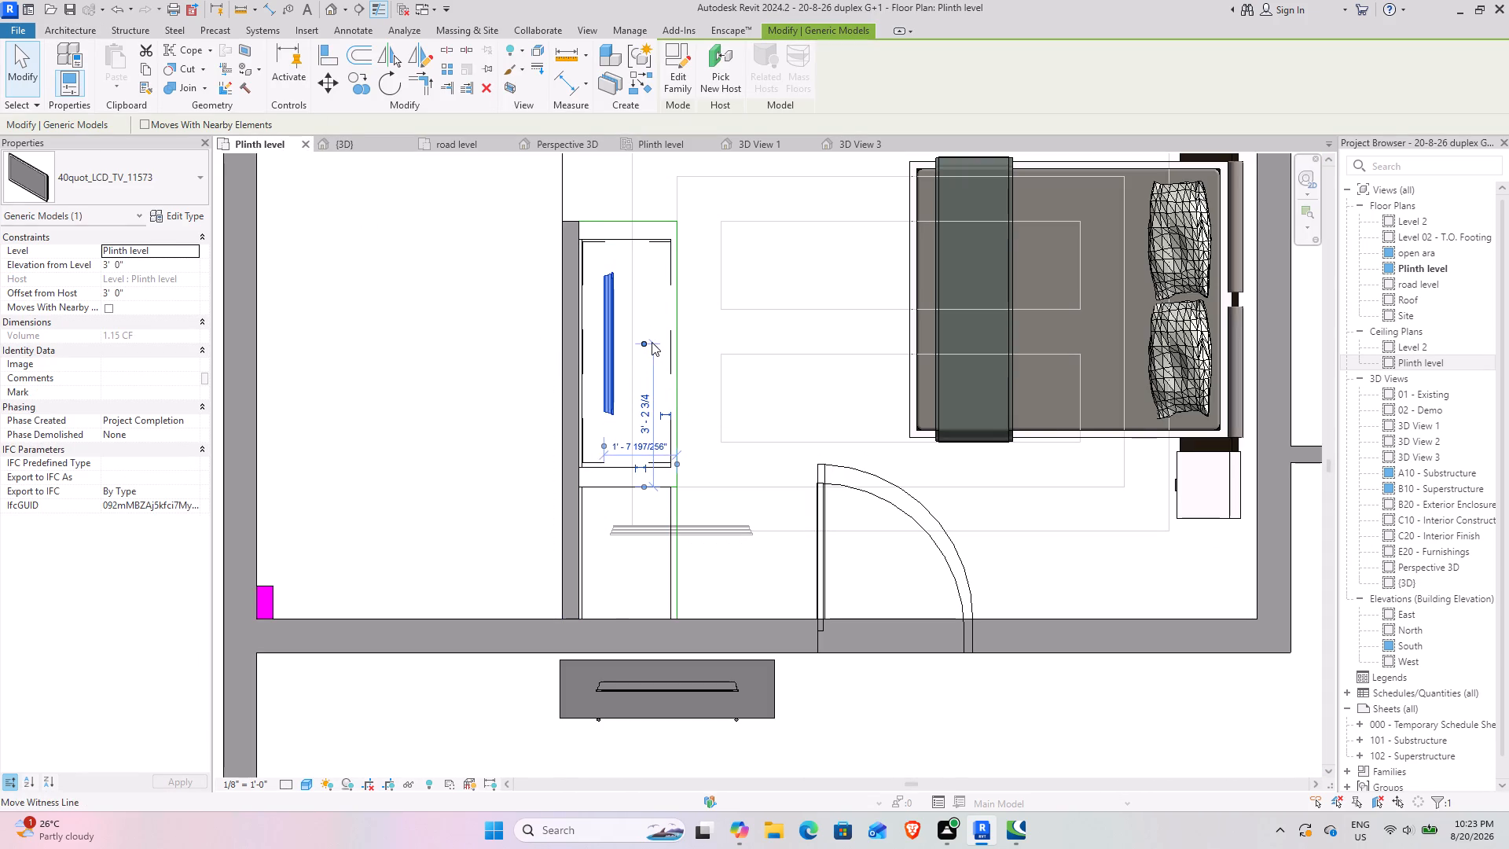
{"action": "key", "text": "Down"}
{"action": "key", "text": "Left"}
{"action": "key", "text": "Left"}
{"action": "key", "text": "Left"}
{"action": "key", "text": "Left"}
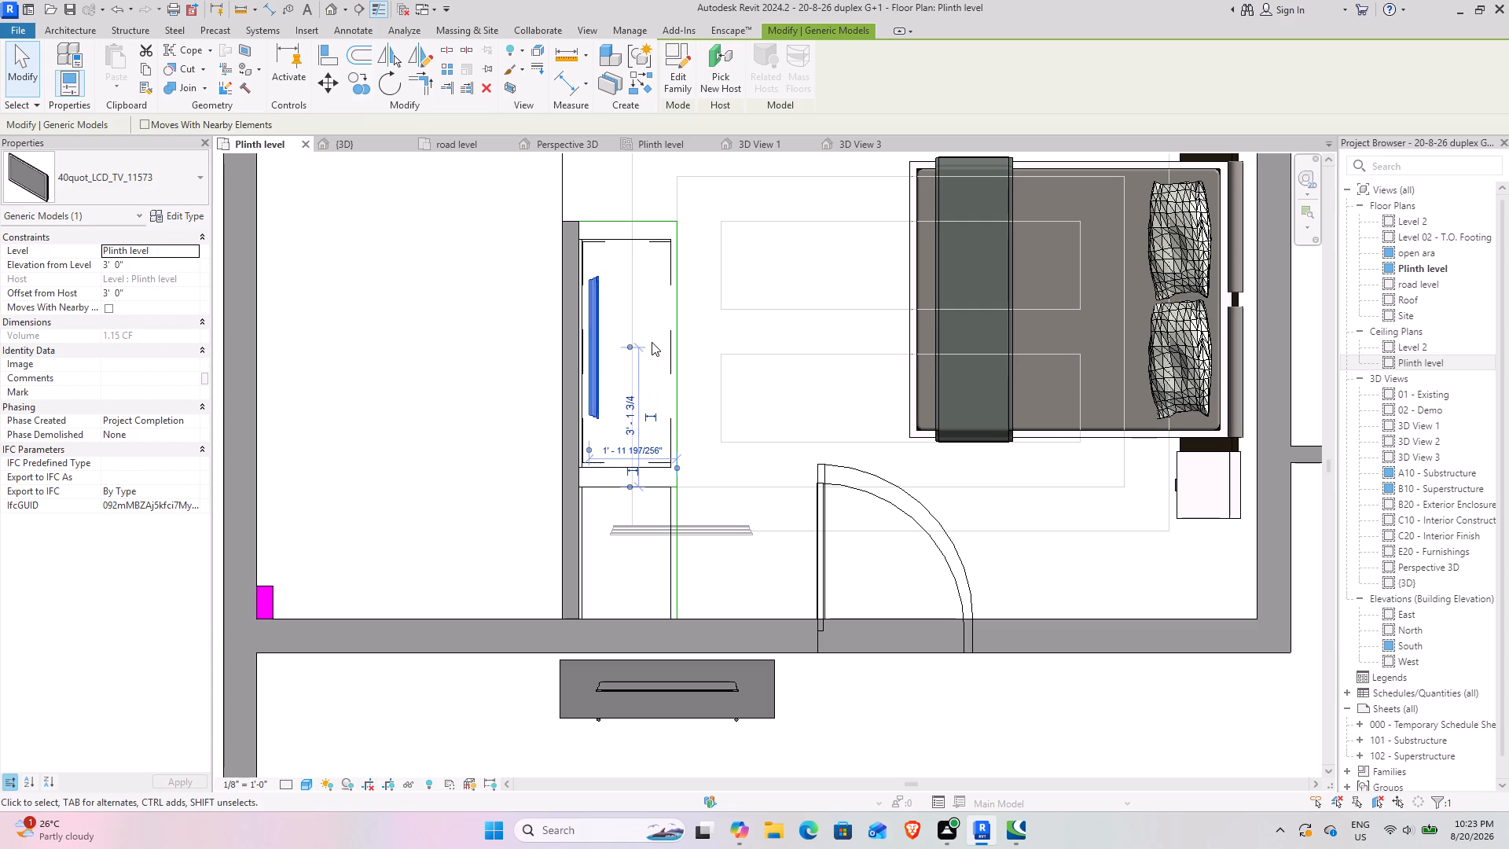
{"action": "key", "text": "Left"}
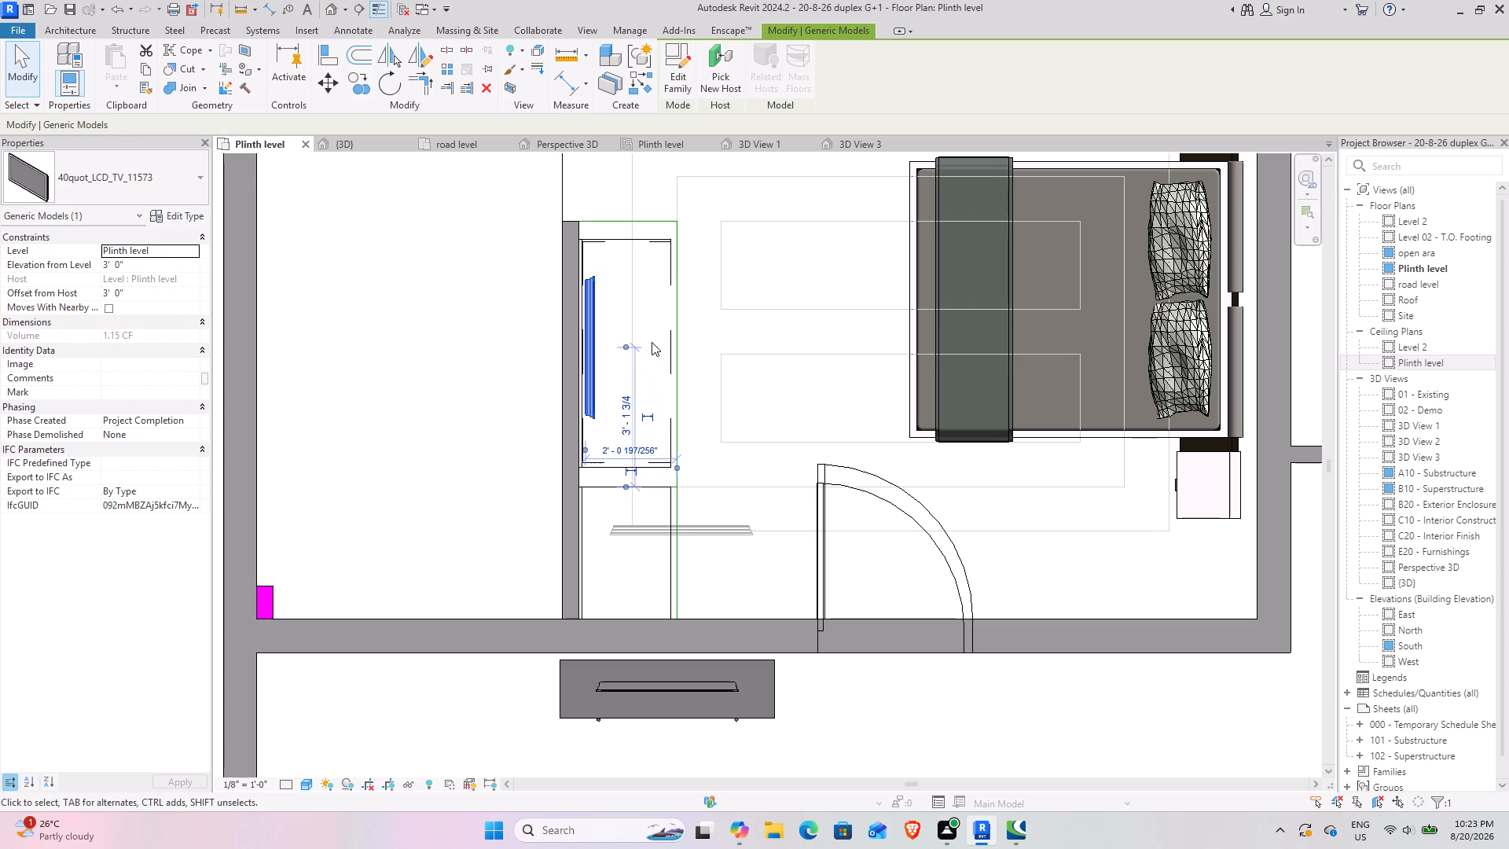
Inspect the repositioned TV above the counter top in the 3D view from several angles.
{"action": "left_click", "coordinate": [353, 140]}
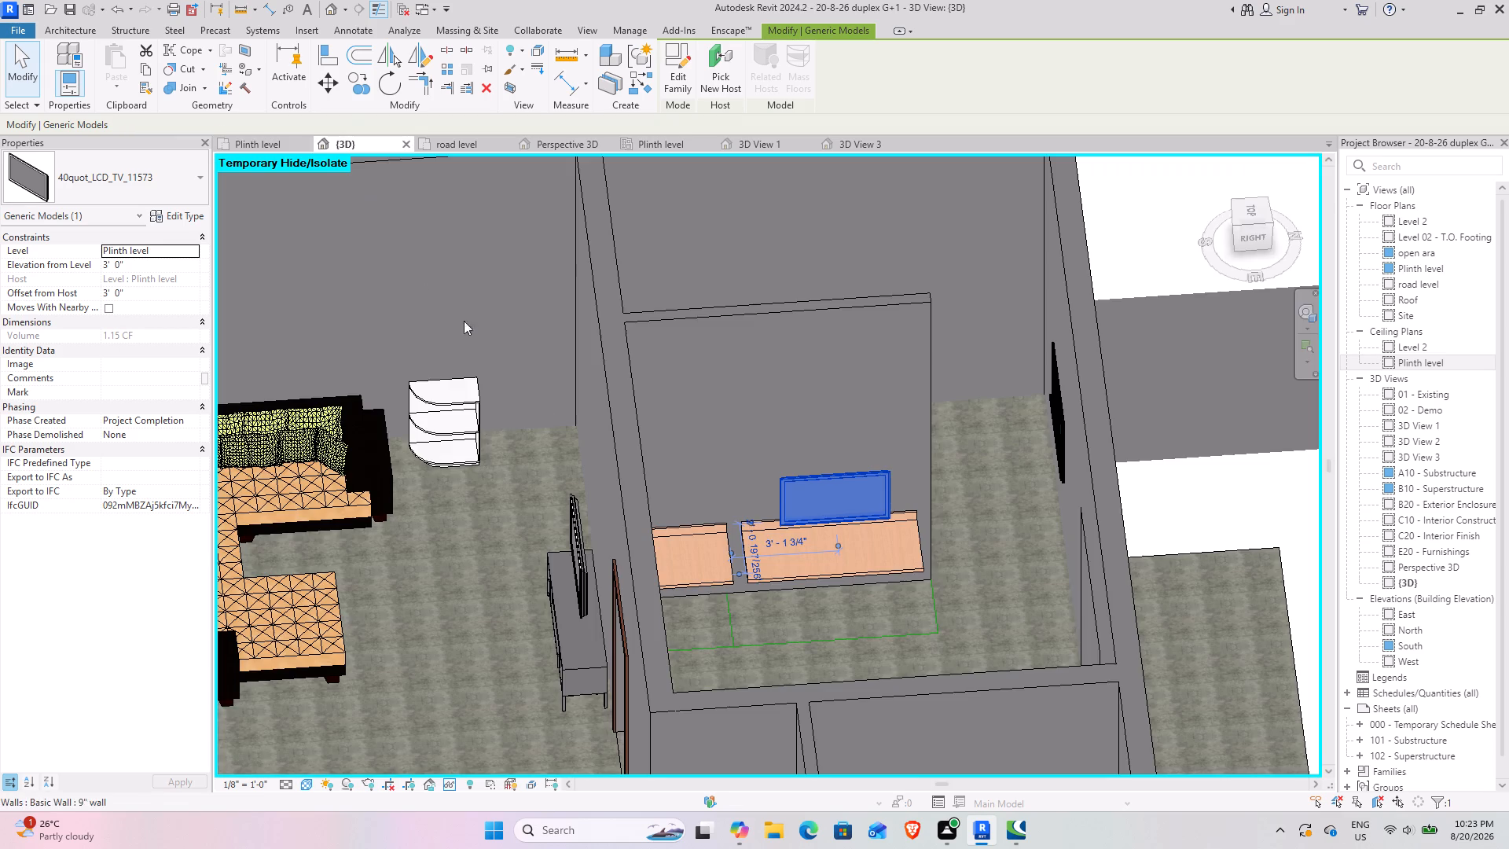
{"action": "left_click", "coordinate": [1167, 458]}
{"action": "middle_click_drag", "start_coordinate": [937, 563], "coordinate": [917, 488], "text": "shift"}
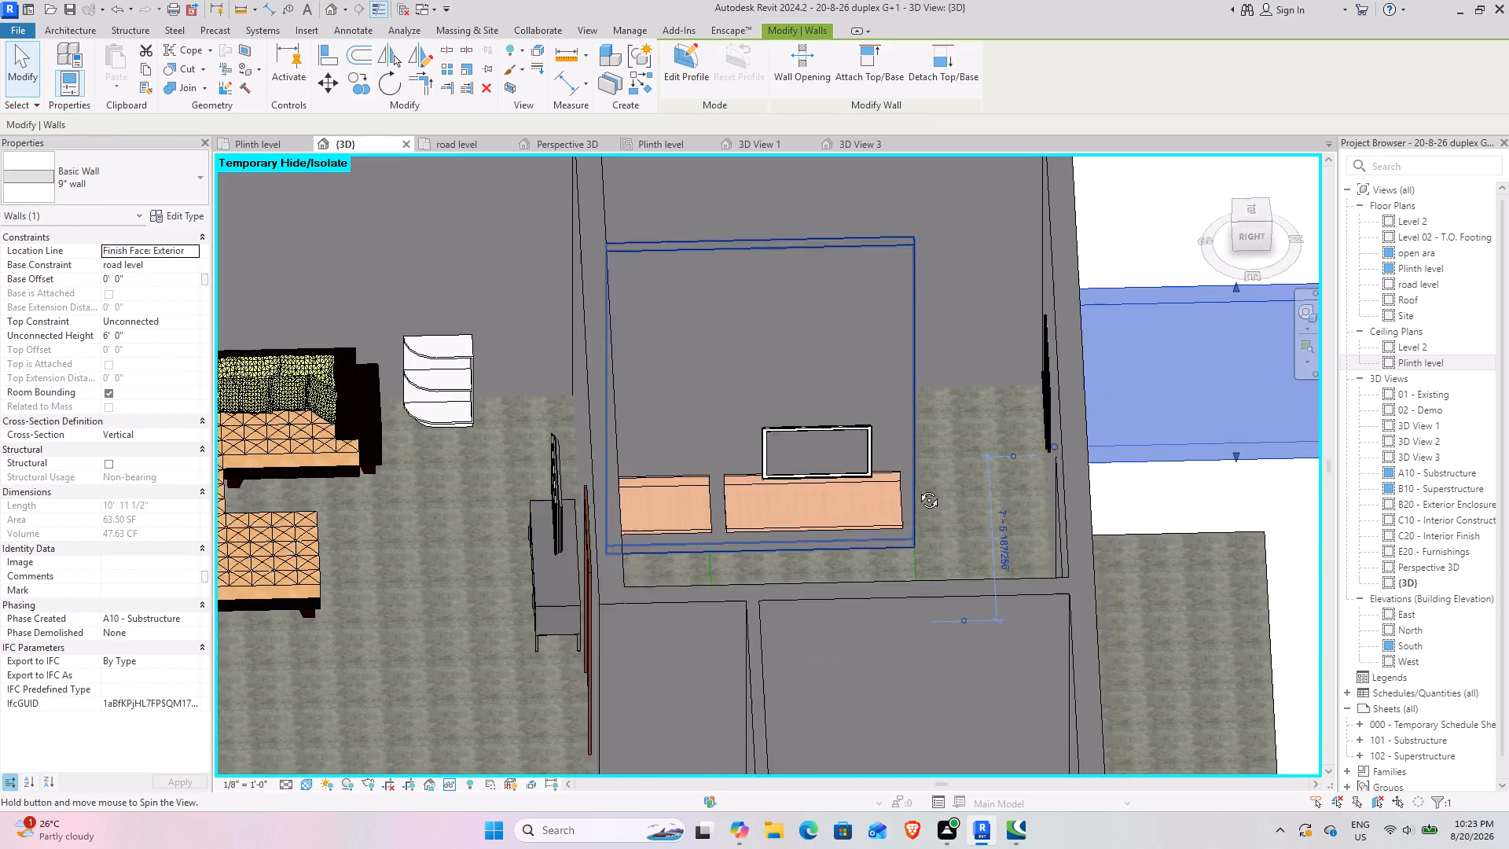
{"action": "middle_click_drag", "start_coordinate": [917, 488], "coordinate": [967, 601], "text": "shift"}
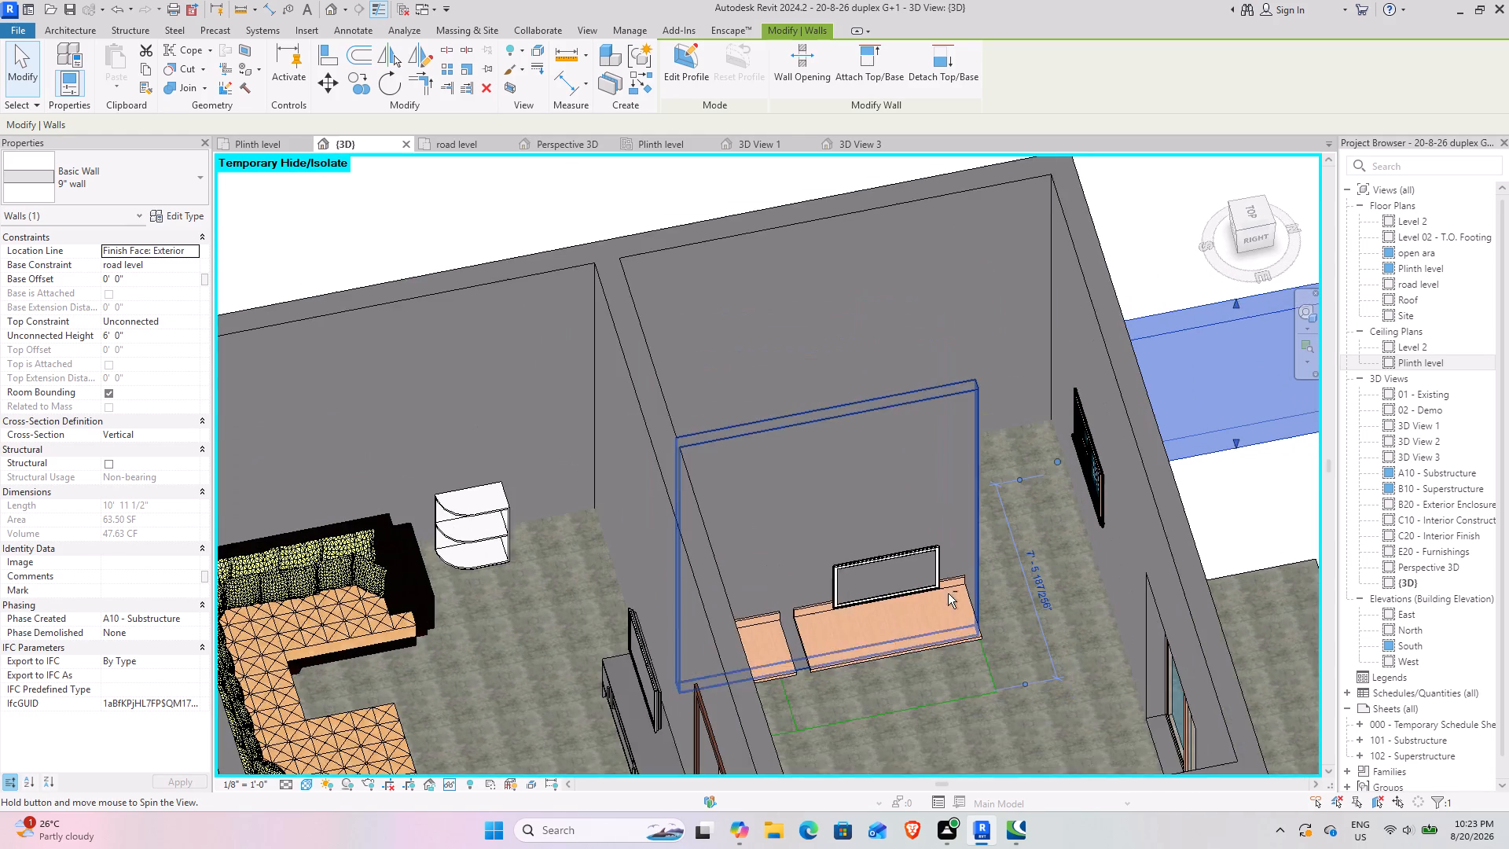
{"action": "scroll", "coordinate": [832, 542], "scroll_direction": "down", "scroll_amount": 2}
{"action": "left_click", "coordinate": [710, 259]}
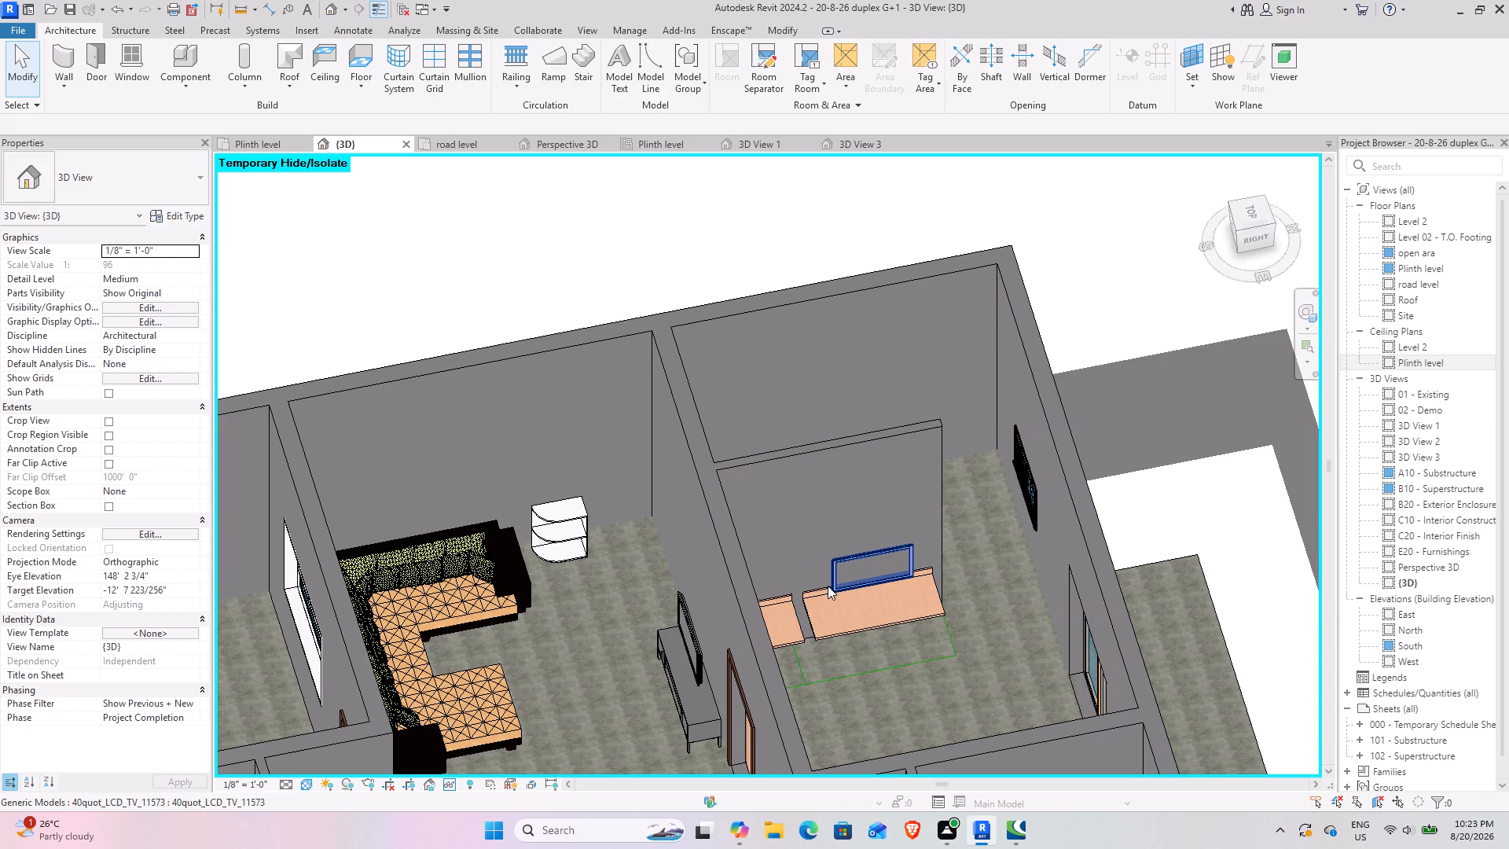
{"action": "middle_click_drag", "start_coordinate": [513, 519], "coordinate": [652, 567], "text": "shift"}
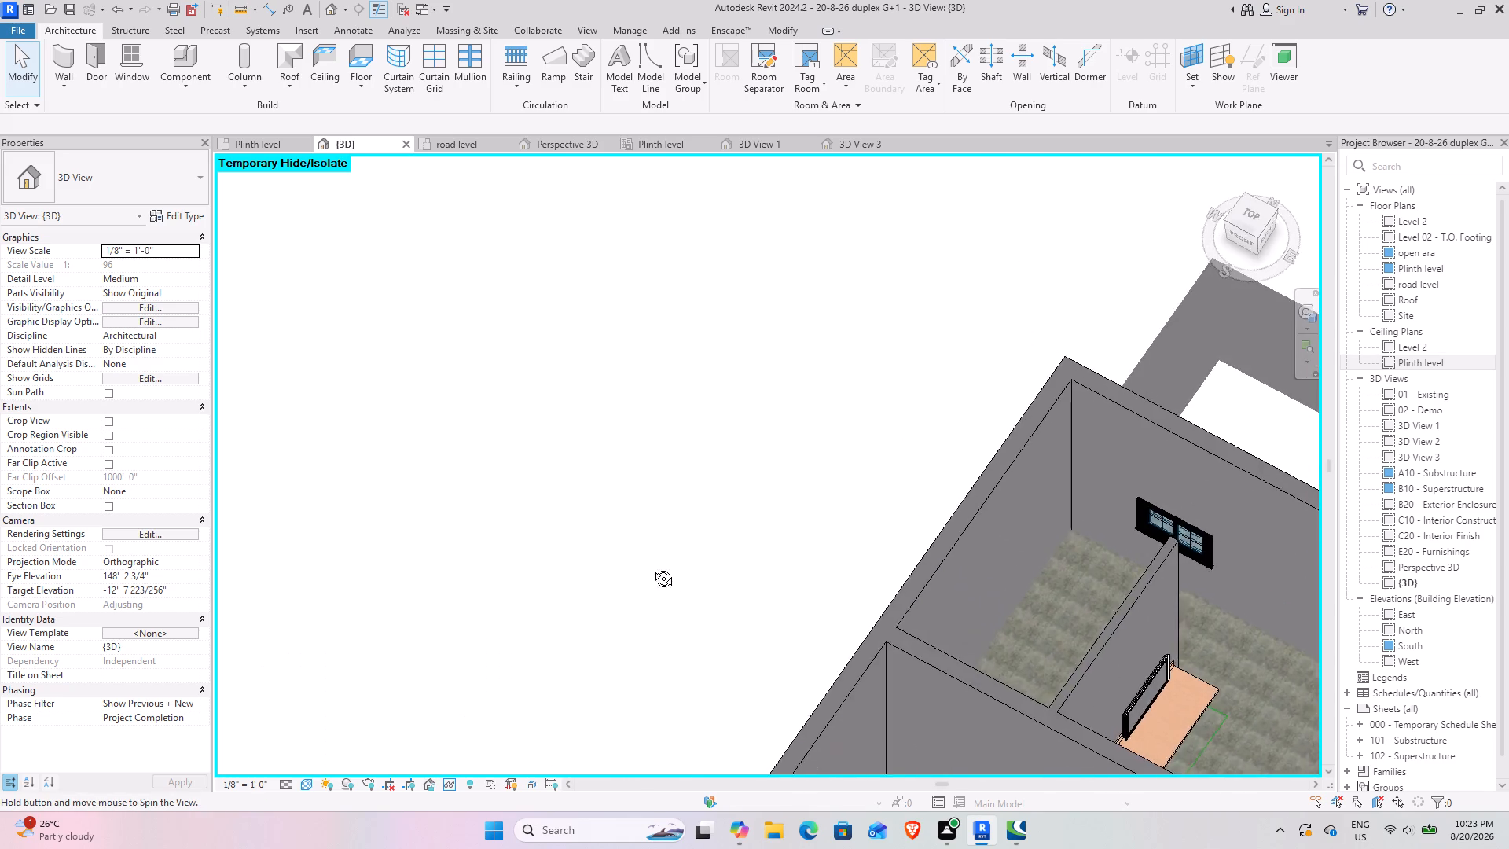
{"action": "middle_click_drag", "start_coordinate": [652, 567], "coordinate": [553, 525], "text": "shift"}
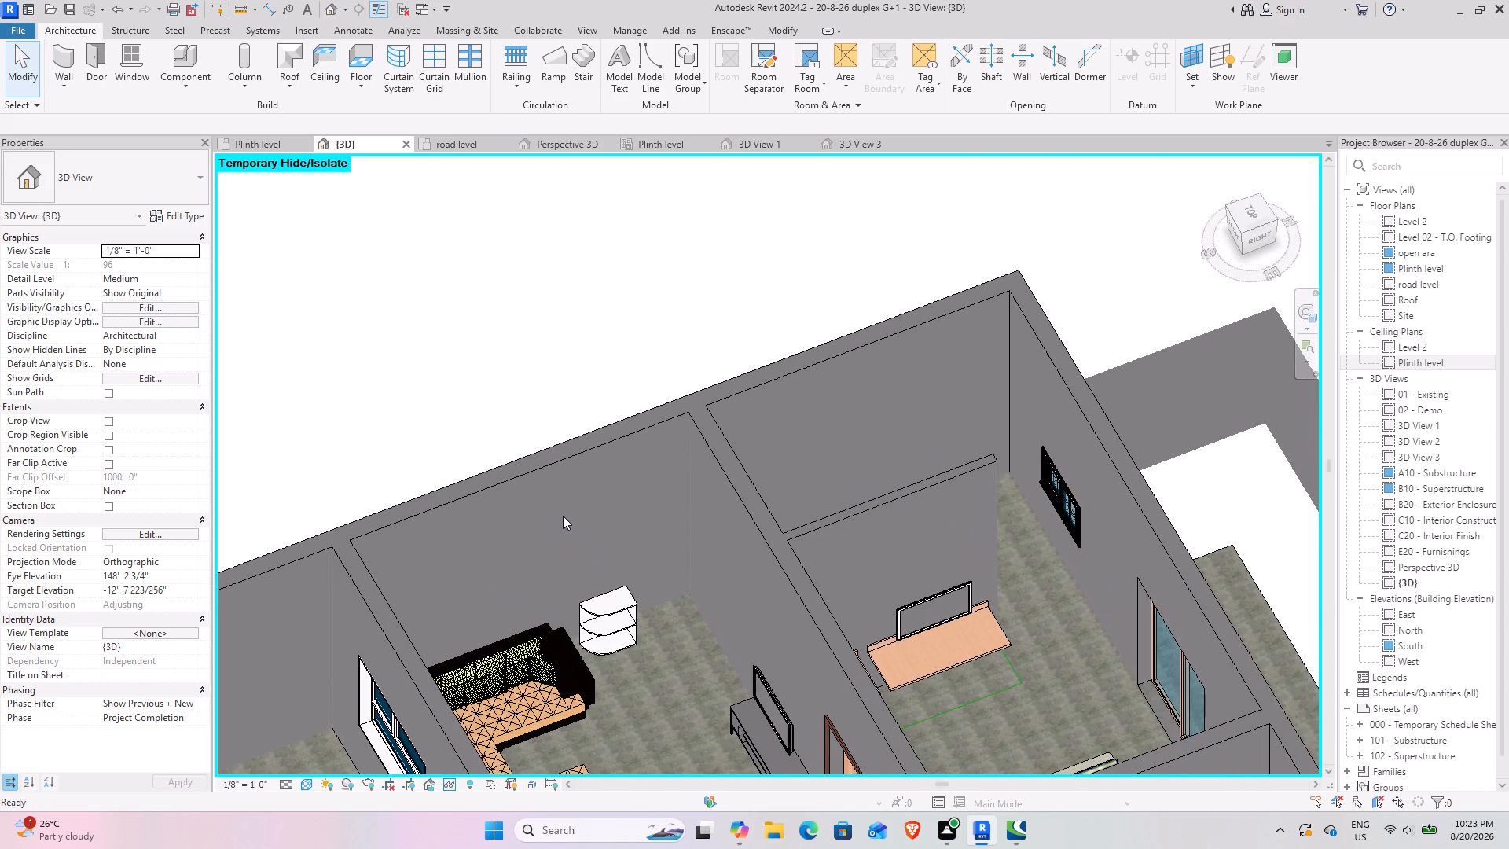
{"action": "middle_click_drag", "start_coordinate": [592, 579], "coordinate": [646, 447]}
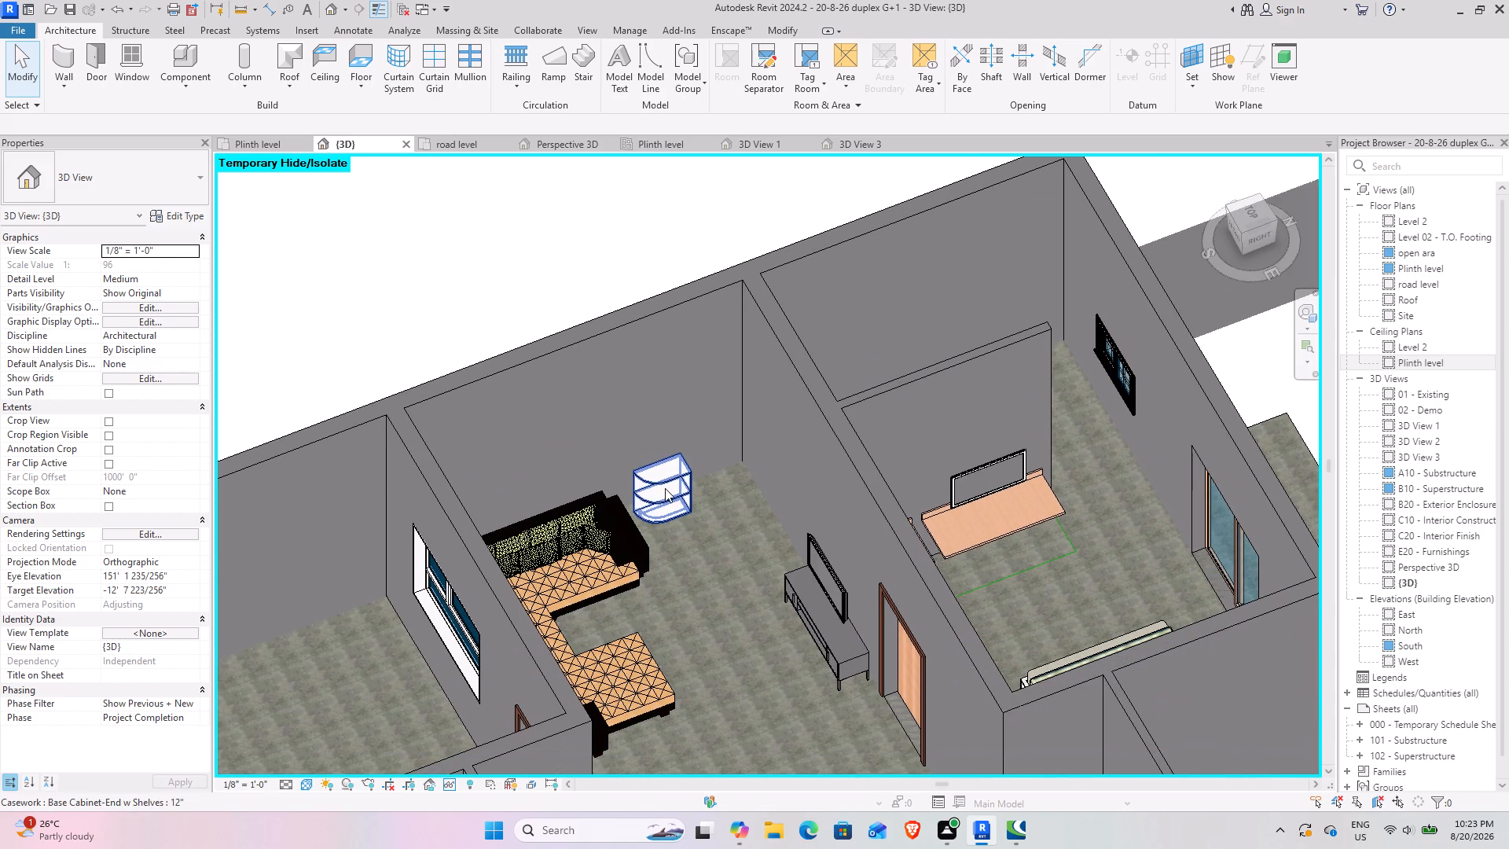
{"action": "middle_click_drag", "start_coordinate": [666, 485], "coordinate": [505, 495], "text": "shift"}
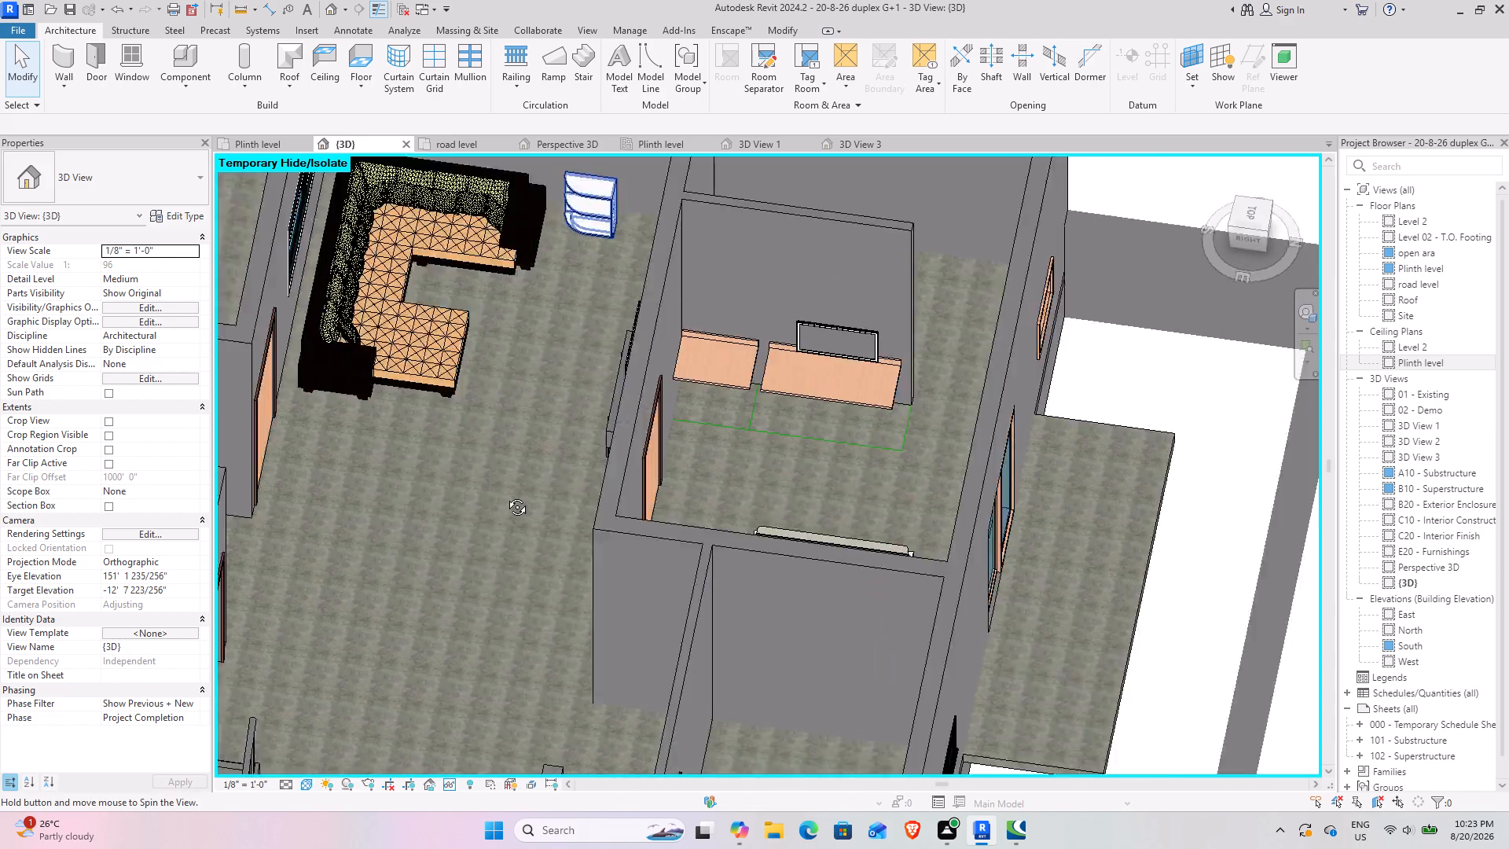
{"action": "middle_click_drag", "start_coordinate": [505, 495], "coordinate": [576, 590], "text": "shift"}
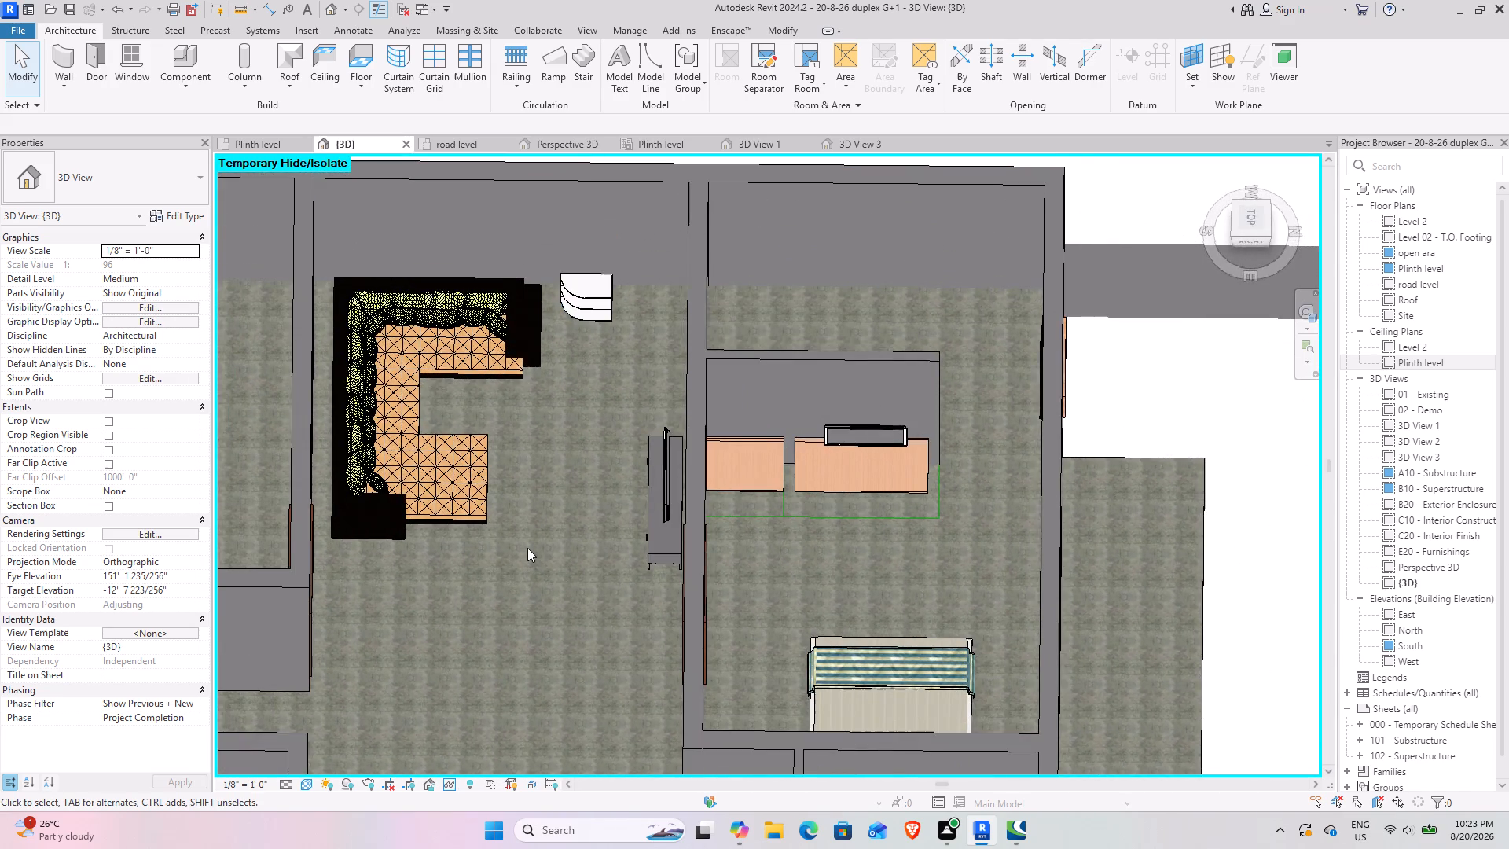
Examine the whole ground-floor layout in 3D, from the furnished rooms to the front courtyard and boundary wall.
{"action": "scroll", "coordinate": [527, 548], "scroll_direction": "down", "scroll_amount": 5}
{"action": "middle_click_drag", "start_coordinate": [556, 573], "coordinate": [983, 513]}
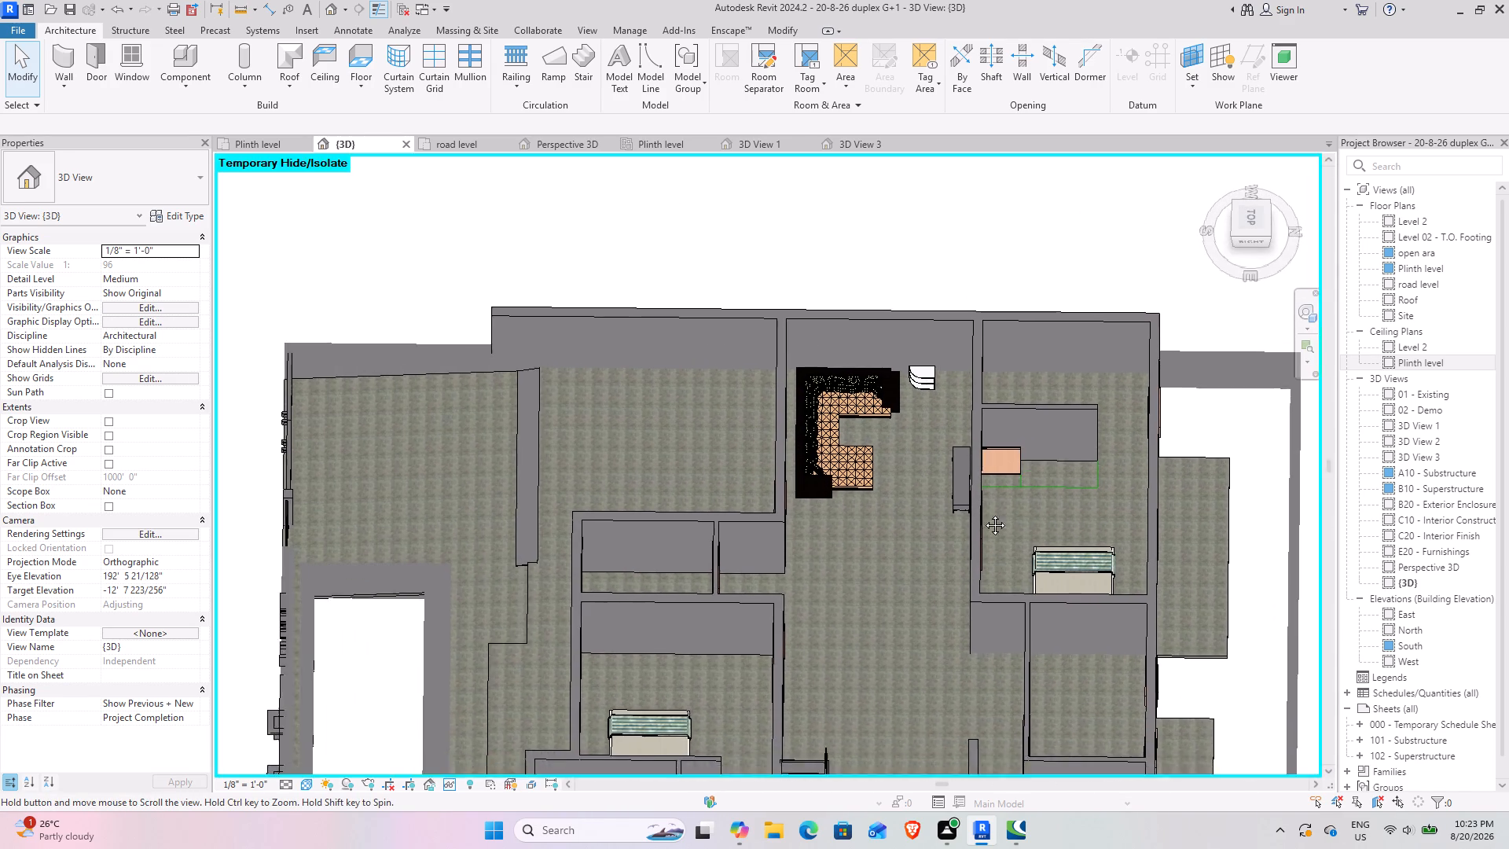
{"action": "middle_click_drag", "start_coordinate": [983, 513], "coordinate": [993, 377]}
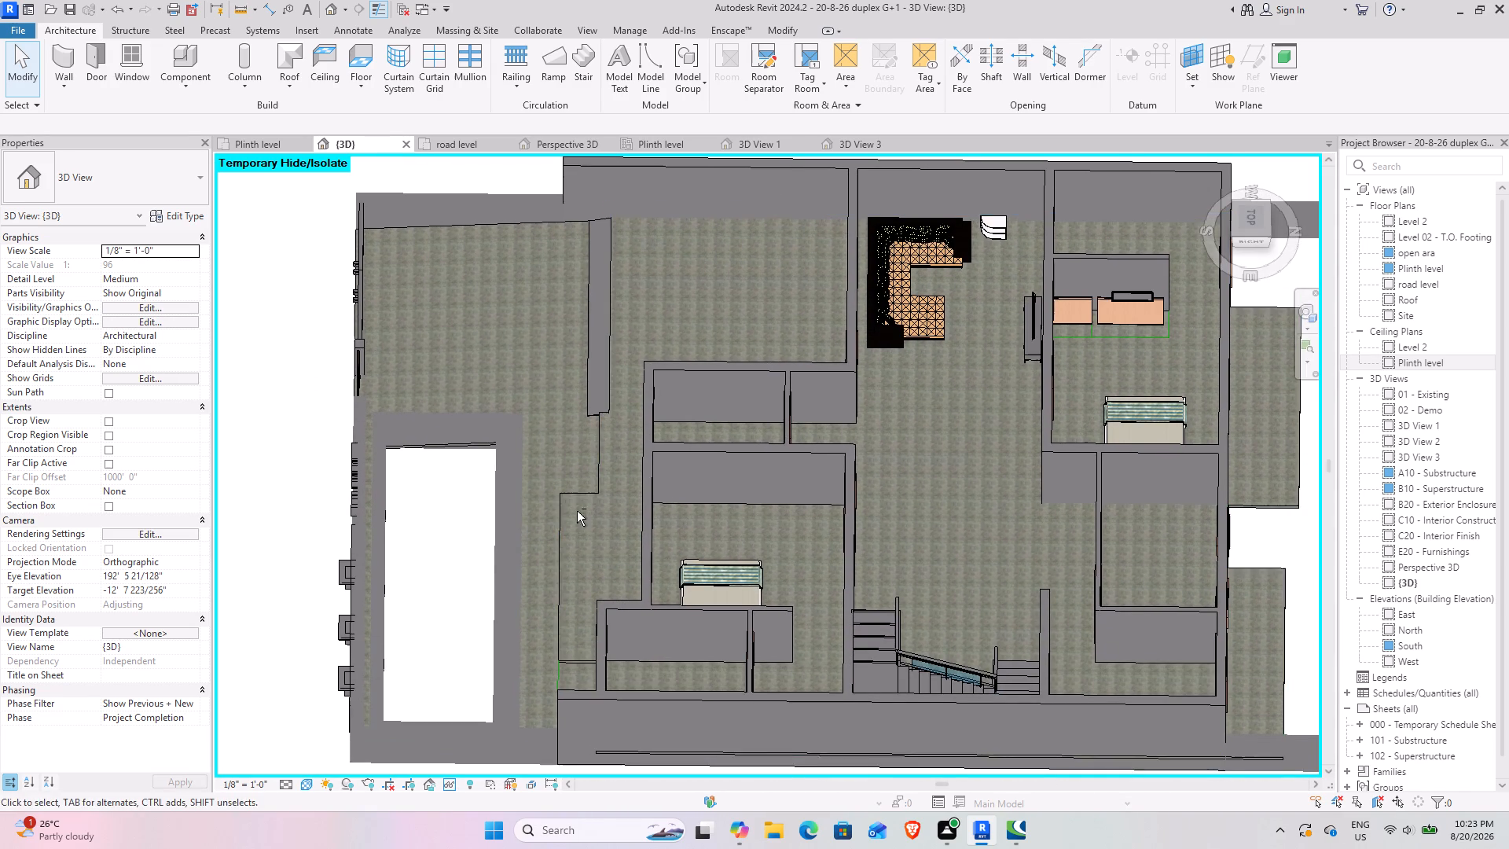
{"action": "middle_click_drag", "start_coordinate": [593, 528], "coordinate": [798, 677], "text": "shift"}
{"action": "middle_click_drag", "start_coordinate": [1269, 559], "coordinate": [799, 377]}
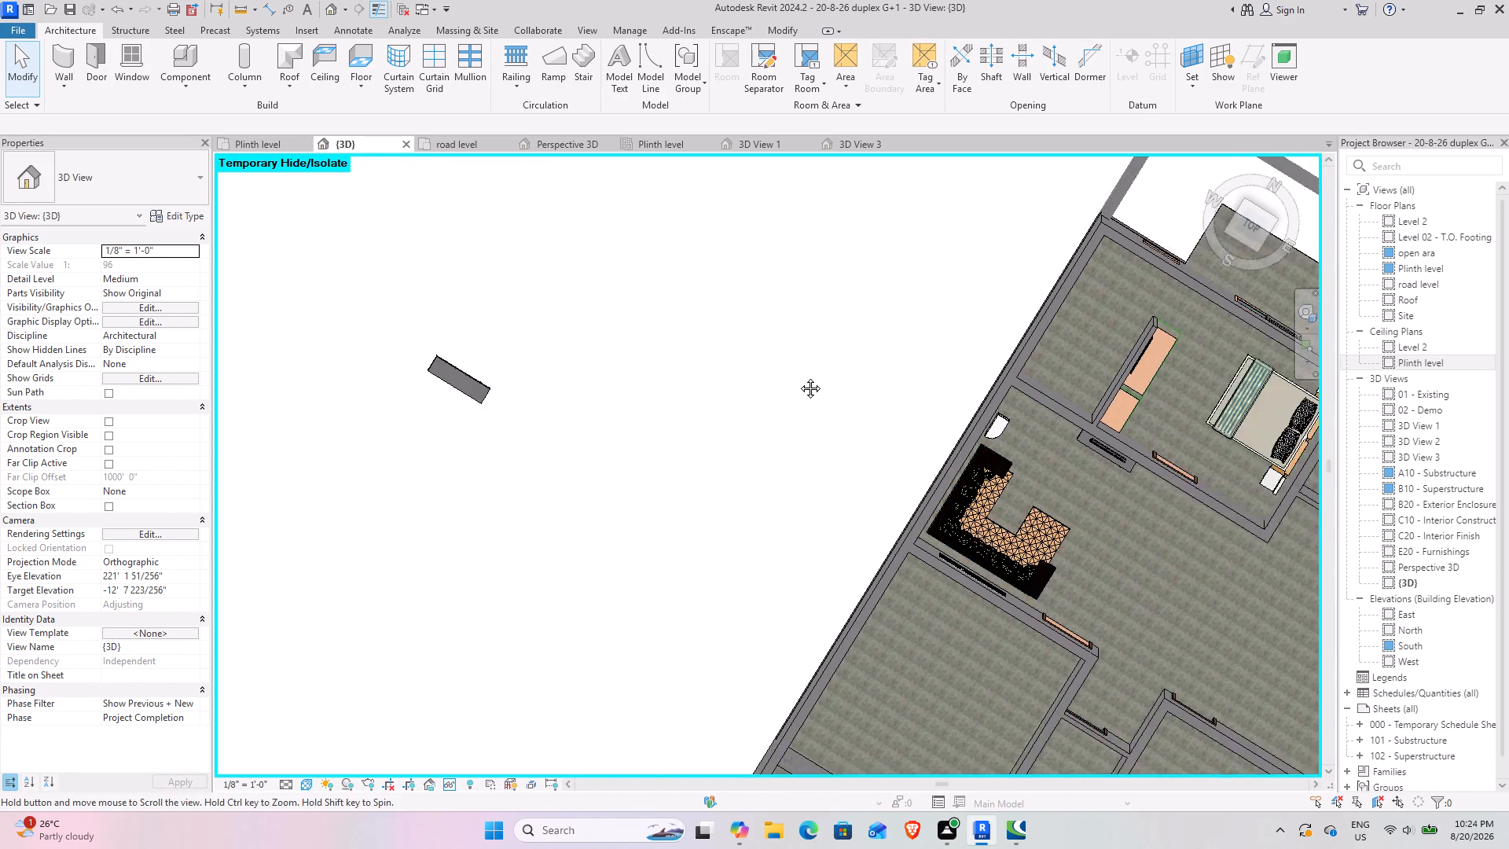
{"action": "middle_click_drag", "start_coordinate": [799, 377], "coordinate": [445, 235]}
{"action": "middle_click_drag", "start_coordinate": [529, 492], "coordinate": [586, 307]}
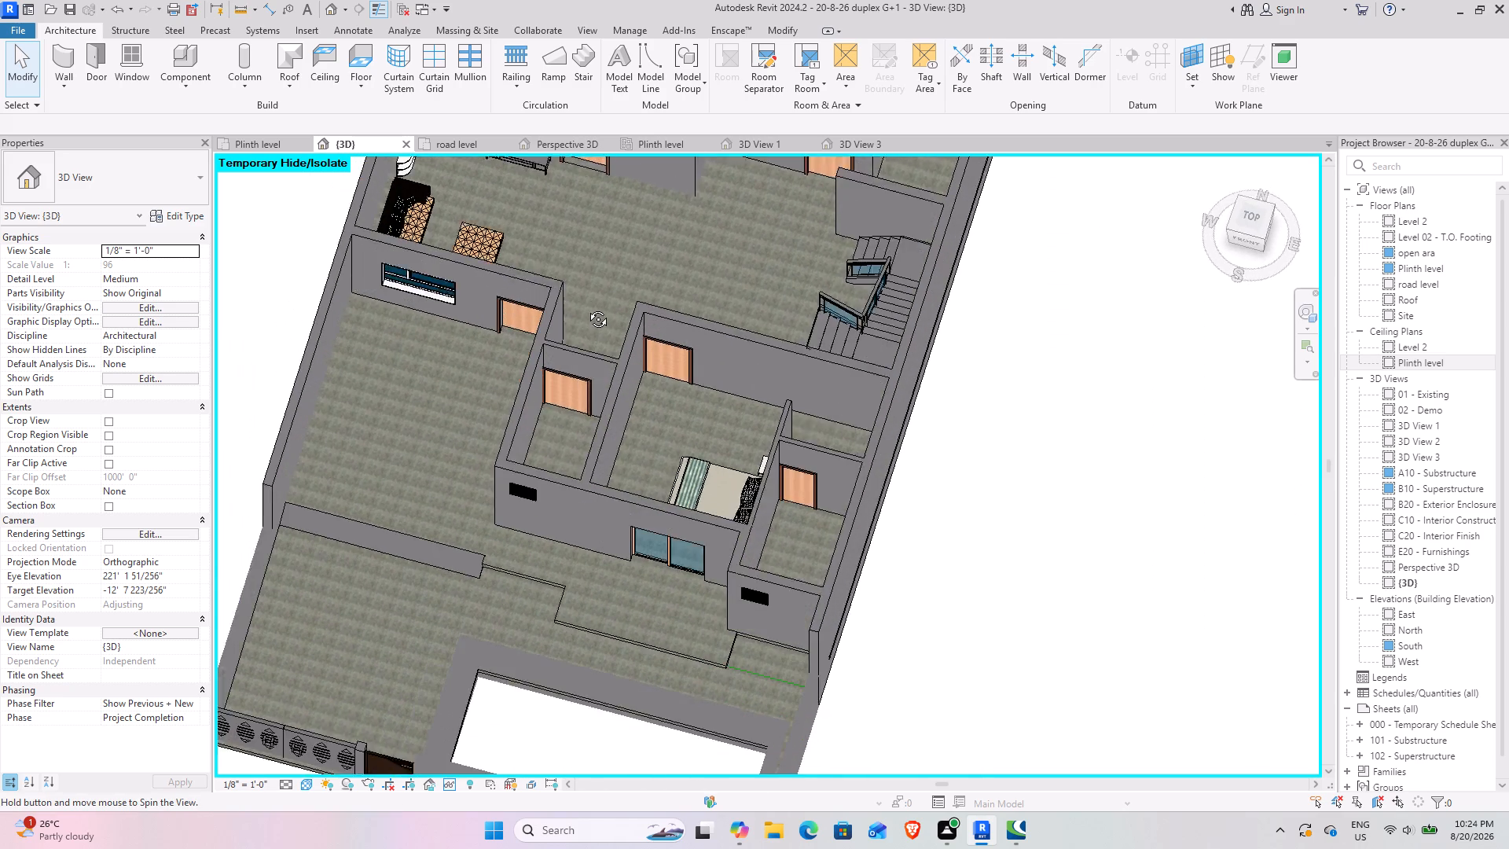
{"action": "middle_click_drag", "start_coordinate": [586, 307], "coordinate": [589, 292]}
{"action": "middle_click_drag", "start_coordinate": [620, 545], "coordinate": [666, 434], "text": "shift"}
{"action": "middle_click_drag", "start_coordinate": [670, 384], "coordinate": [619, 408]}
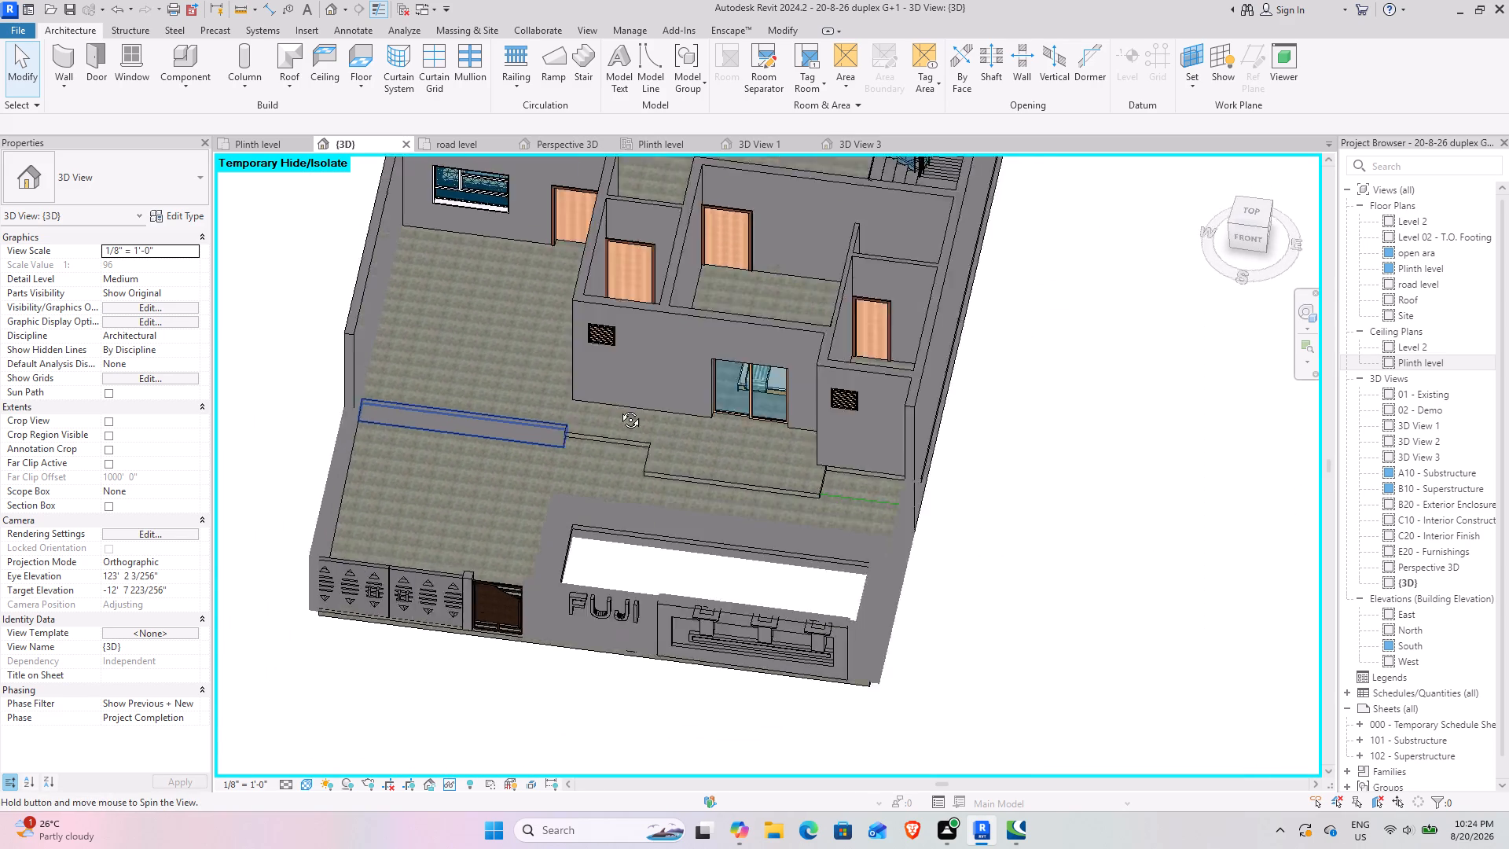
{"action": "middle_click_drag", "start_coordinate": [619, 408], "coordinate": [591, 384]}
{"action": "middle_click_drag", "start_coordinate": [565, 395], "coordinate": [756, 419]}
{"action": "middle_click_drag", "start_coordinate": [377, 413], "coordinate": [435, 342], "text": "shift"}
{"action": "middle_click_drag", "start_coordinate": [522, 341], "coordinate": [382, 535]}
{"action": "middle_click_drag", "start_coordinate": [580, 438], "coordinate": [454, 567]}
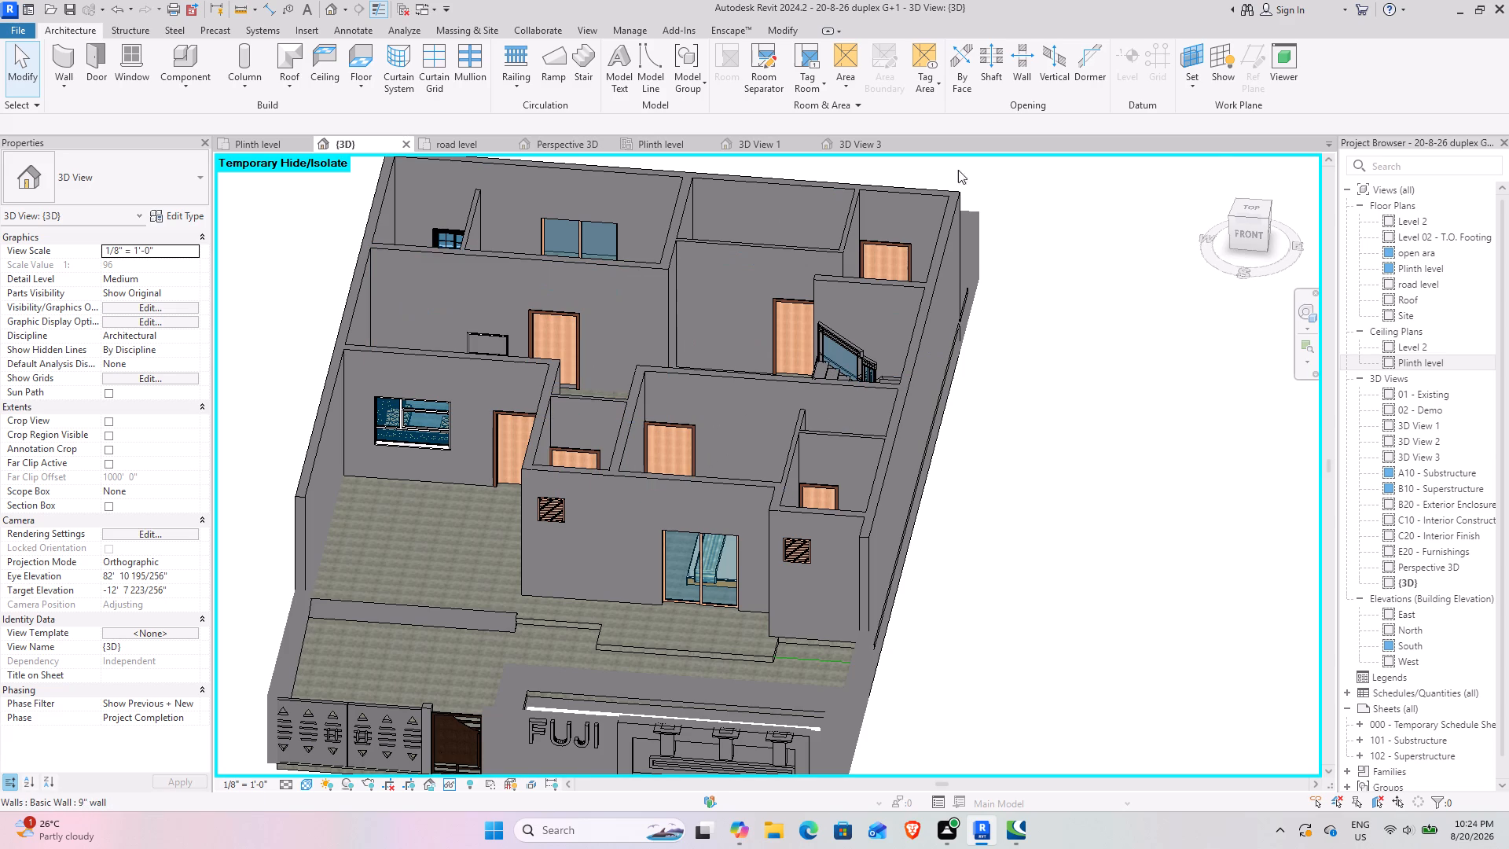
Examine the rooms, doors, windows and staircase in 3D from the front of the house.
{"action": "left_click_drag", "start_coordinate": [1244, 214], "coordinate": [1258, 306]}
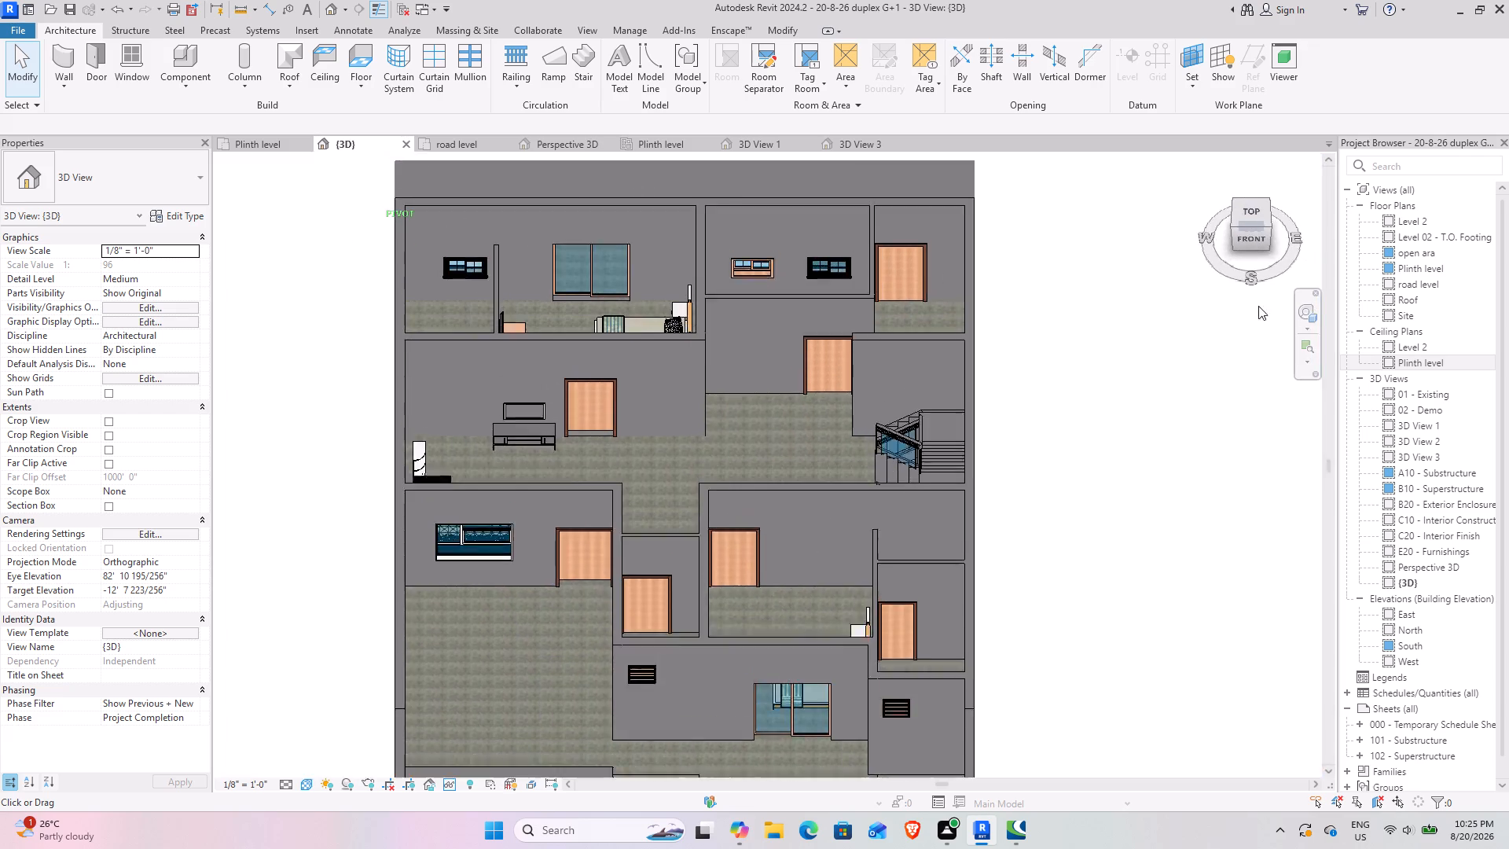
{"action": "left_click_drag", "start_coordinate": [1258, 306], "coordinate": [1251, 255]}
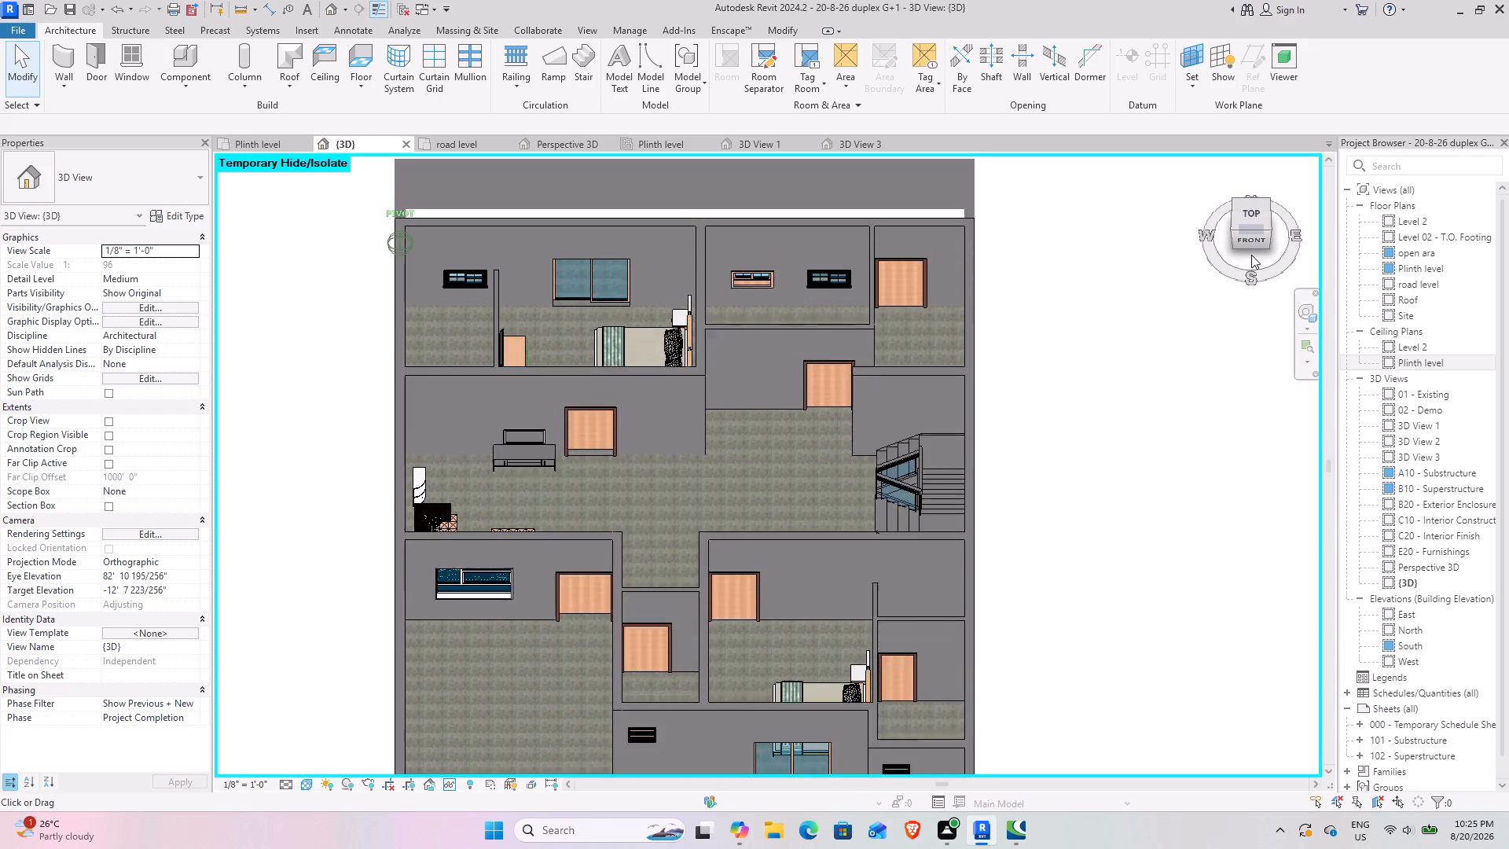
{"action": "left_click_drag", "start_coordinate": [1251, 255], "coordinate": [1128, 248]}
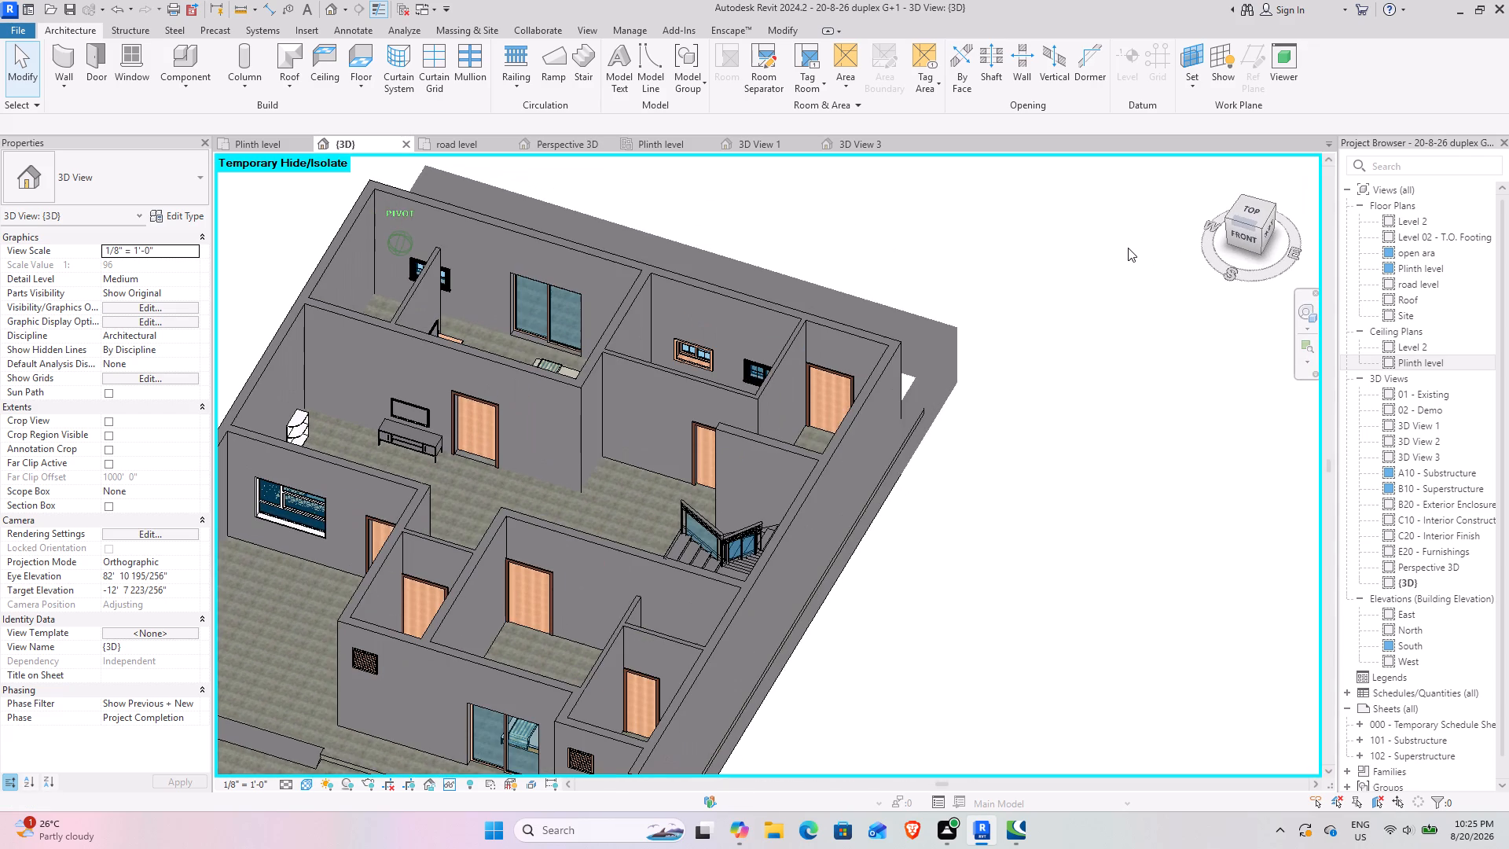
{"action": "left_click_drag", "start_coordinate": [1128, 248], "coordinate": [1162, 263]}
{"action": "scroll", "coordinate": [824, 347], "scroll_direction": "down", "scroll_amount": 2}
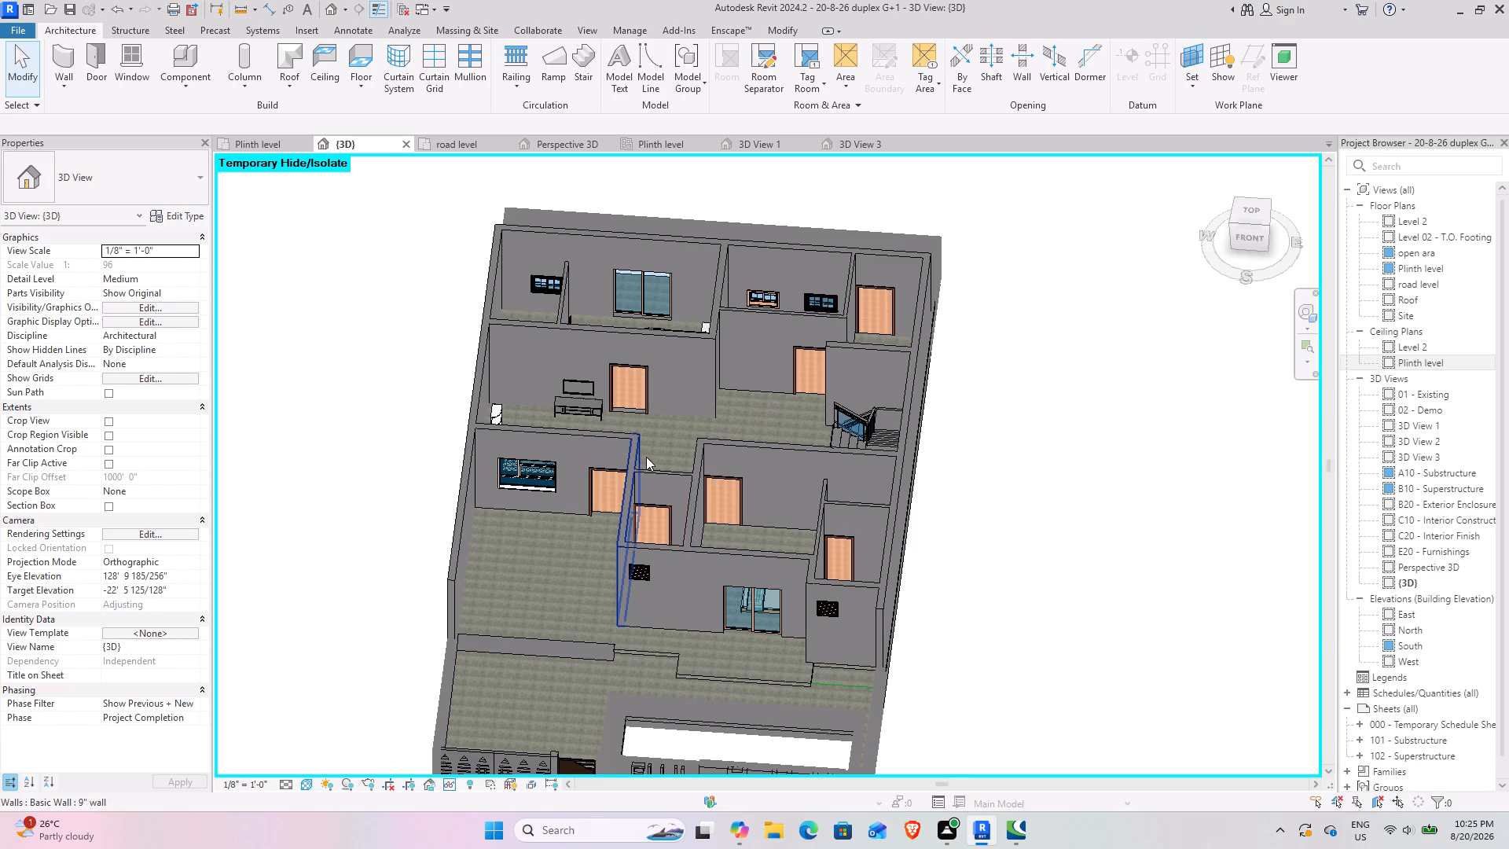
{"action": "middle_click_drag", "start_coordinate": [643, 457], "coordinate": [627, 450], "text": "shift"}
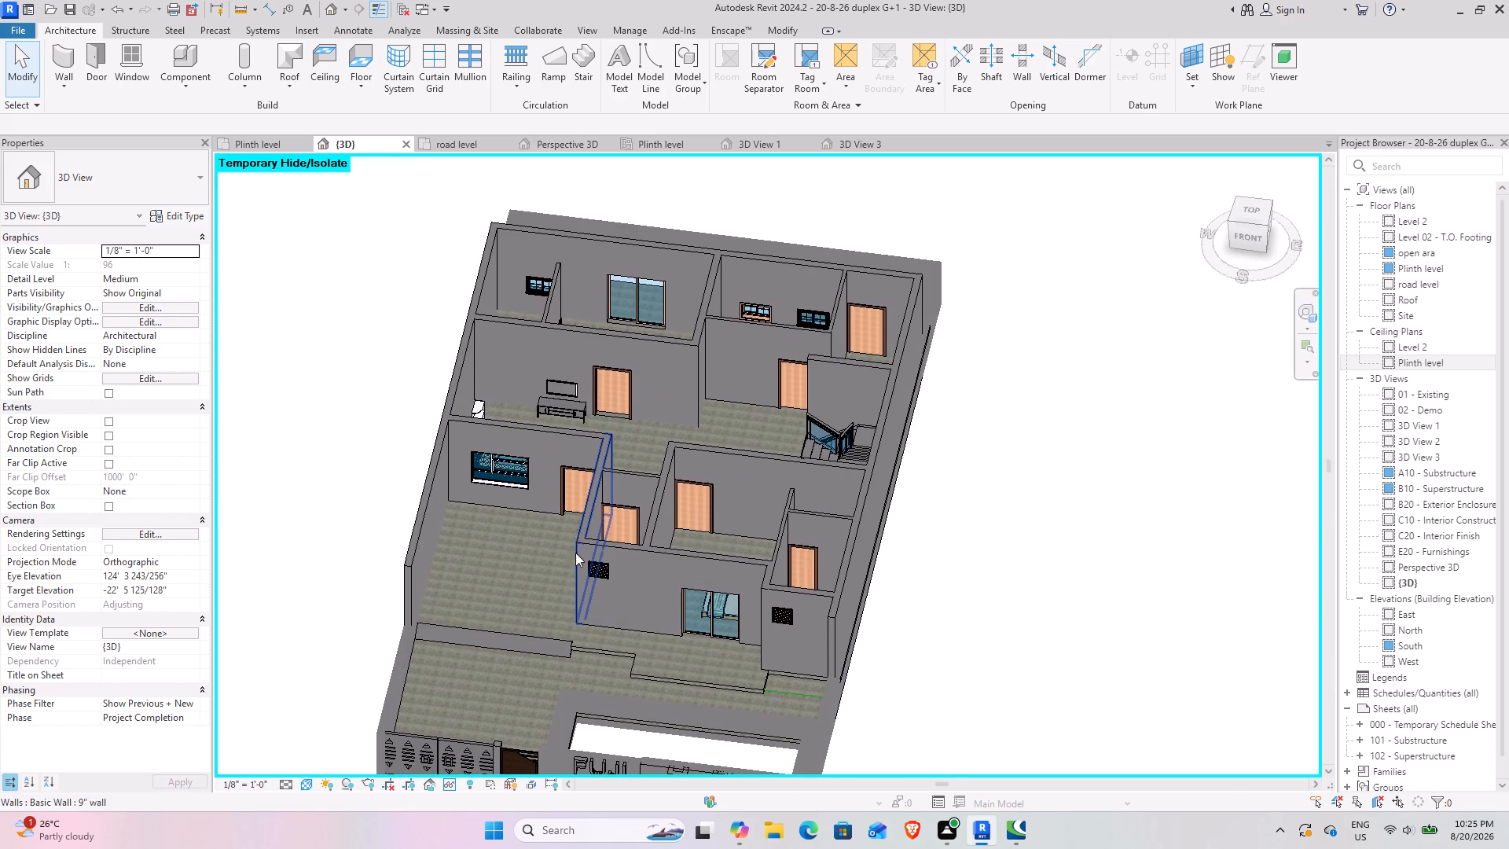
{"action": "scroll", "coordinate": [595, 576], "scroll_direction": "up", "scroll_amount": 1}
{"action": "middle_click_drag", "start_coordinate": [568, 619], "coordinate": [586, 549]}
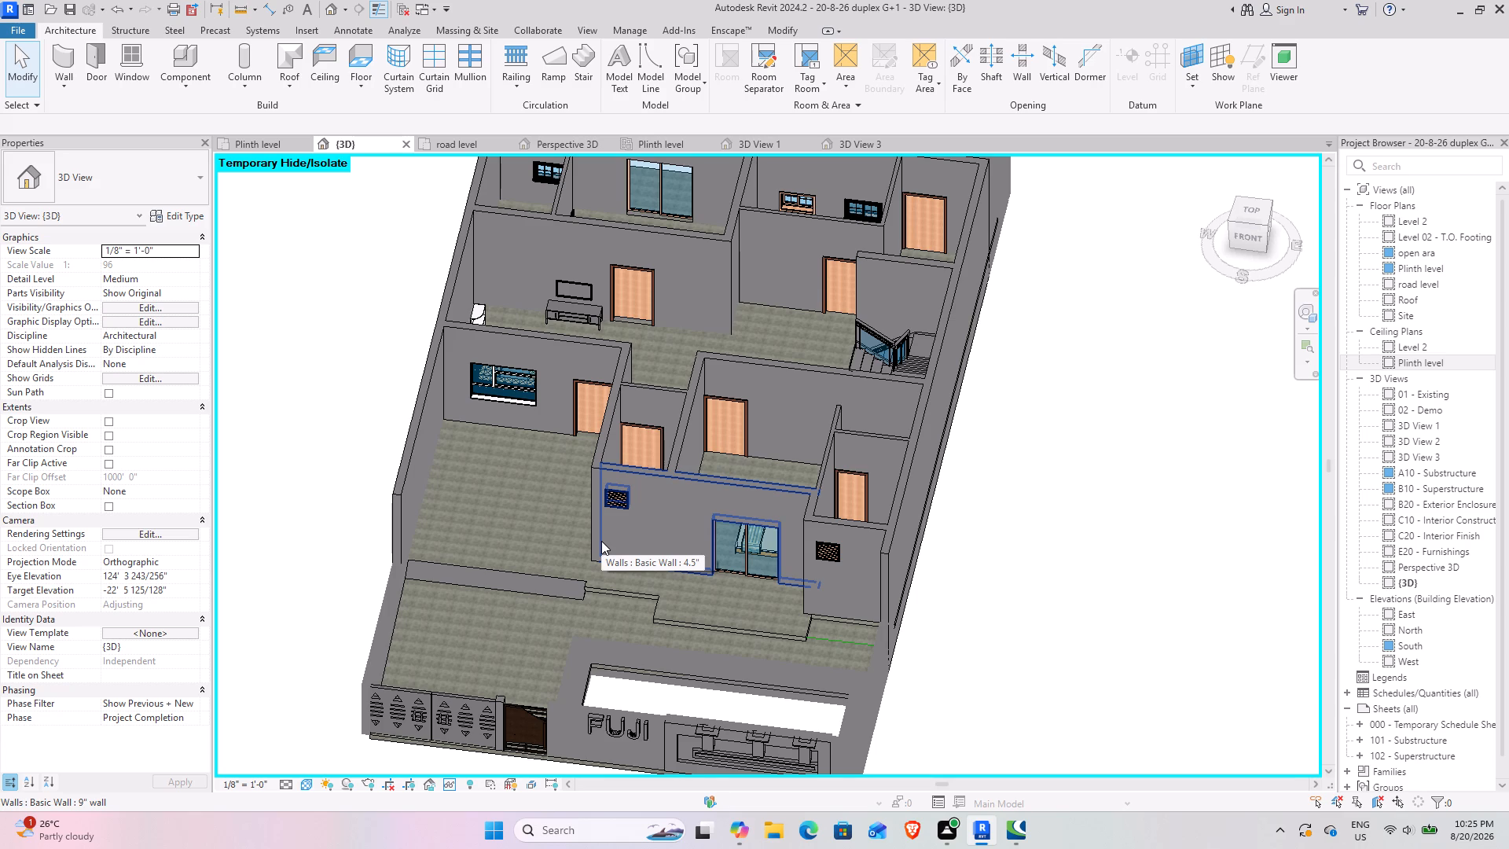
{"action": "scroll", "coordinate": [615, 487], "scroll_direction": "up", "scroll_amount": 6}
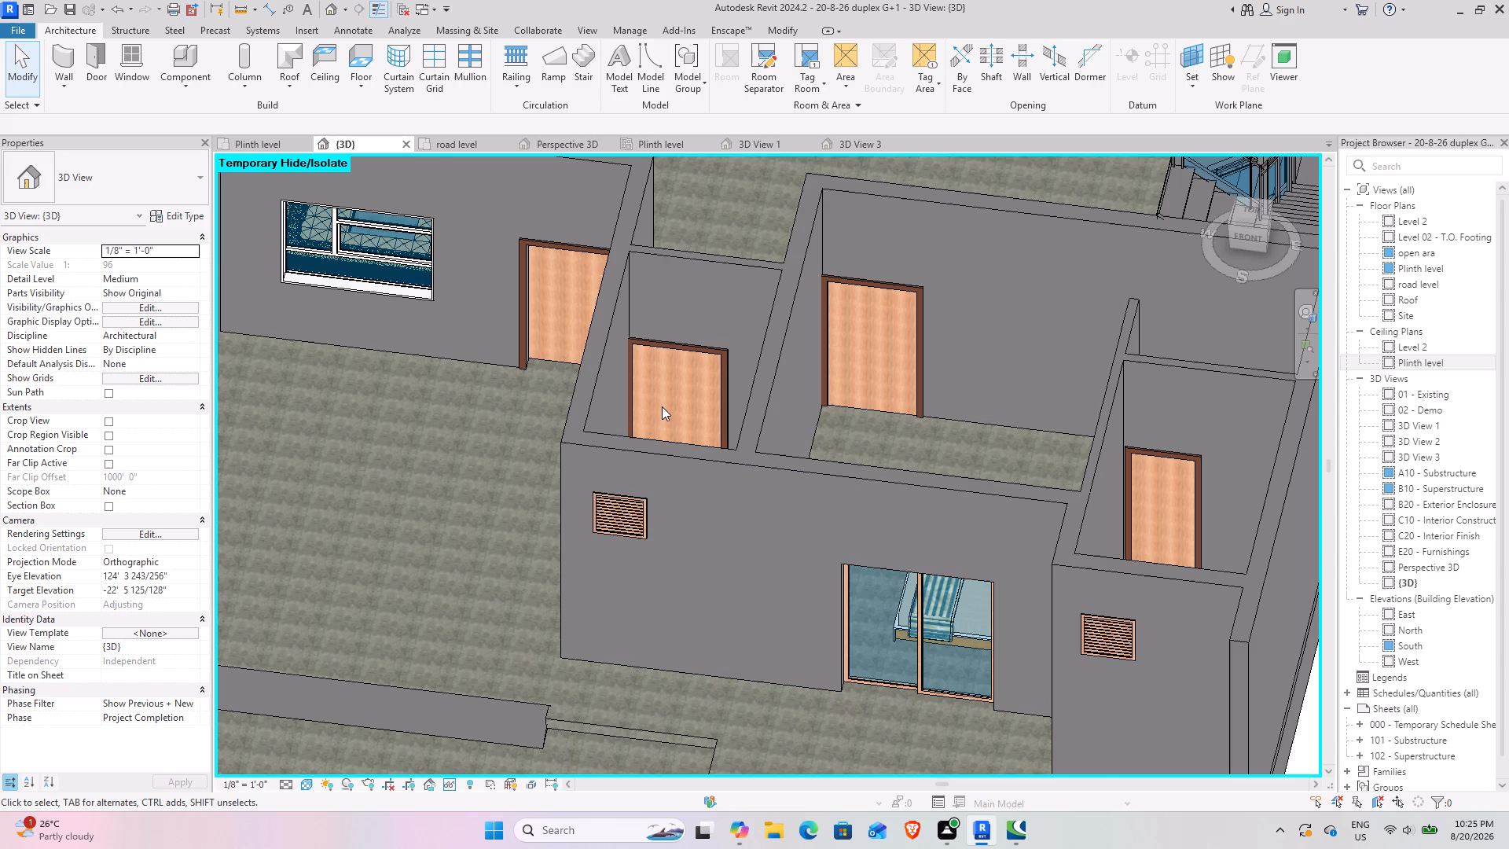
{"action": "scroll", "coordinate": [662, 406], "scroll_direction": "up", "scroll_amount": 1}
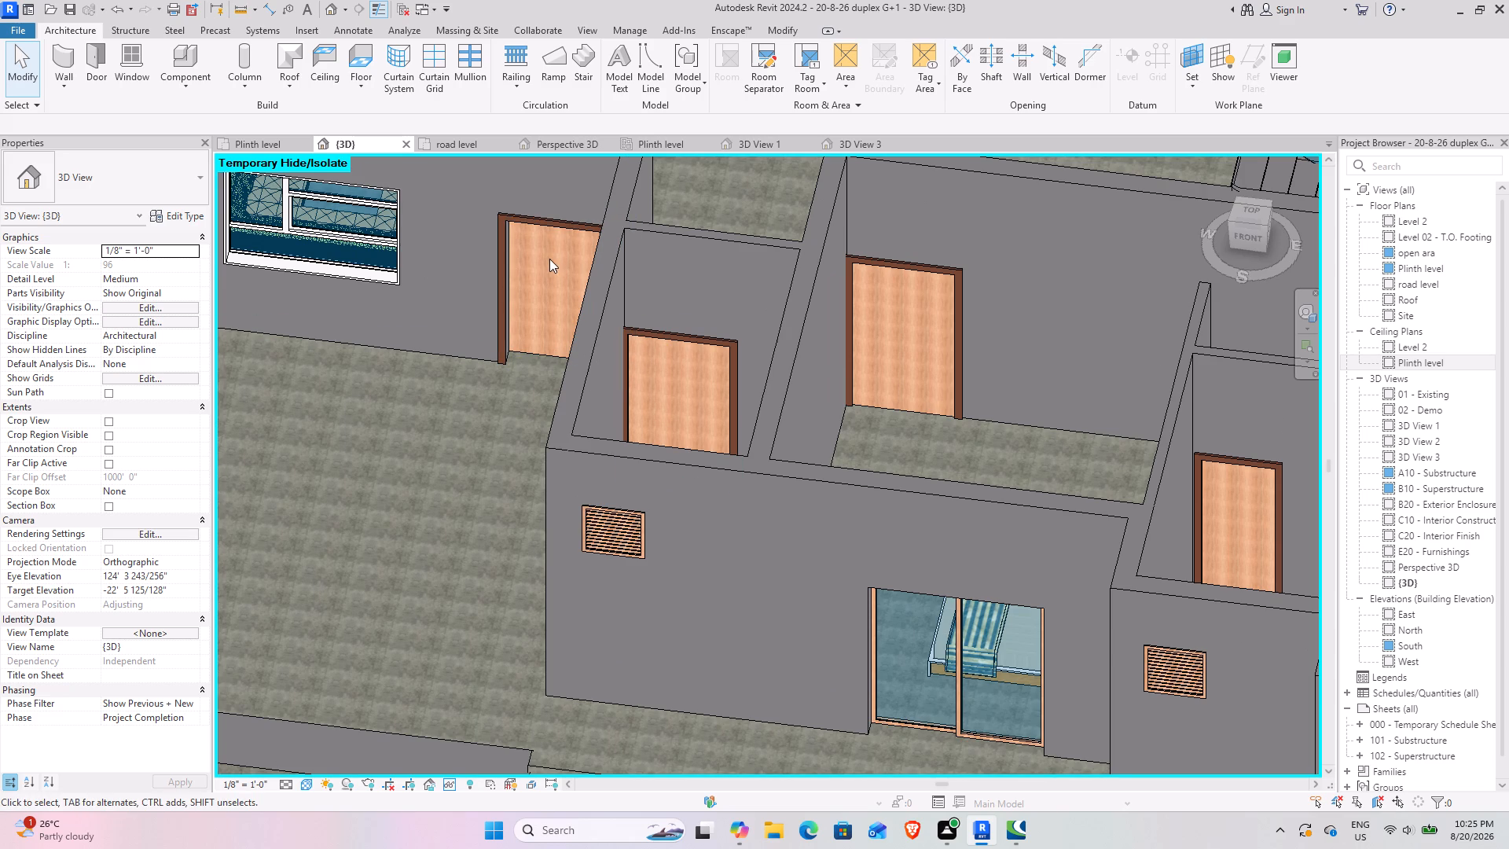
{"action": "scroll", "coordinate": [509, 509], "scroll_direction": "down", "scroll_amount": 3}
{"action": "middle_click_drag", "start_coordinate": [442, 477], "coordinate": [452, 481]}
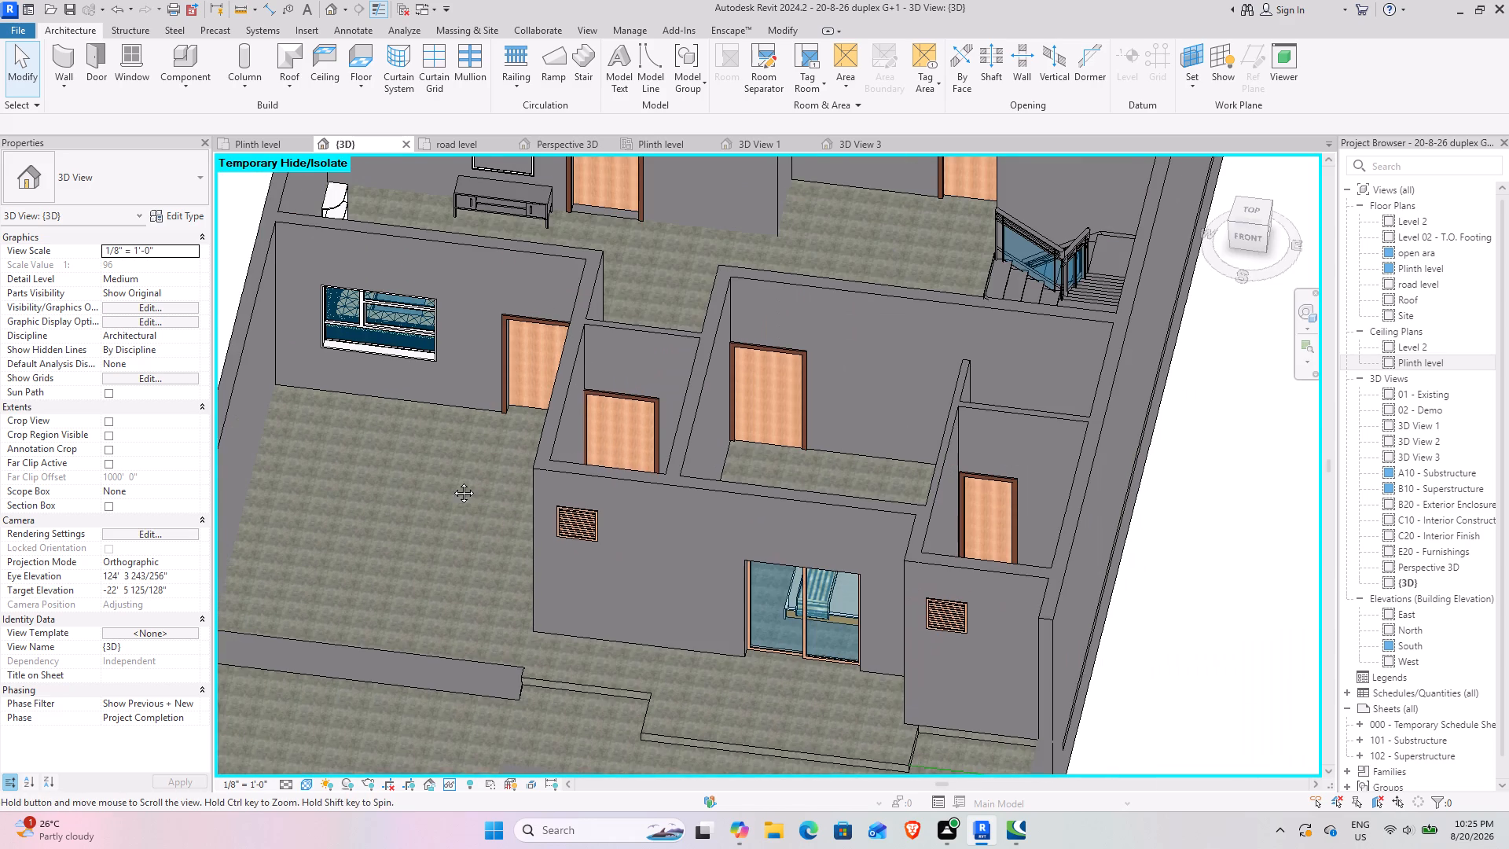
{"action": "middle_click_drag", "start_coordinate": [452, 481], "coordinate": [500, 606]}
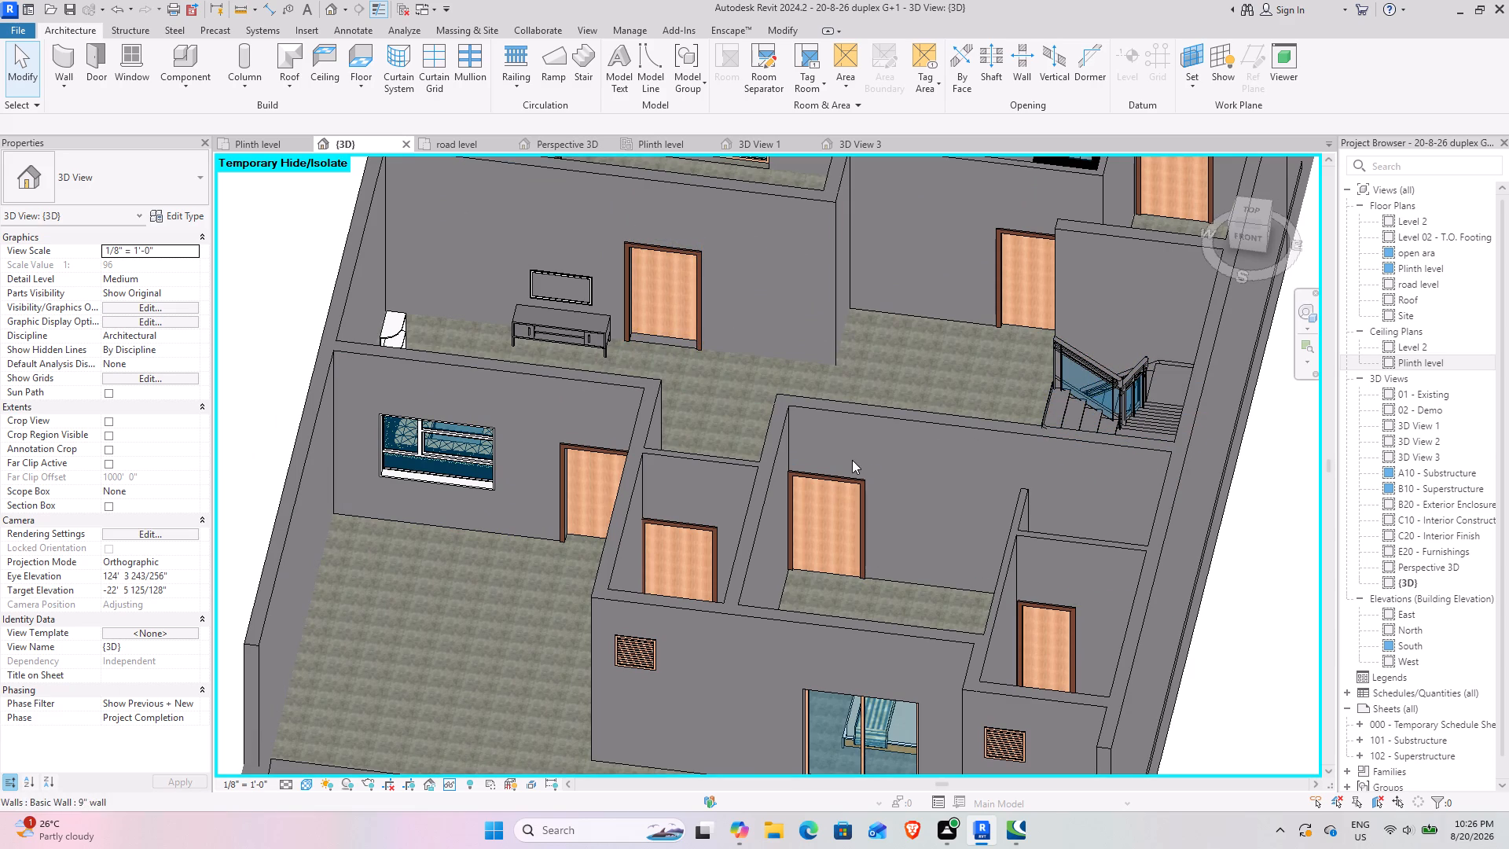
{"action": "scroll", "coordinate": [619, 502], "scroll_direction": "down", "scroll_amount": 3}
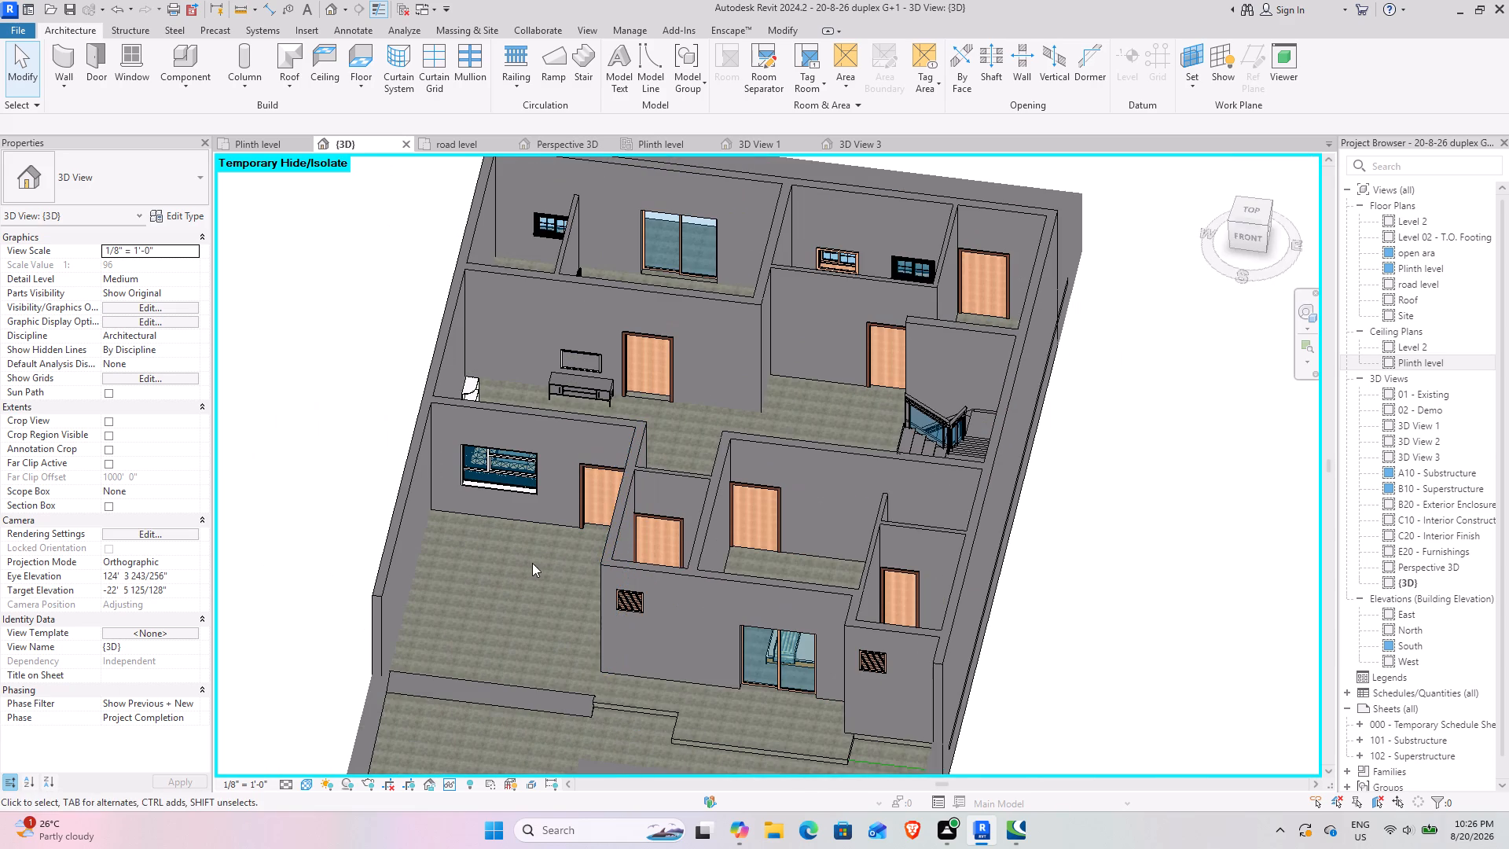
{"action": "middle_click_drag", "start_coordinate": [523, 553], "coordinate": [567, 443]}
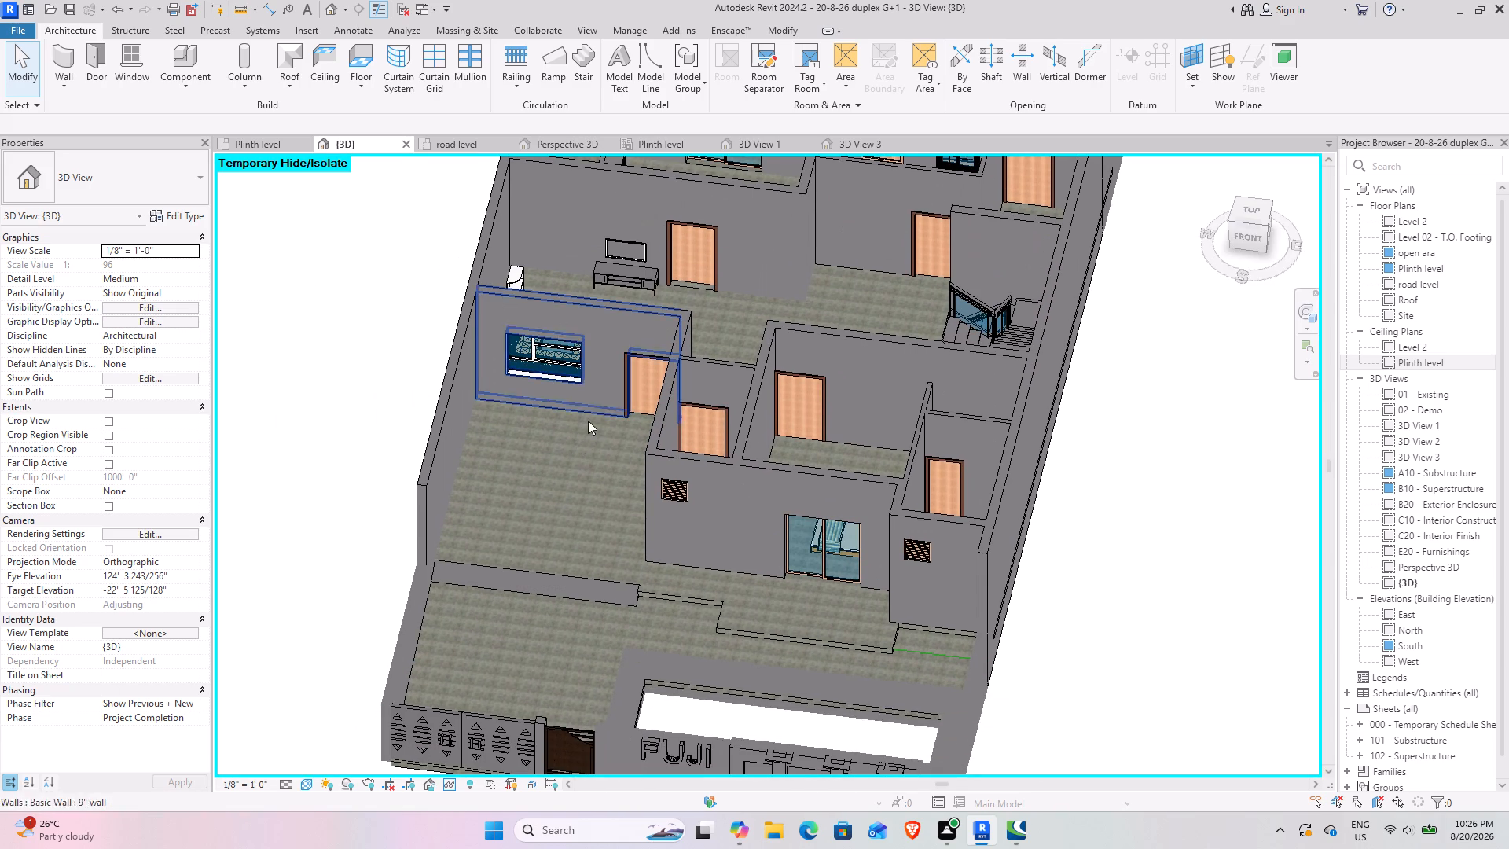
{"action": "middle_click_drag", "start_coordinate": [589, 581], "coordinate": [523, 641]}
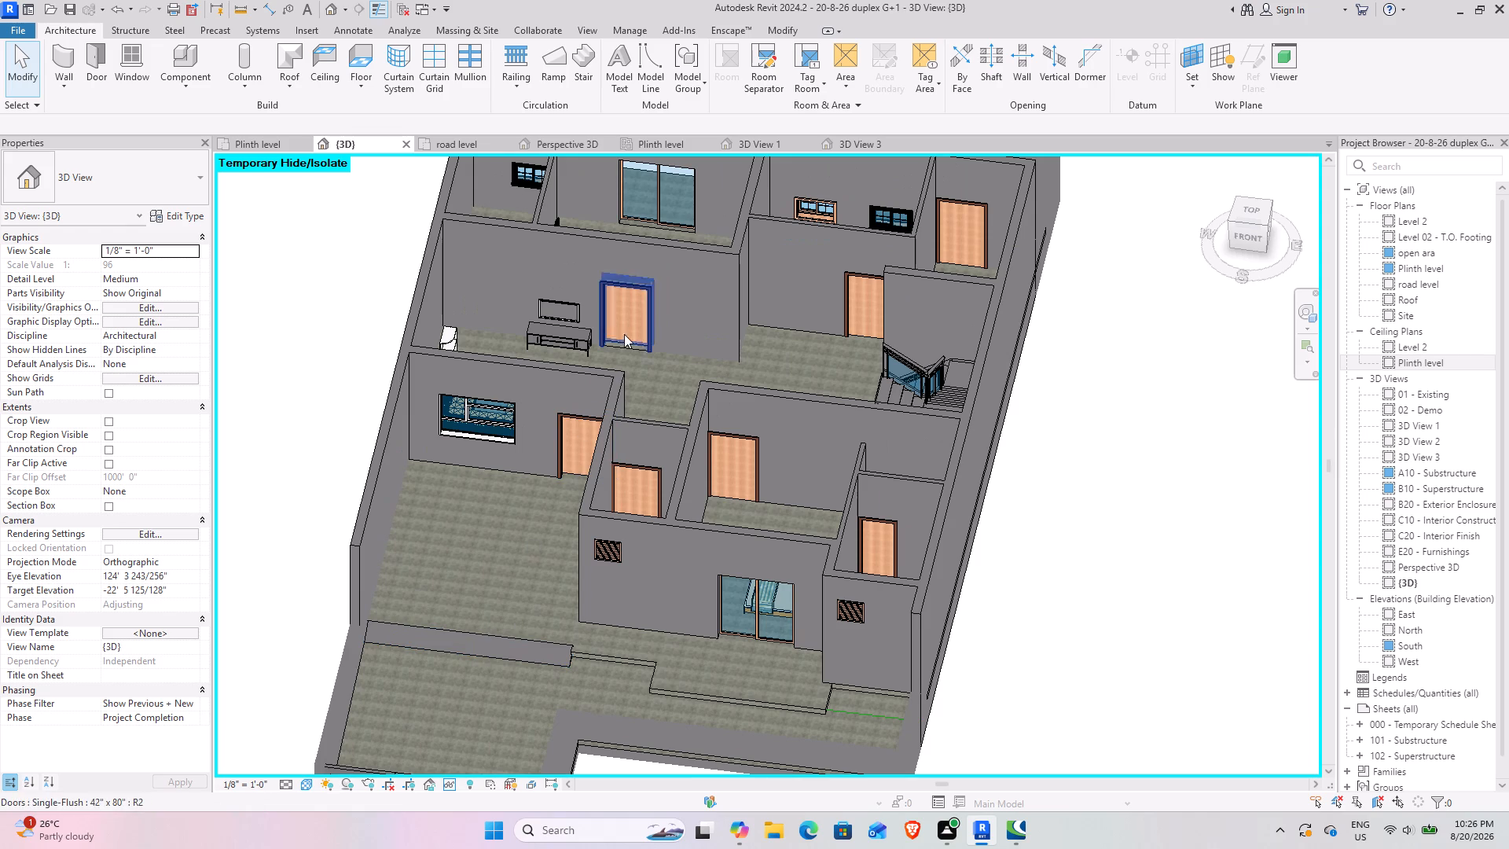
Examine the ground-floor rooms in 3D, ending at the bedroom counters with the LCD TV on the partition wall.
{"action": "scroll", "coordinate": [568, 317], "scroll_direction": "up", "scroll_amount": 6}
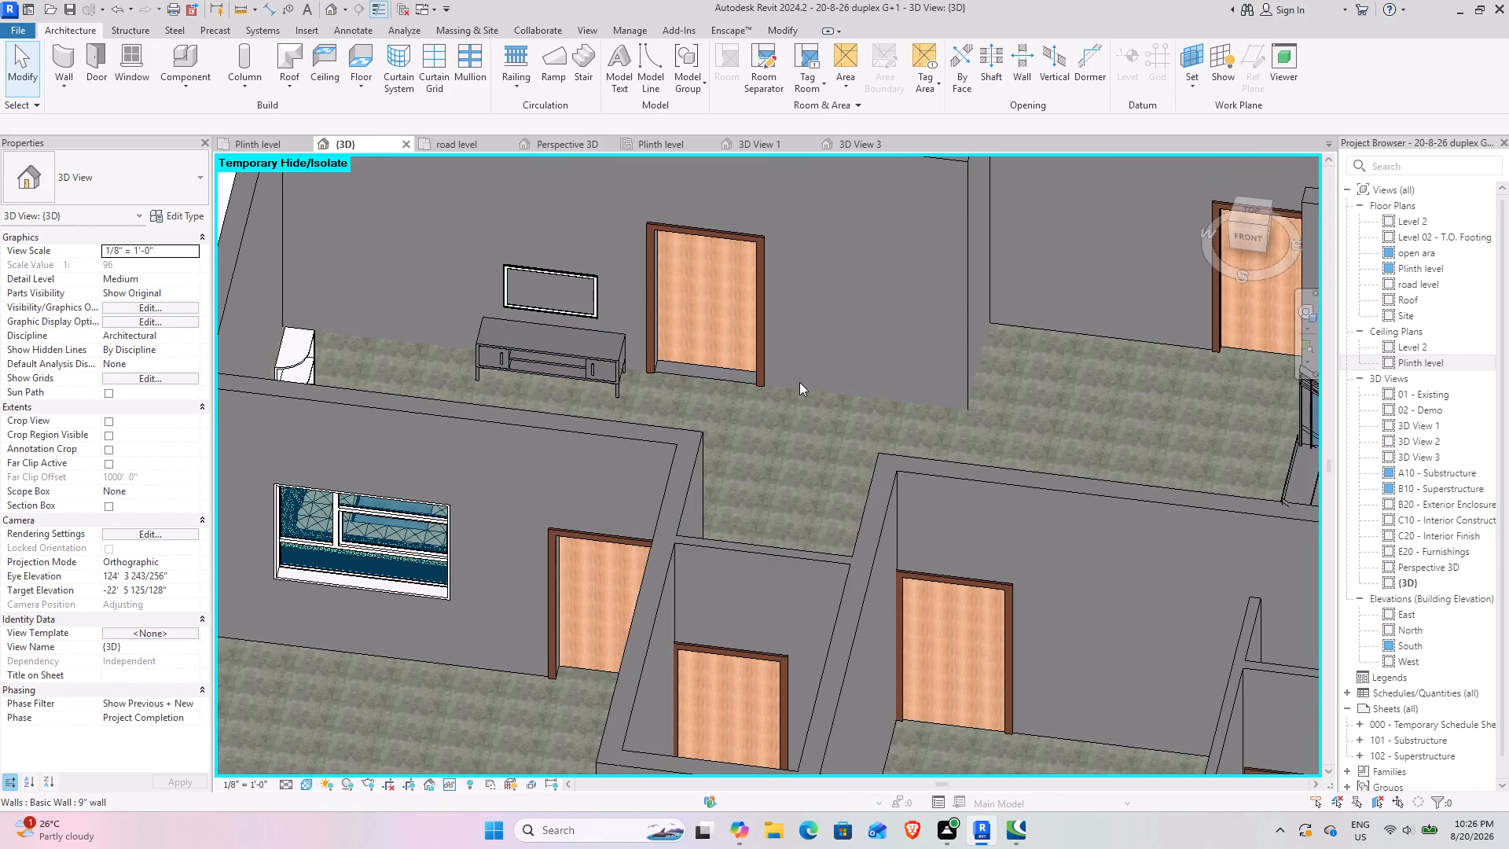
{"action": "middle_click_drag", "start_coordinate": [799, 382], "coordinate": [718, 594]}
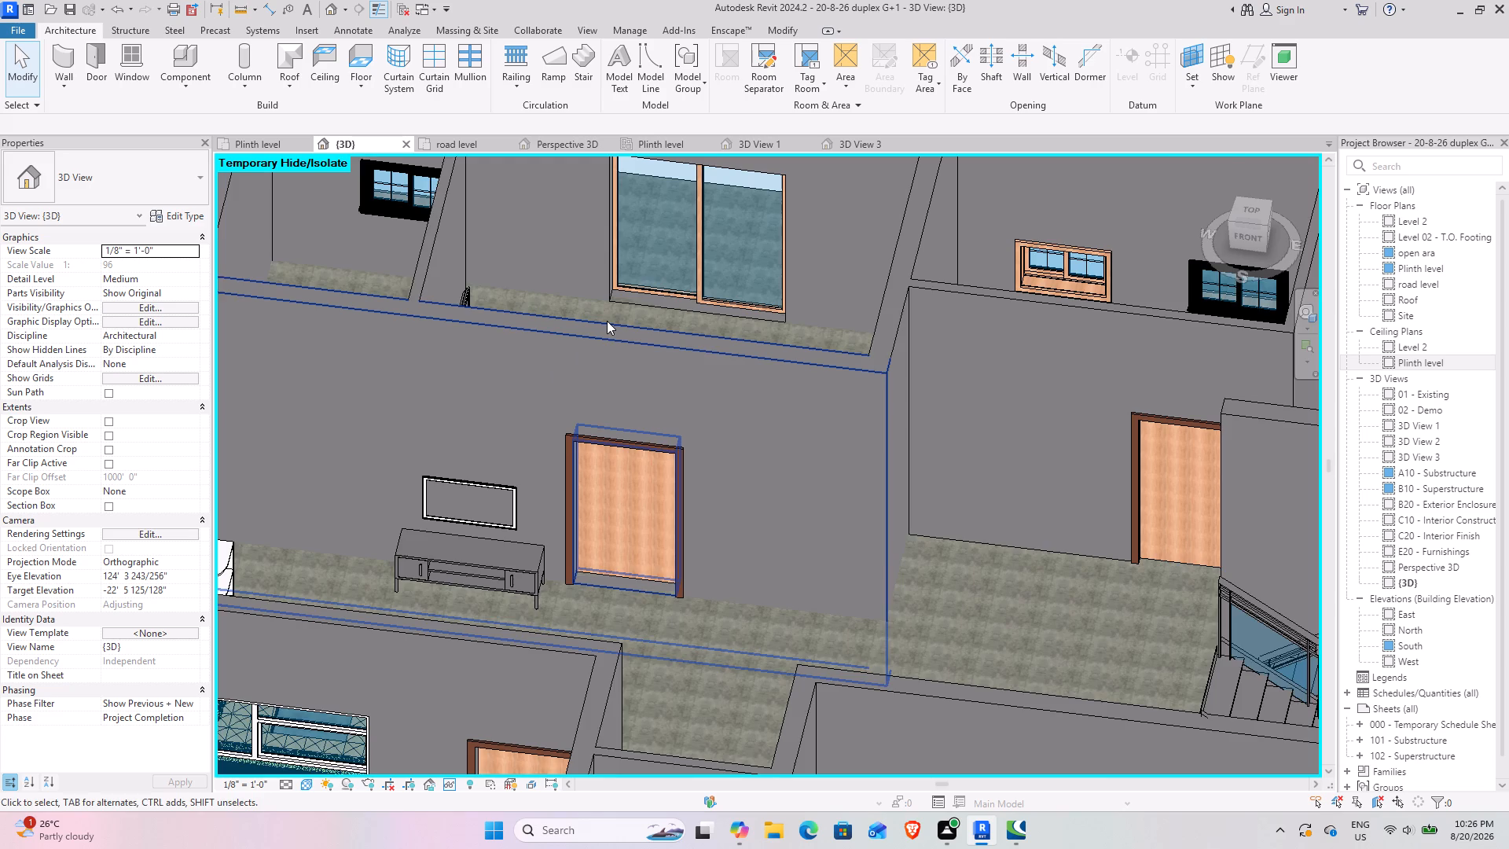
{"action": "scroll", "coordinate": [607, 321], "scroll_direction": "down", "scroll_amount": 1}
{"action": "key", "text": "Return"}
{"action": "key", "text": "Return"}
{"action": "key", "text": "Return"}
{"action": "key", "text": "Return"}
{"action": "key", "text": "Return"}
{"action": "key", "text": "Return"}
{"action": "key", "text": "Return"}
{"action": "key", "text": "Return"}
{"action": "middle_click_drag", "start_coordinate": [611, 331], "coordinate": [454, 427]}
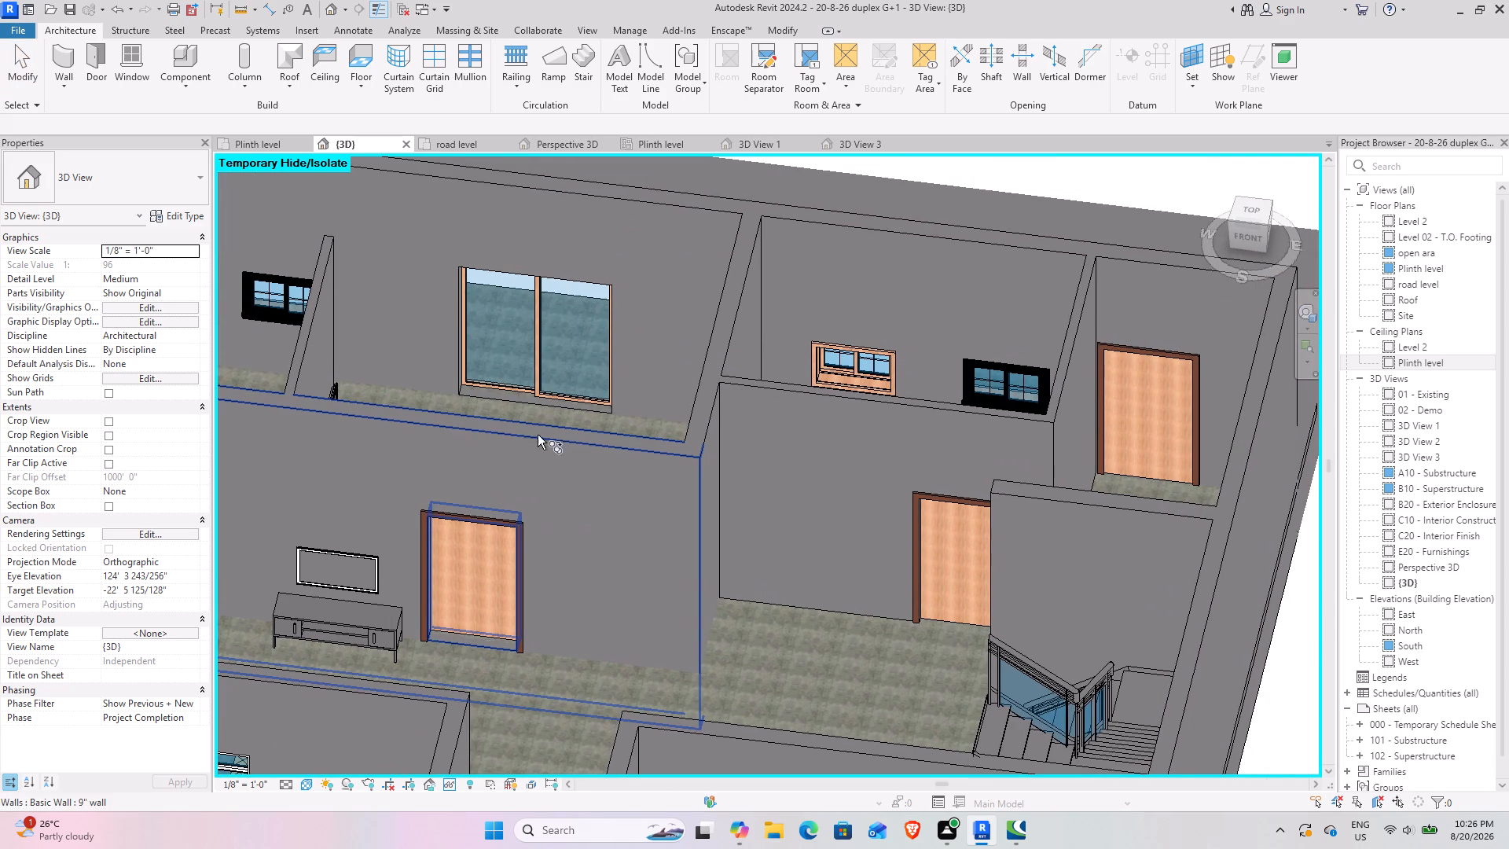
{"action": "middle_click_drag", "start_coordinate": [727, 431], "coordinate": [556, 480], "text": "shift"}
{"action": "middle_click_drag", "start_coordinate": [556, 480], "coordinate": [1149, 454]}
{"action": "middle_click_drag", "start_coordinate": [920, 450], "coordinate": [782, 456], "text": "shift"}
{"action": "middle_click_drag", "start_coordinate": [784, 456], "coordinate": [804, 458]}
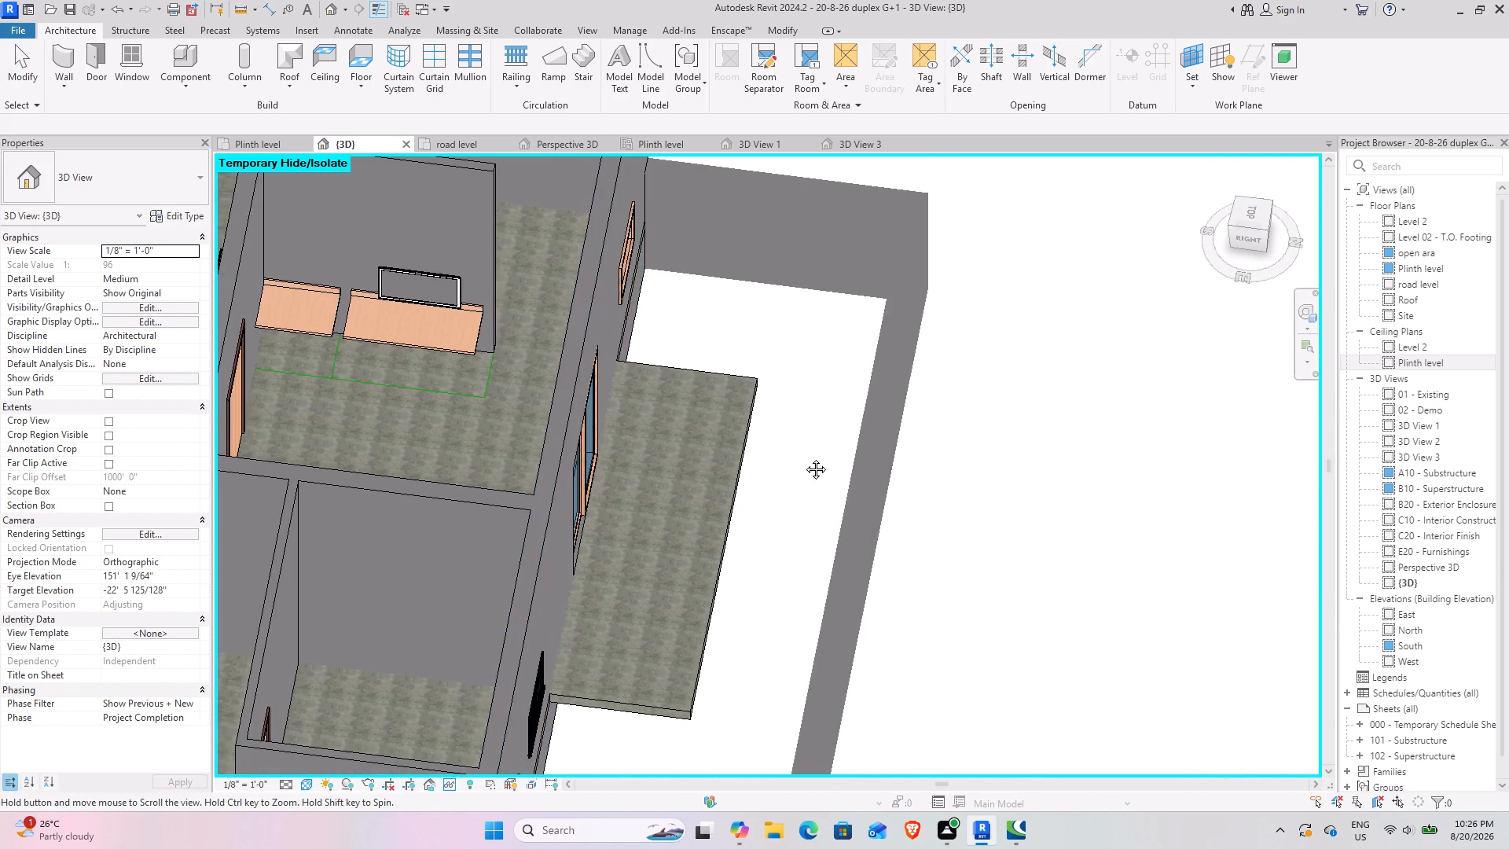
{"action": "middle_click_drag", "start_coordinate": [804, 458], "coordinate": [964, 547]}
{"action": "scroll", "coordinate": [569, 417], "scroll_direction": "up", "scroll_amount": 3}
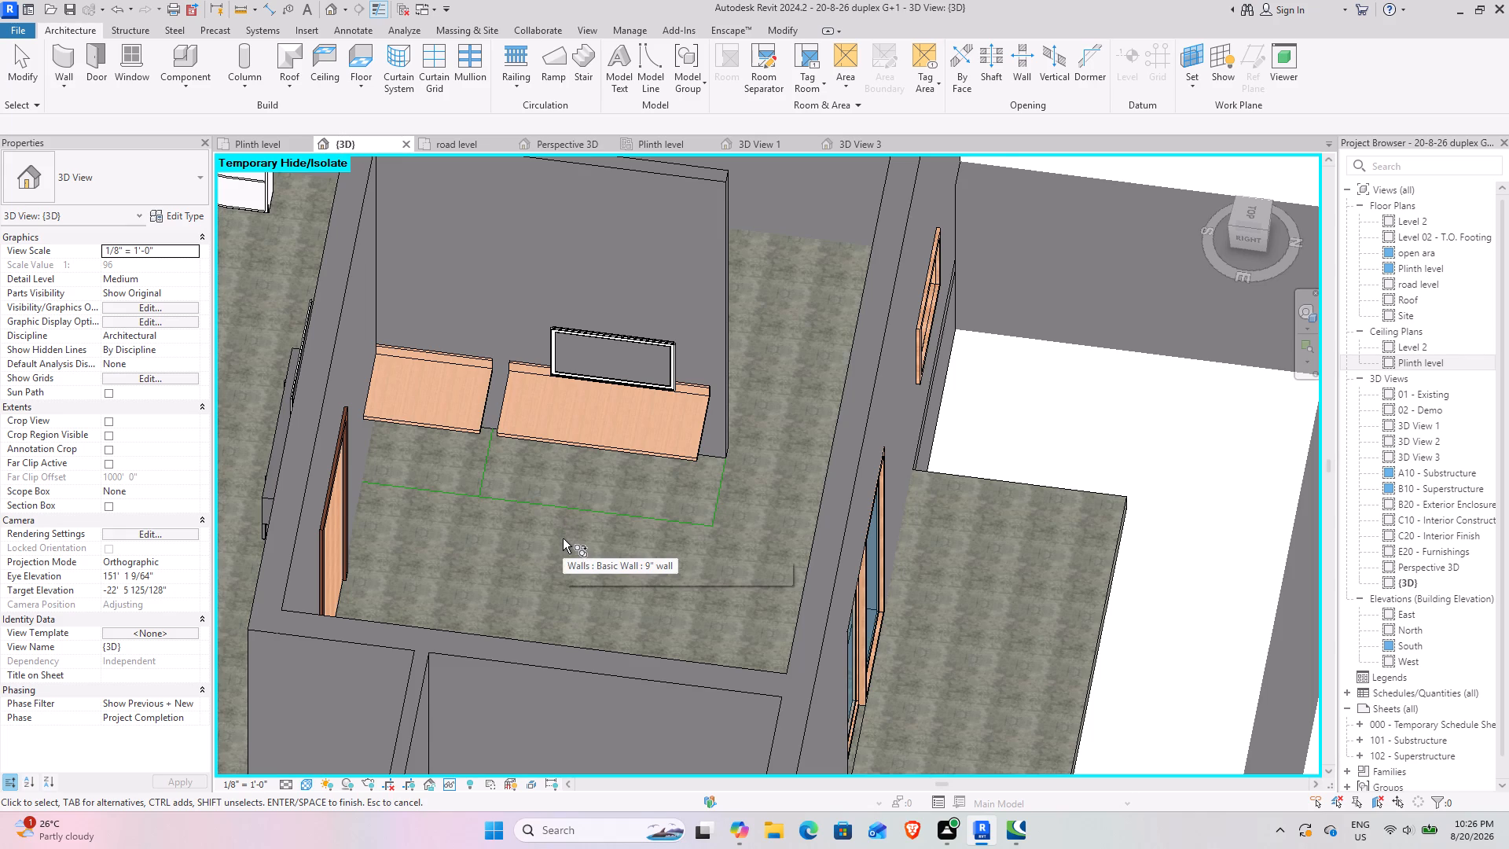
{"action": "scroll", "coordinate": [563, 538], "scroll_direction": "down", "scroll_amount": 1}
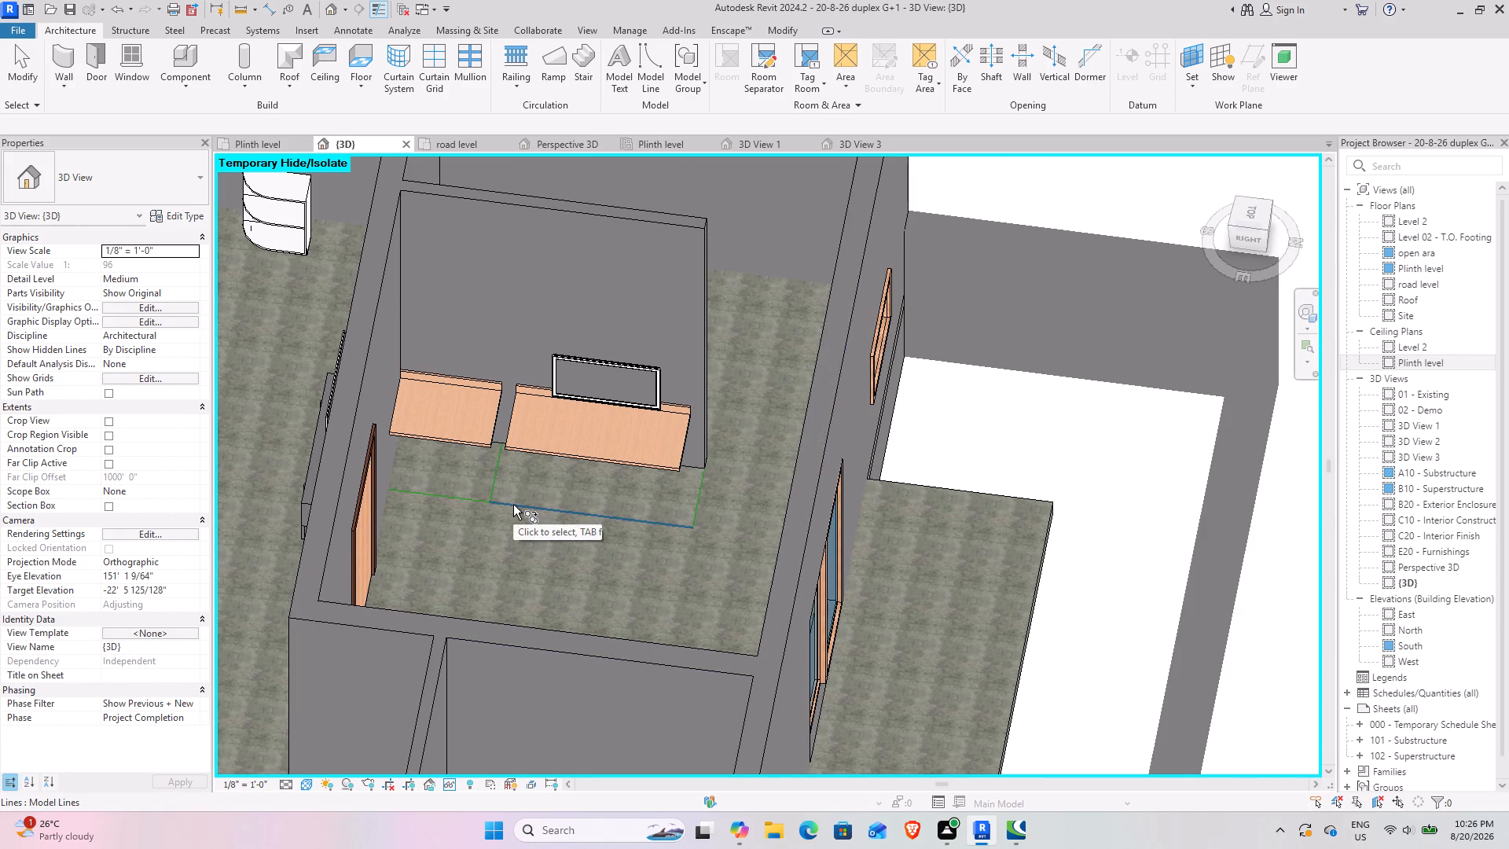
{"action": "key", "text": "Escape"}
{"action": "key", "text": "Escape"}
{"action": "key", "text": "Escape"}
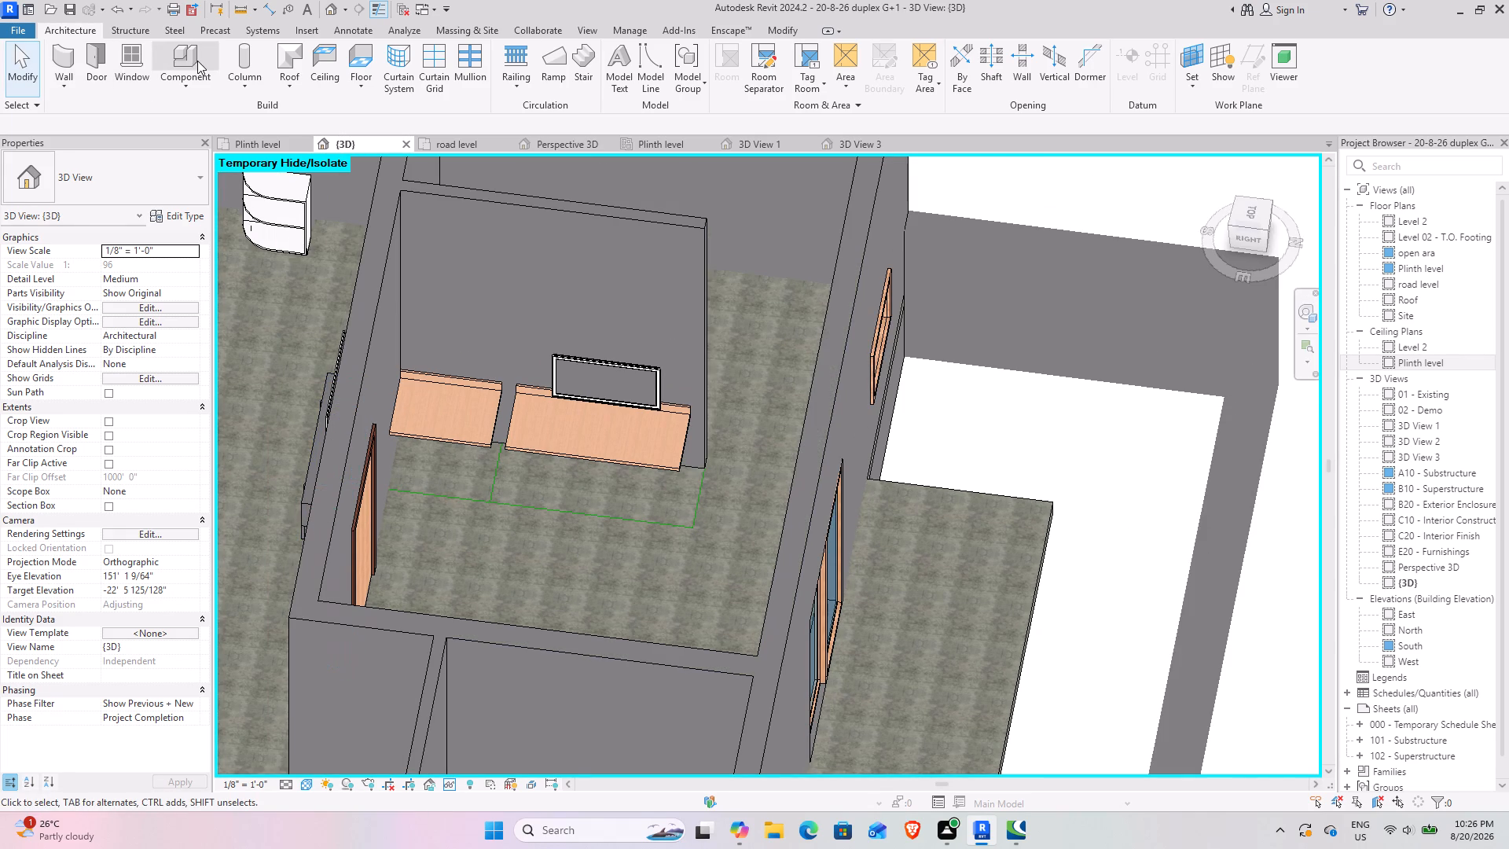
Start loading a component family and browse the US library to the Seating folder inside Furniture.
{"action": "left_click", "coordinate": [177, 68]}
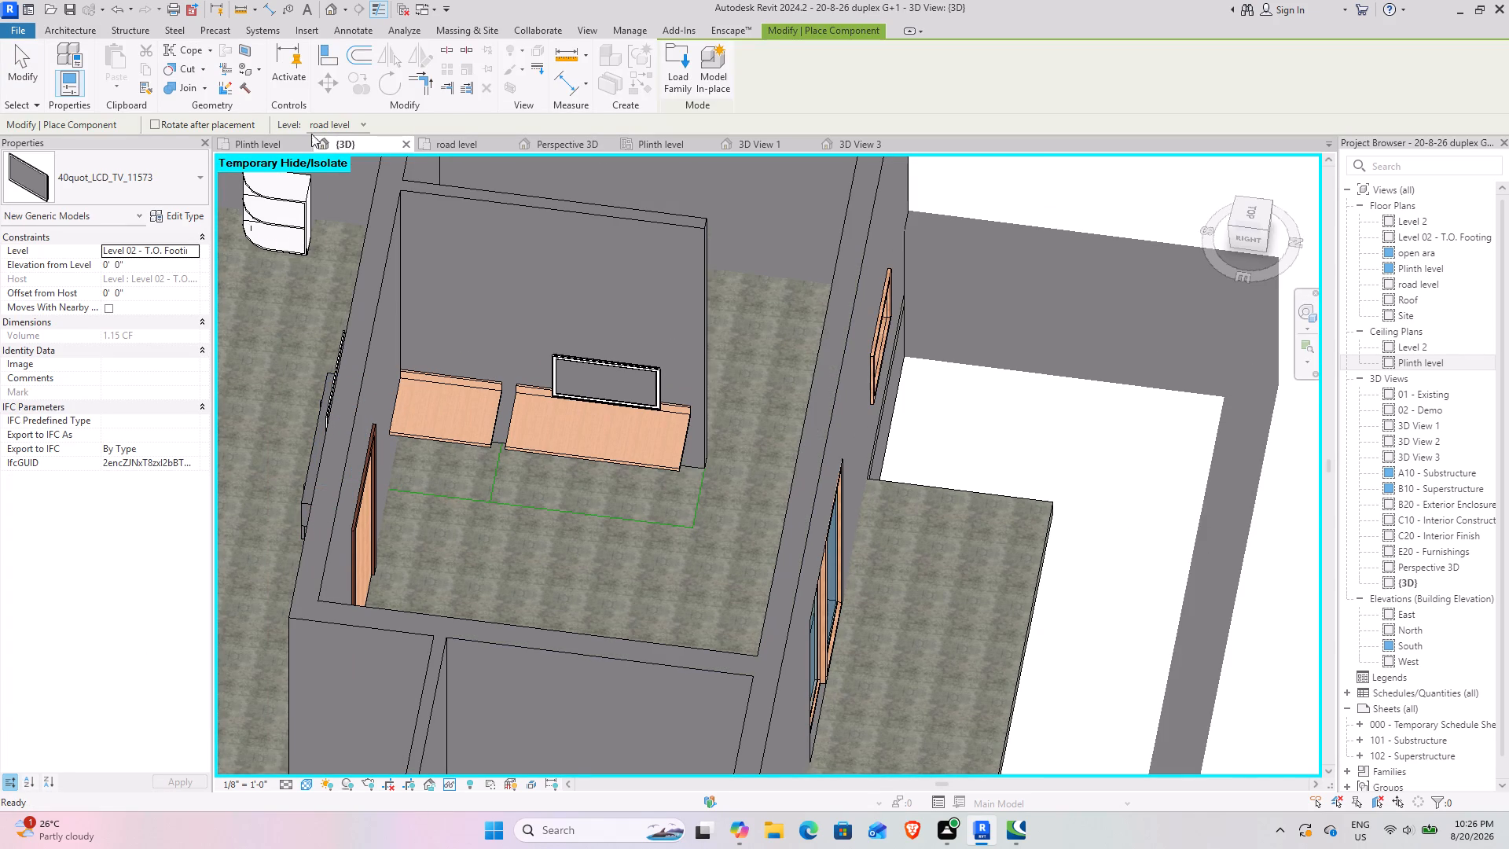
{"action": "left_click", "coordinate": [681, 68]}
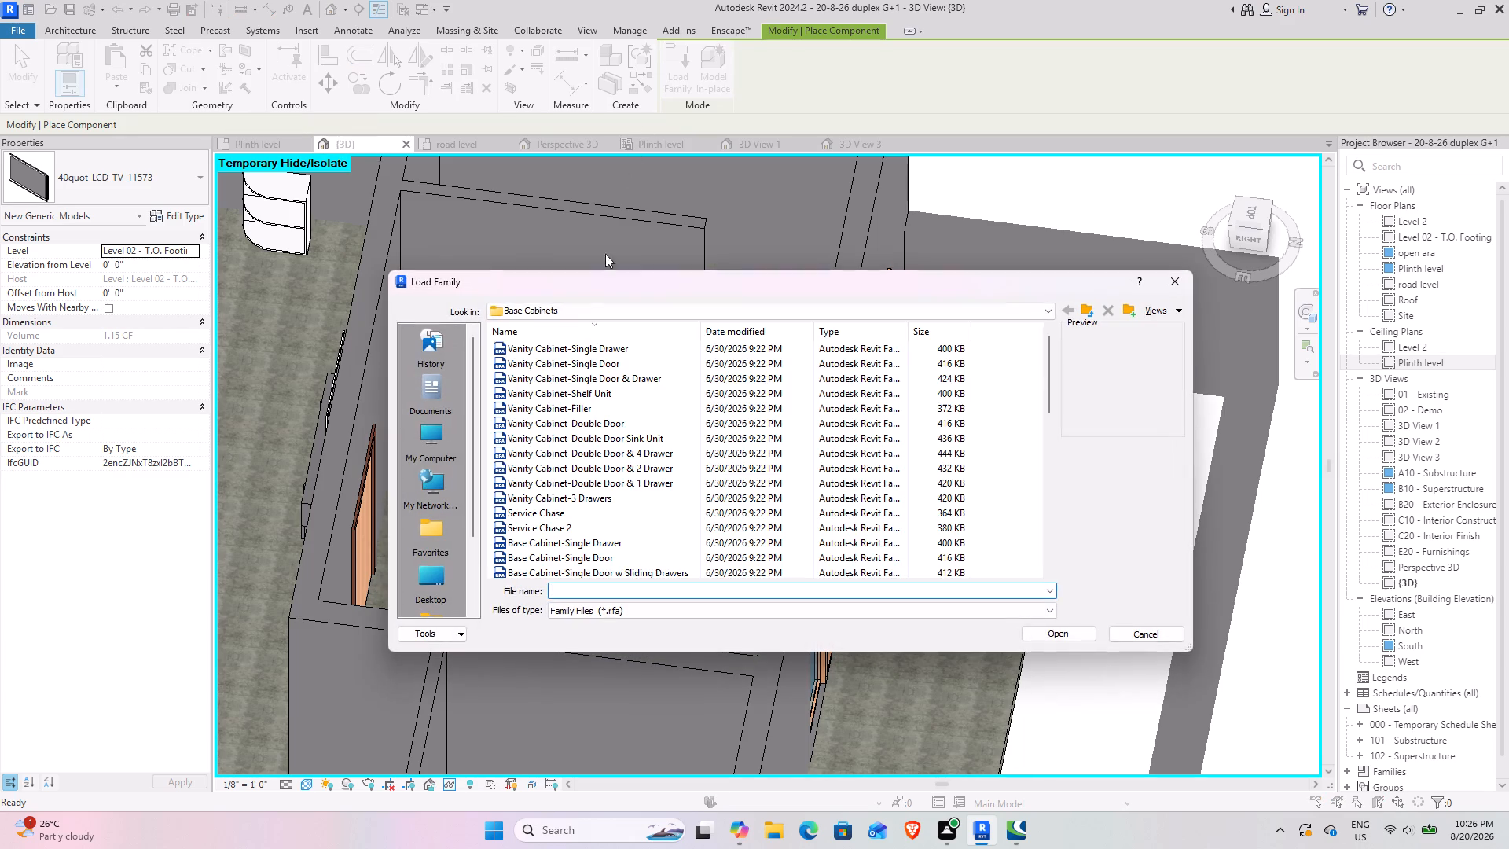
{"action": "left_click", "coordinate": [1085, 304]}
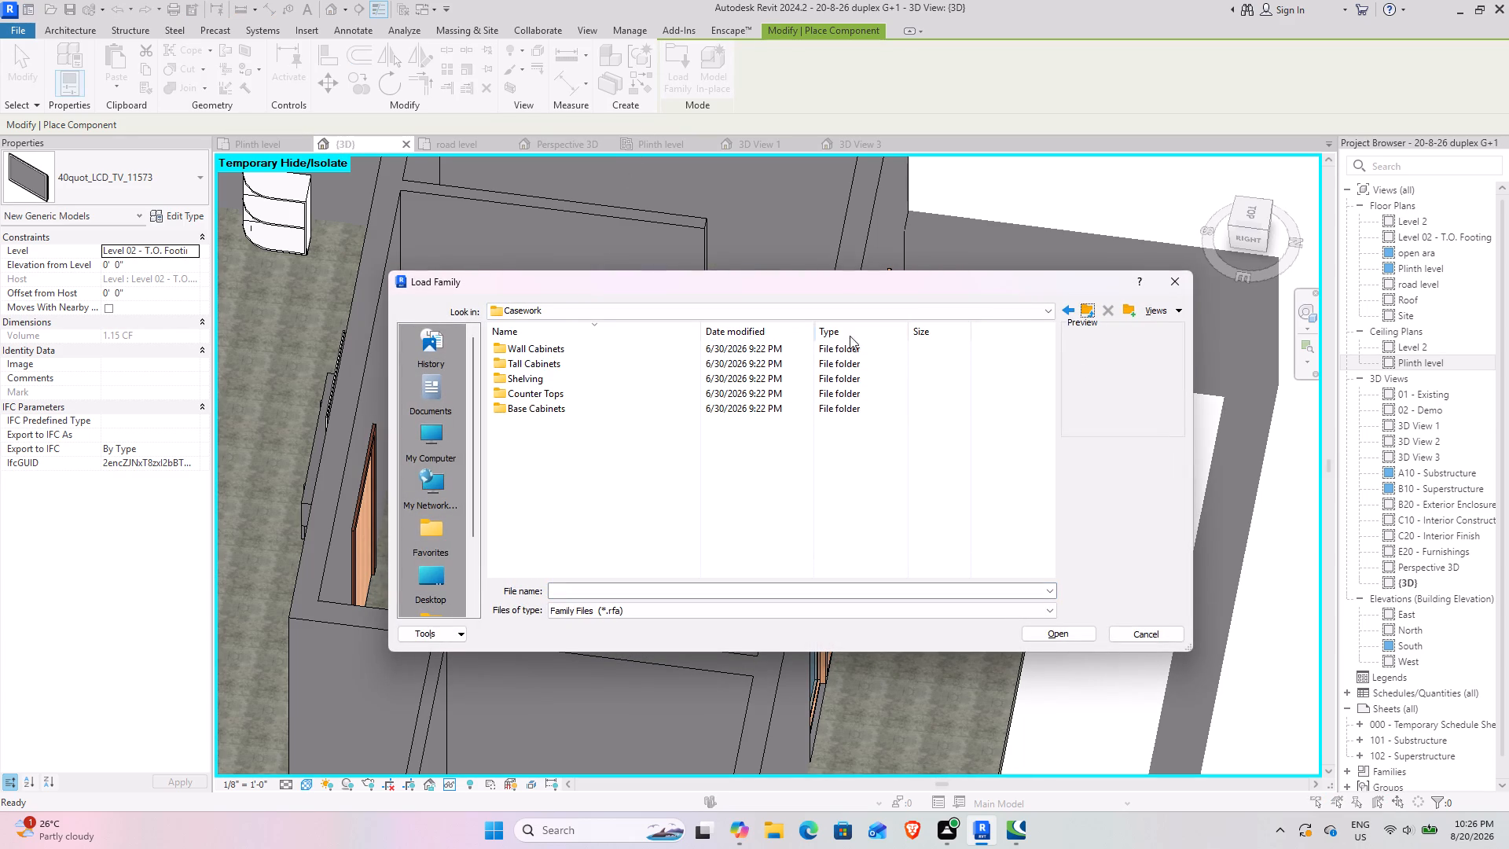
{"action": "left_click", "coordinate": [1080, 309]}
{"action": "scroll", "coordinate": [674, 423], "scroll_direction": "down", "scroll_amount": 2}
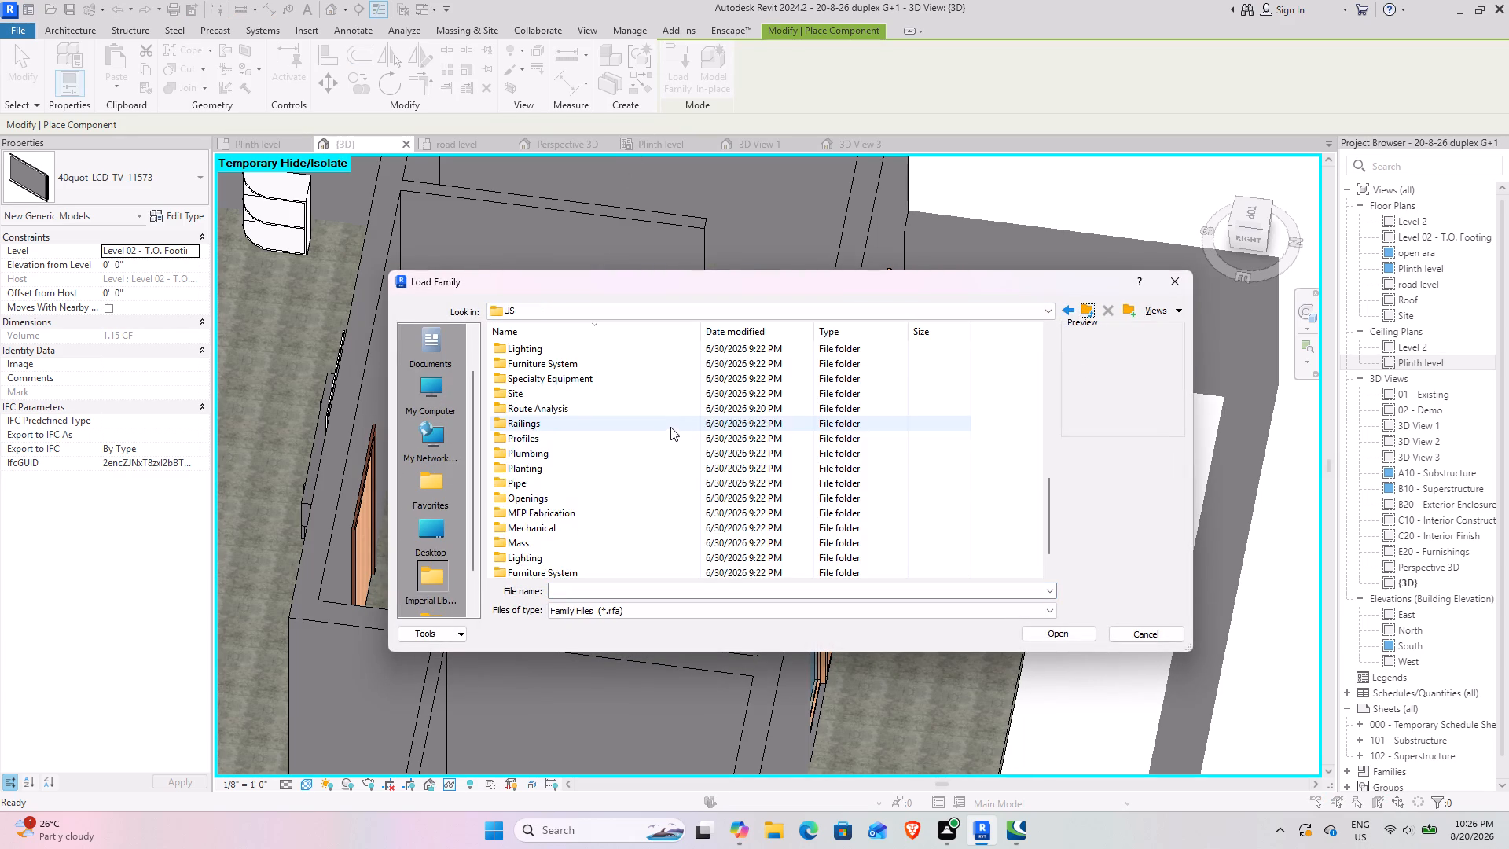
{"action": "scroll", "coordinate": [532, 469], "scroll_direction": "down", "scroll_amount": 2}
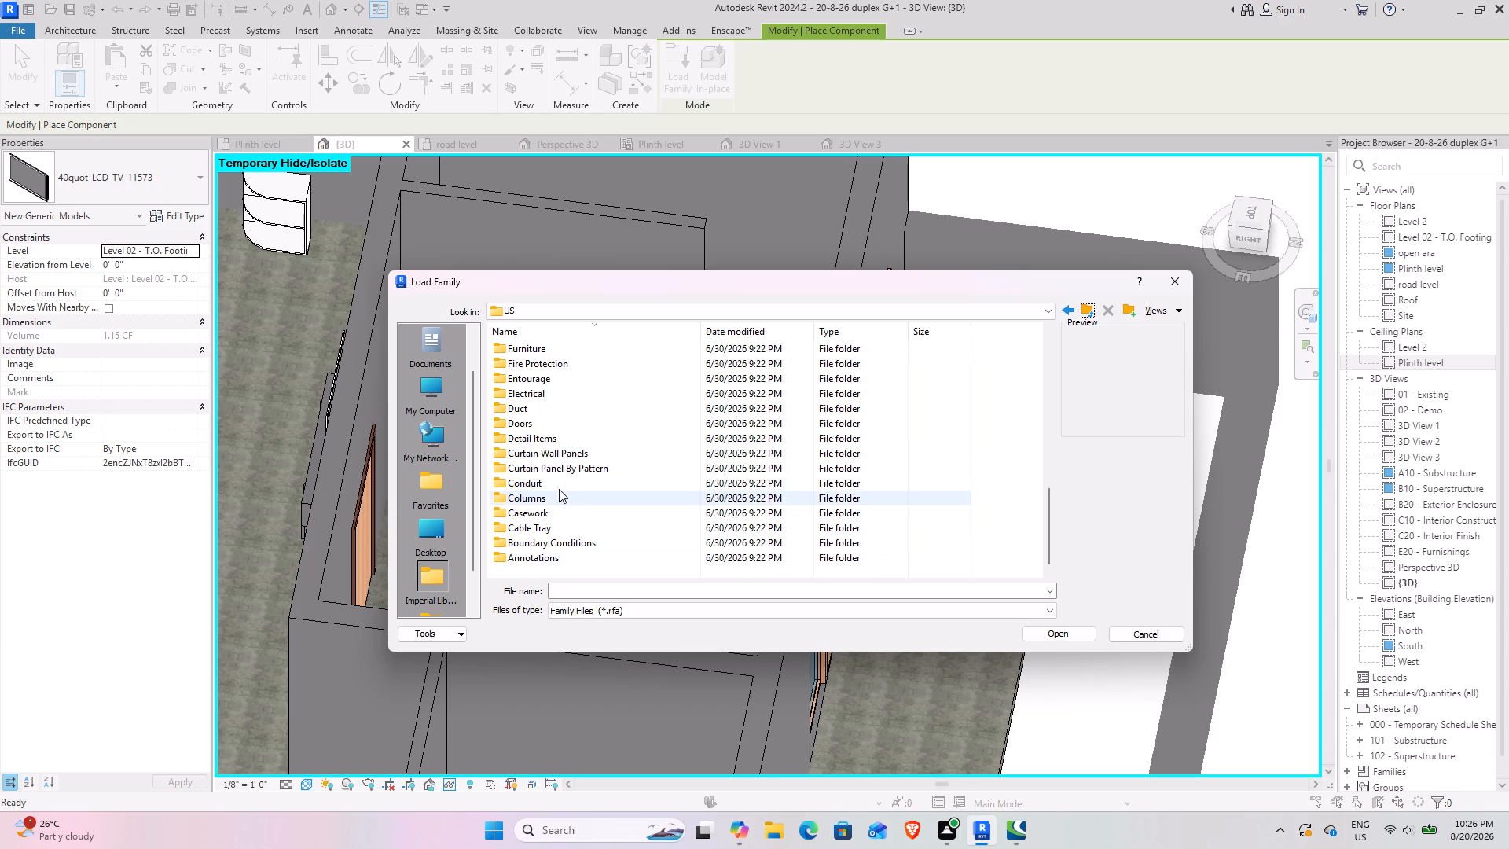
{"action": "scroll", "coordinate": [570, 443], "scroll_direction": "up", "scroll_amount": 1}
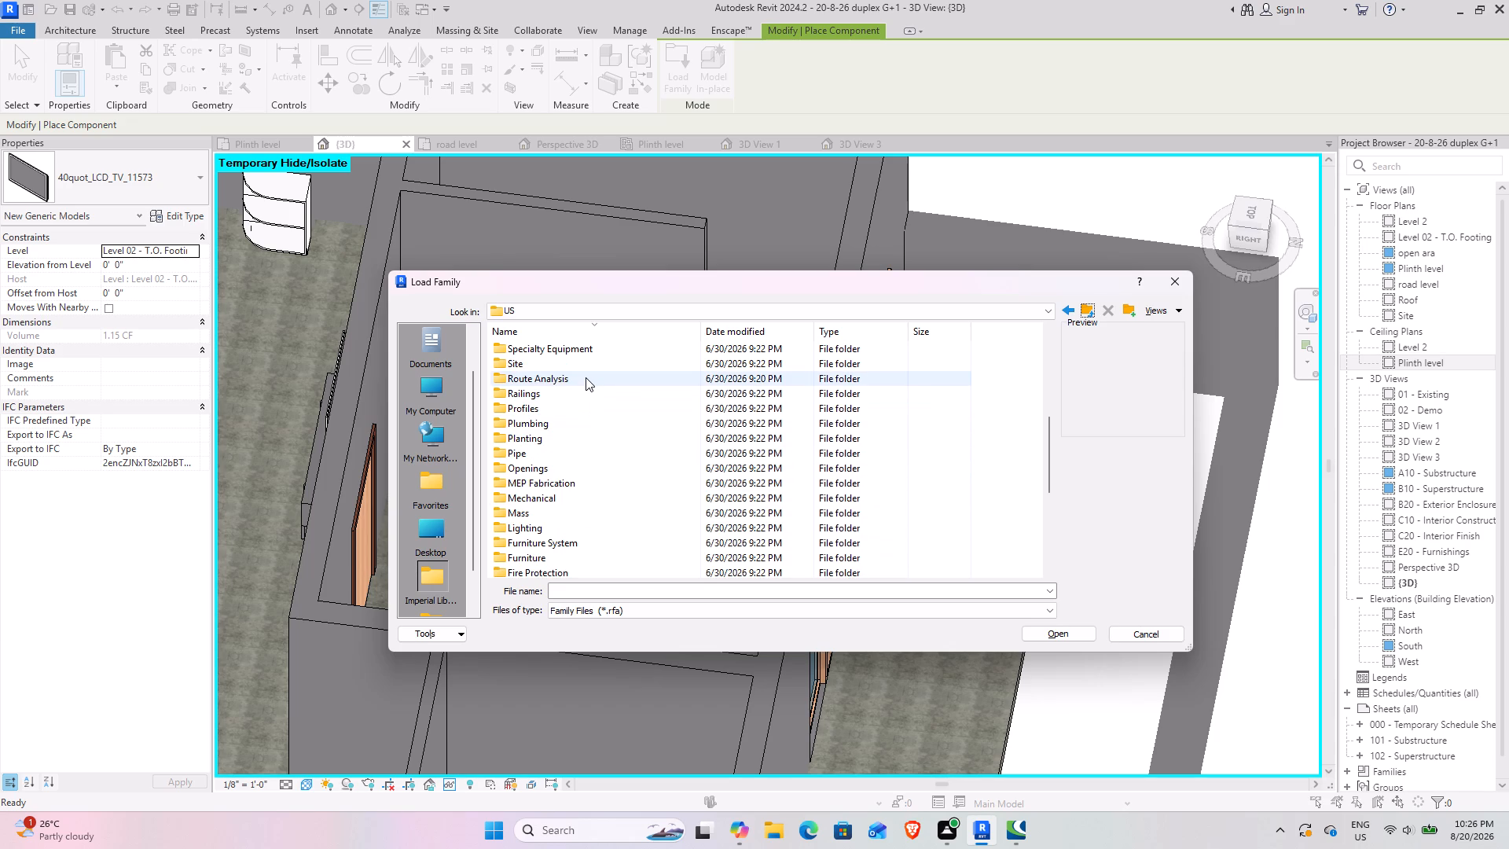
{"action": "scroll", "coordinate": [586, 377], "scroll_direction": "up", "scroll_amount": 1}
{"action": "scroll", "coordinate": [586, 377], "scroll_direction": "down", "scroll_amount": 2}
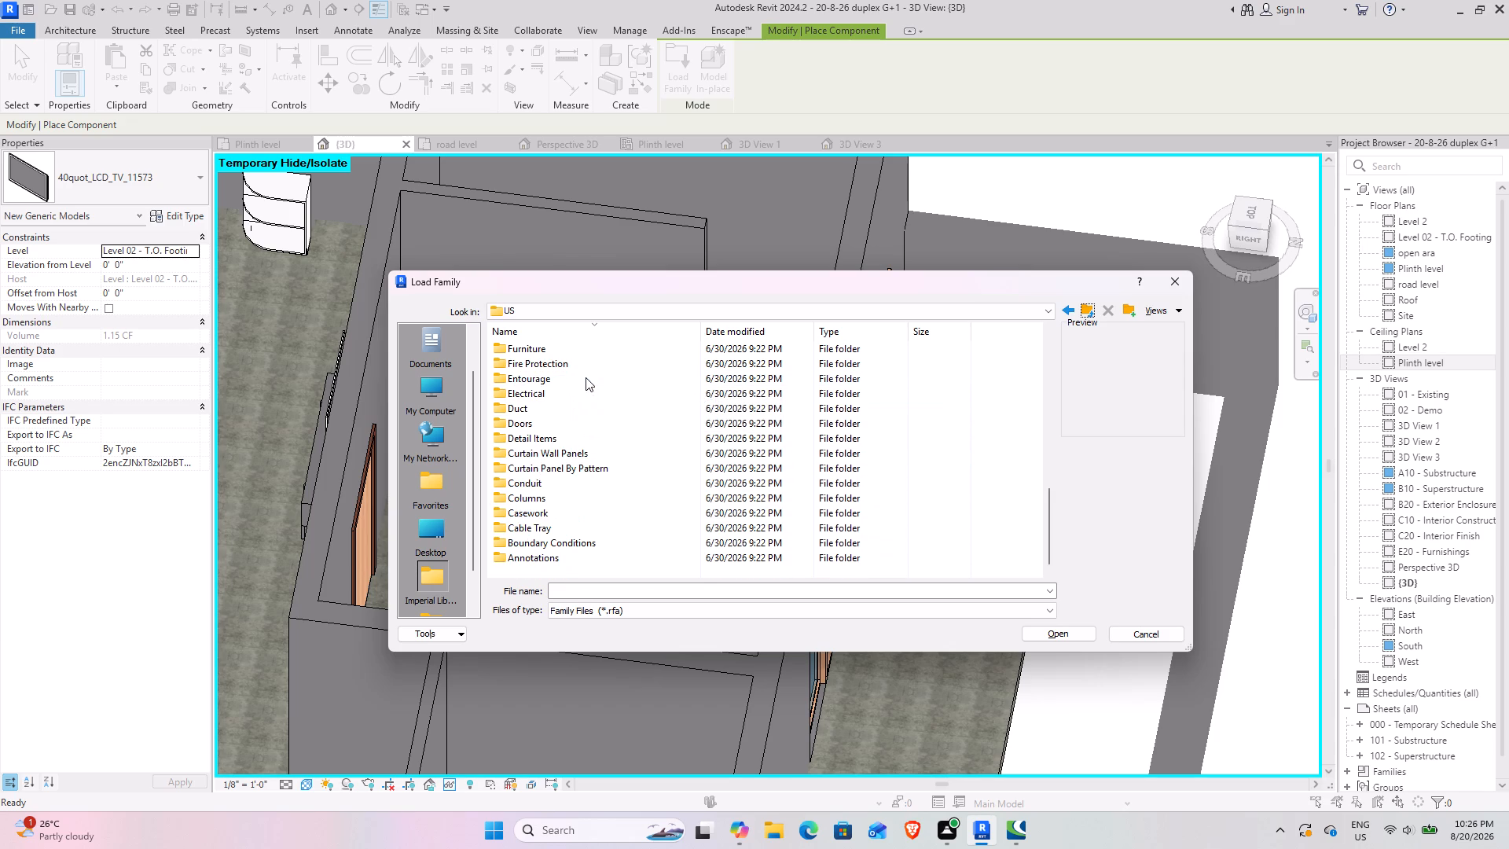
{"action": "double_click", "coordinate": [565, 353]}
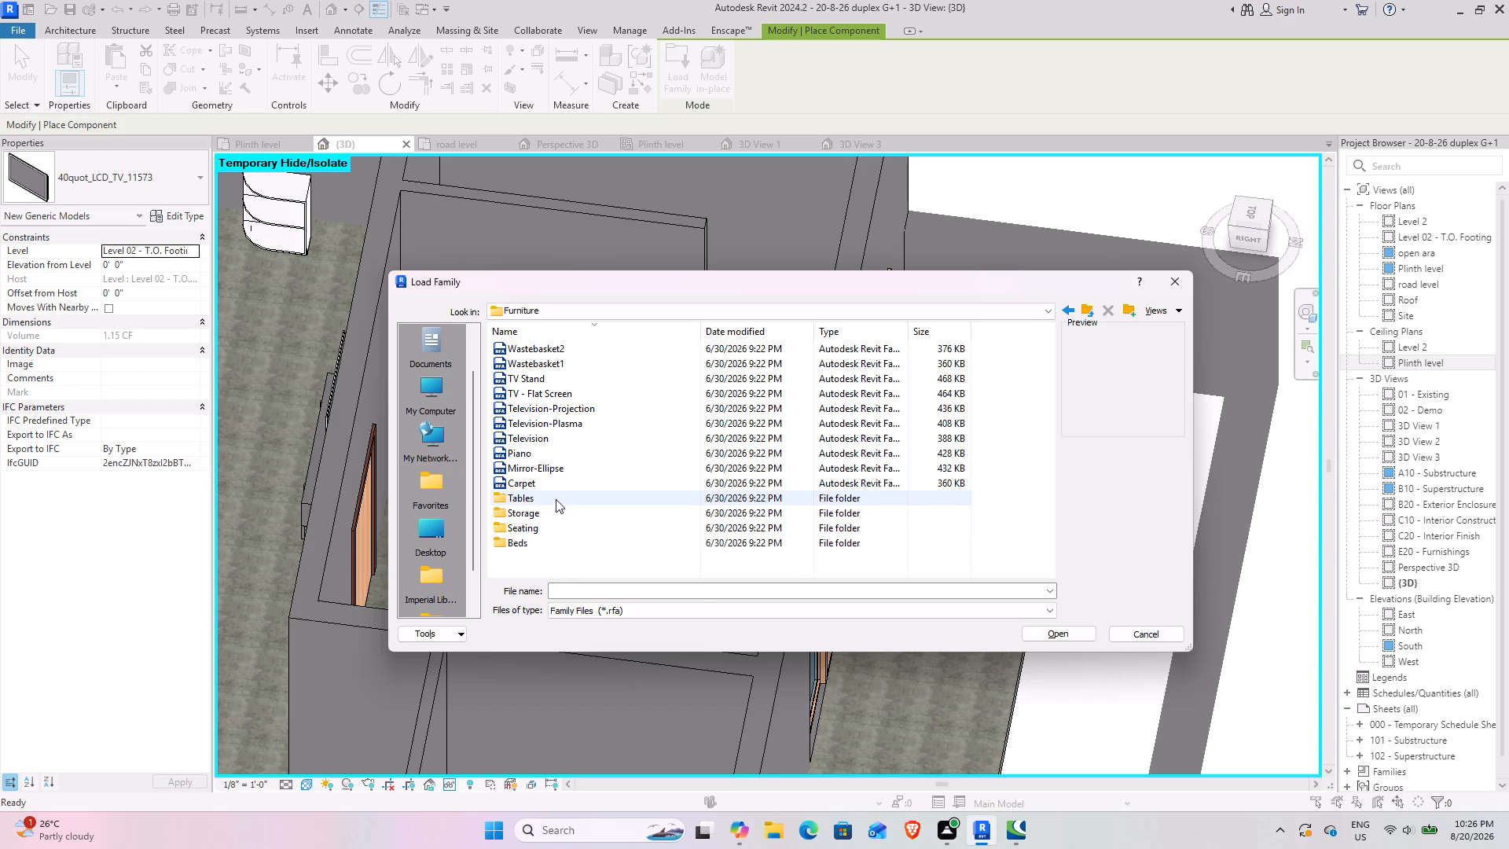
{"action": "scroll", "coordinate": [556, 465], "scroll_direction": "up", "scroll_amount": 13, "text": "ctrl"}
{"action": "scroll", "coordinate": [556, 463], "scroll_direction": "down", "scroll_amount": 3}
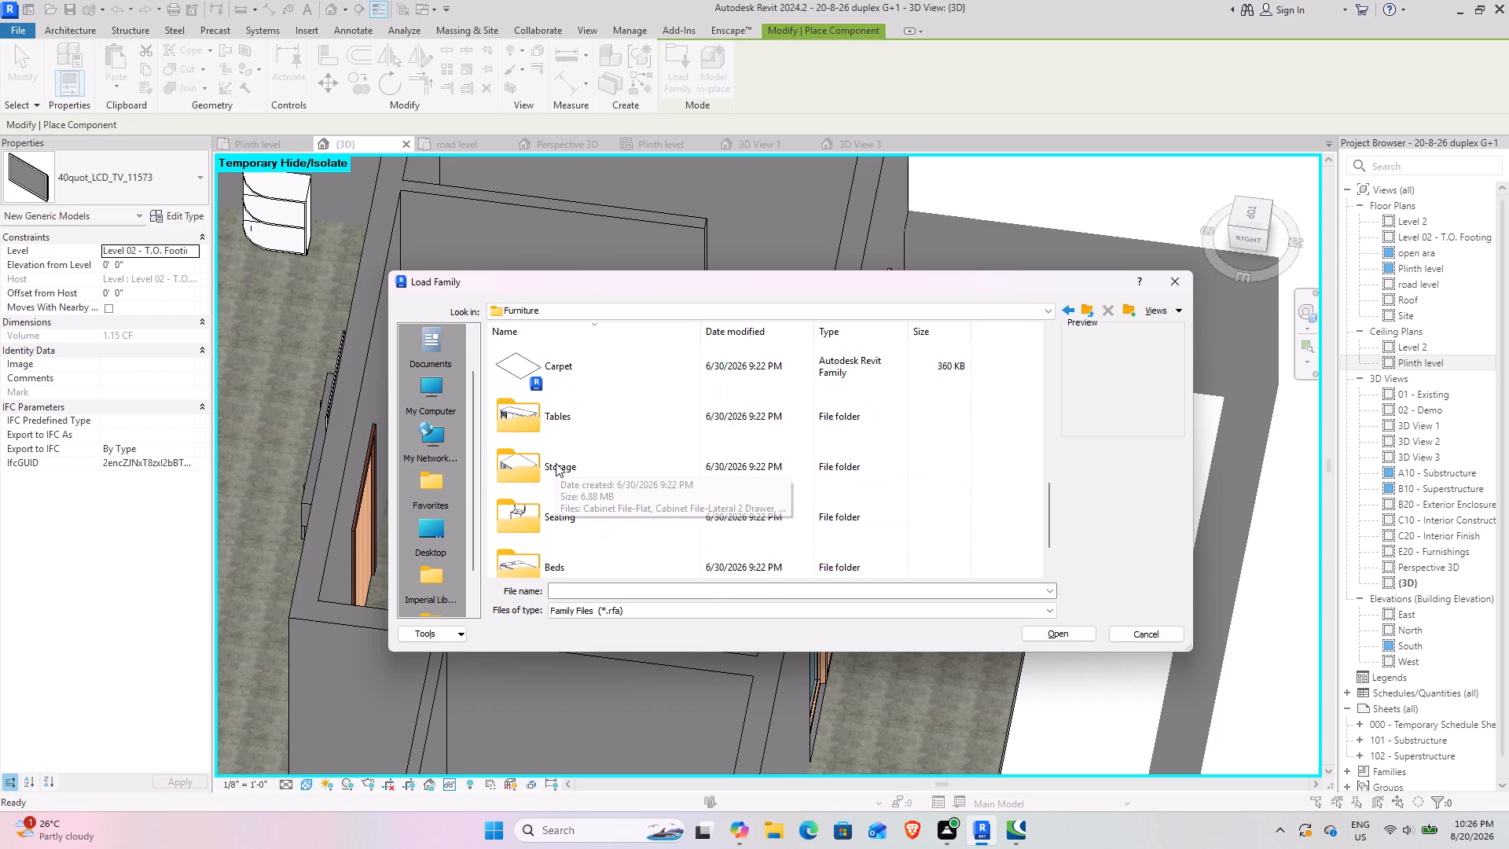
{"action": "scroll", "coordinate": [556, 463], "scroll_direction": "down", "scroll_amount": 1}
{"action": "double_click", "coordinate": [616, 483]}
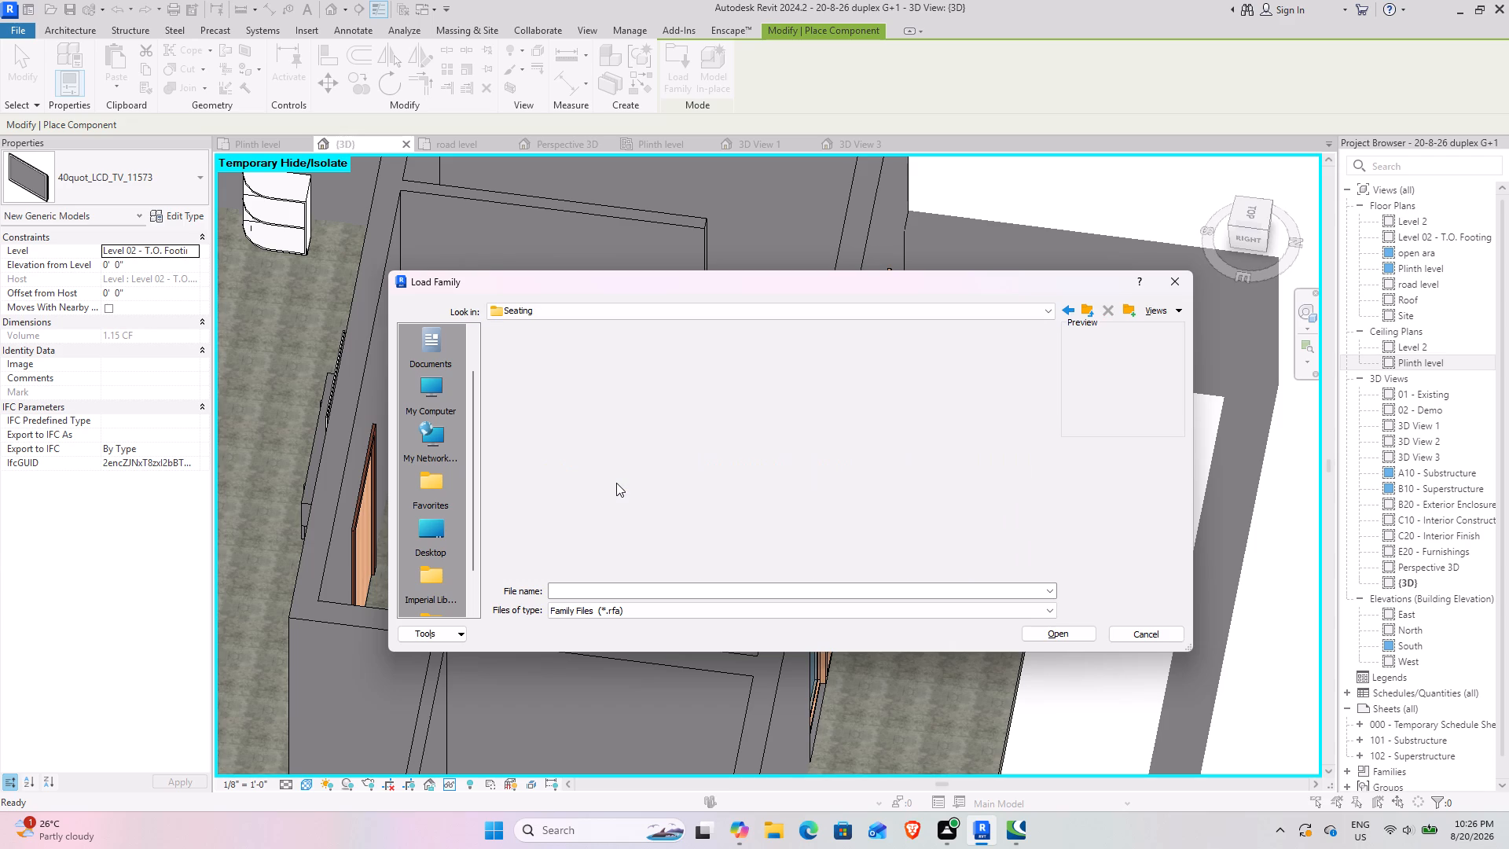
Load the Chair-Task Arms family from the Seating folder.
{"action": "scroll", "coordinate": [616, 483], "scroll_direction": "up", "scroll_amount": 13, "text": "ctrl"}
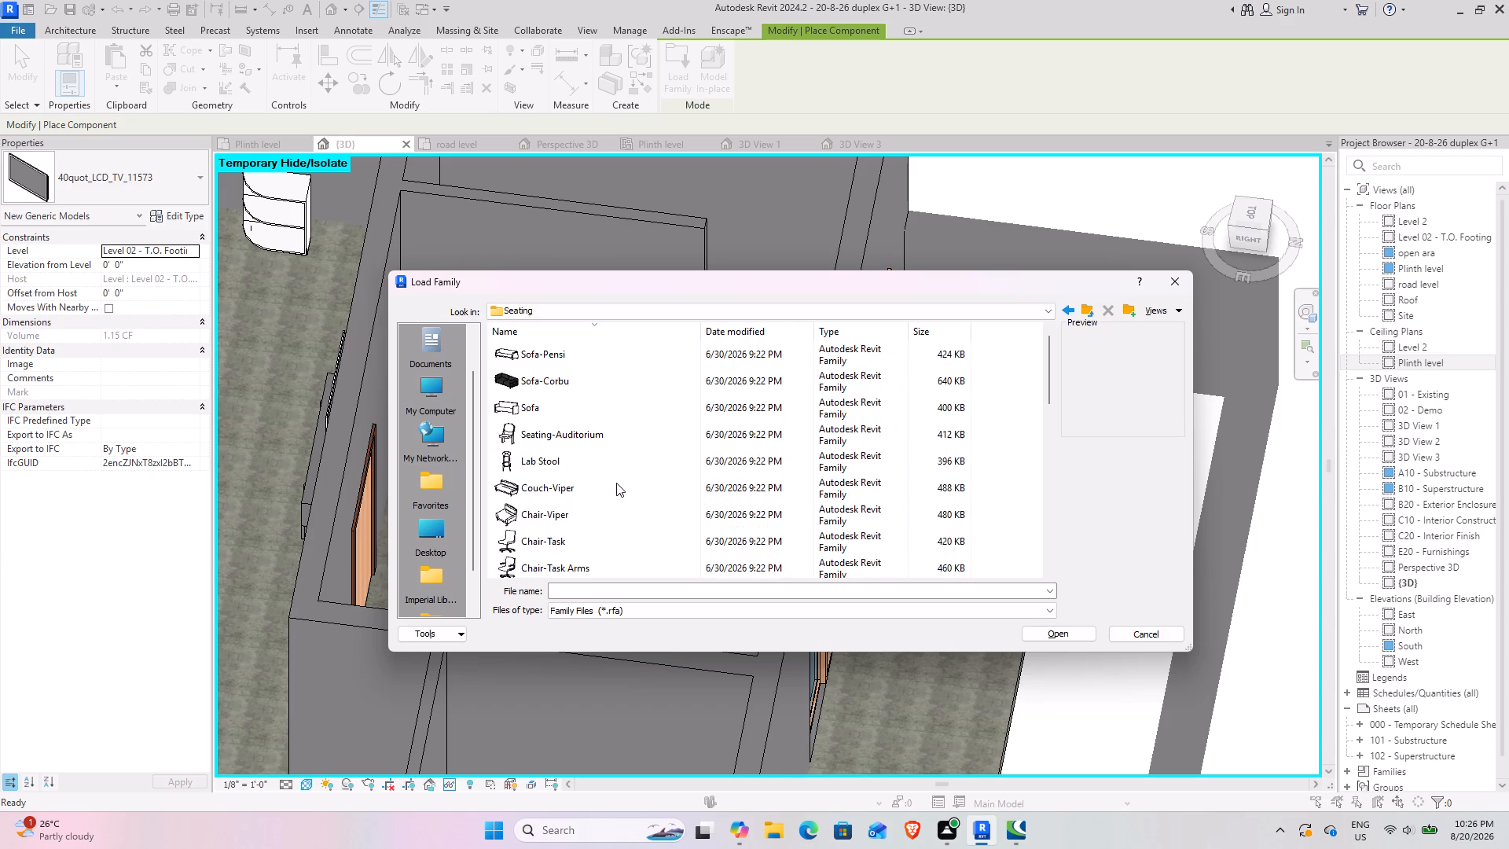
{"action": "scroll", "coordinate": [616, 483], "scroll_direction": "up", "scroll_amount": 4, "text": "ctrl"}
{"action": "scroll", "coordinate": [616, 483], "scroll_direction": "down", "scroll_amount": 2}
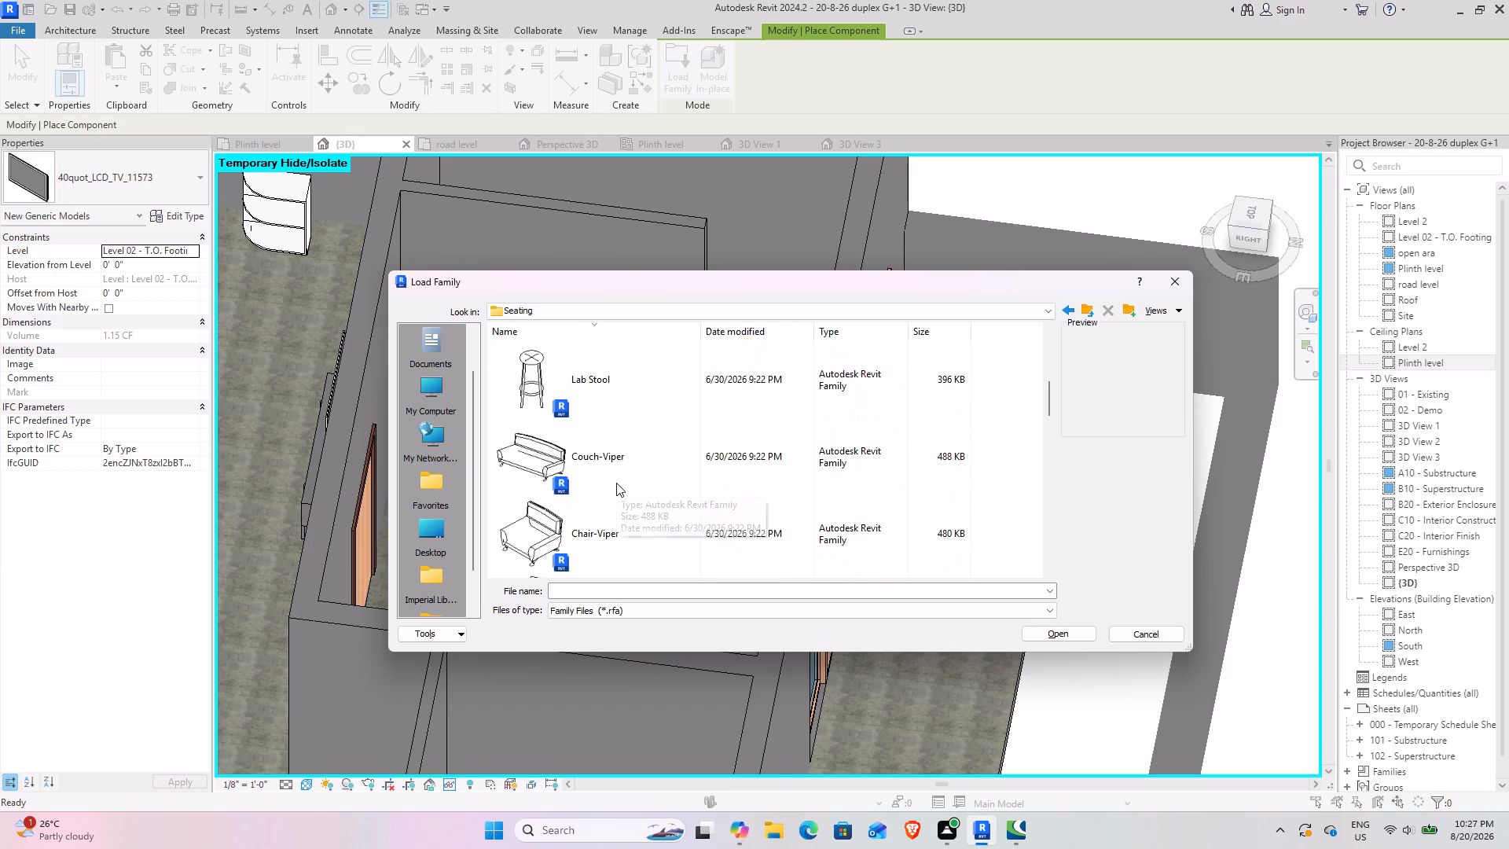
{"action": "scroll", "coordinate": [616, 483], "scroll_direction": "down", "scroll_amount": 2}
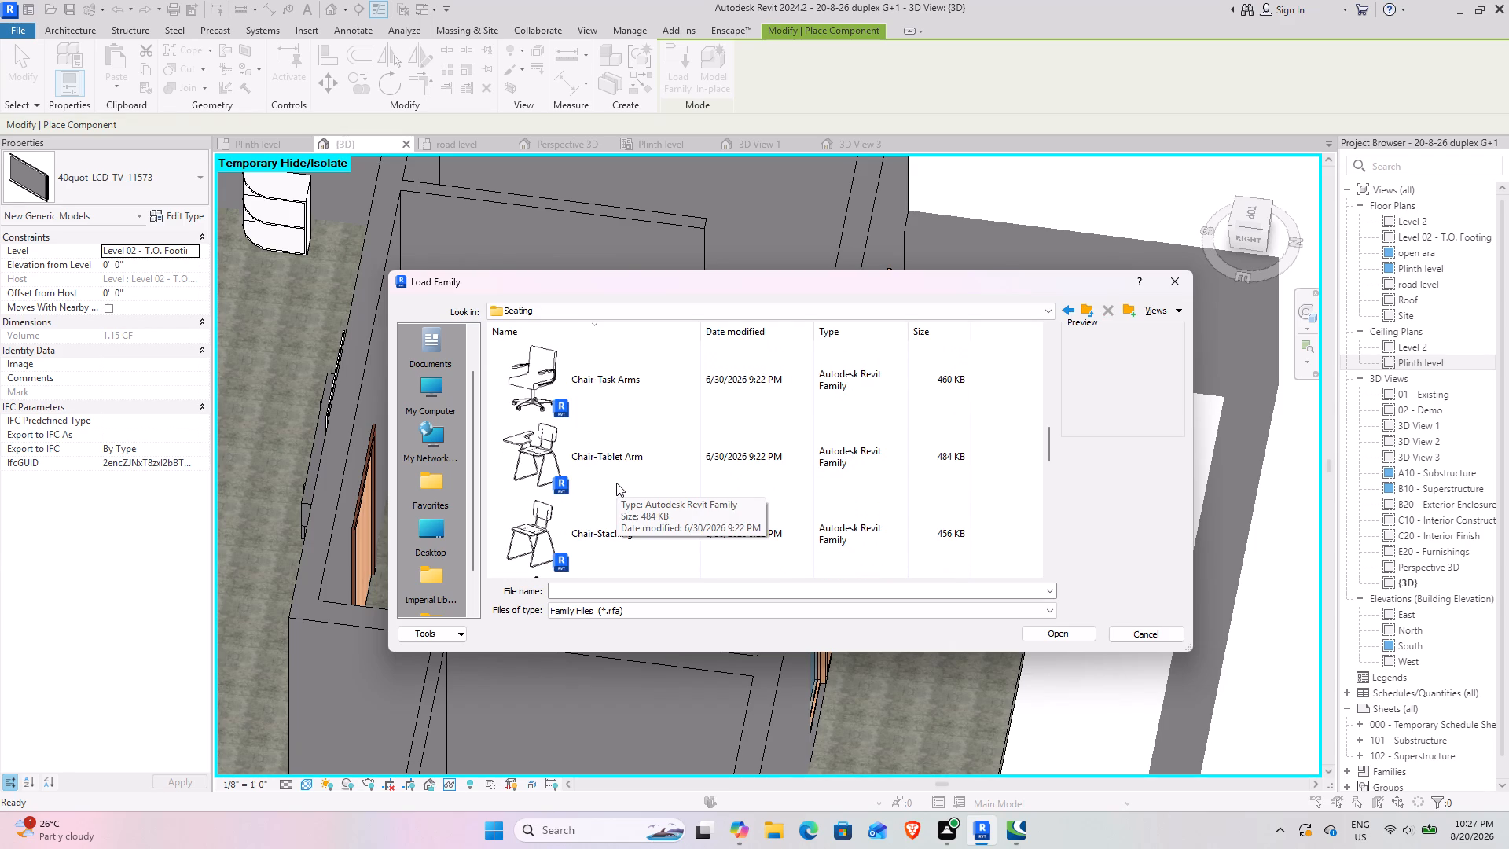
{"action": "scroll", "coordinate": [616, 483], "scroll_direction": "up", "scroll_amount": 1}
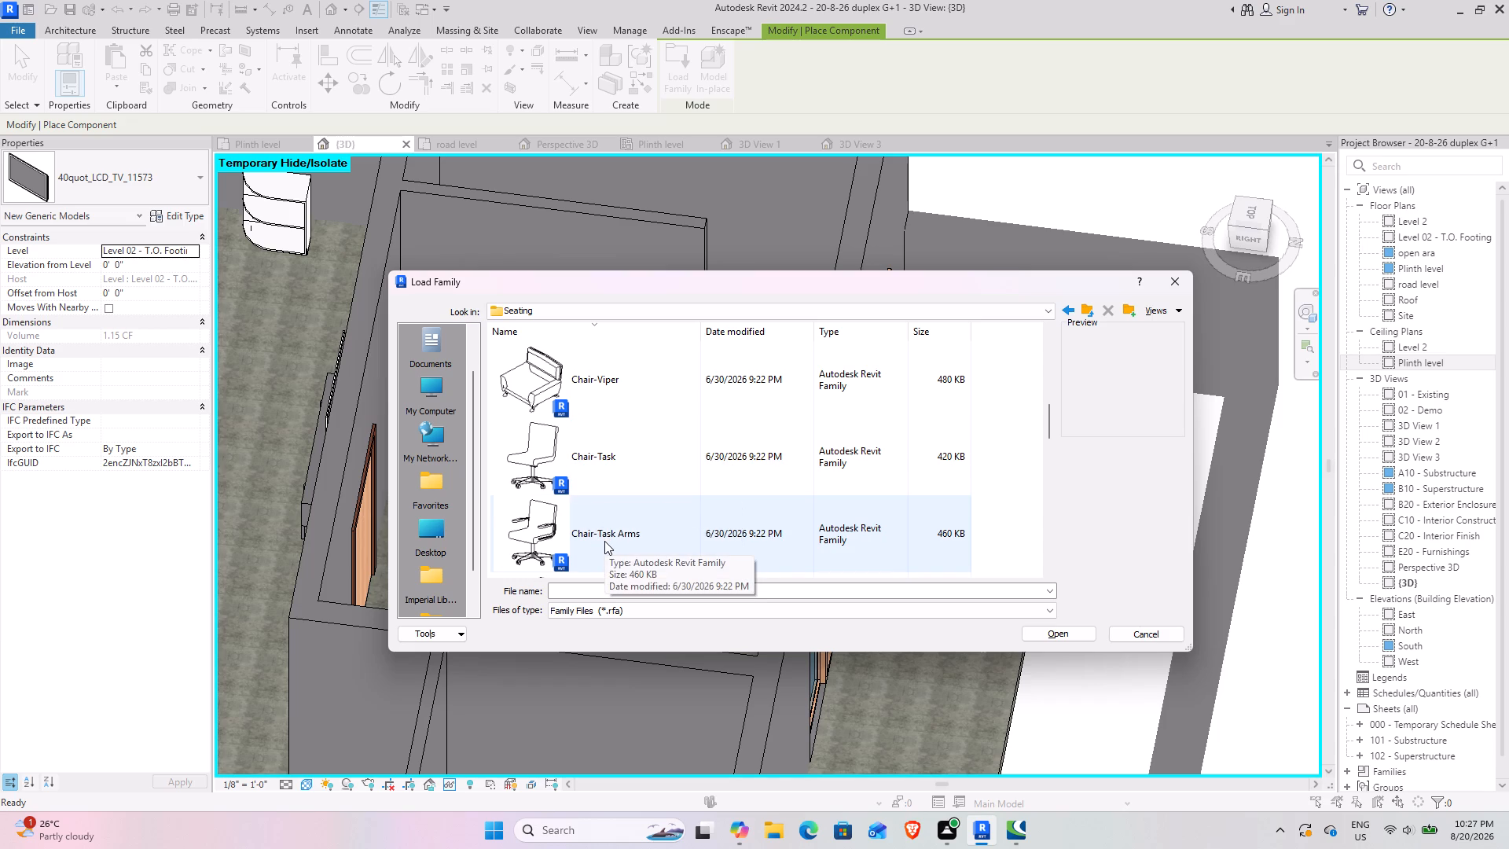
{"action": "left_click", "coordinate": [604, 541]}
{"action": "left_click", "coordinate": [1056, 634]}
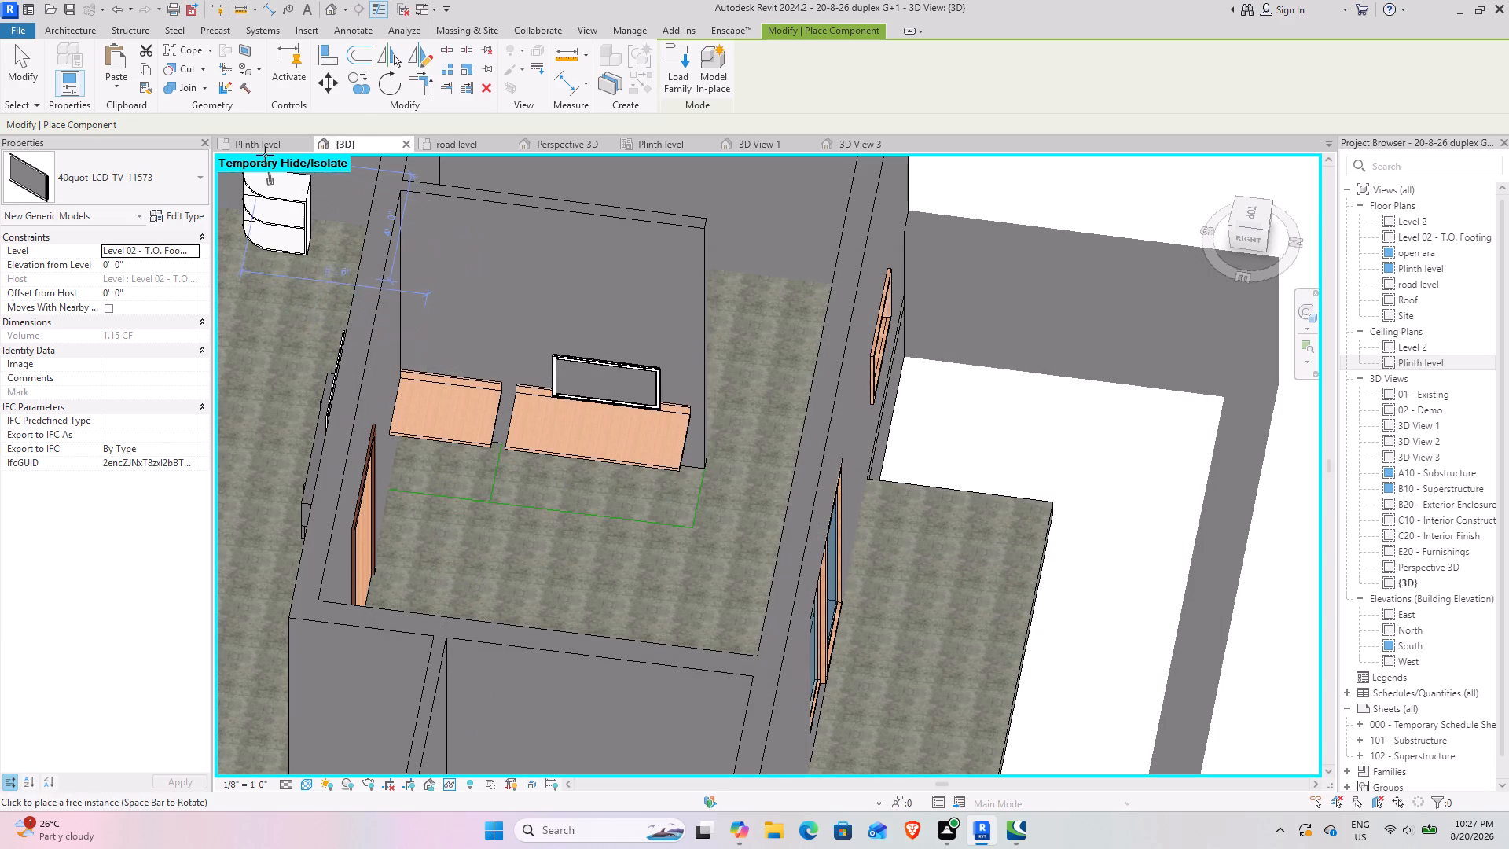
Place a rotated Chair-Task Arms on the Plinth level plan at the midpoint of the shorter counter's front line, facing the counter.
{"action": "left_click", "coordinate": [261, 144]}
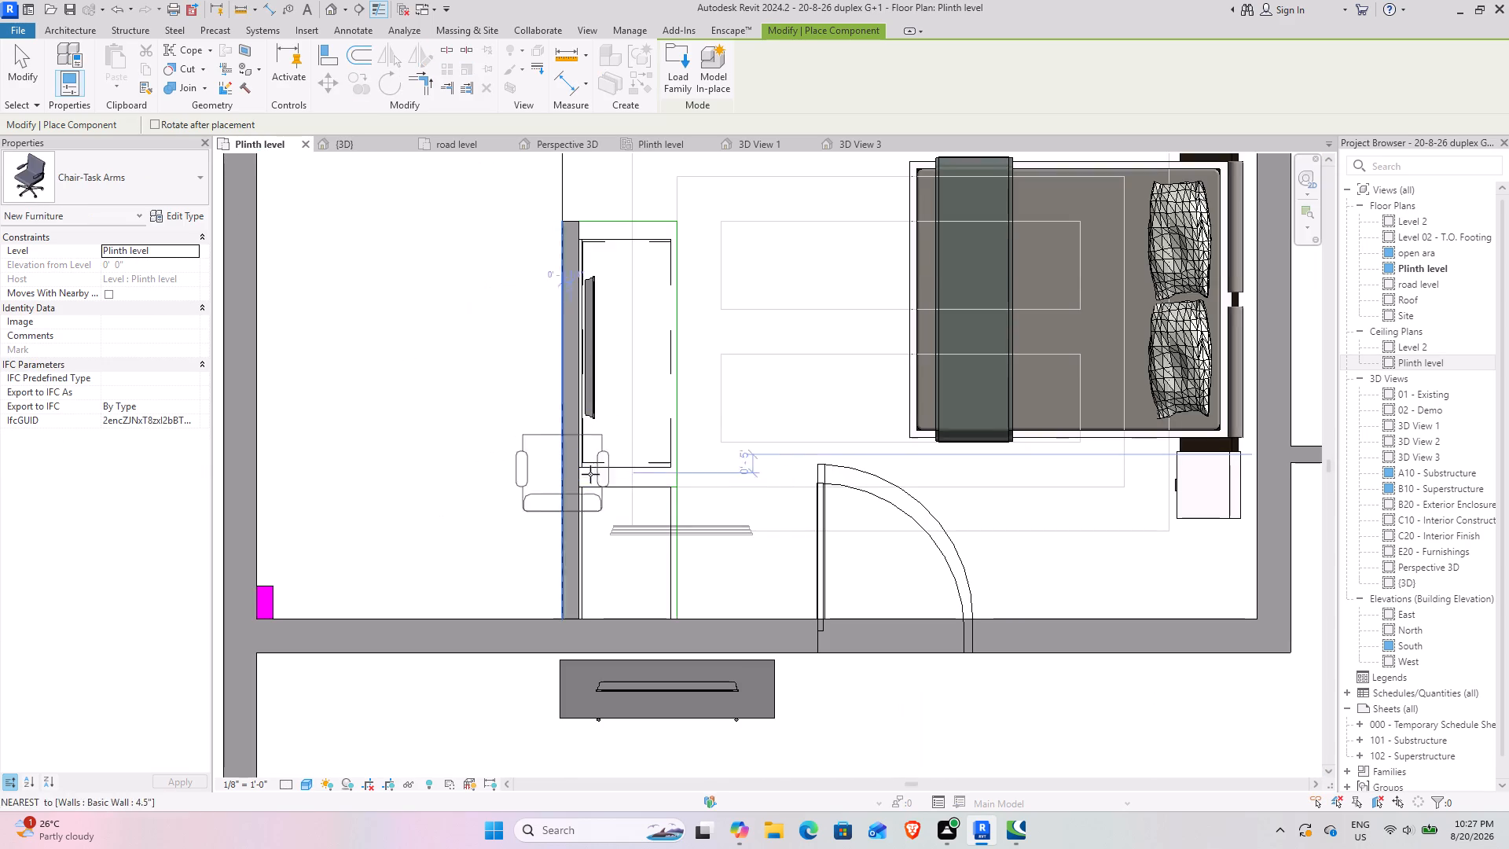
{"action": "key", "text": "space"}
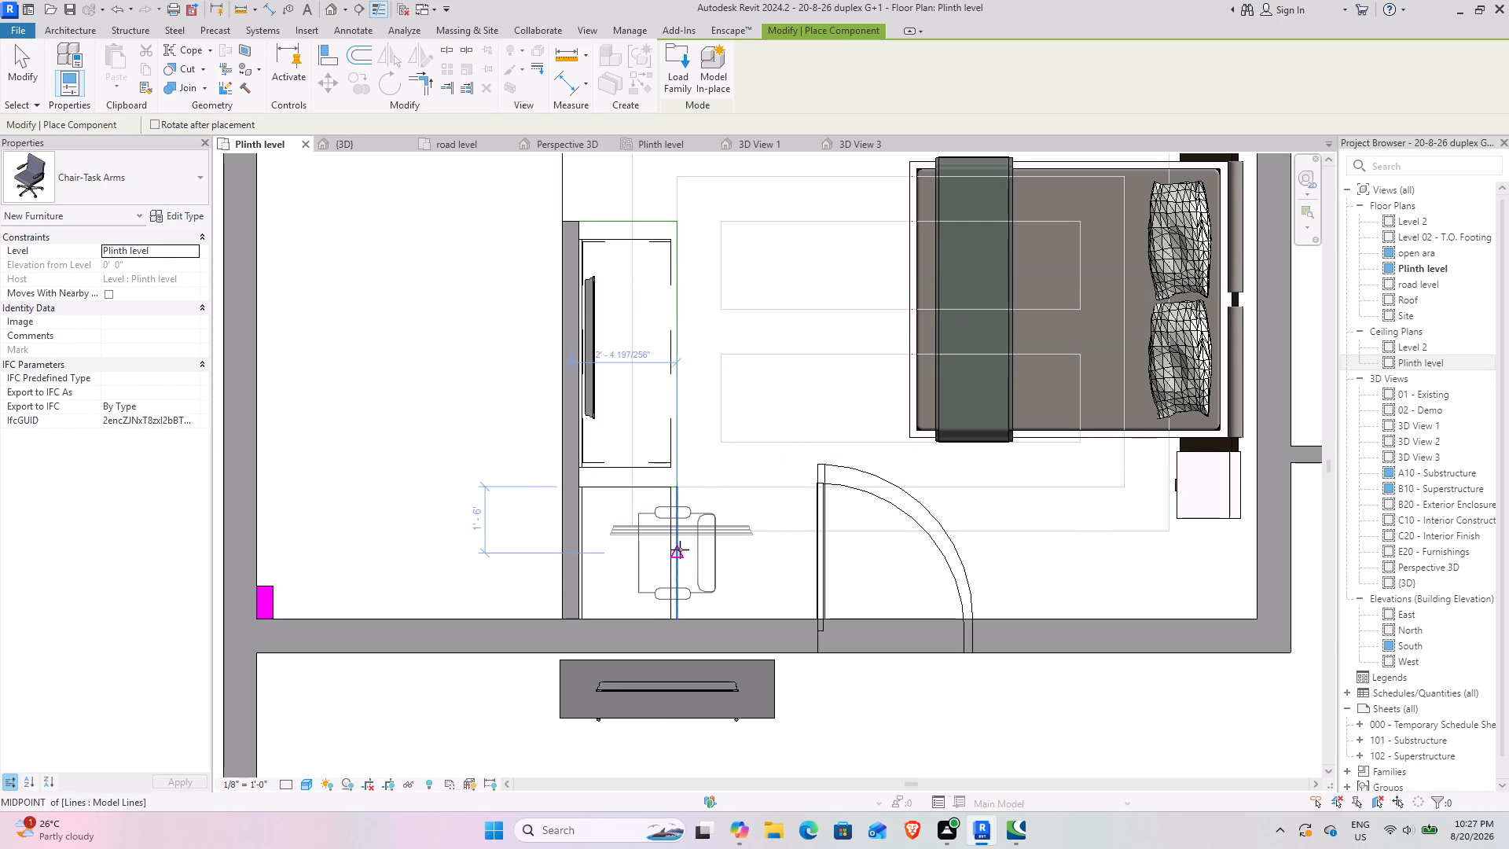
{"action": "left_click", "coordinate": [680, 549]}
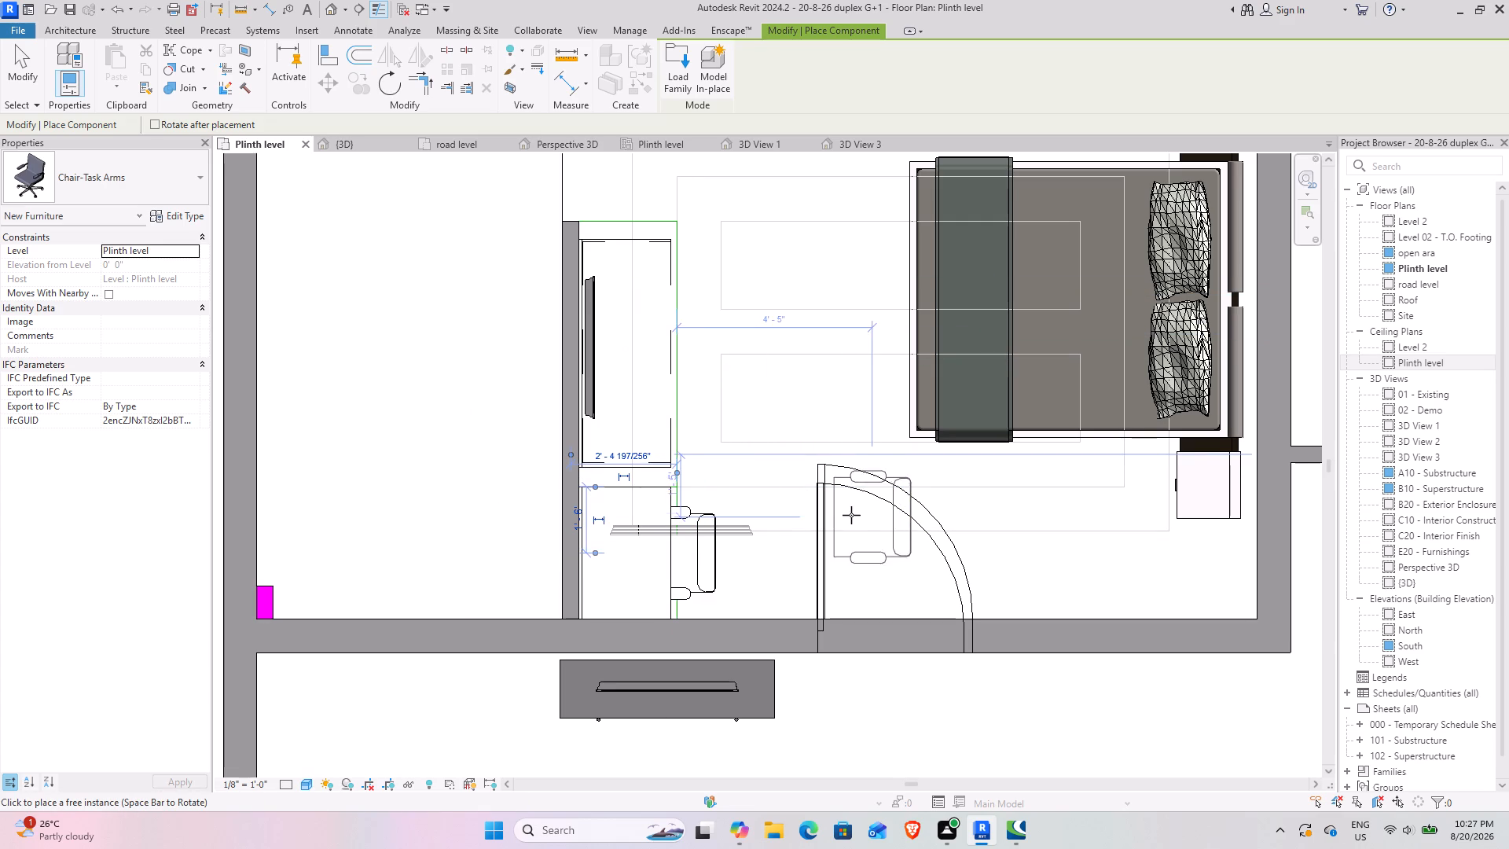
{"action": "key", "text": "Escape"}
{"action": "key", "text": "Escape"}
{"action": "key", "text": "Escape"}
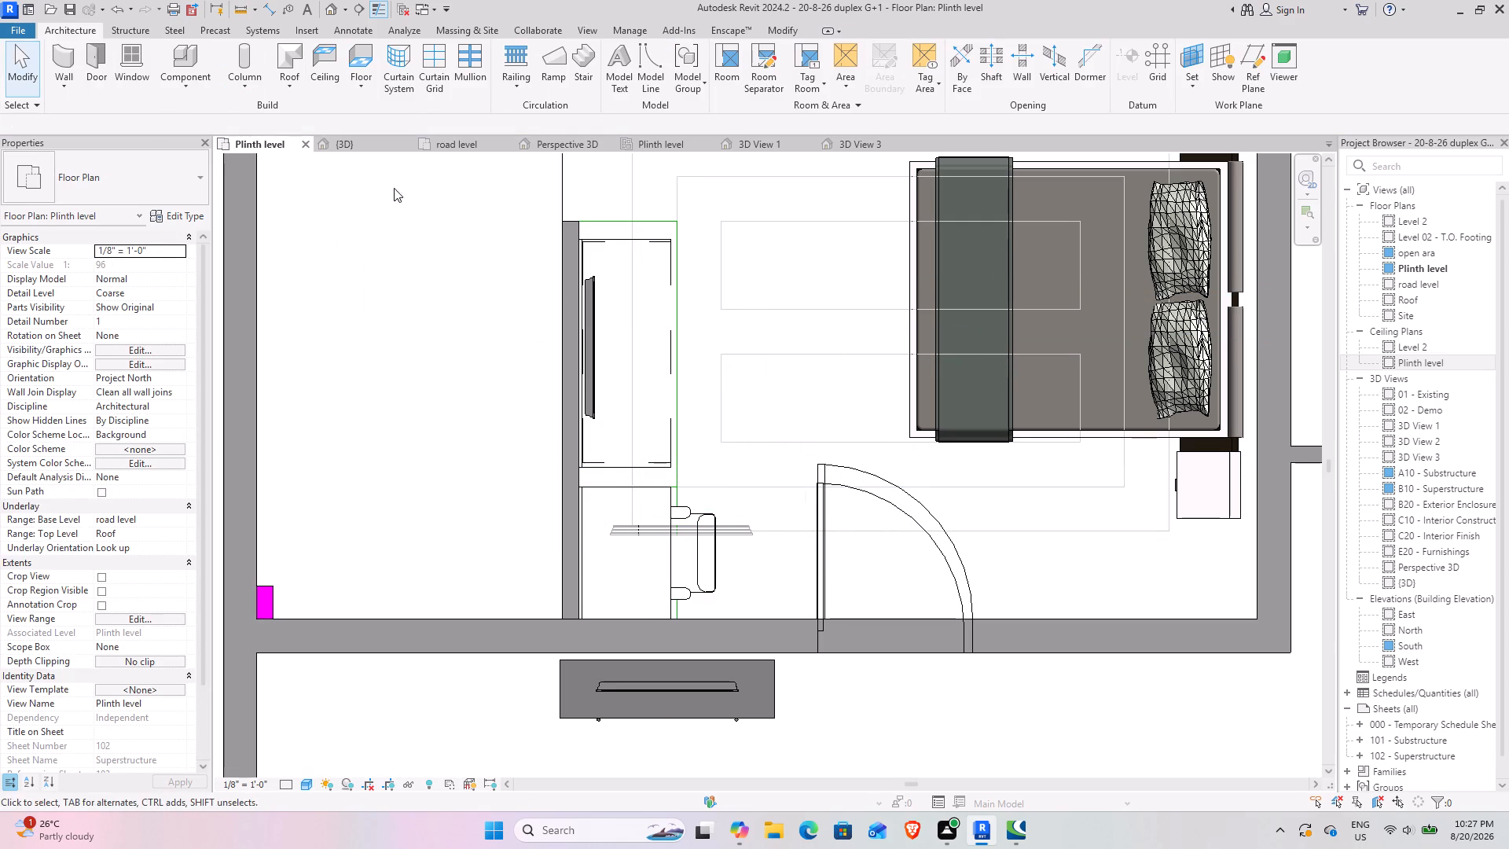
Inspect the task chair at the shorter bedroom counter in the 3D view from several angles.
{"action": "left_click", "coordinate": [363, 140]}
{"action": "scroll", "coordinate": [573, 549], "scroll_direction": "down", "scroll_amount": 1}
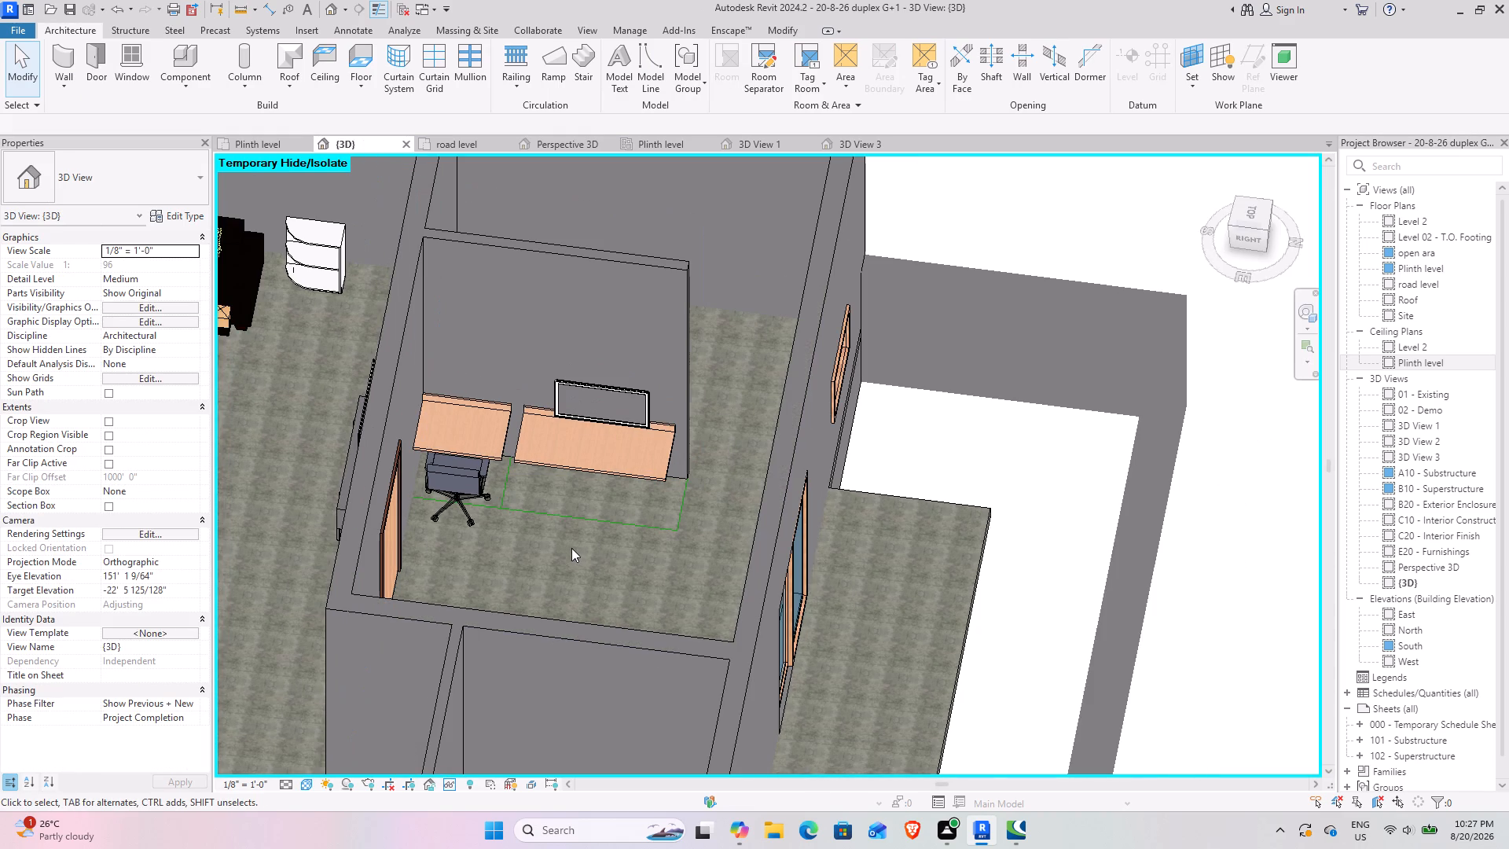
{"action": "middle_click_drag", "start_coordinate": [548, 547], "coordinate": [619, 563]}
{"action": "middle_click_drag", "start_coordinate": [620, 584], "coordinate": [597, 578], "text": "shift"}
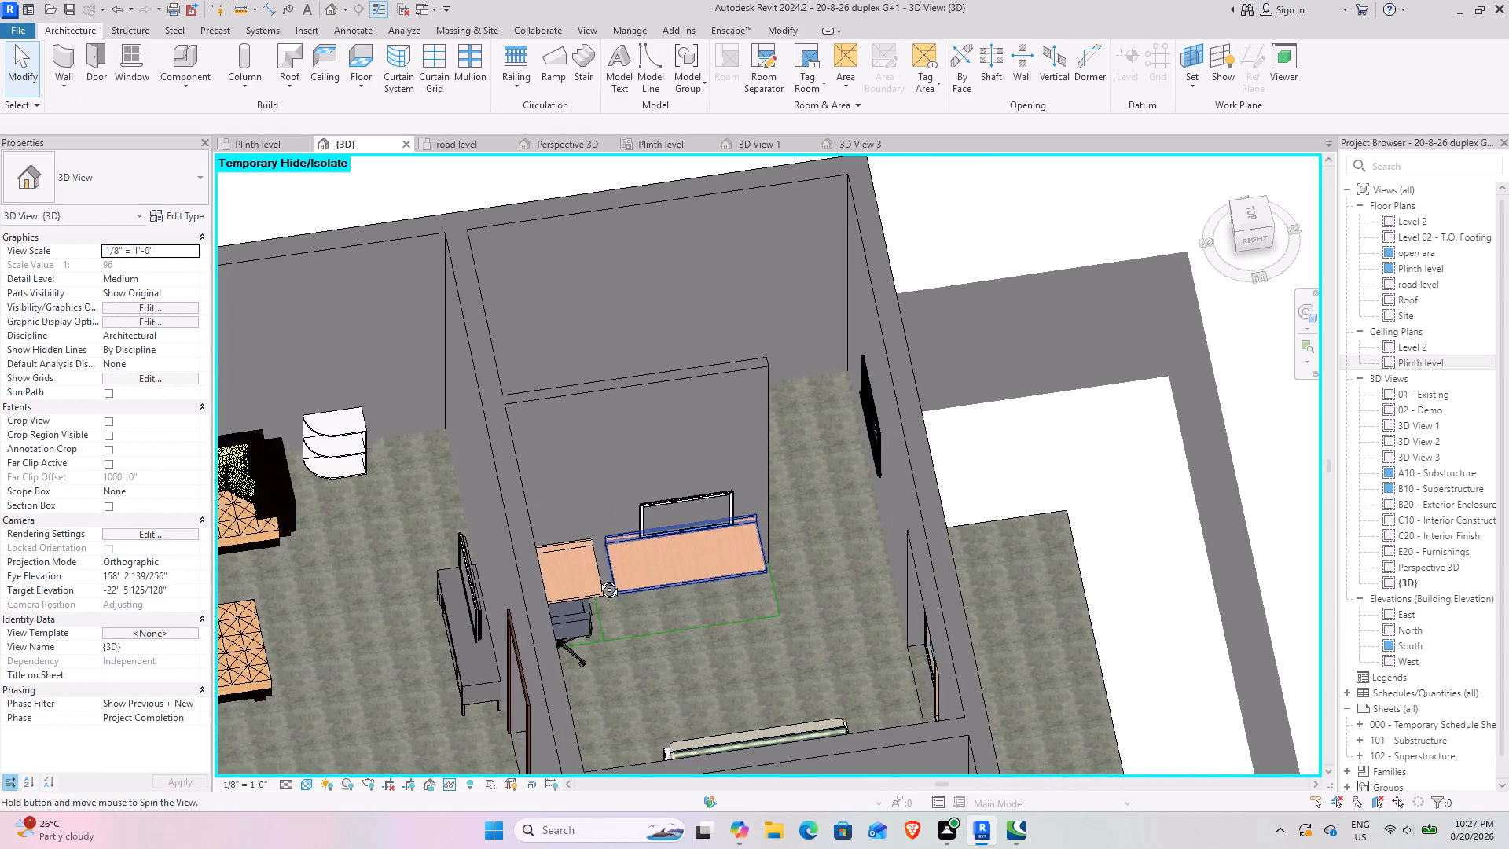
{"action": "middle_click_drag", "start_coordinate": [597, 578], "coordinate": [560, 541], "text": "shift"}
{"action": "scroll", "coordinate": [472, 417], "scroll_direction": "up", "scroll_amount": 1}
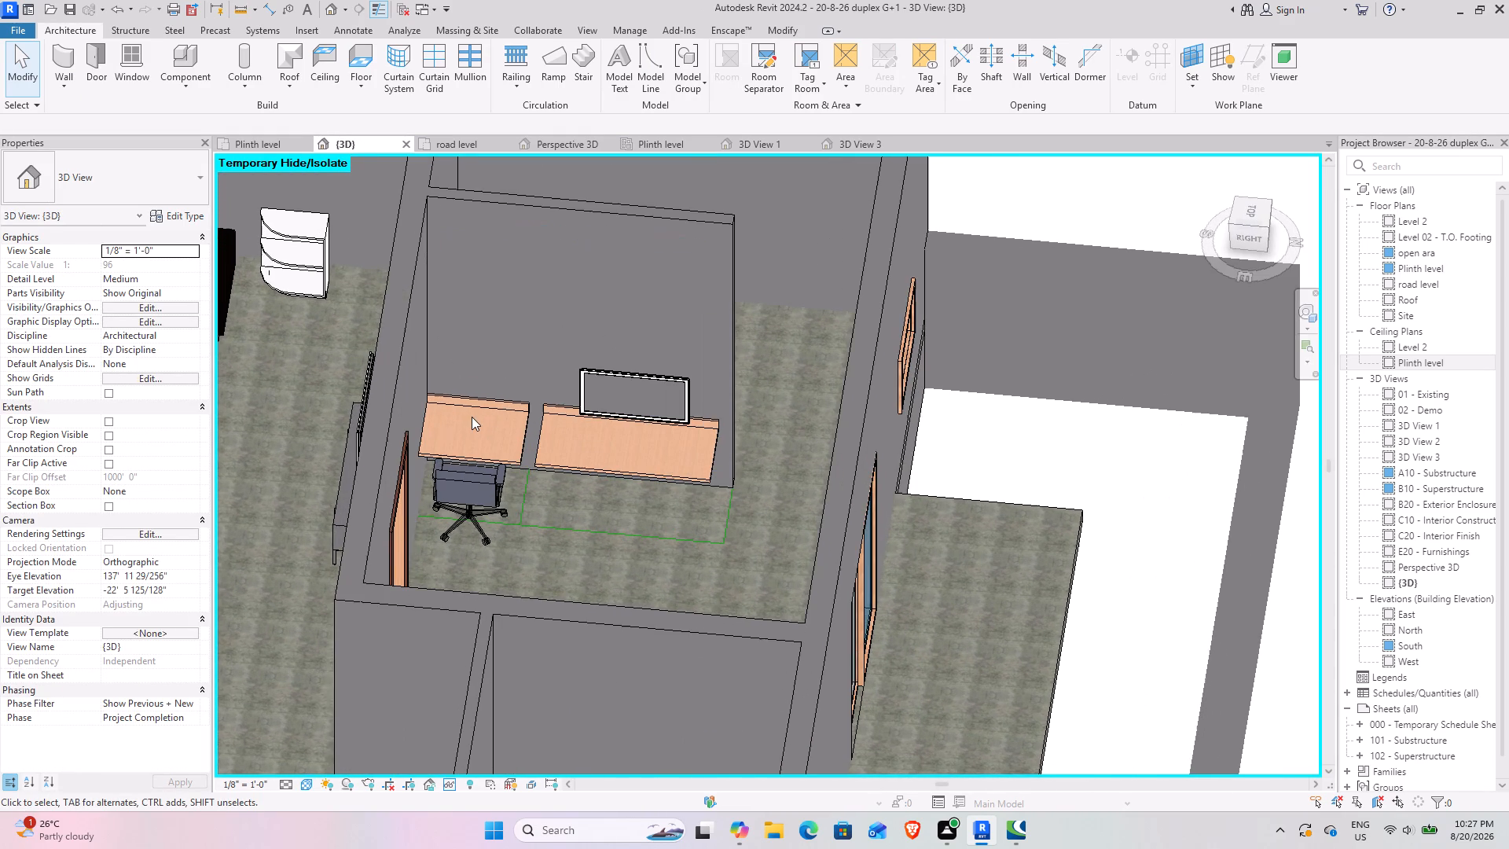
Browse the Furniture folder and the US family library's category folders for another component to load.
{"action": "left_click", "coordinate": [196, 56]}
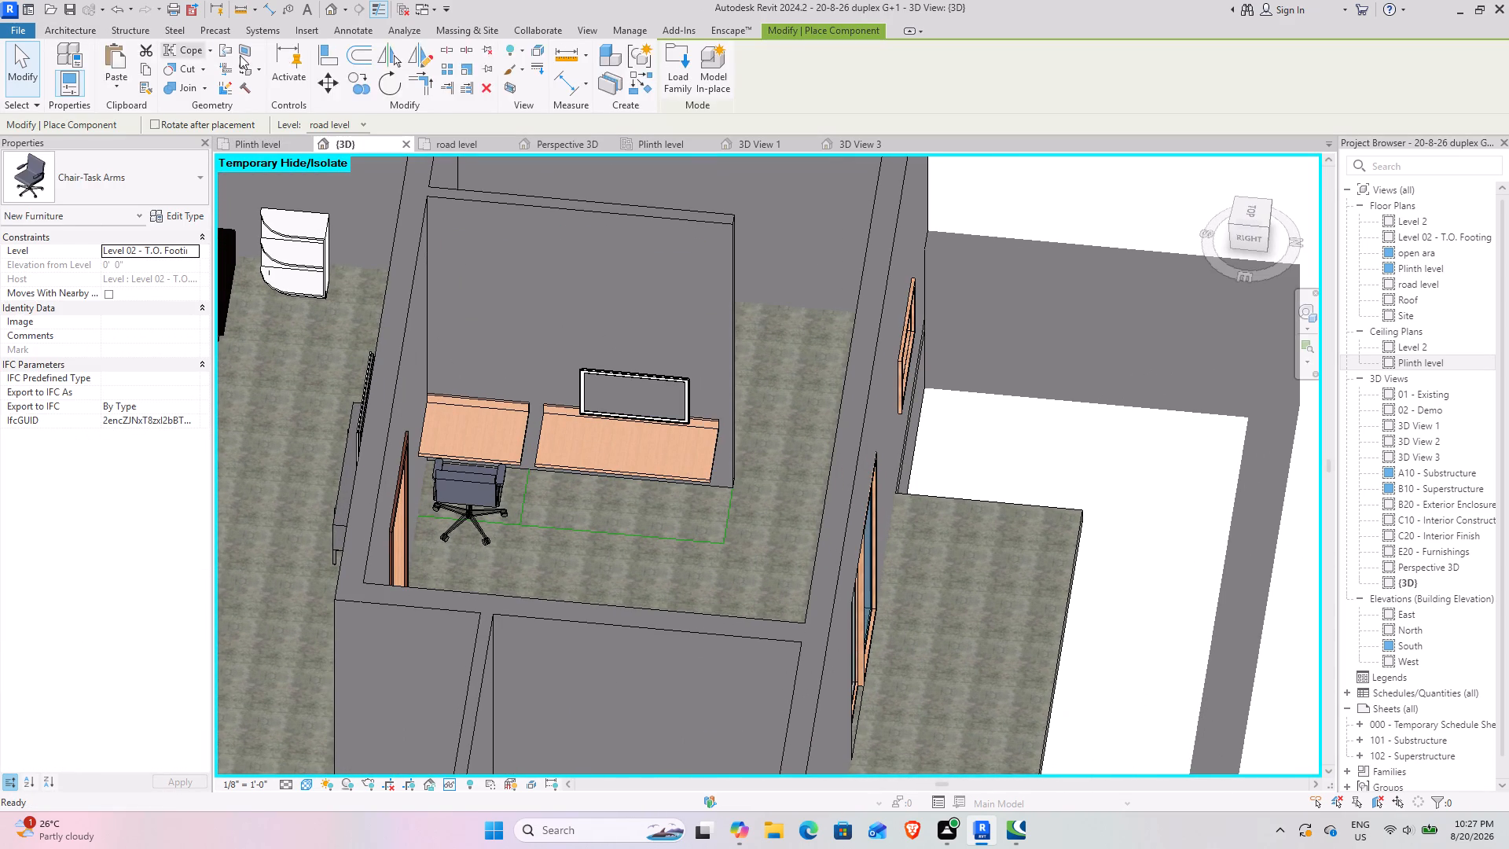
{"action": "left_click", "coordinate": [672, 75]}
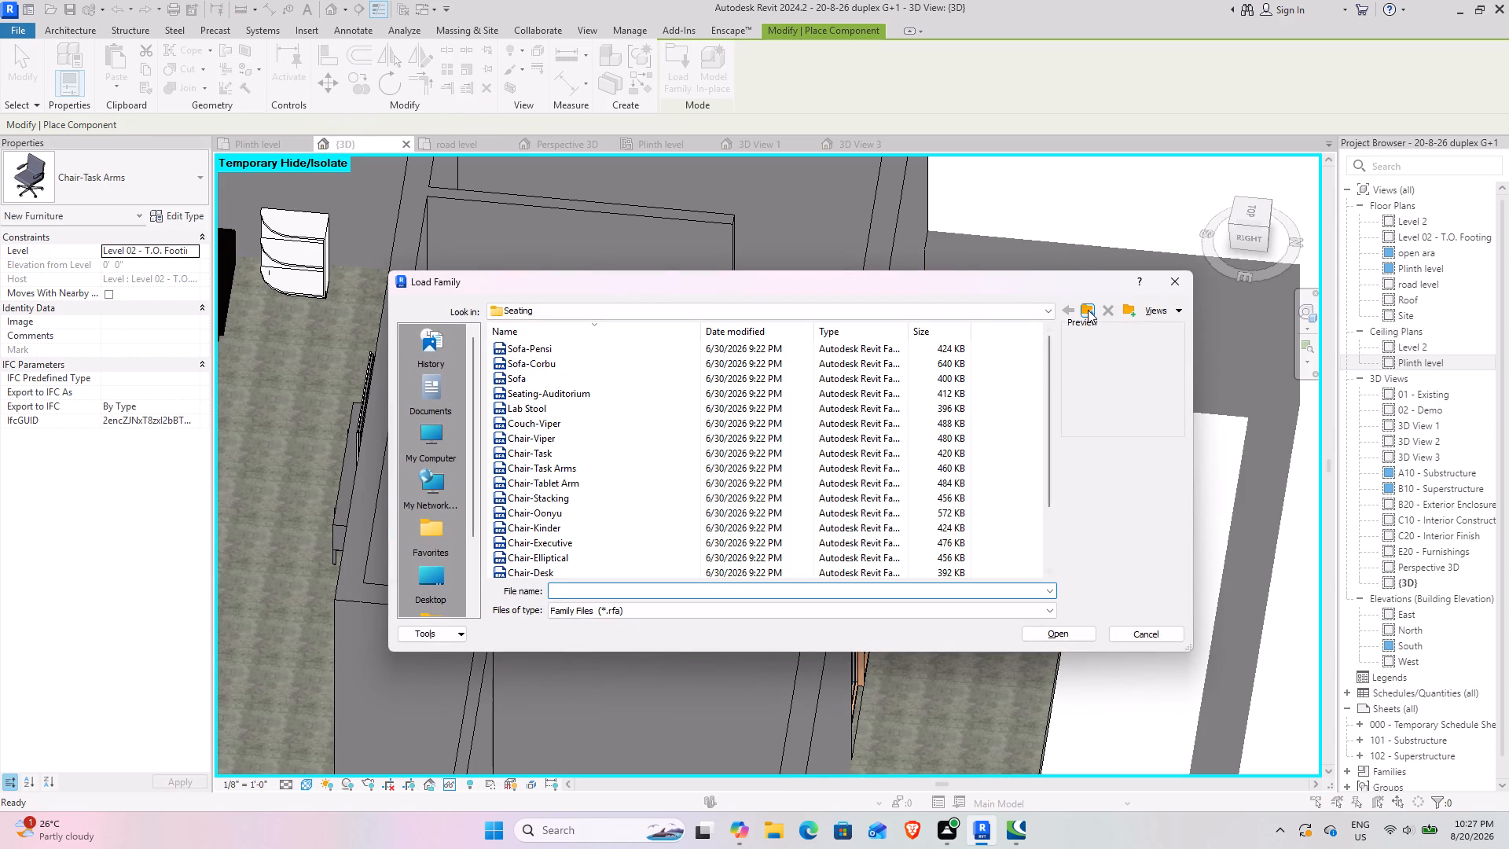
{"action": "left_click", "coordinate": [1088, 310]}
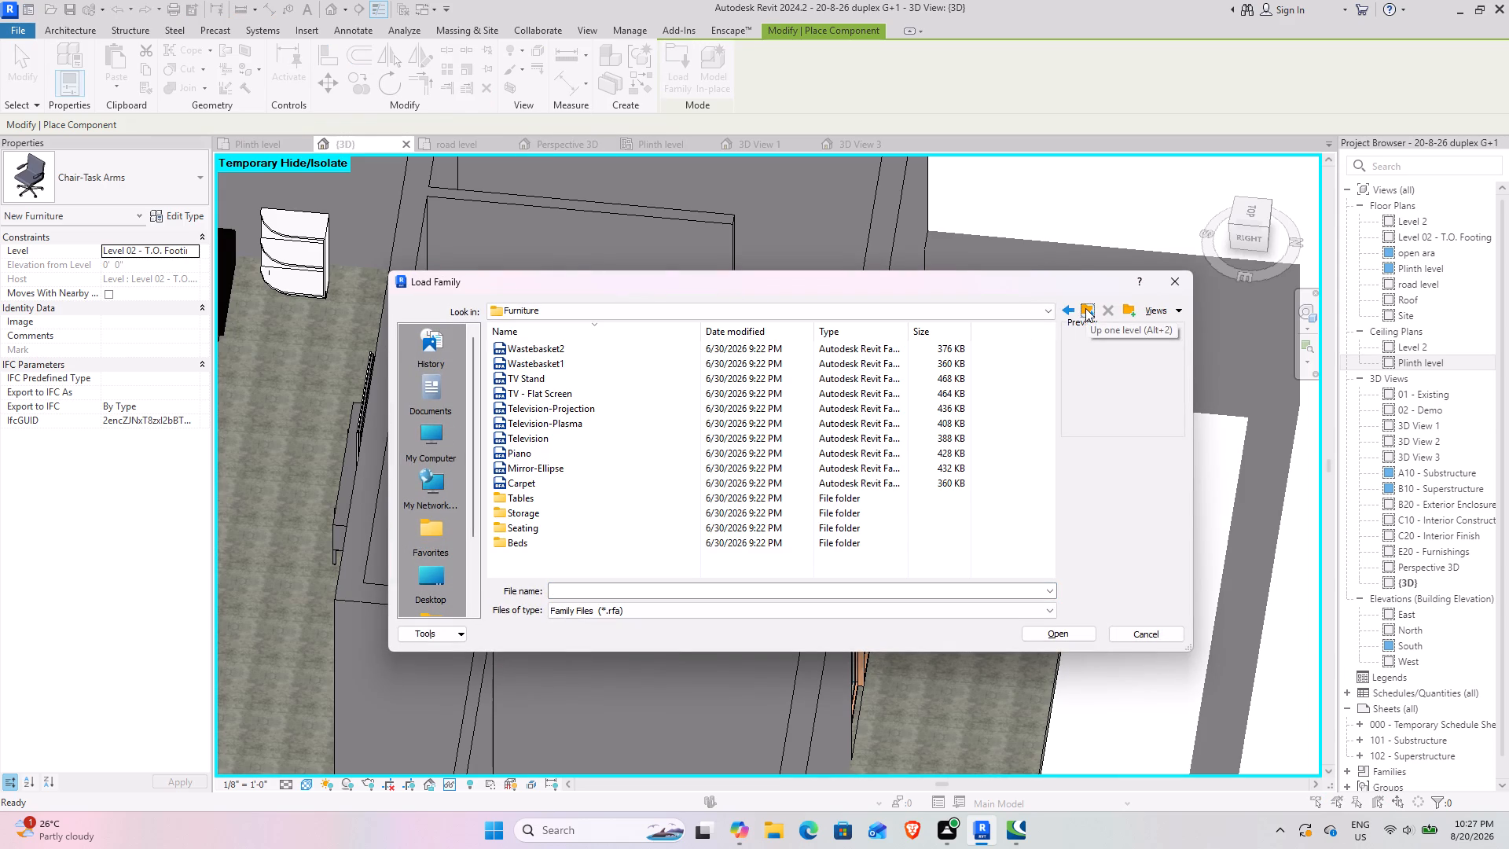
{"action": "scroll", "coordinate": [691, 421], "scroll_direction": "up", "scroll_amount": 3, "text": "ctrl"}
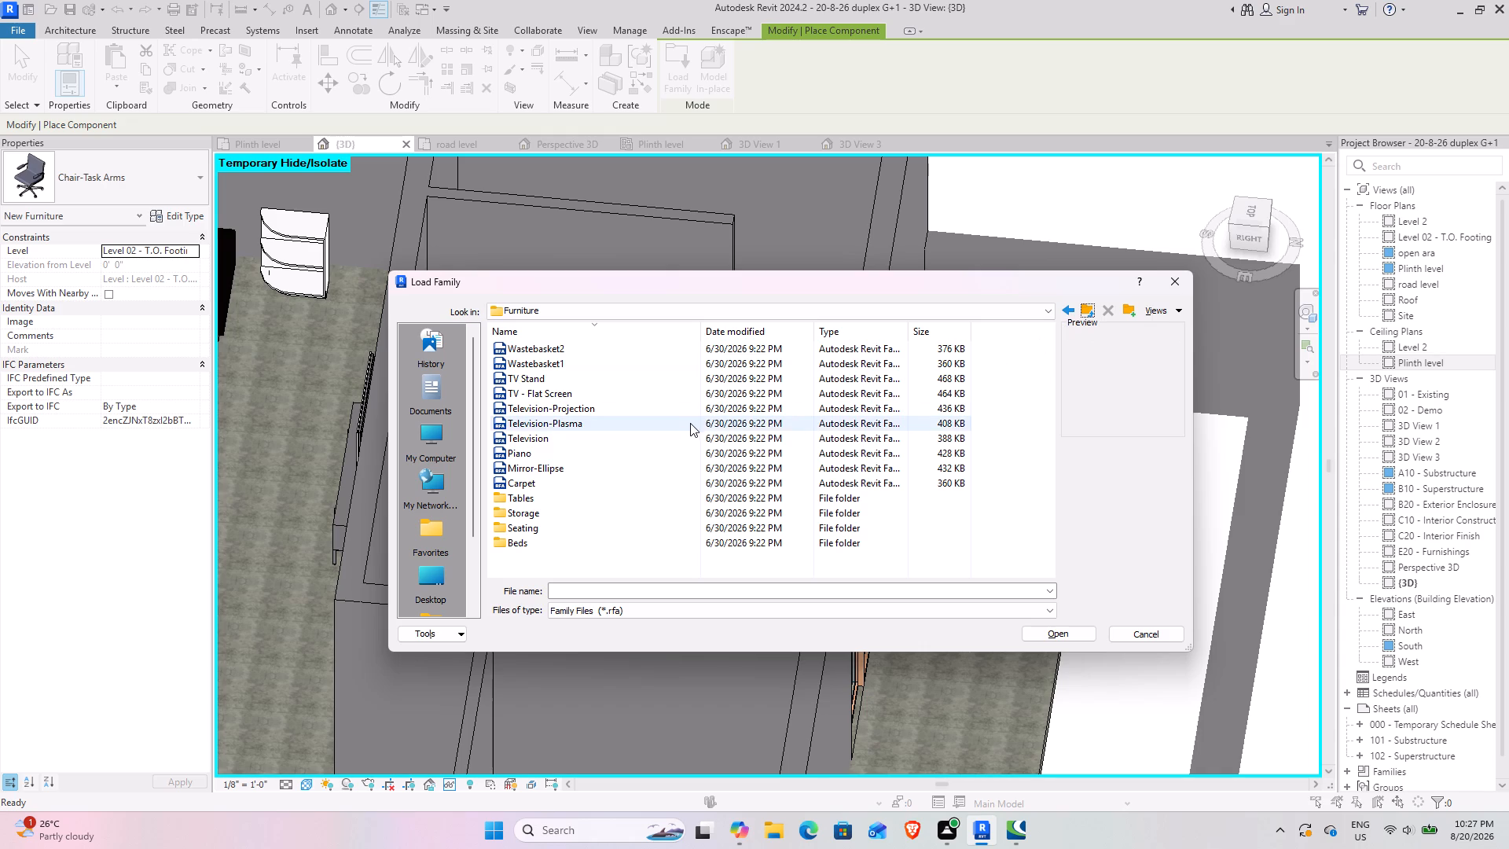
{"action": "scroll", "coordinate": [690, 423], "scroll_direction": "up", "scroll_amount": 8, "text": "ctrl"}
{"action": "scroll", "coordinate": [694, 421], "scroll_direction": "down", "scroll_amount": 1}
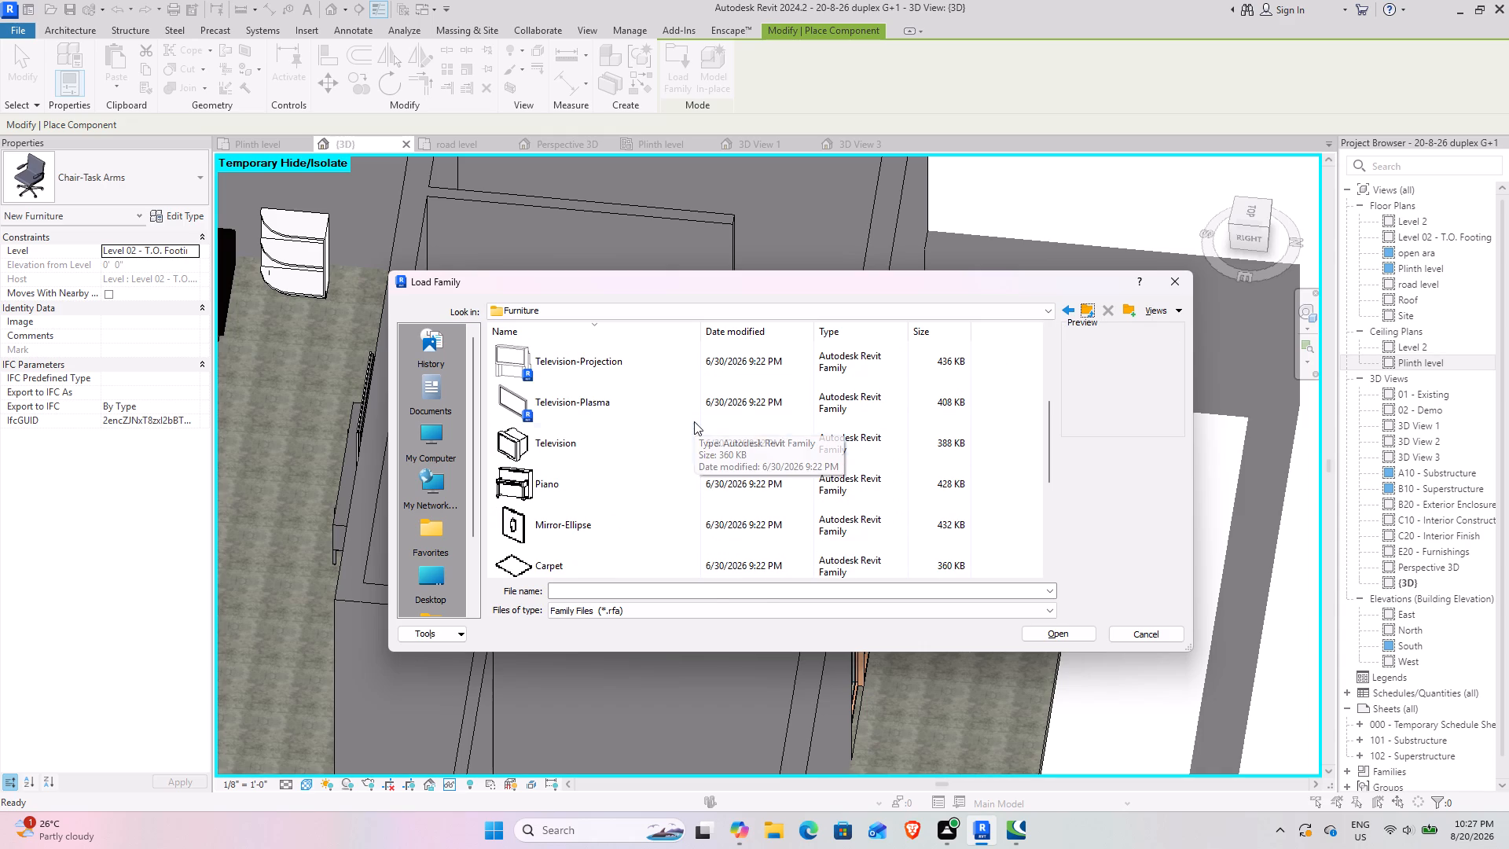
{"action": "scroll", "coordinate": [694, 421], "scroll_direction": "down", "scroll_amount": 1}
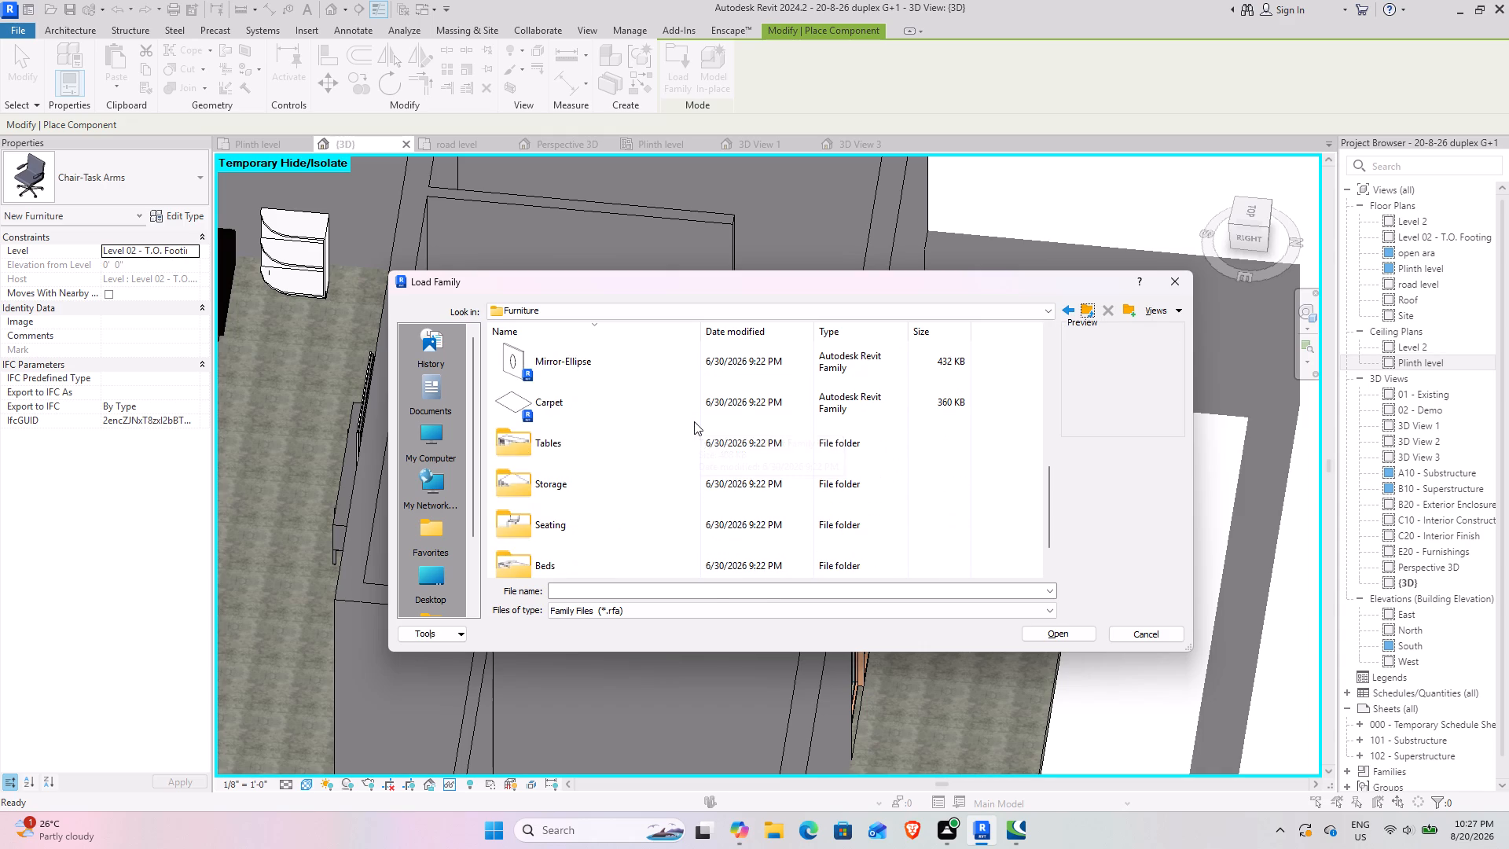
{"action": "scroll", "coordinate": [694, 421], "scroll_direction": "down", "scroll_amount": 1}
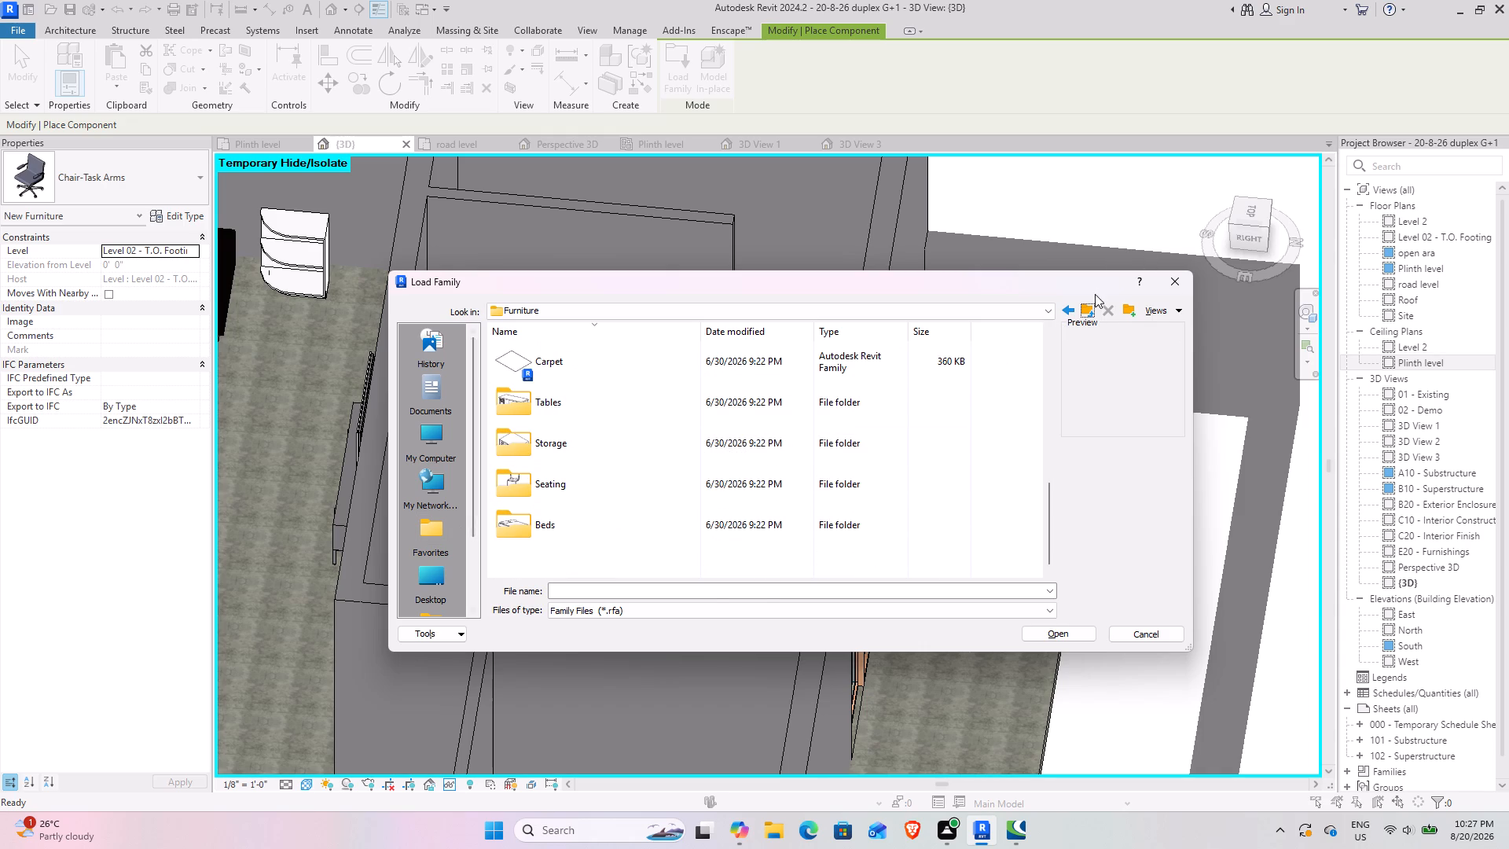
{"action": "left_click", "coordinate": [1092, 311]}
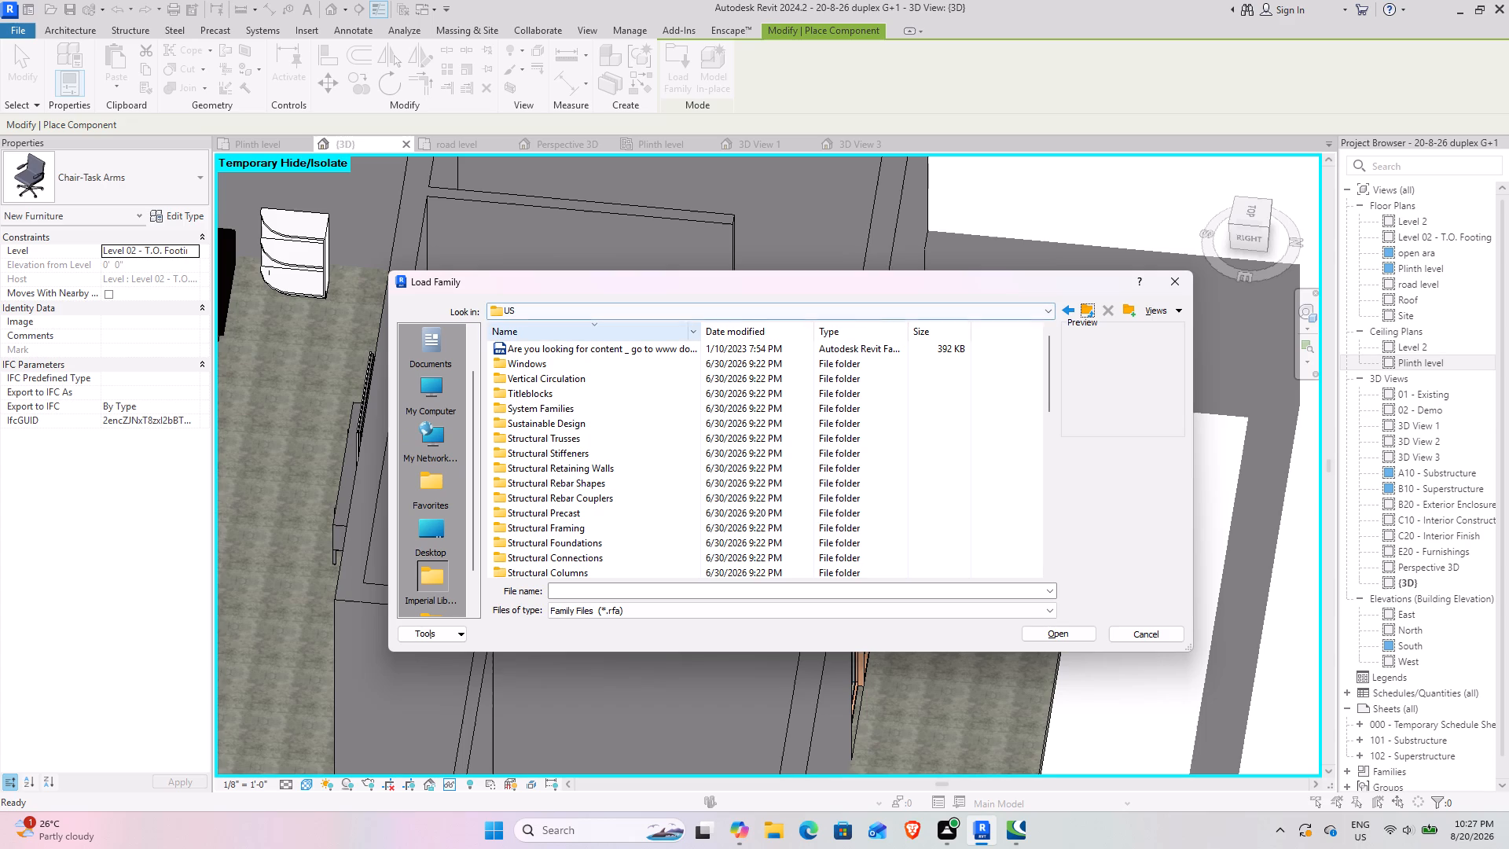
{"action": "scroll", "coordinate": [663, 423], "scroll_direction": "down", "scroll_amount": 1}
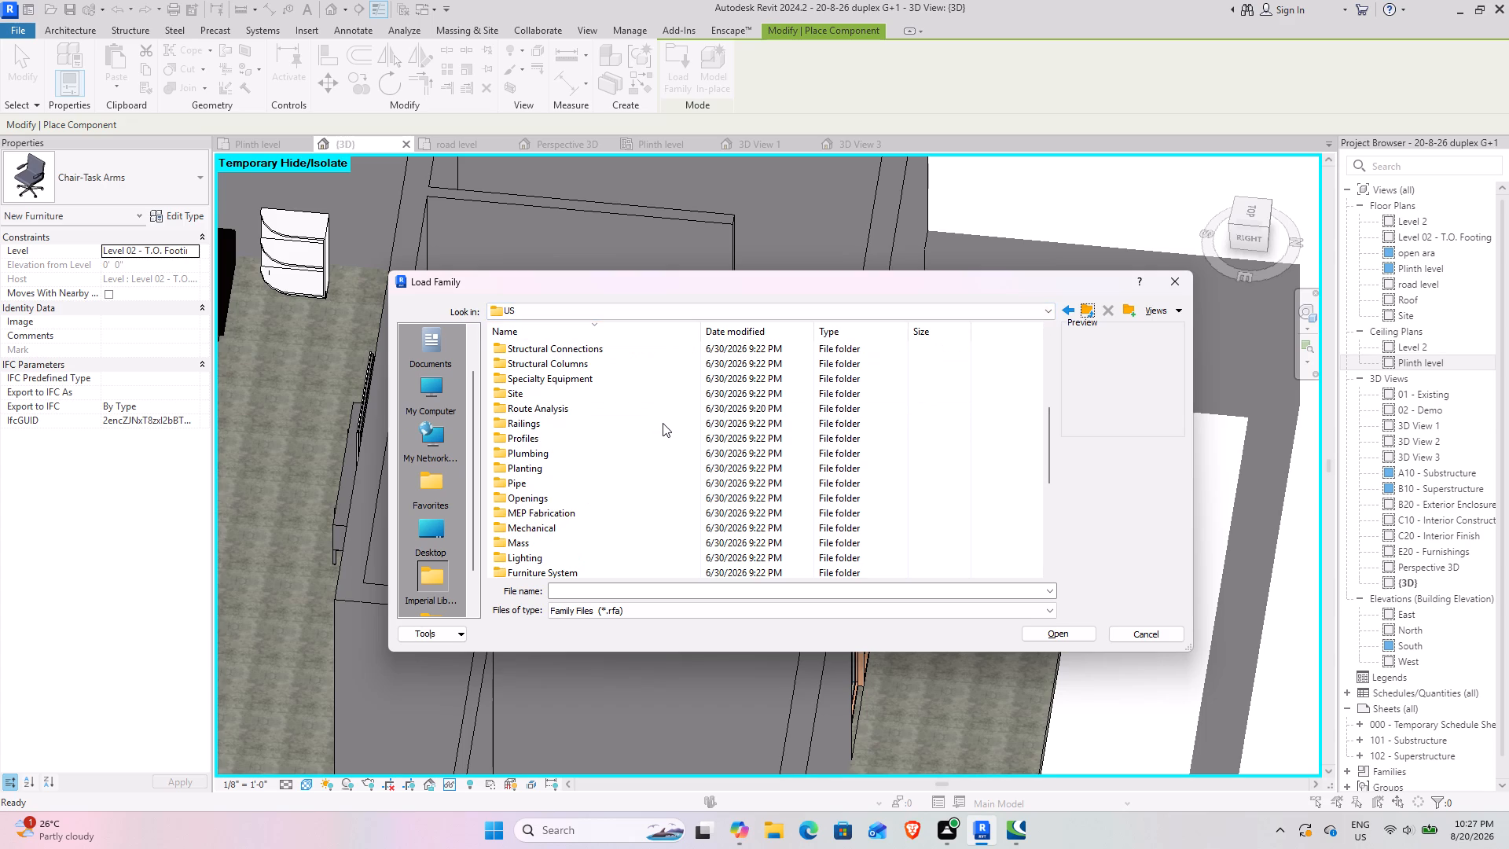
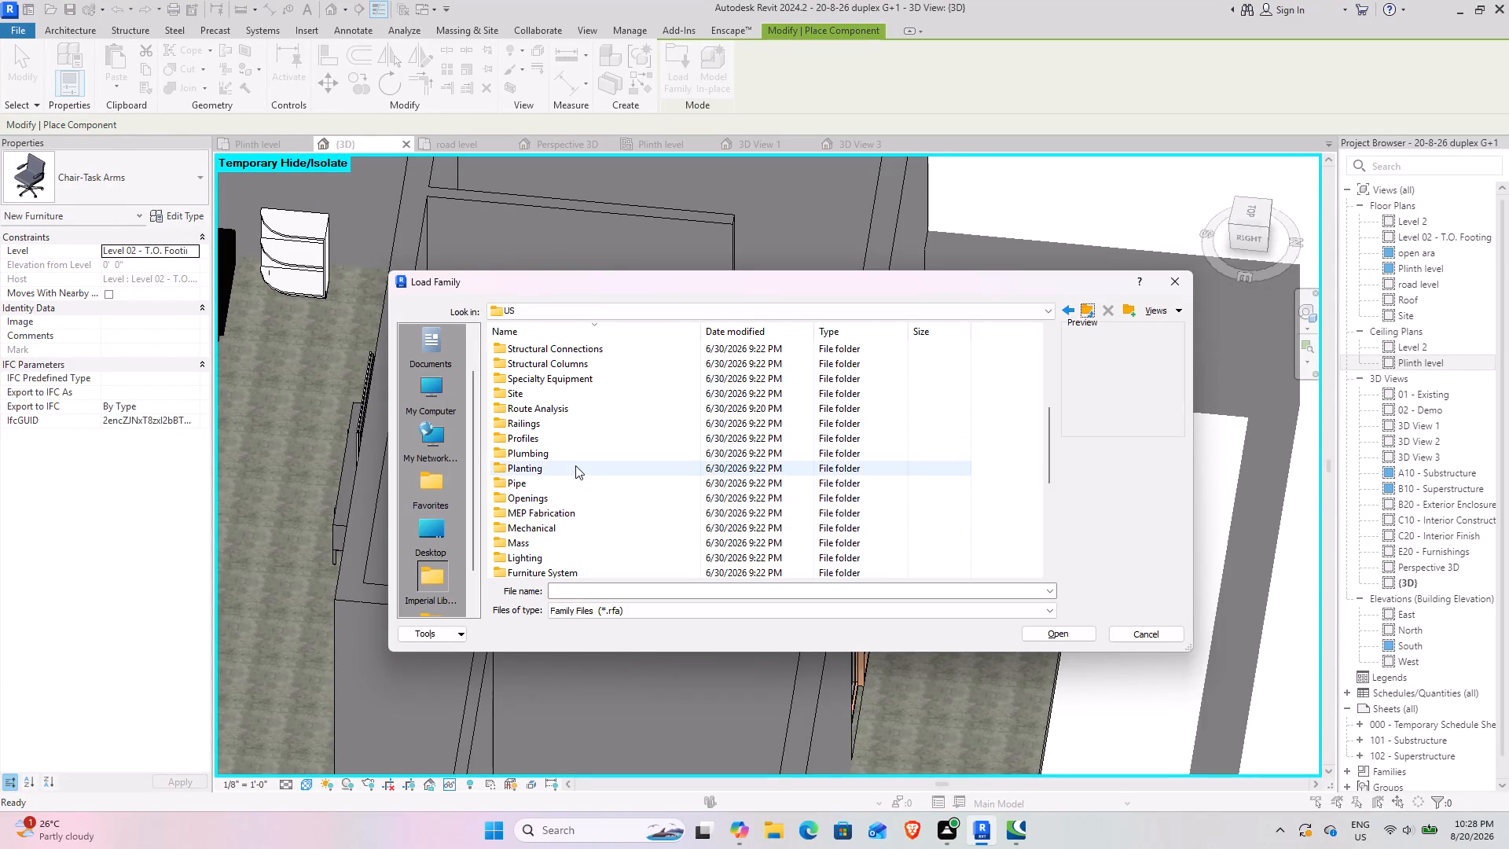
Look through the US family library's category folders for another component, closing the library and ending component placement without loading anything.
{"action": "scroll", "coordinate": [582, 432], "scroll_direction": "down", "scroll_amount": 1}
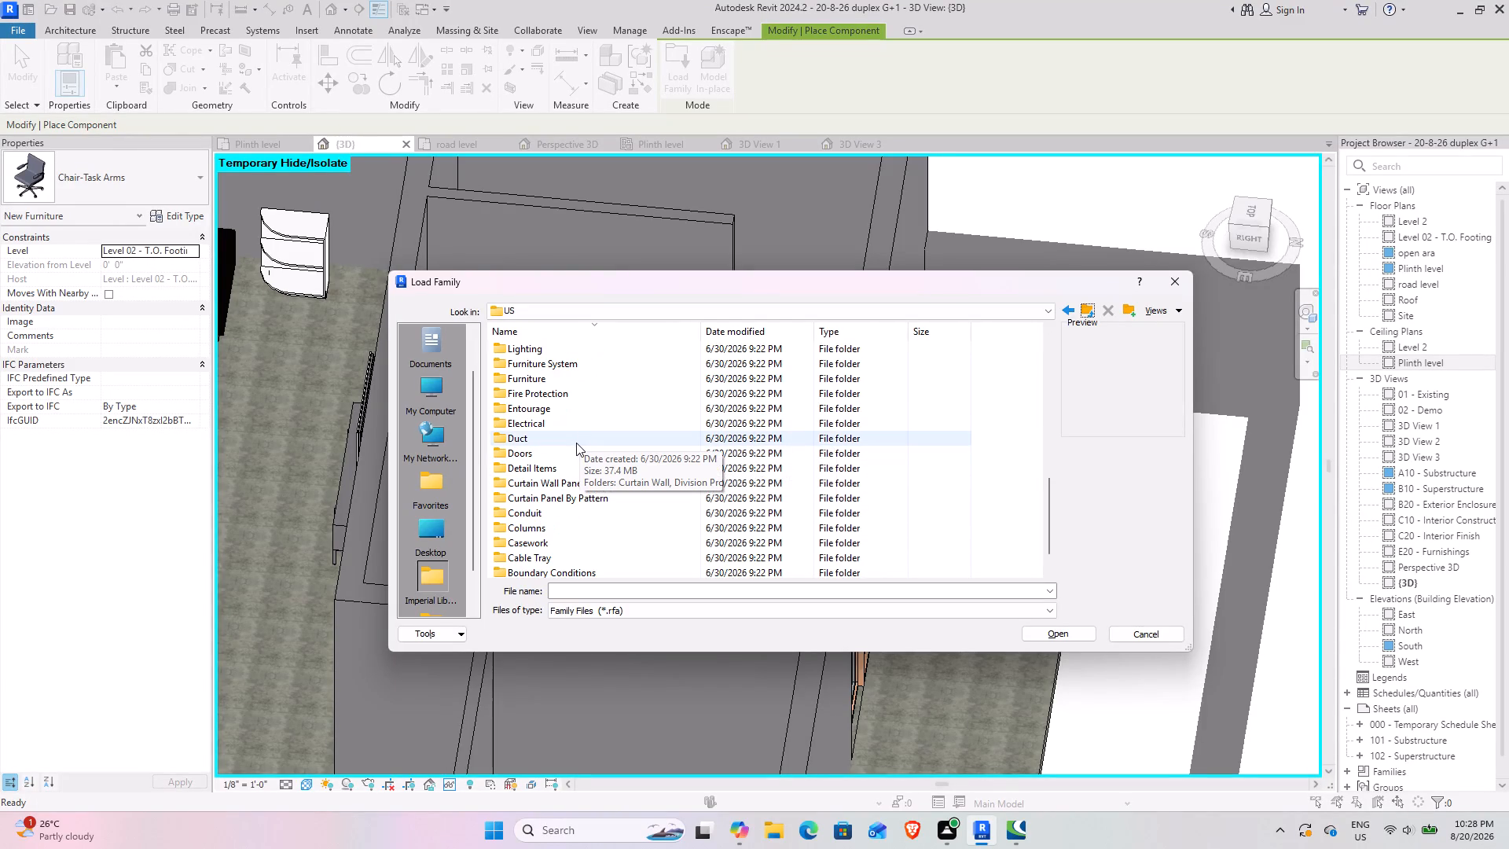
{"action": "left_click", "coordinate": [578, 427]}
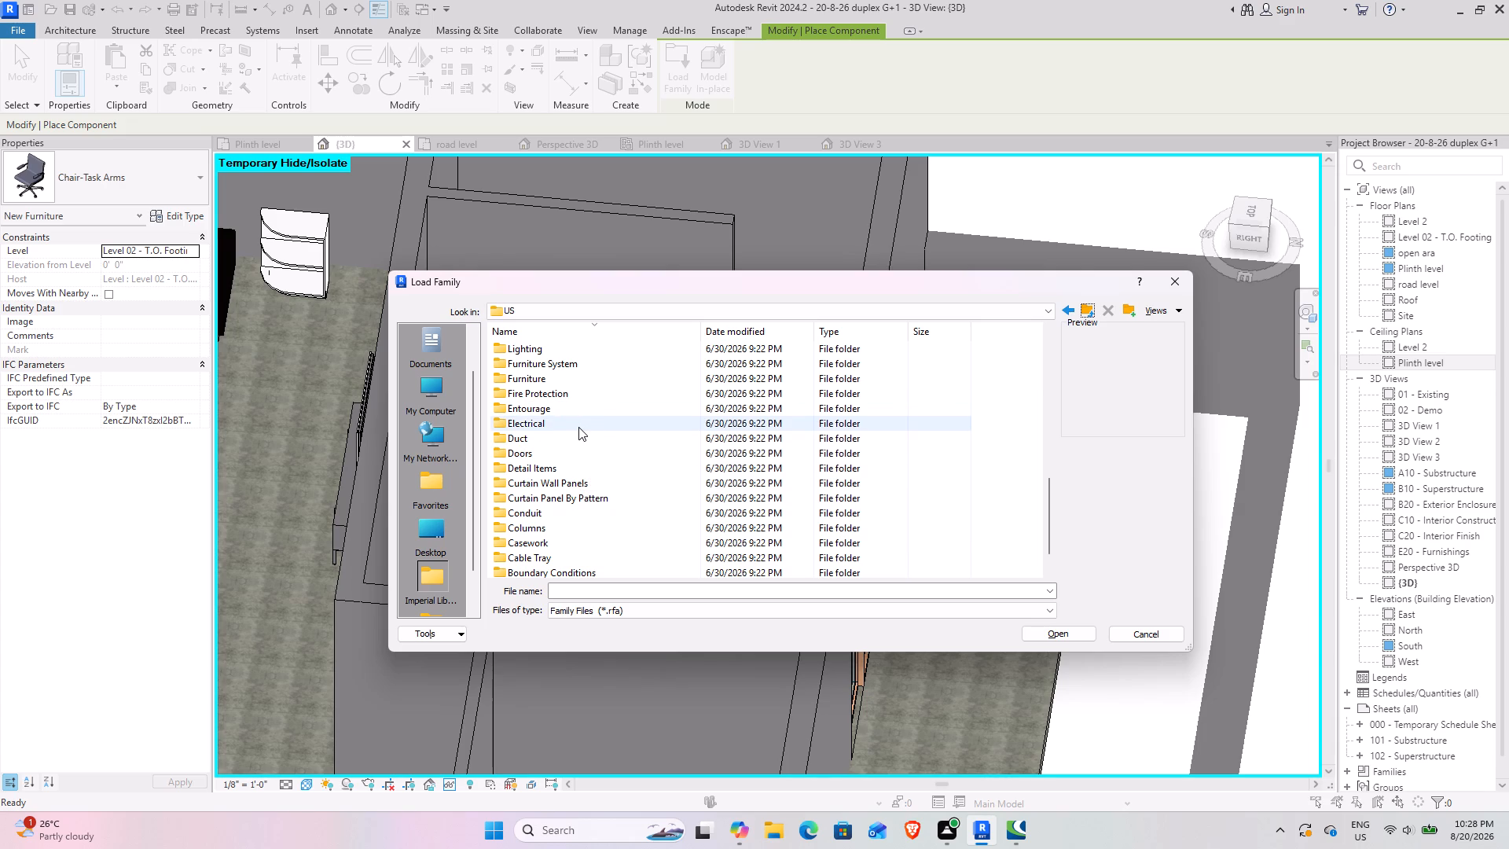
{"action": "scroll", "coordinate": [557, 450], "scroll_direction": "down", "scroll_amount": 1}
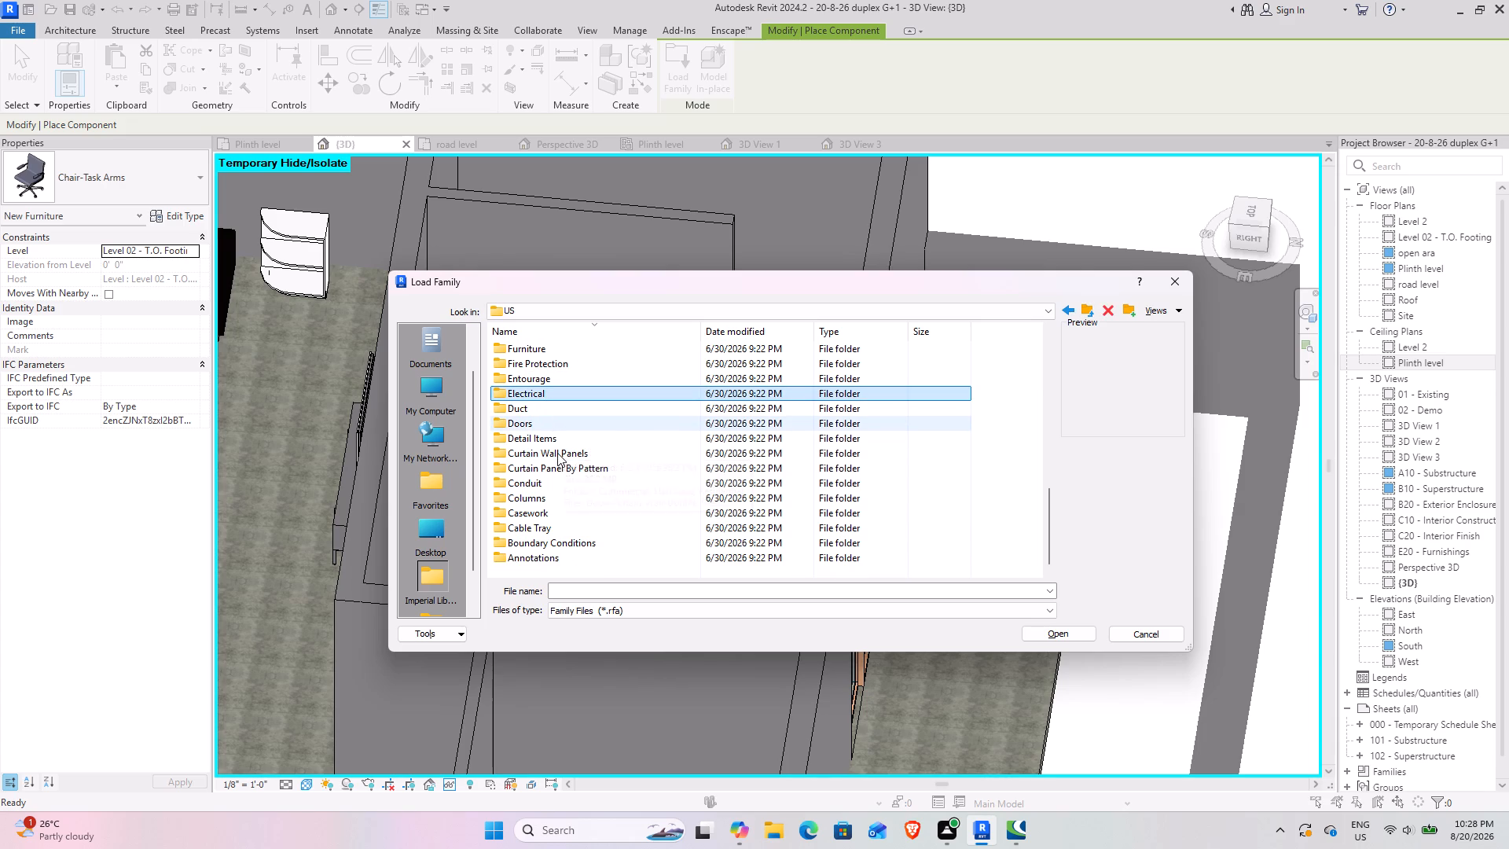
{"action": "scroll", "coordinate": [557, 453], "scroll_direction": "down", "scroll_amount": 1}
{"action": "scroll", "coordinate": [593, 420], "scroll_direction": "up", "scroll_amount": 7}
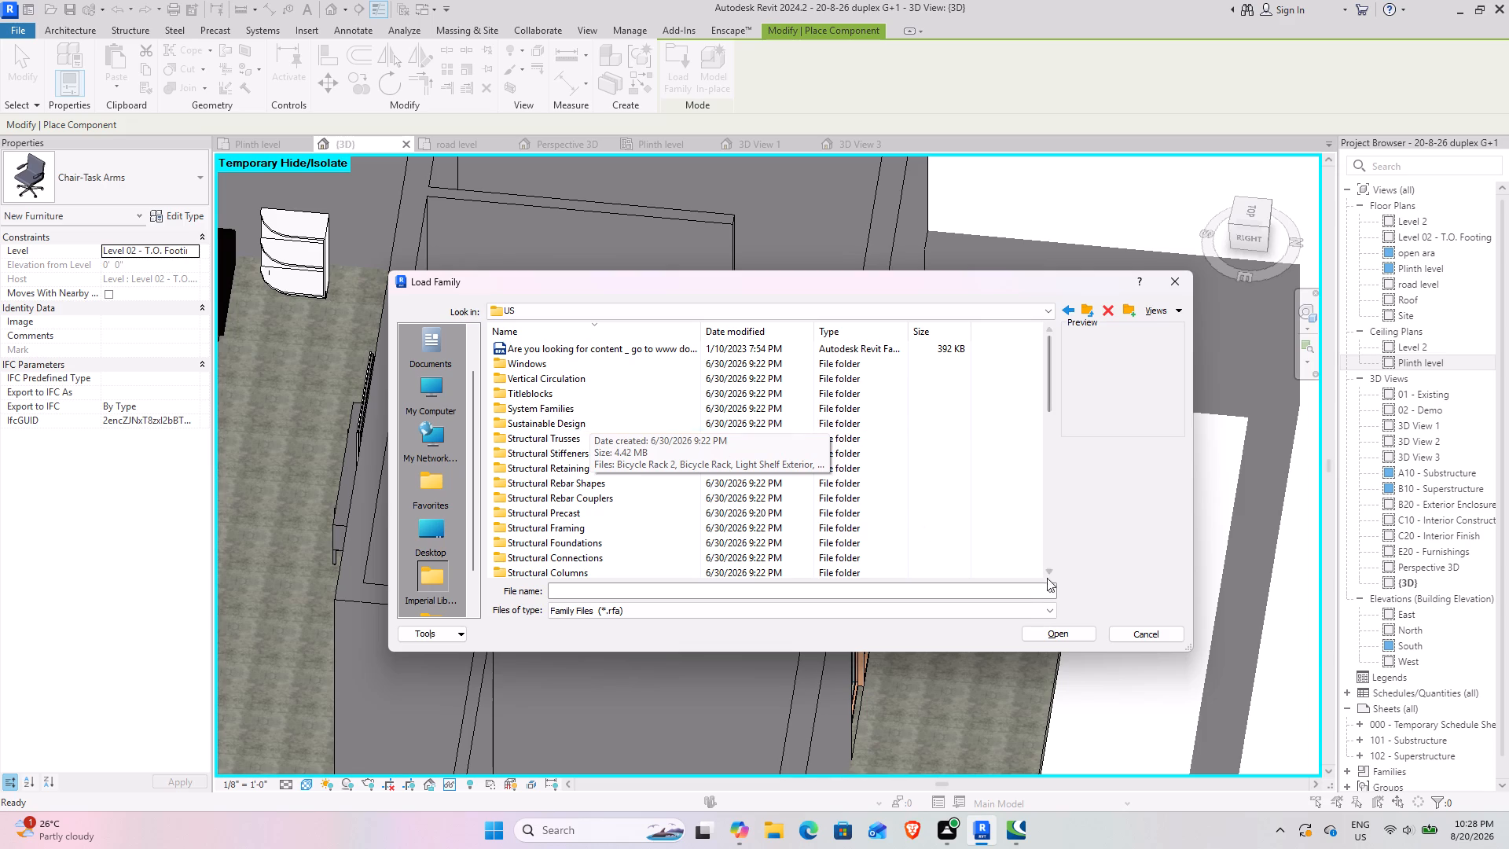
{"action": "left_click", "coordinate": [1151, 635]}
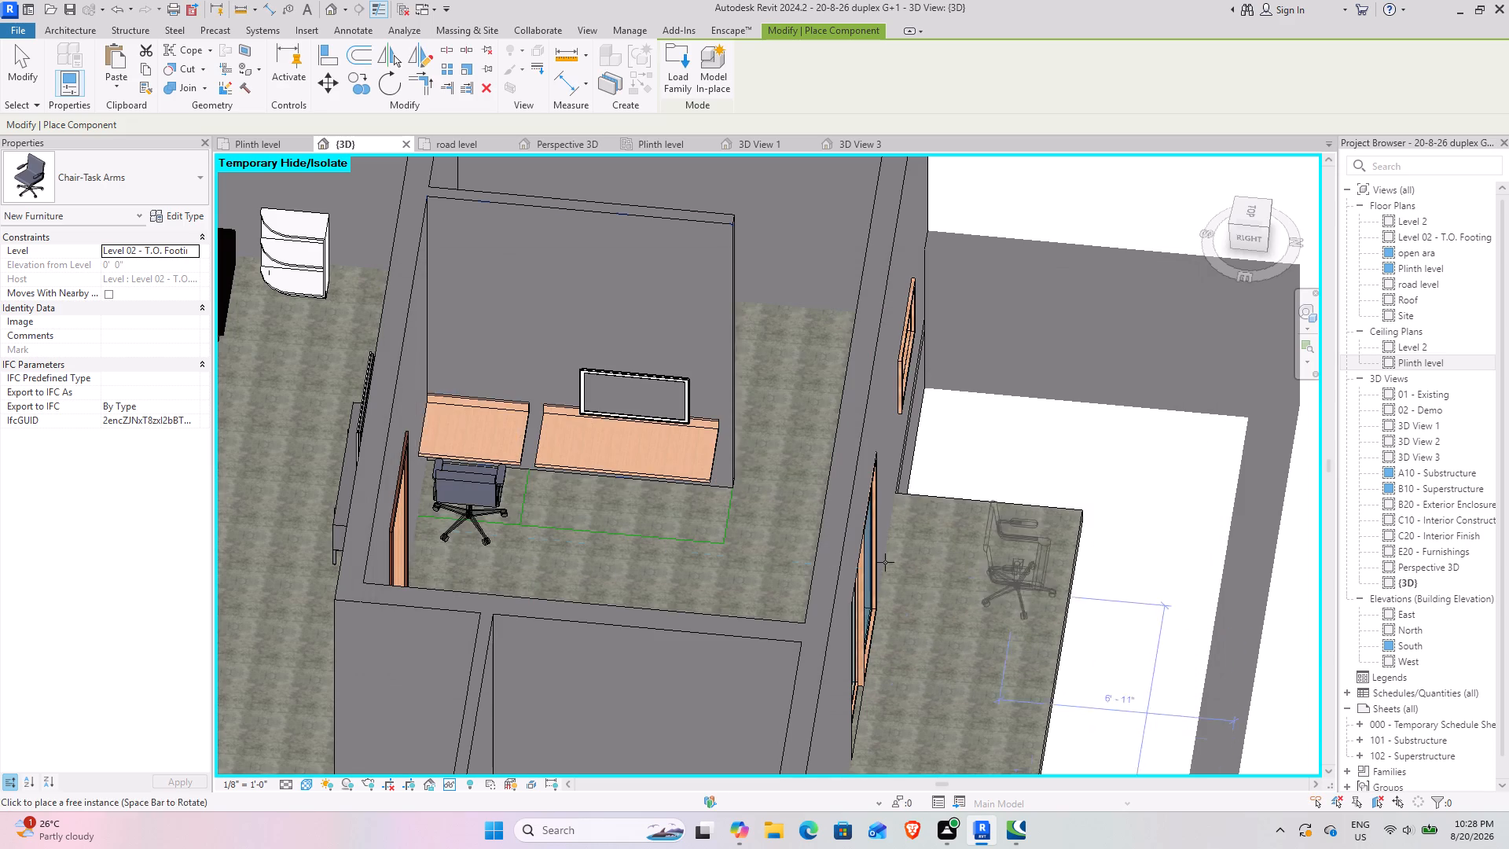
{"action": "left_click", "coordinate": [26, 81]}
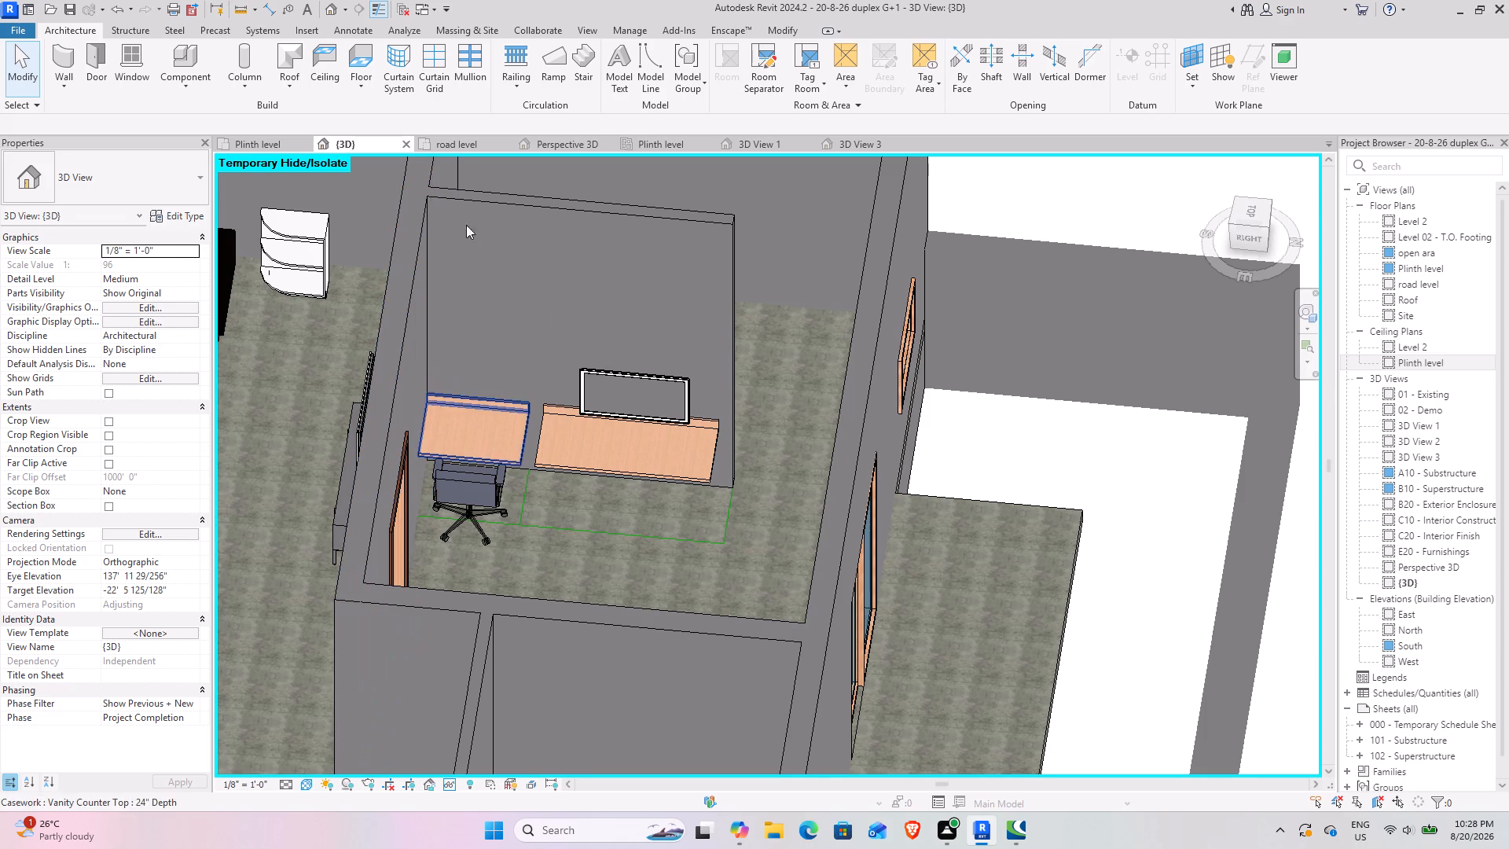
Inspect the bedroom, living area, staircase, remaining rooms and front boundary in the 3D view from several angles.
{"action": "scroll", "coordinate": [439, 429], "scroll_direction": "down", "scroll_amount": 1}
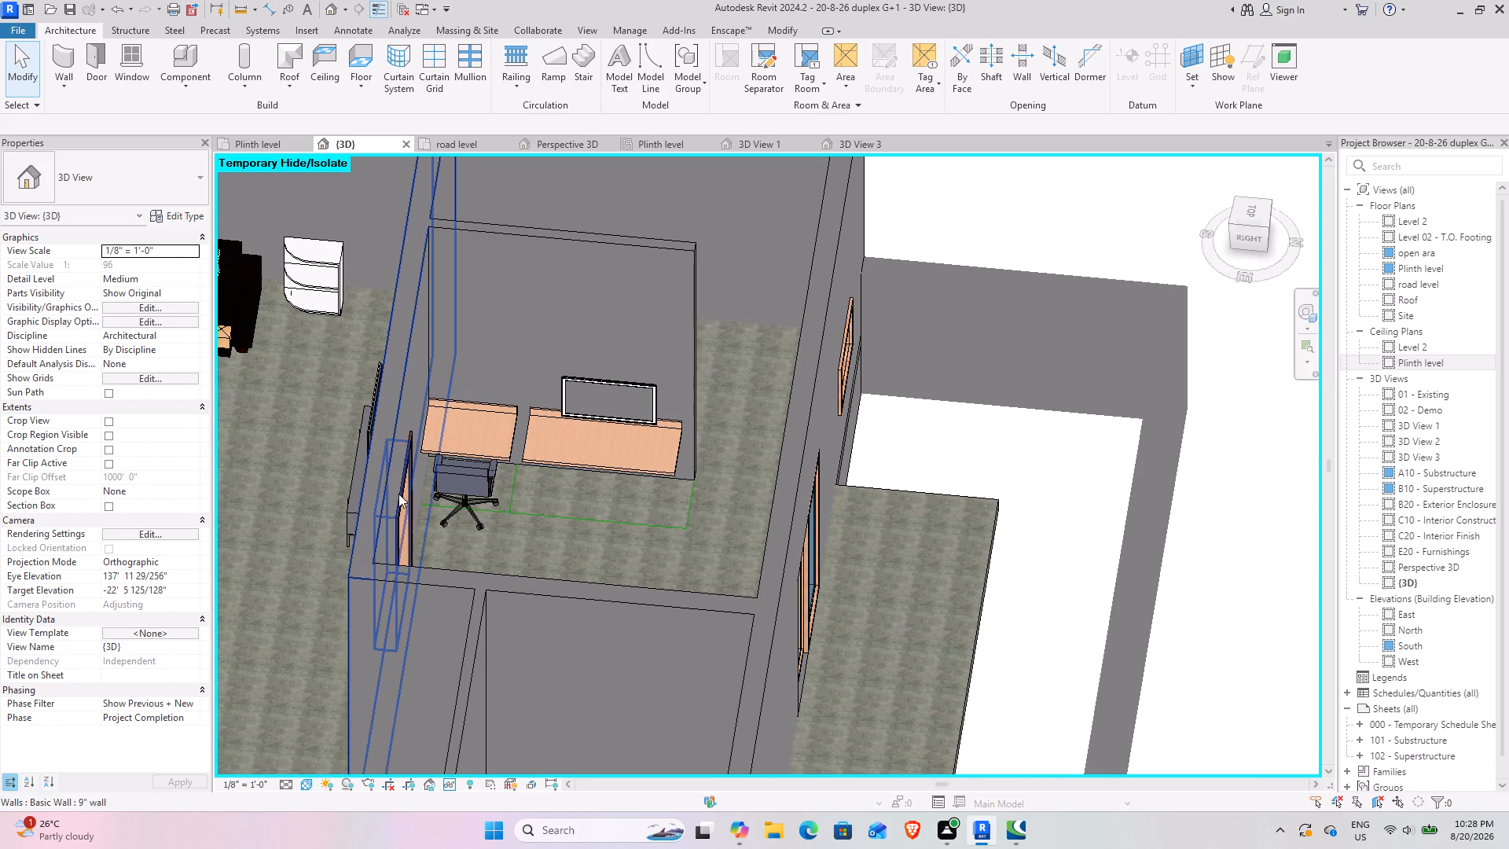
{"action": "middle_click_drag", "start_coordinate": [395, 494], "coordinate": [630, 616], "text": "shift"}
{"action": "middle_click_drag", "start_coordinate": [794, 540], "coordinate": [405, 430]}
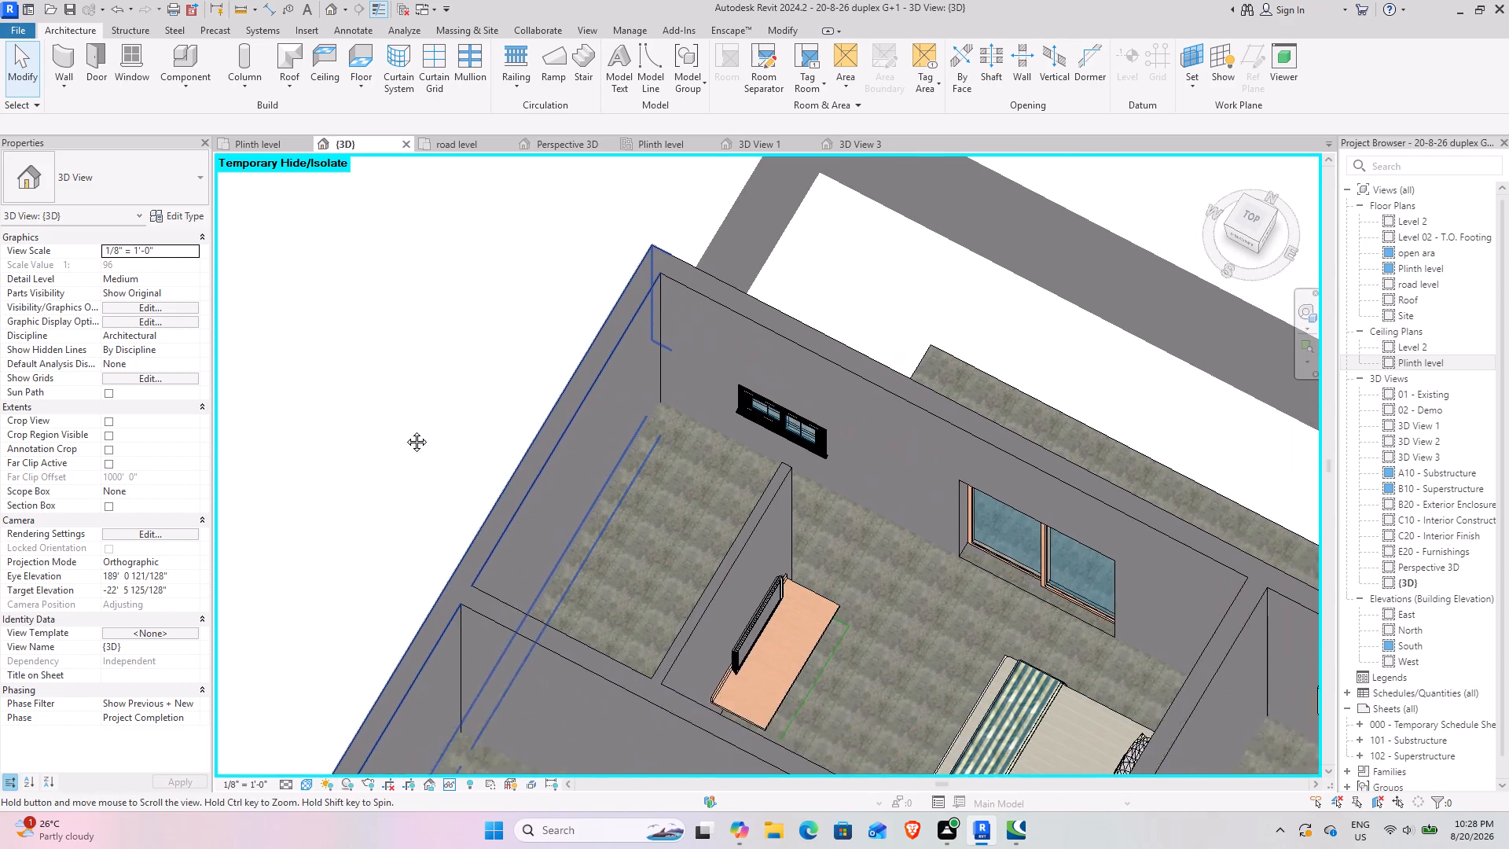
{"action": "middle_click_drag", "start_coordinate": [405, 430], "coordinate": [404, 431]}
{"action": "middle_click_drag", "start_coordinate": [445, 462], "coordinate": [539, 534], "text": "shift"}
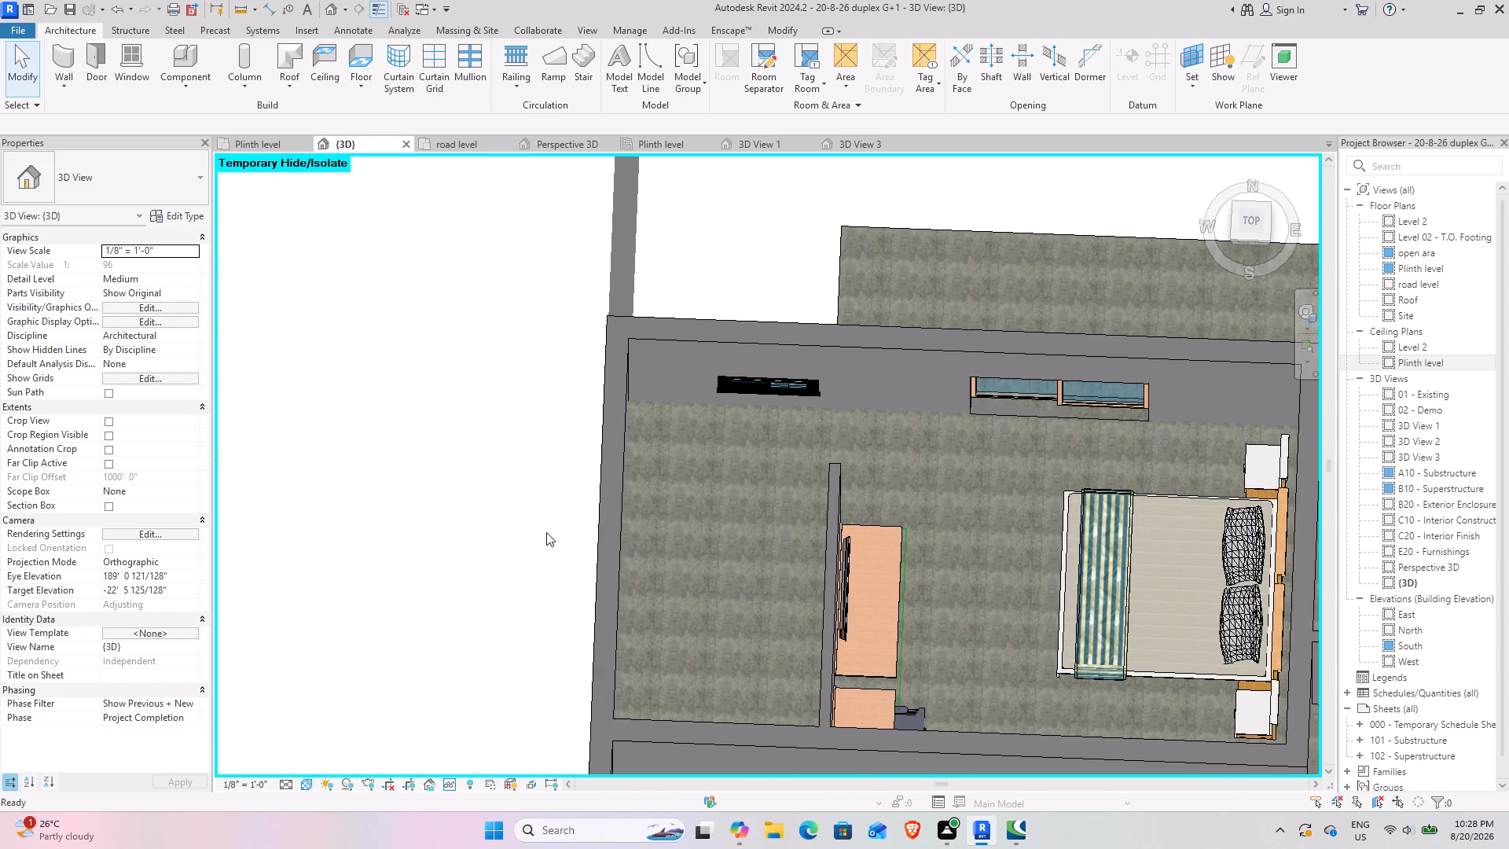
{"action": "middle_click_drag", "start_coordinate": [740, 556], "coordinate": [380, 447]}
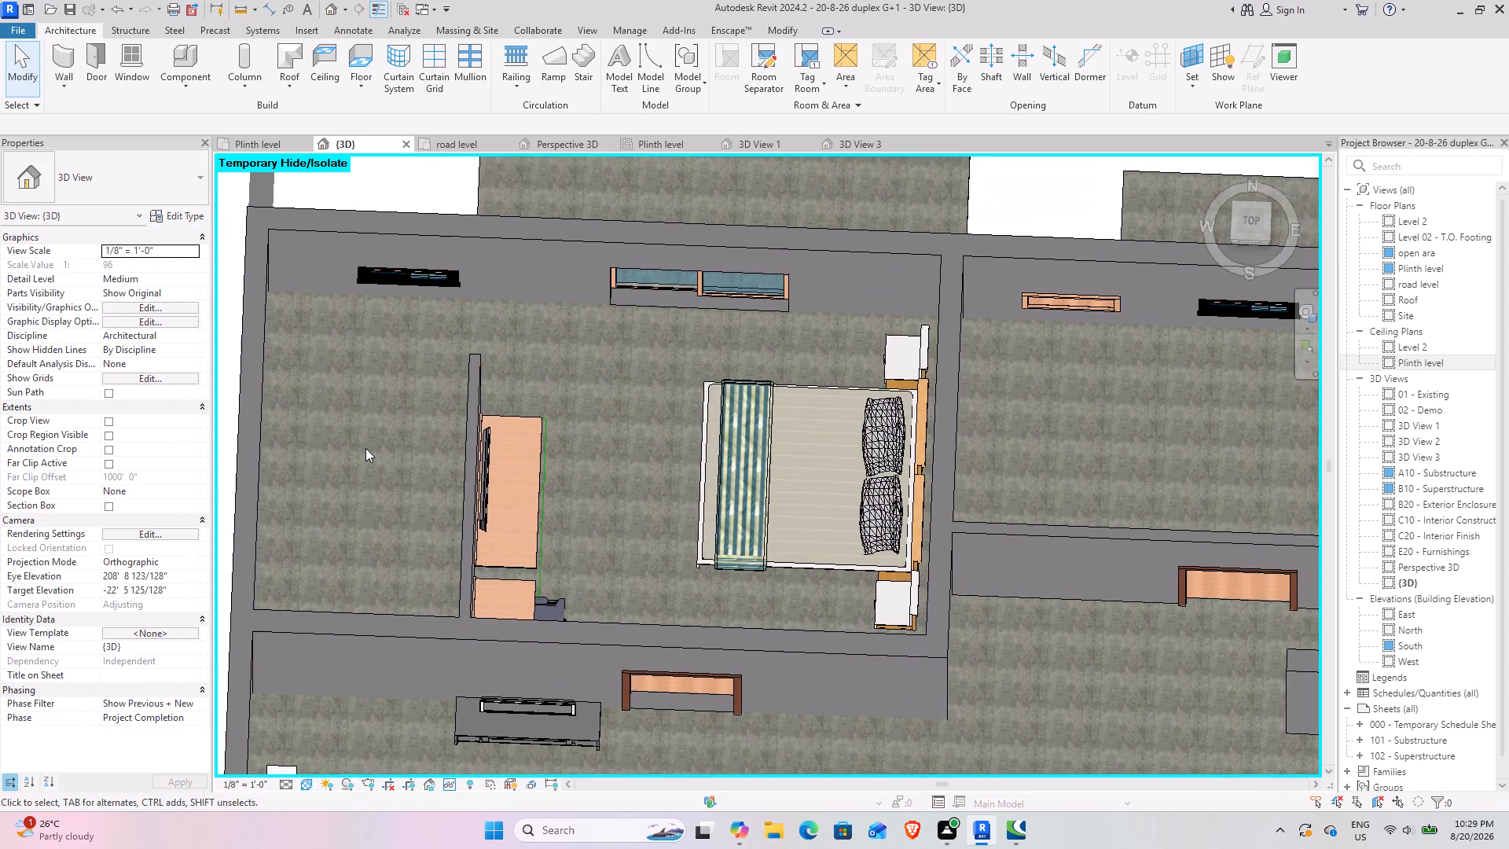
{"action": "middle_click_drag", "start_coordinate": [365, 448], "coordinate": [412, 487], "text": "shift"}
{"action": "middle_click_drag", "start_coordinate": [785, 564], "coordinate": [629, 499]}
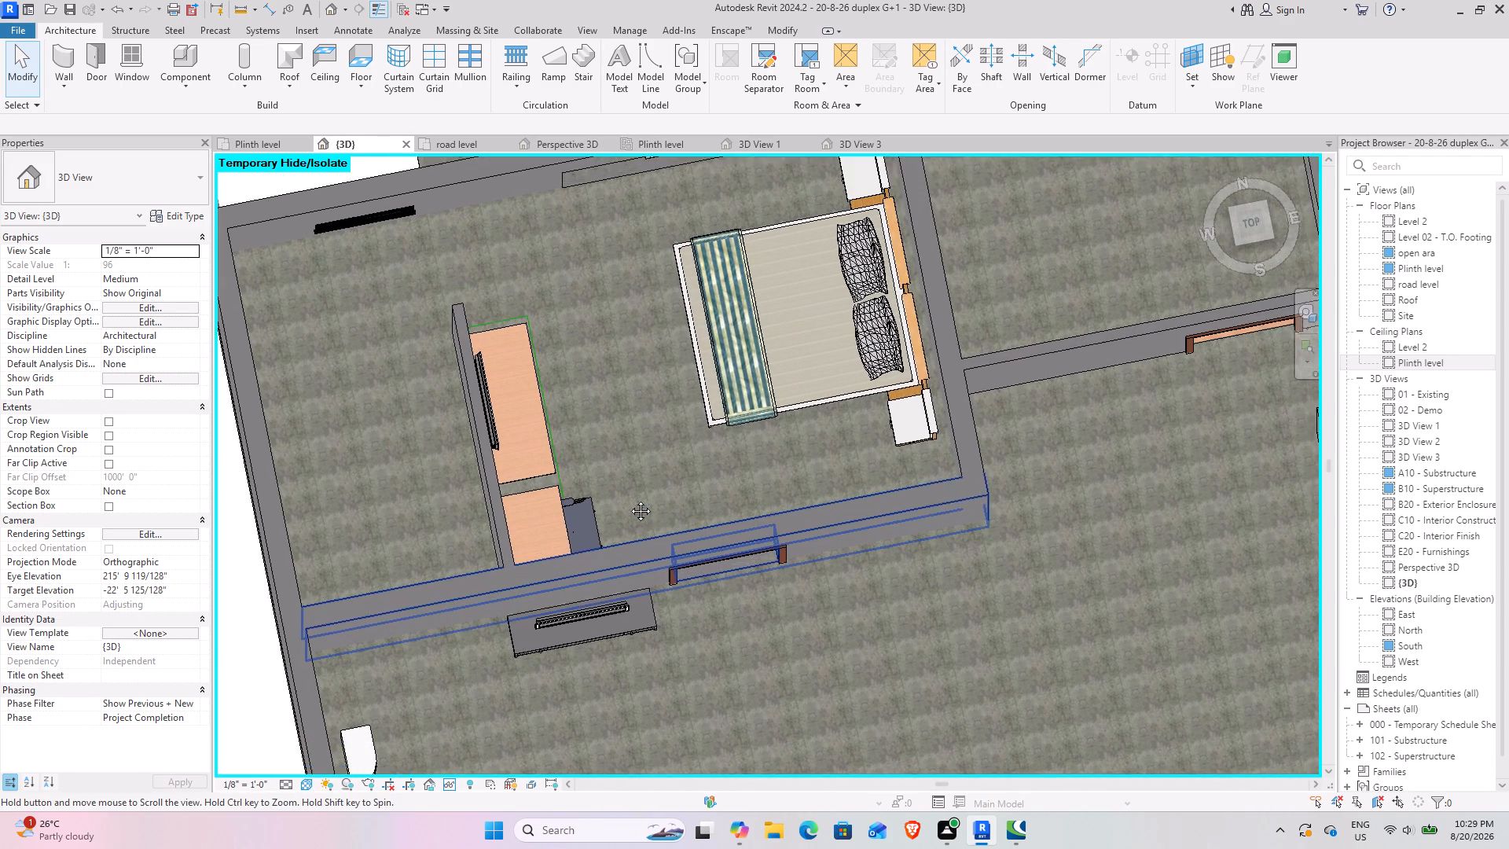
{"action": "middle_click_drag", "start_coordinate": [629, 499], "coordinate": [610, 494]}
{"action": "middle_click_drag", "start_coordinate": [593, 493], "coordinate": [650, 619]}
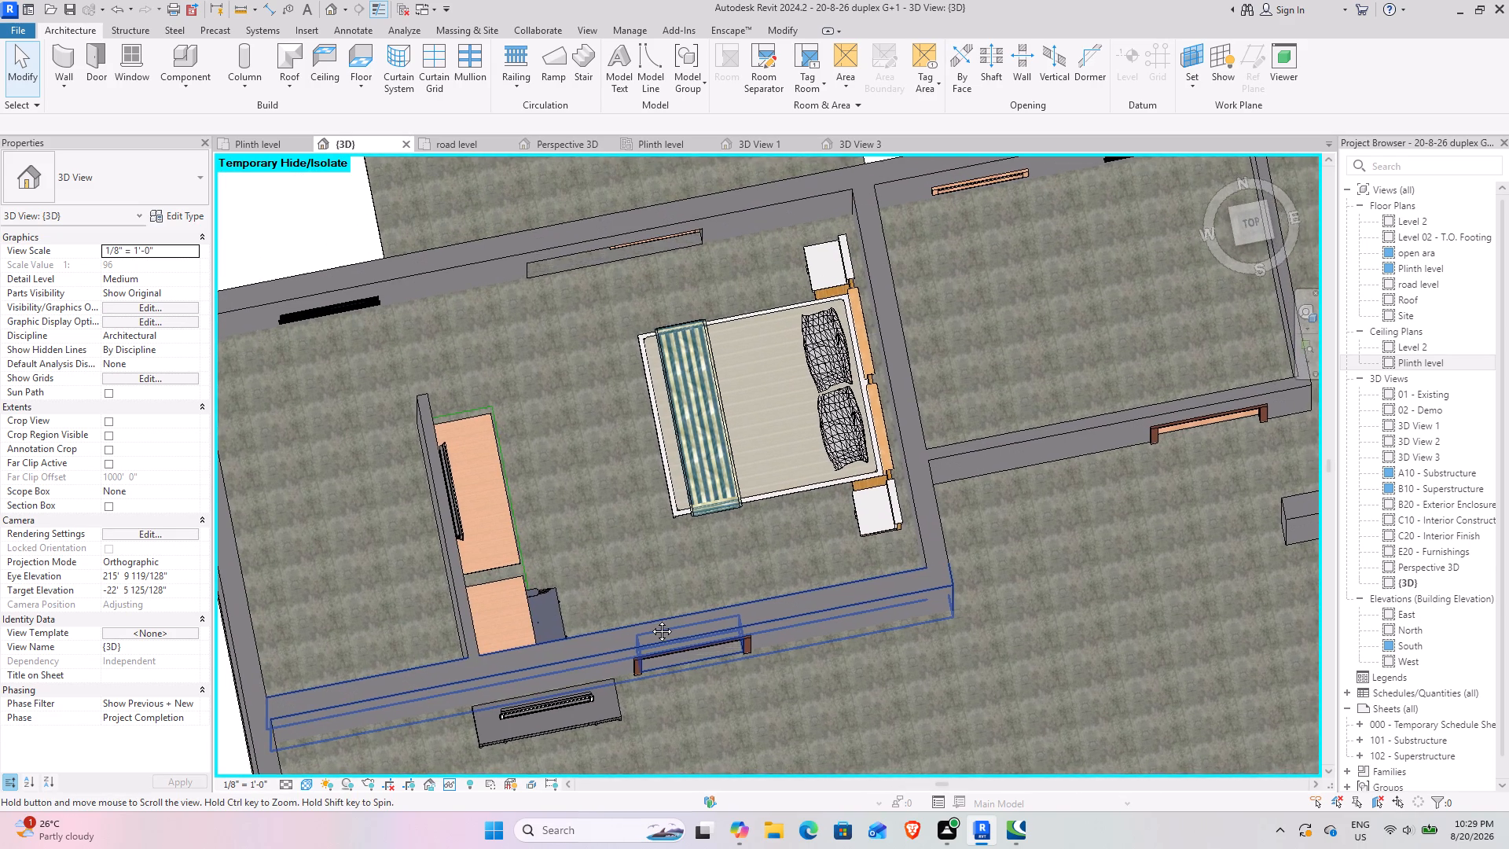
{"action": "middle_click_drag", "start_coordinate": [650, 619], "coordinate": [465, 475]}
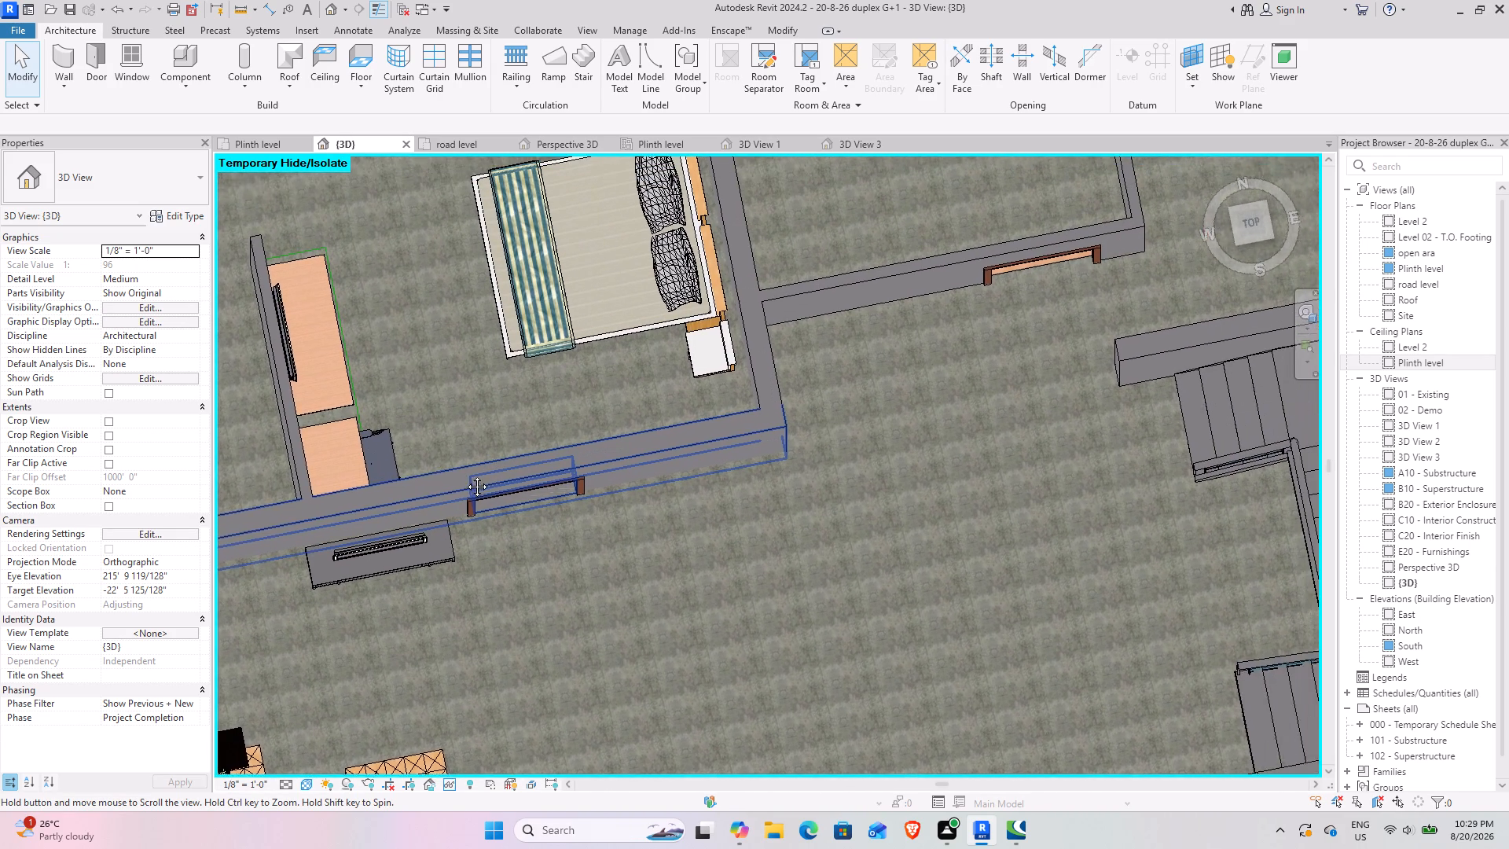
{"action": "middle_click_drag", "start_coordinate": [465, 475], "coordinate": [285, 605]}
{"action": "middle_click_drag", "start_coordinate": [716, 490], "coordinate": [619, 659]}
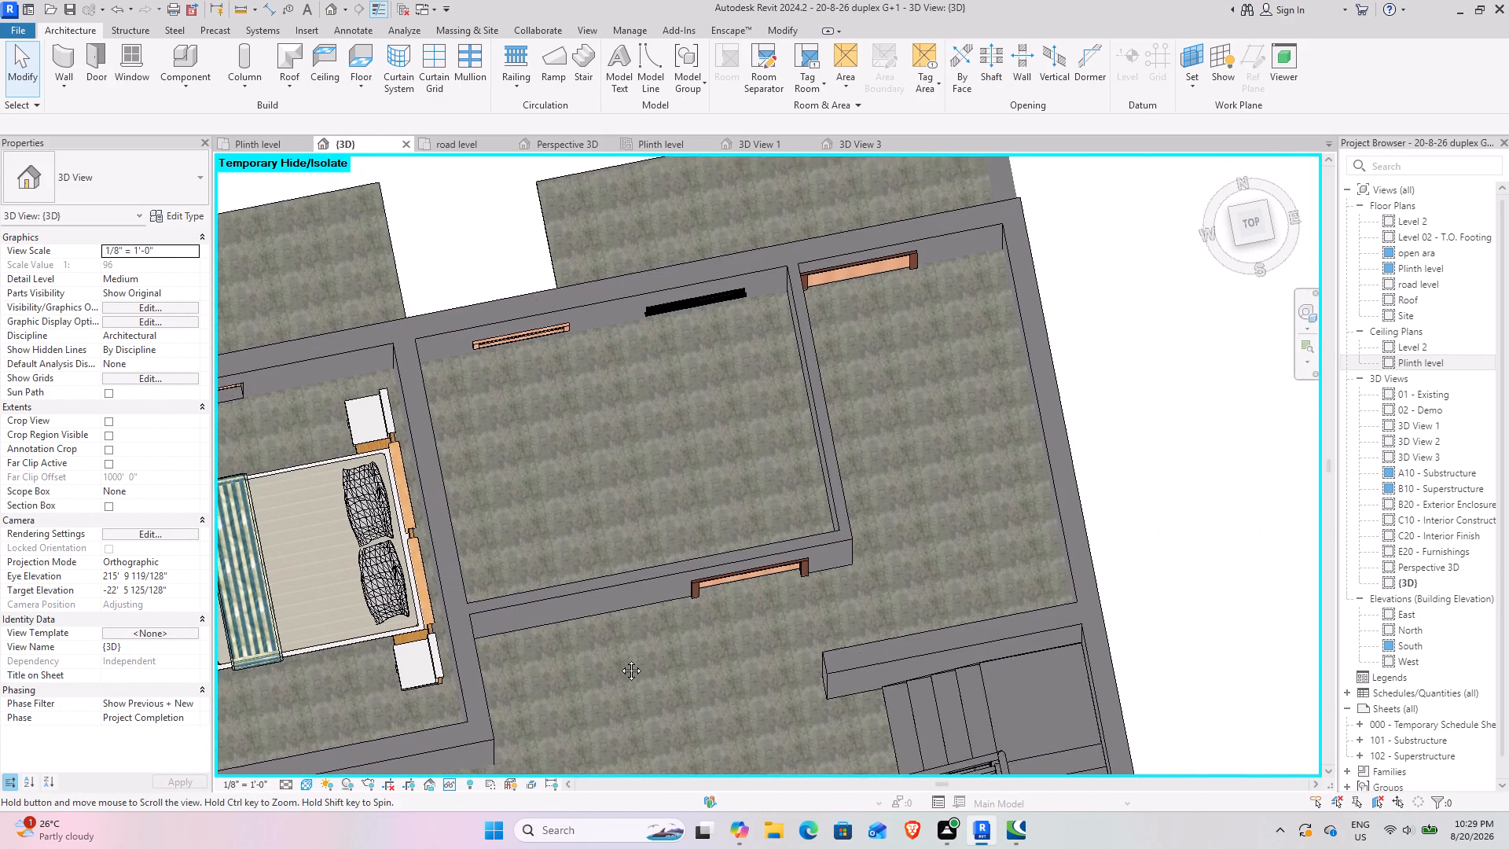
{"action": "middle_click_drag", "start_coordinate": [619, 659], "coordinate": [660, 444]}
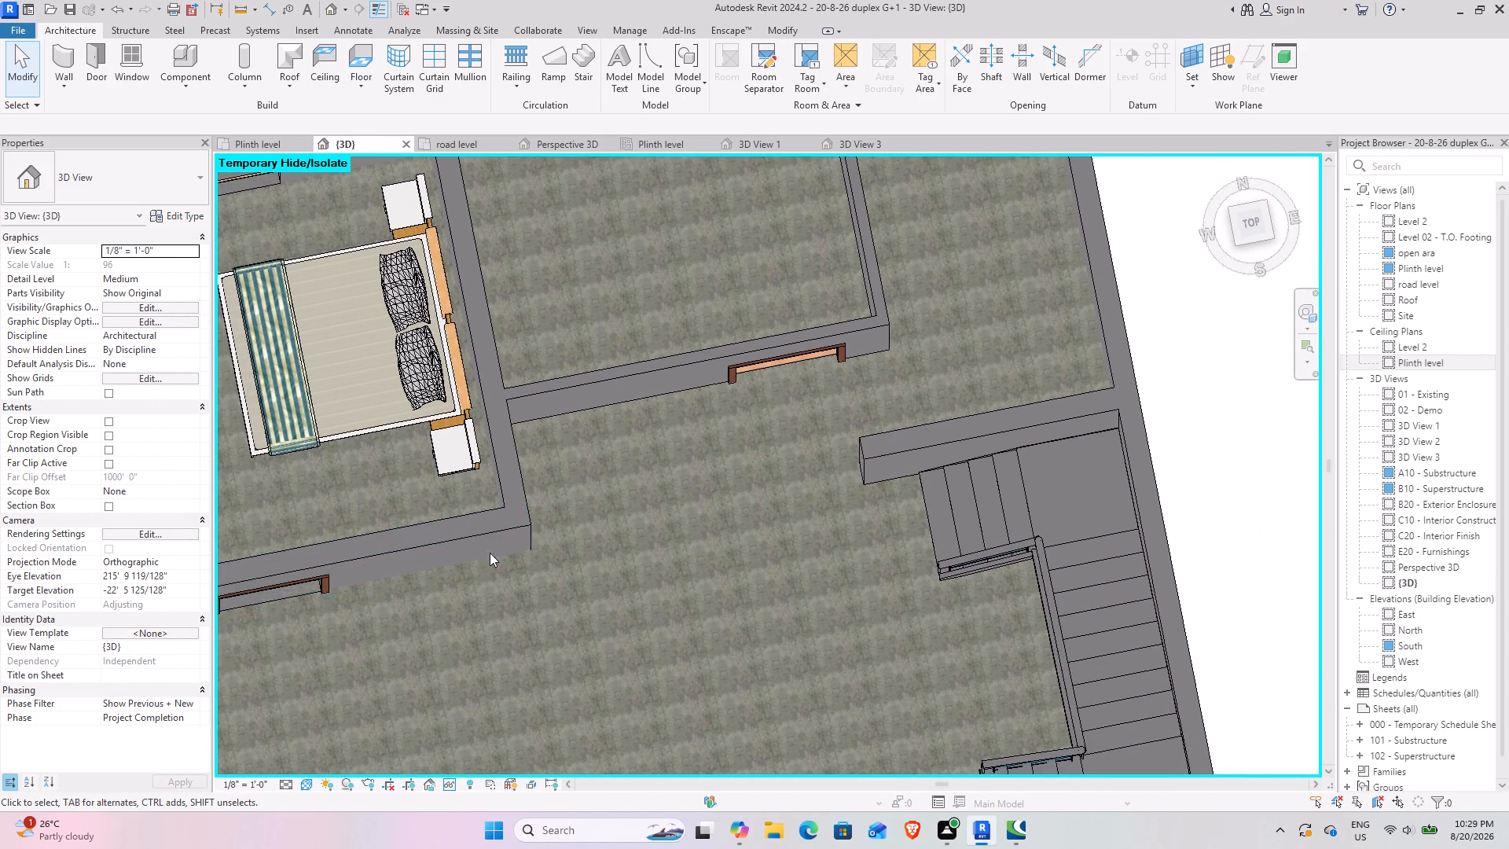
{"action": "middle_click_drag", "start_coordinate": [551, 633], "coordinate": [609, 519]}
{"action": "middle_click_drag", "start_coordinate": [544, 610], "coordinate": [660, 494]}
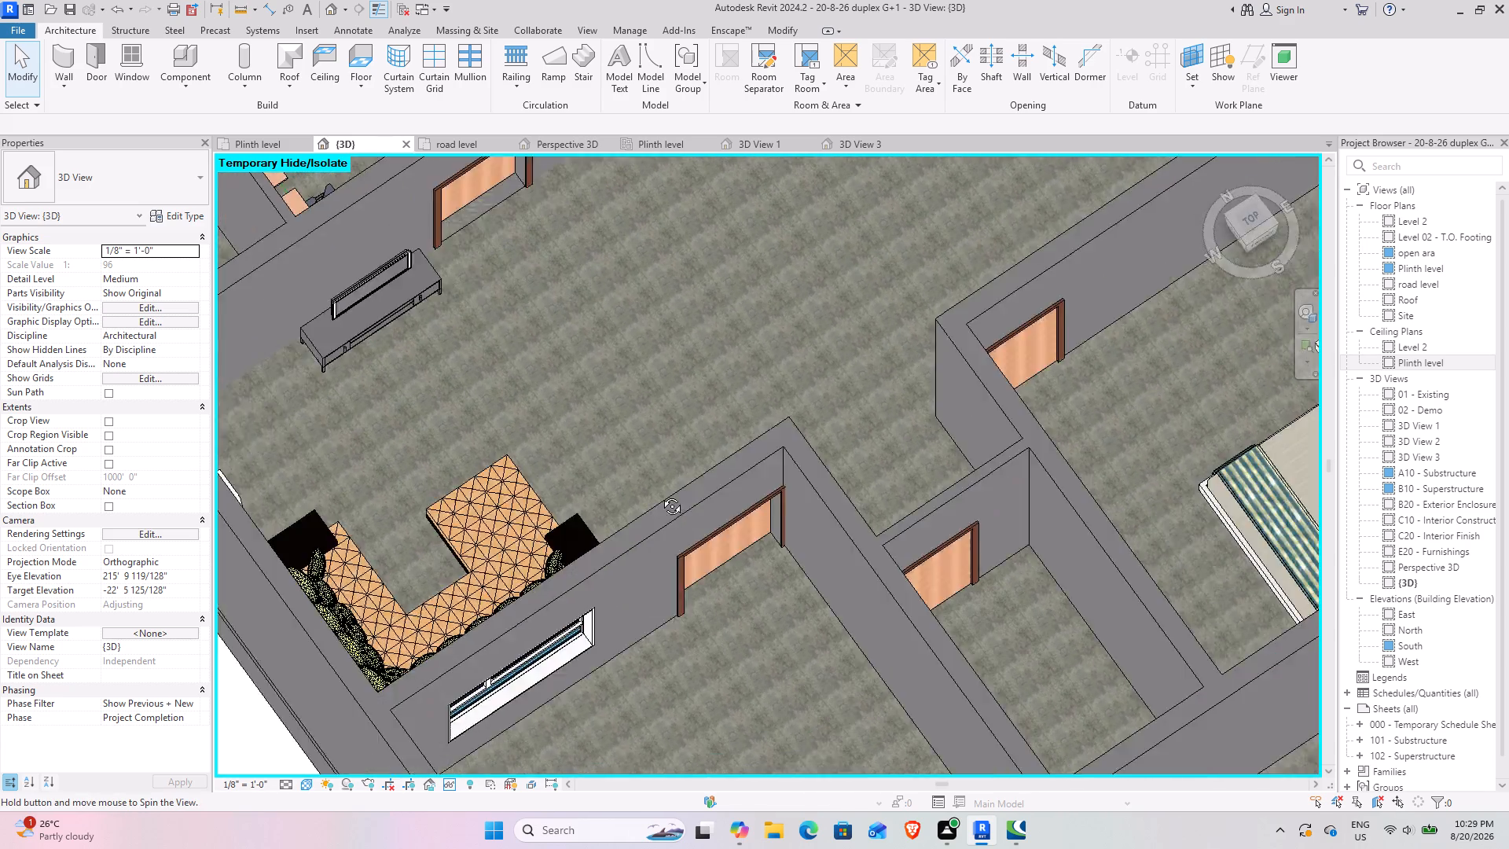
{"action": "middle_click_drag", "start_coordinate": [660, 494], "coordinate": [674, 474]}
{"action": "middle_click_drag", "start_coordinate": [792, 520], "coordinate": [749, 477]}
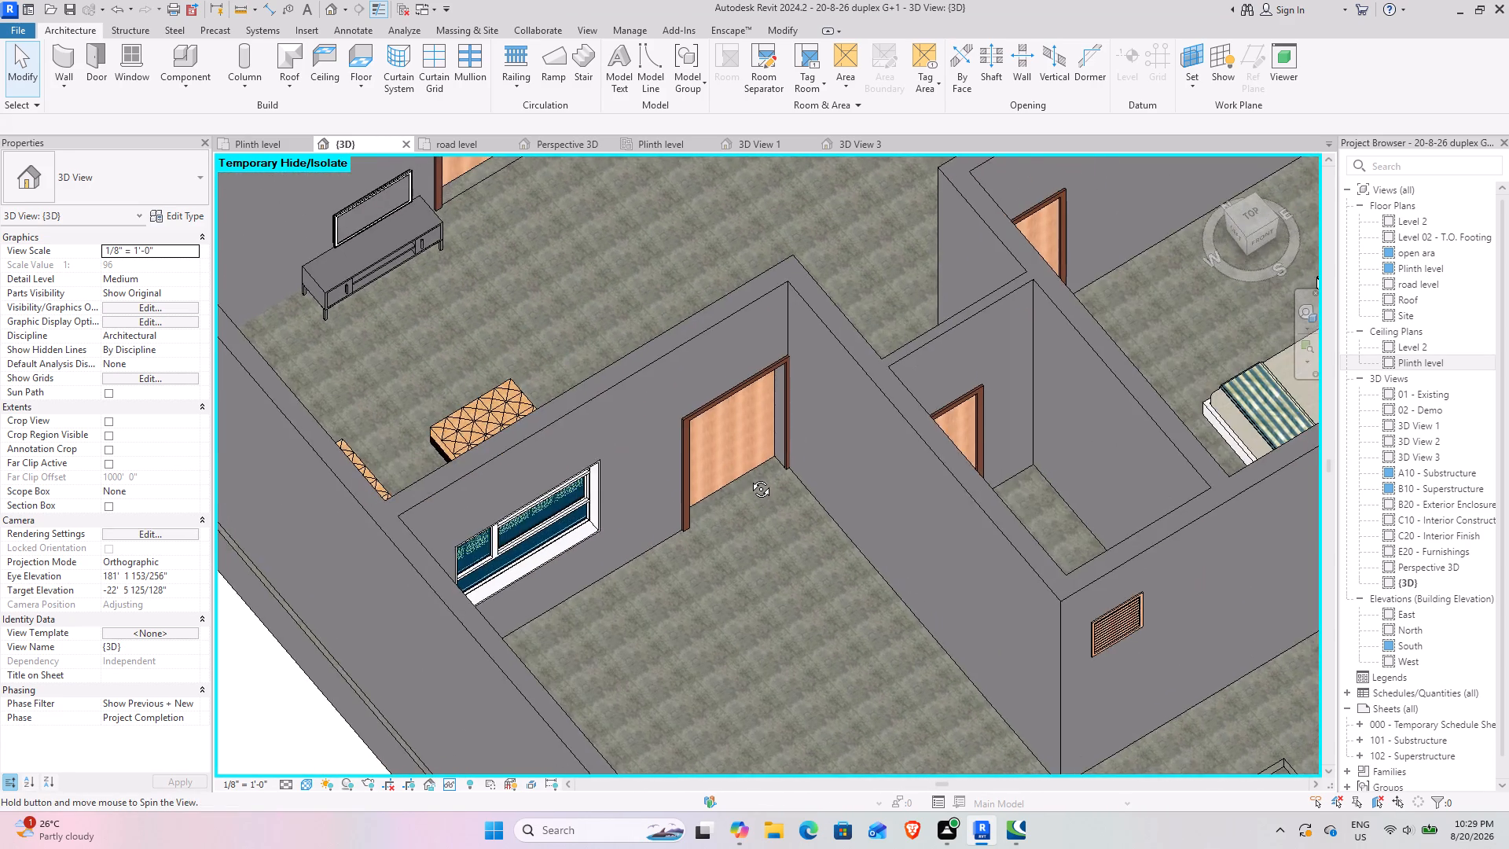
{"action": "middle_click_drag", "start_coordinate": [749, 477], "coordinate": [787, 311]}
{"action": "scroll", "coordinate": [809, 445], "scroll_direction": "down", "scroll_amount": 3}
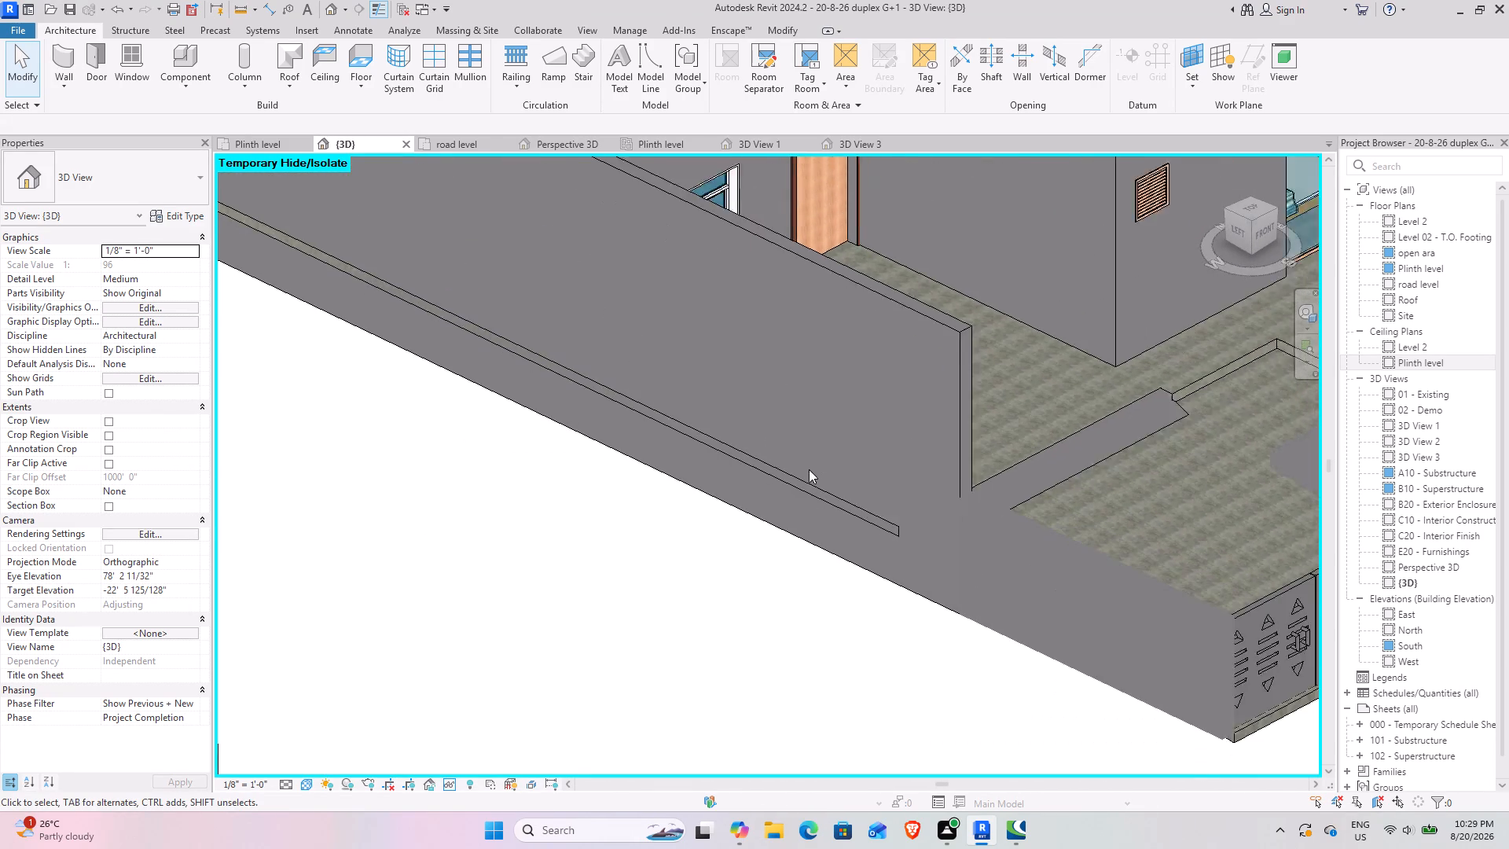
{"action": "middle_click_drag", "start_coordinate": [942, 579], "coordinate": [898, 444], "text": "shift"}
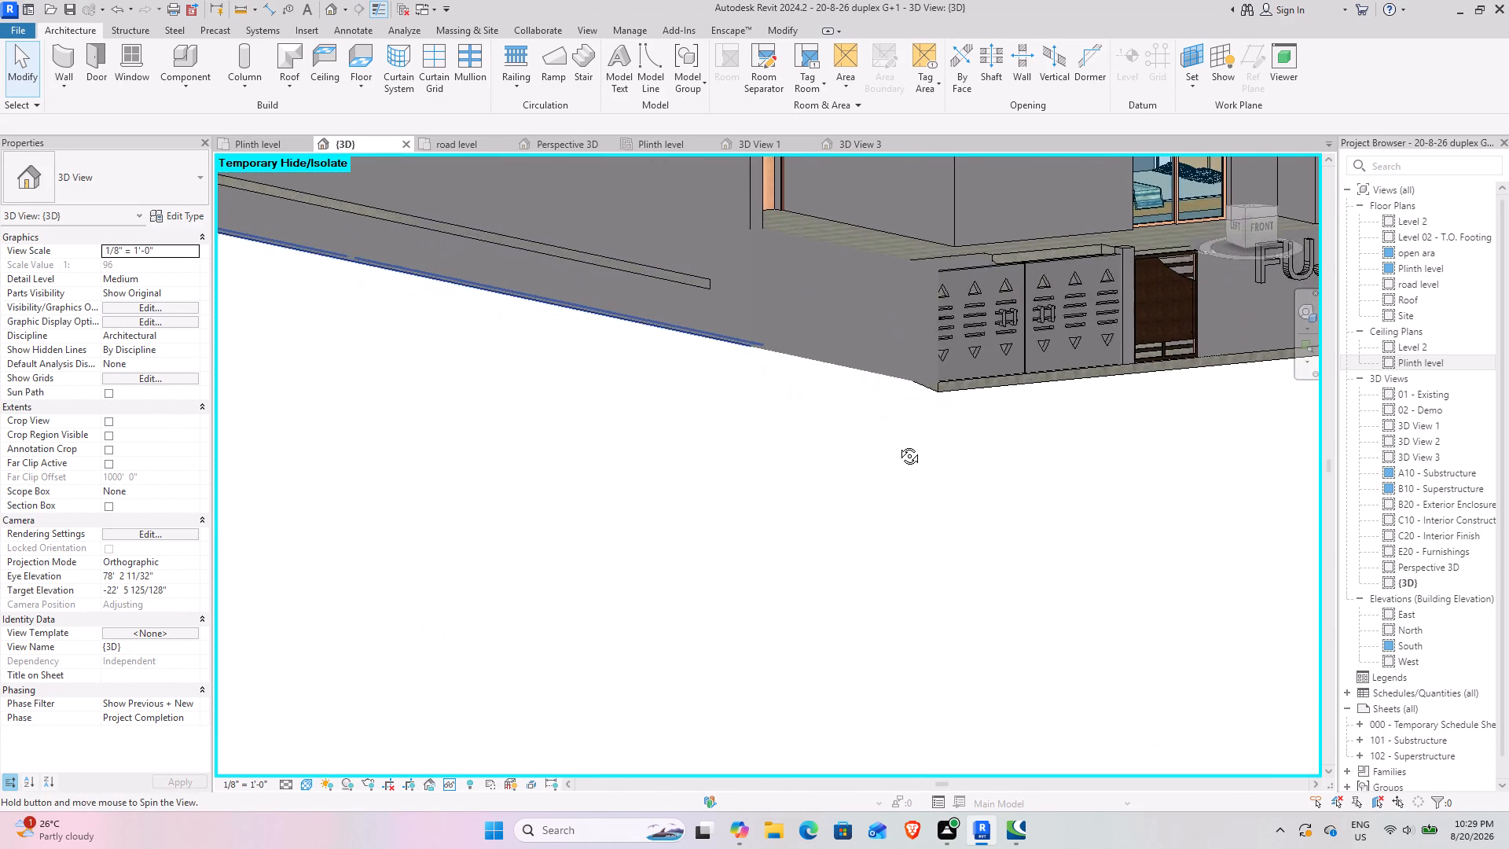
{"action": "middle_click_drag", "start_coordinate": [898, 444], "coordinate": [879, 616], "text": "shift"}
{"action": "middle_click_drag", "start_coordinate": [845, 600], "coordinate": [553, 616]}
{"action": "scroll", "coordinate": [880, 523], "scroll_direction": "down", "scroll_amount": 2}
{"action": "middle_click_drag", "start_coordinate": [877, 557], "coordinate": [813, 579]}
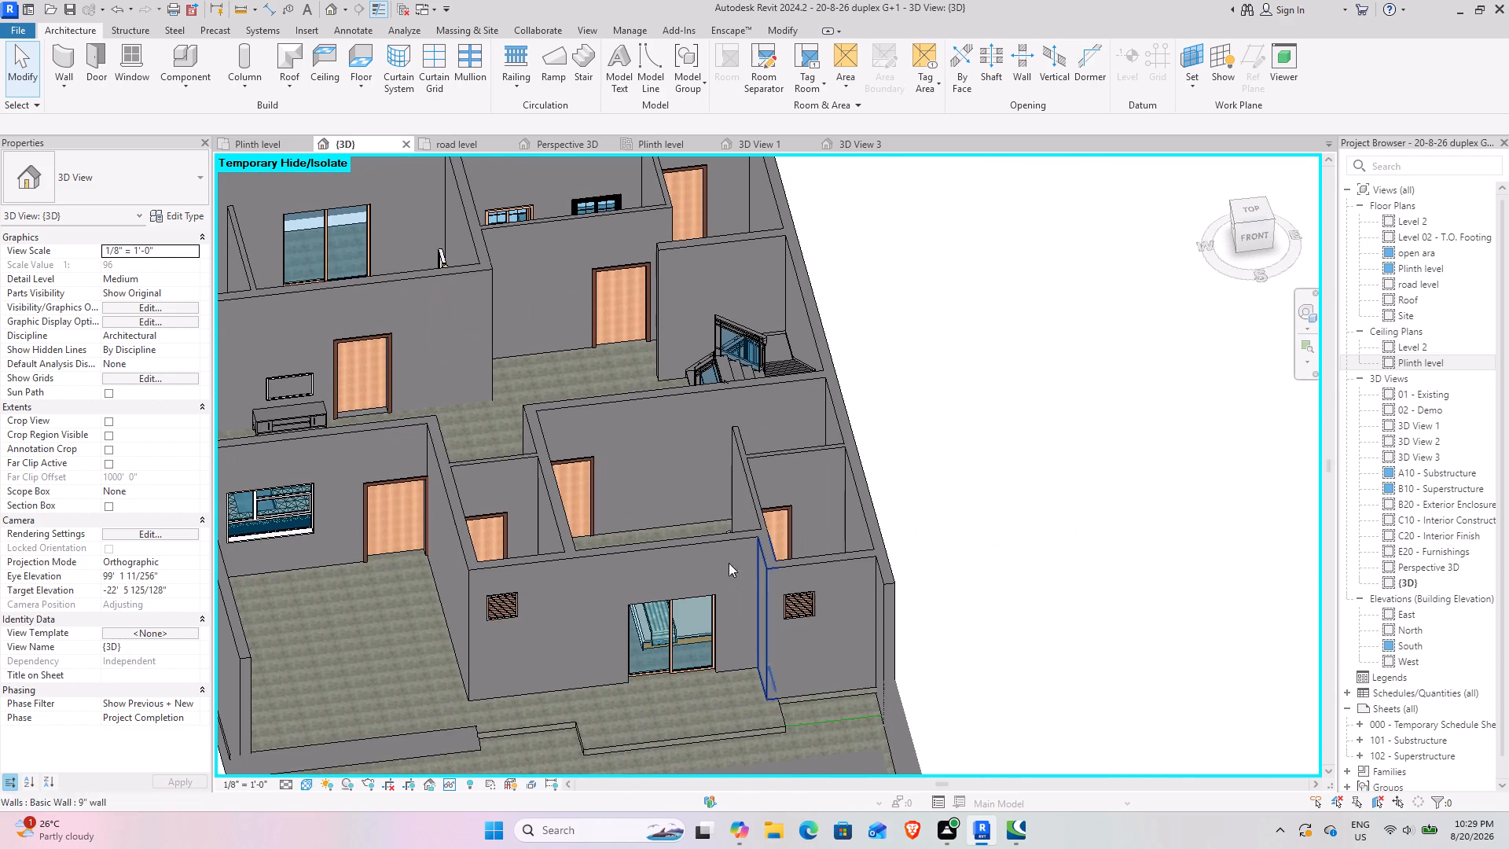
{"action": "middle_click_drag", "start_coordinate": [671, 557], "coordinate": [778, 571]}
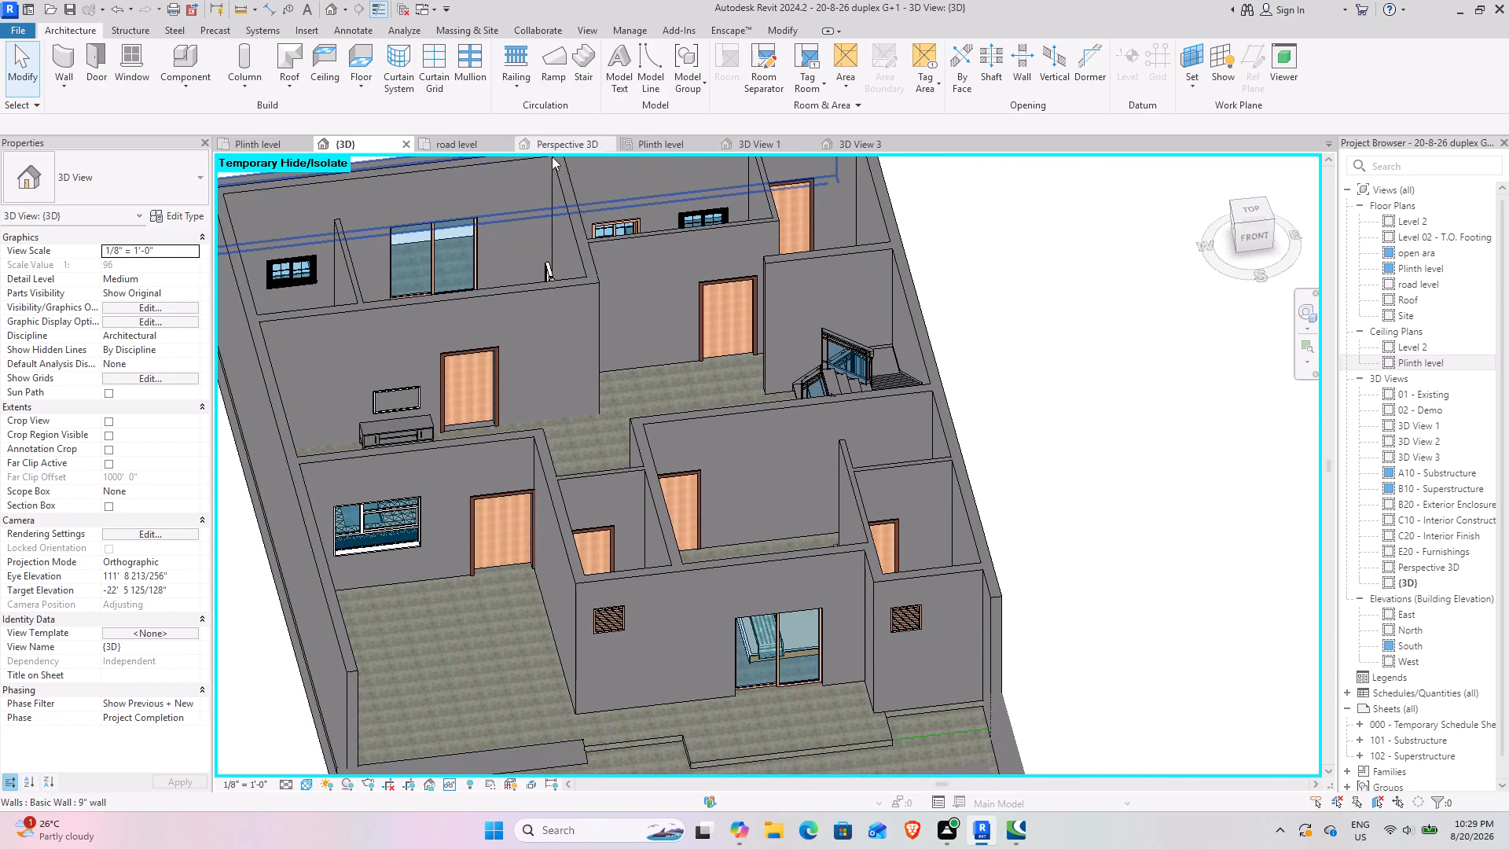
{"action": "scroll", "coordinate": [529, 424], "scroll_direction": "down", "scroll_amount": 3}
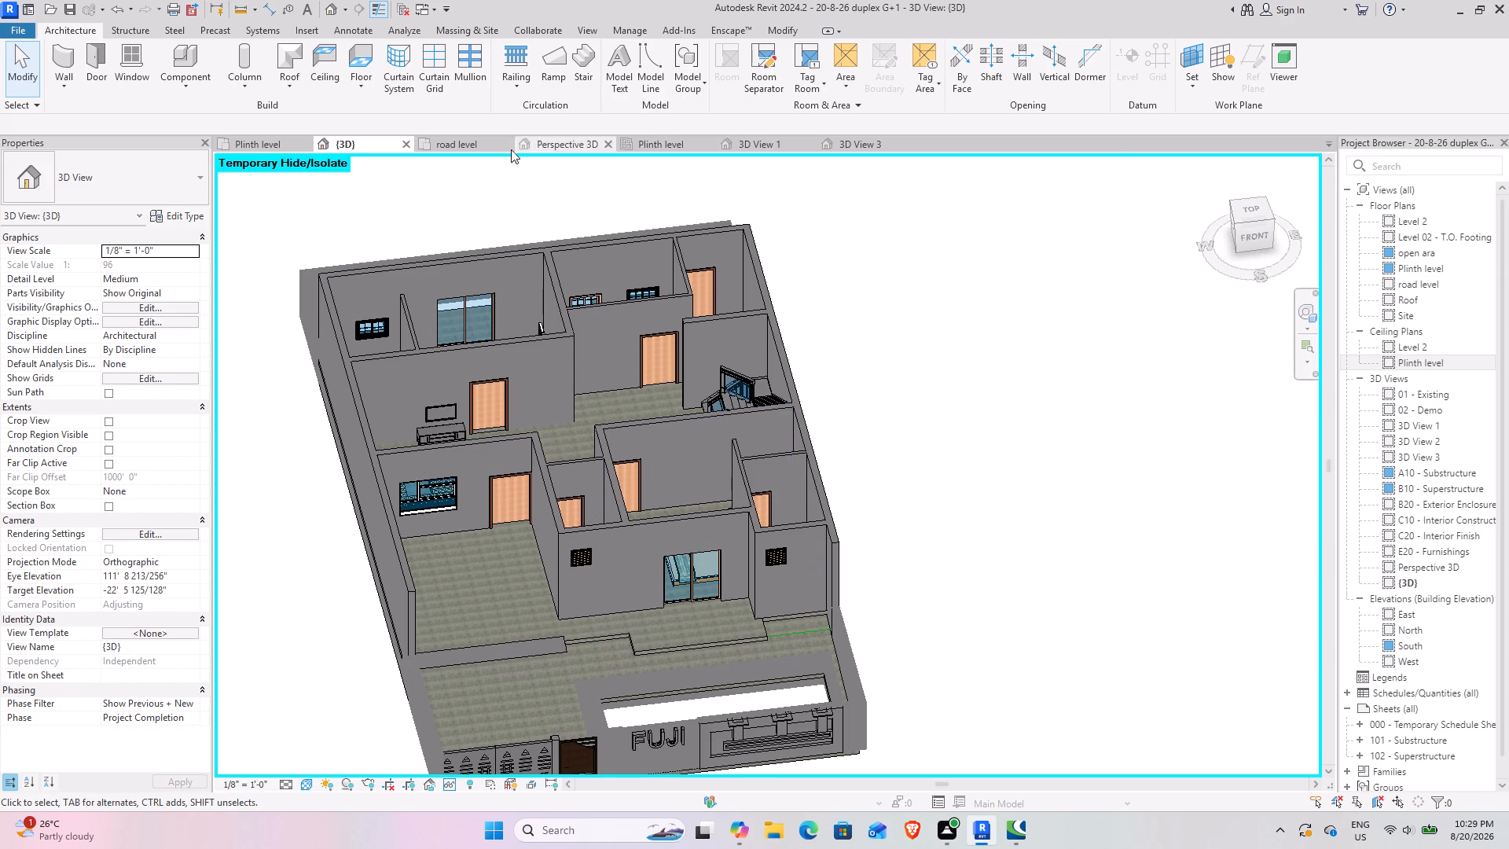
Delete the stray TV stand standing outside the house at road level in the North elevation.
{"action": "double_click", "coordinate": [1420, 632]}
{"action": "scroll", "coordinate": [1074, 493], "scroll_direction": "up", "scroll_amount": 3}
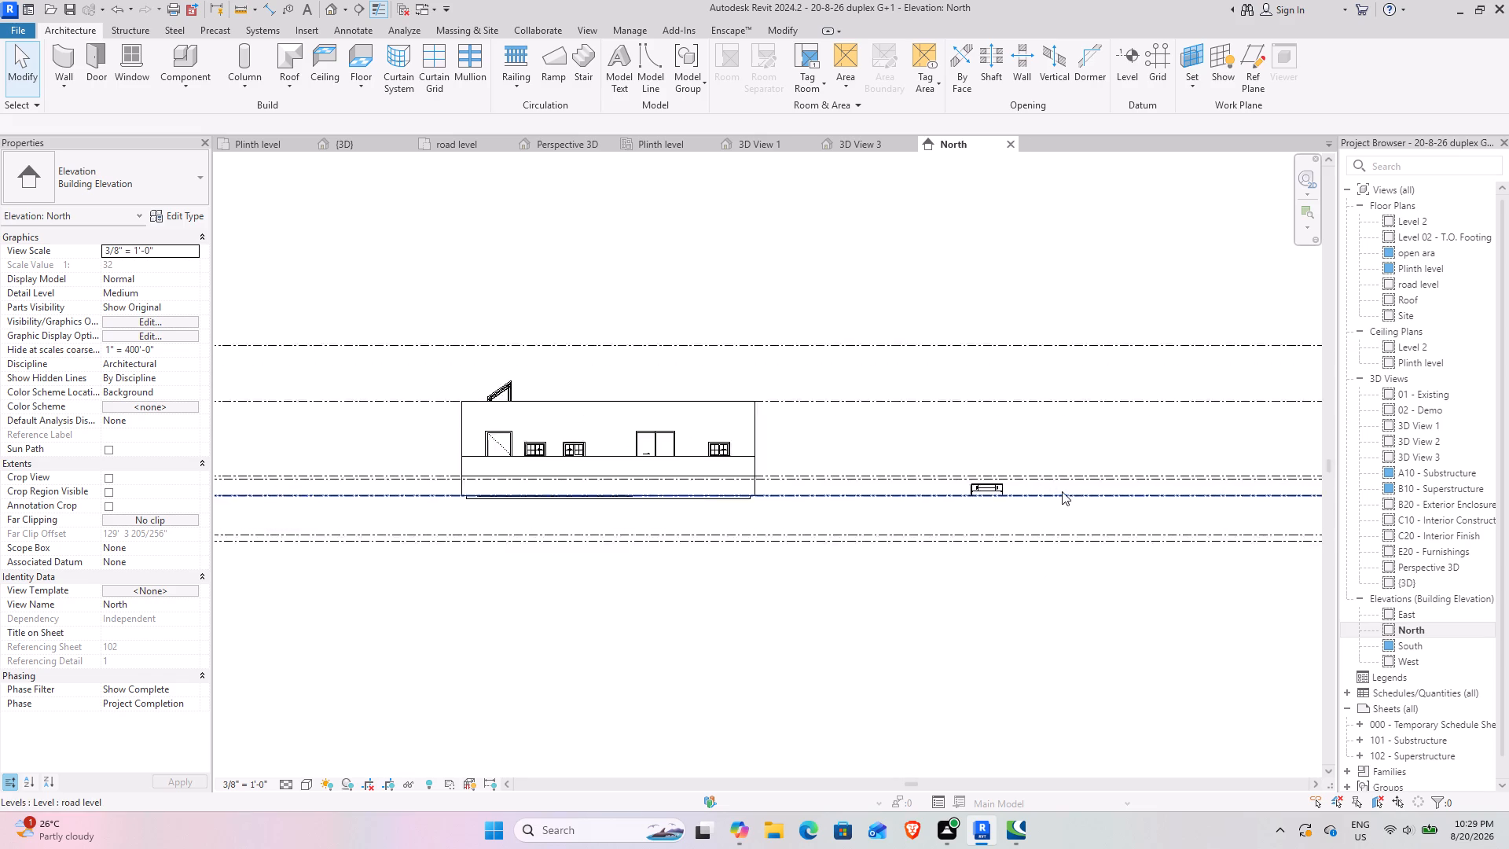
{"action": "scroll", "coordinate": [1062, 491], "scroll_direction": "up", "scroll_amount": 1}
{"action": "scroll", "coordinate": [808, 501], "scroll_direction": "up", "scroll_amount": 4}
{"action": "left_click", "coordinate": [1087, 468]}
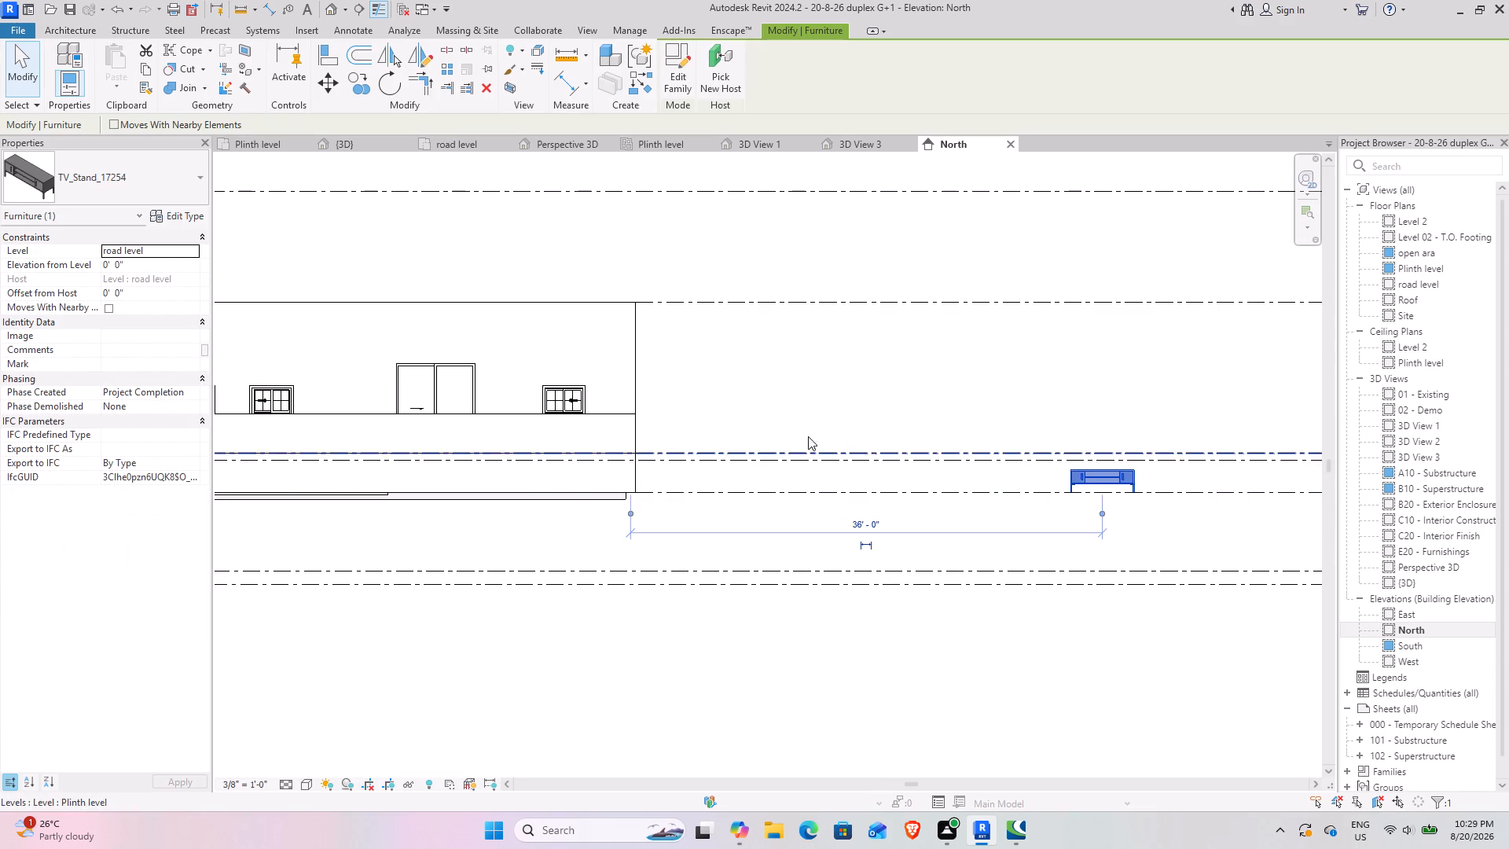
{"action": "left_click", "coordinate": [487, 91]}
Set the elevation of Level 02 - T.O. Footing to -6' 0" in the North elevation.
{"action": "scroll", "coordinate": [604, 440], "scroll_direction": "down", "scroll_amount": 4}
{"action": "middle_click_drag", "start_coordinate": [642, 454], "coordinate": [816, 466]}
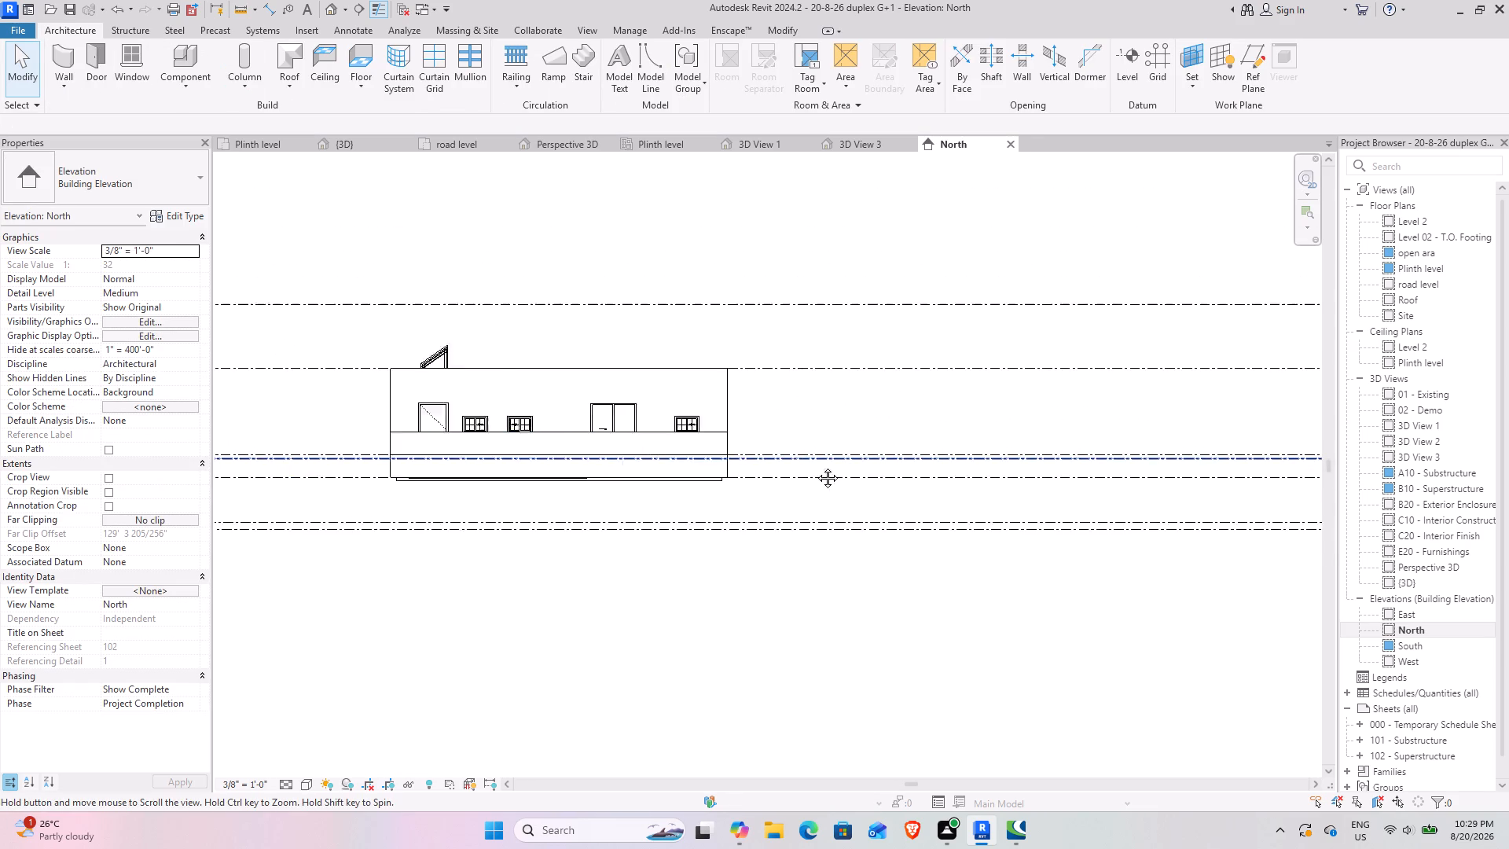
{"action": "middle_click_drag", "start_coordinate": [816, 466], "coordinate": [825, 468]}
{"action": "middle_click_drag", "start_coordinate": [1017, 466], "coordinate": [736, 472]}
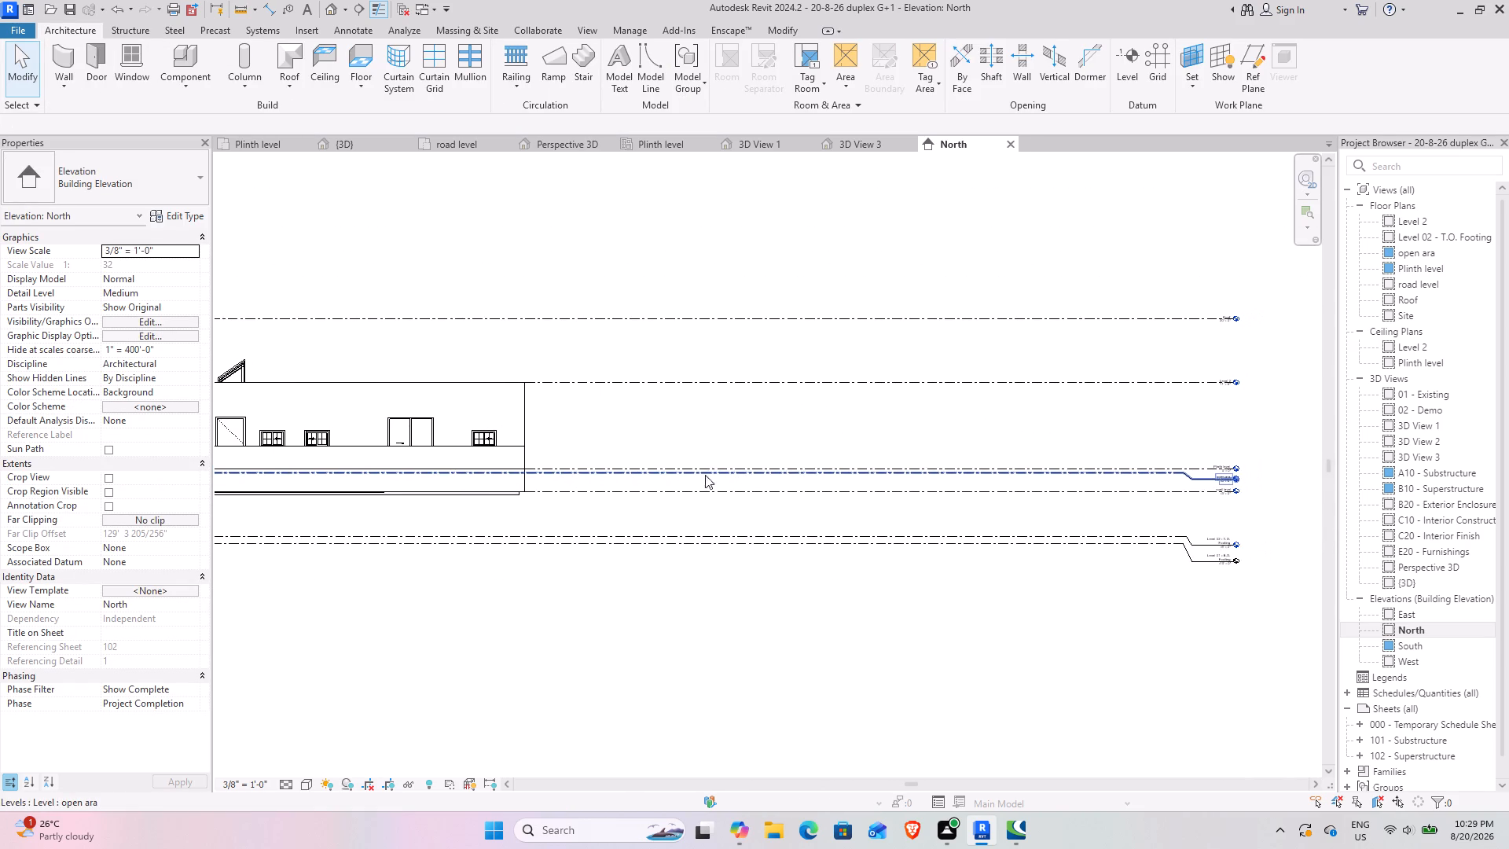
{"action": "scroll", "coordinate": [1200, 557], "scroll_direction": "up", "scroll_amount": 6}
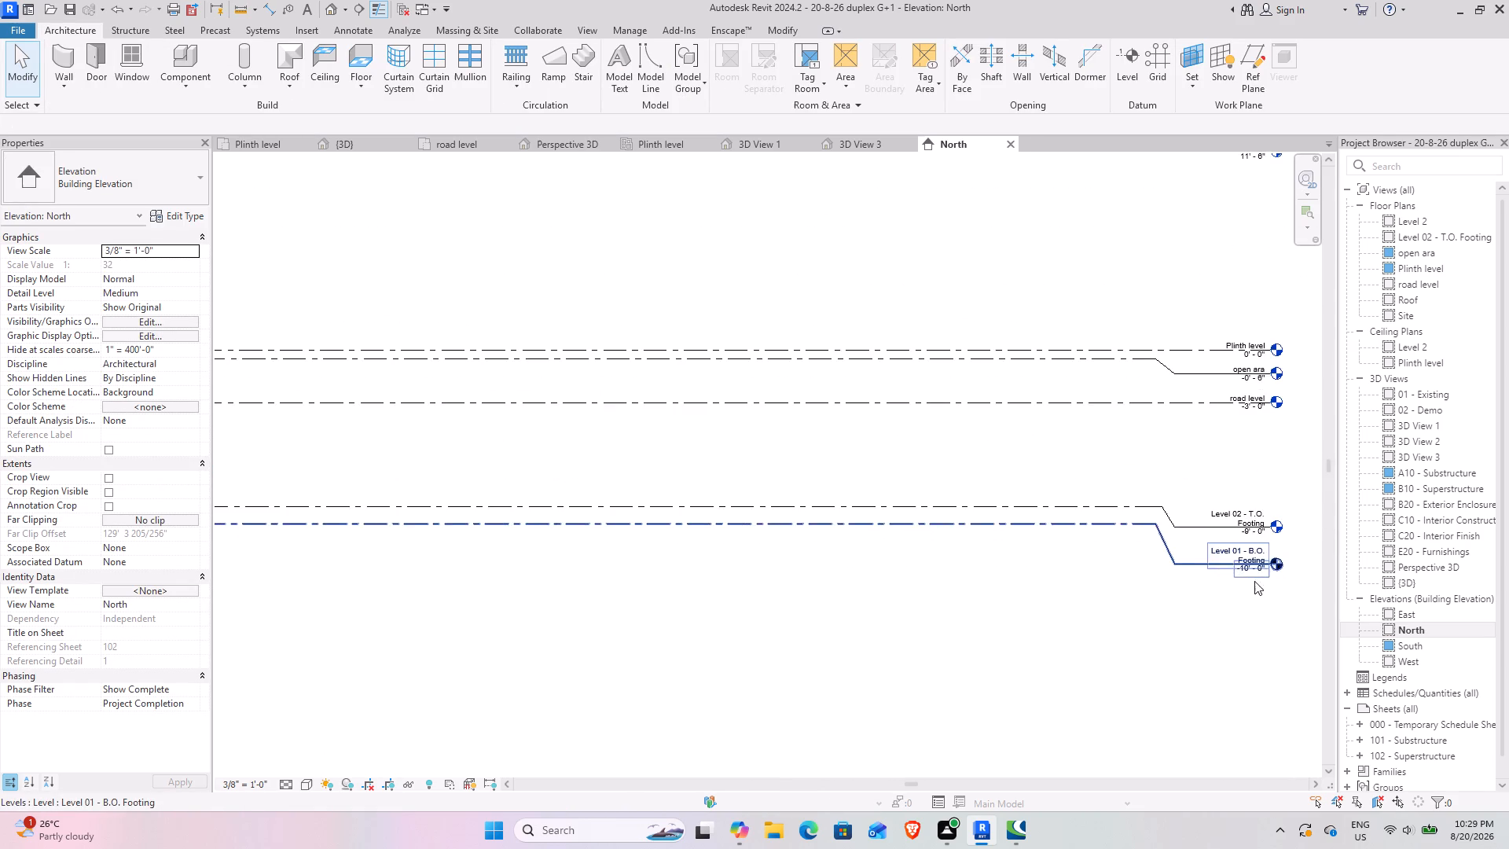
{"action": "middle_click_drag", "start_coordinate": [1230, 580], "coordinate": [975, 638]}
{"action": "scroll", "coordinate": [766, 546], "scroll_direction": "up", "scroll_amount": 1}
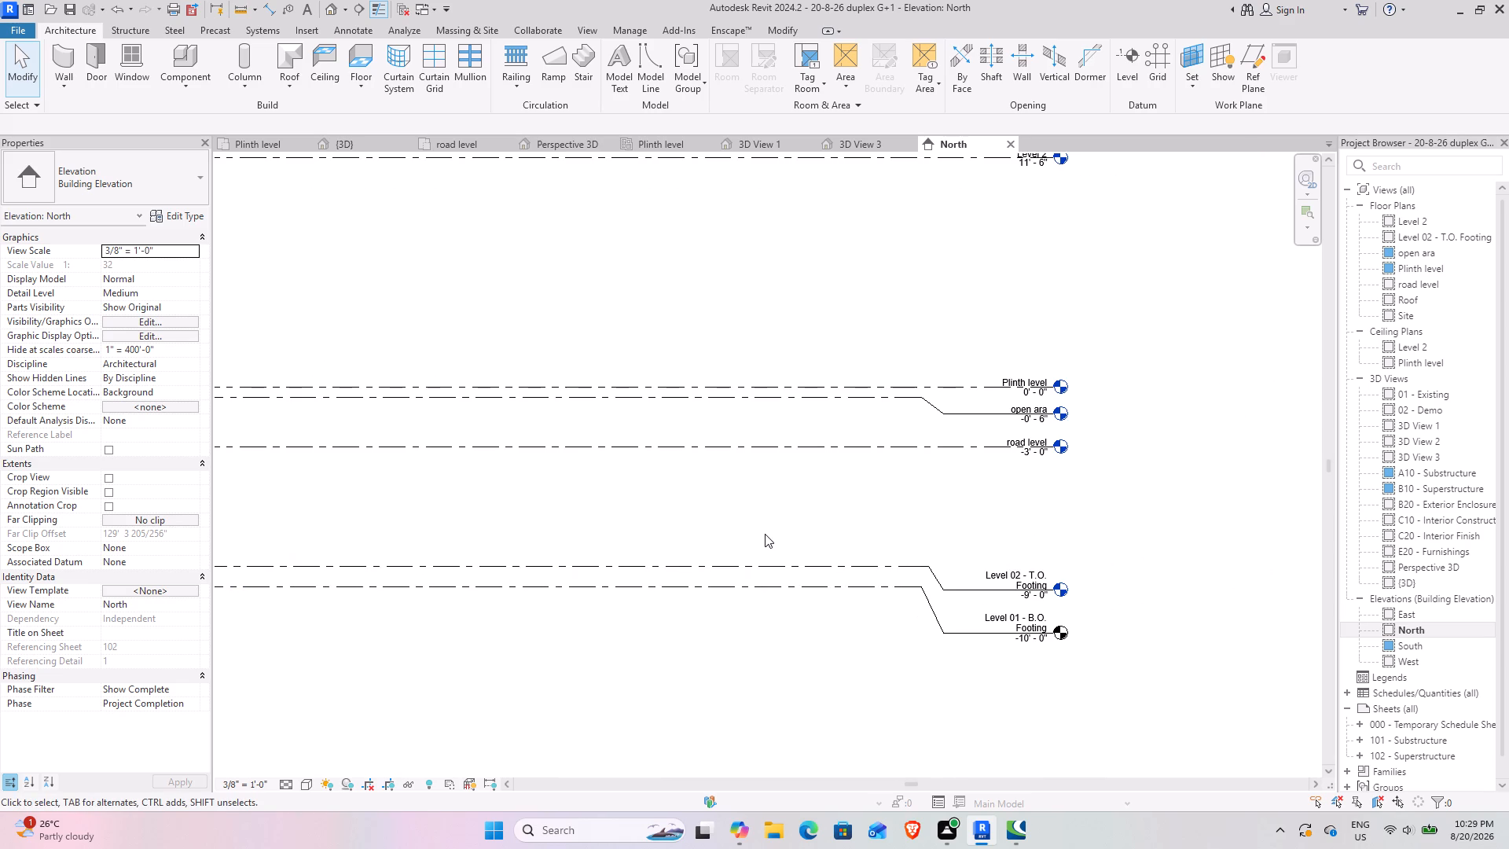
{"action": "middle_click_drag", "start_coordinate": [765, 534], "coordinate": [884, 558]}
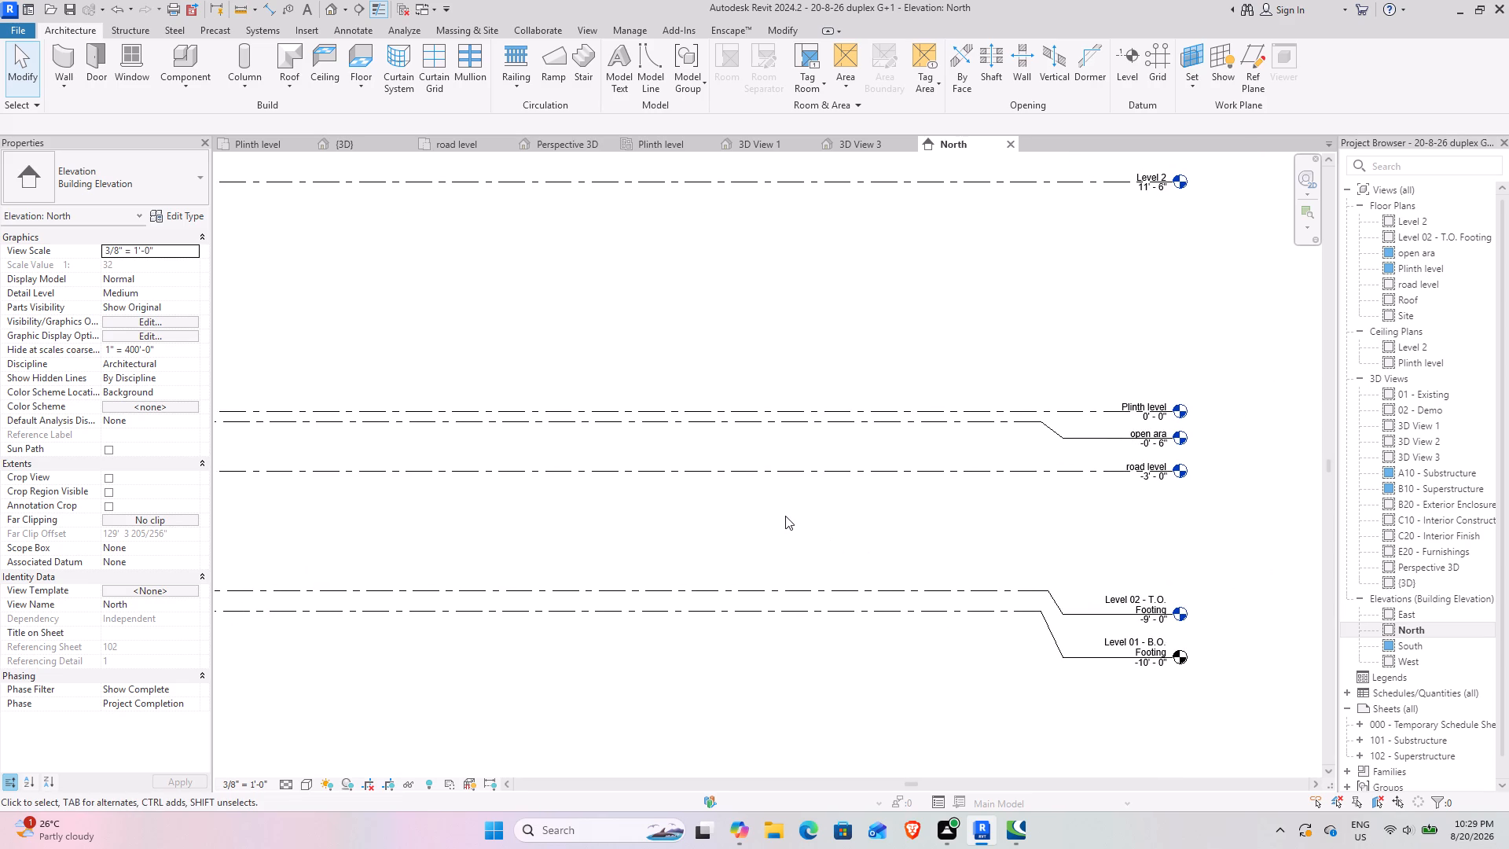
{"action": "middle_click_drag", "start_coordinate": [785, 516], "coordinate": [928, 505]}
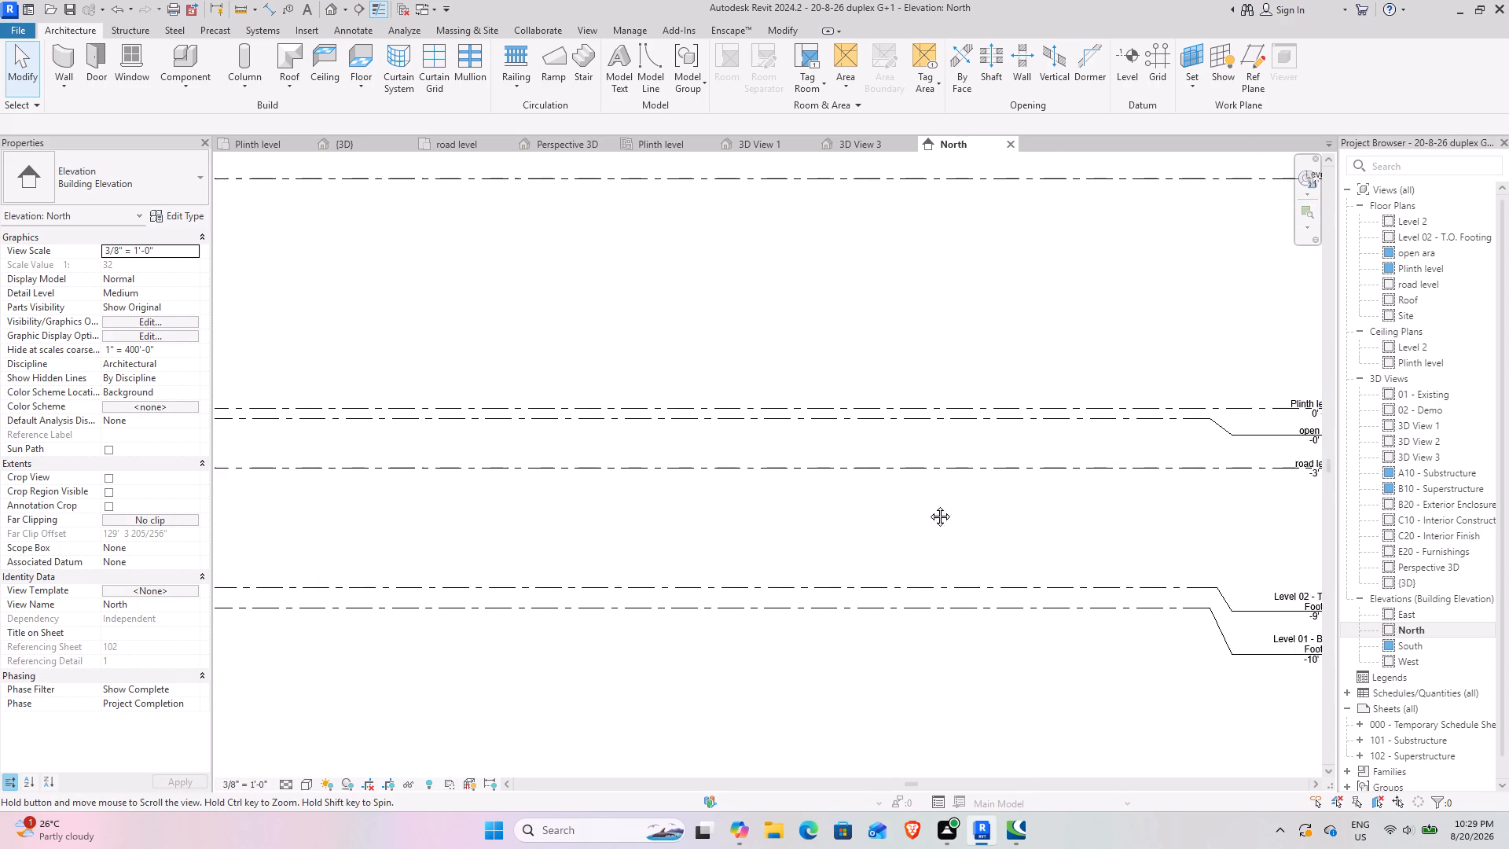
{"action": "middle_click_drag", "start_coordinate": [928, 505], "coordinate": [865, 500]}
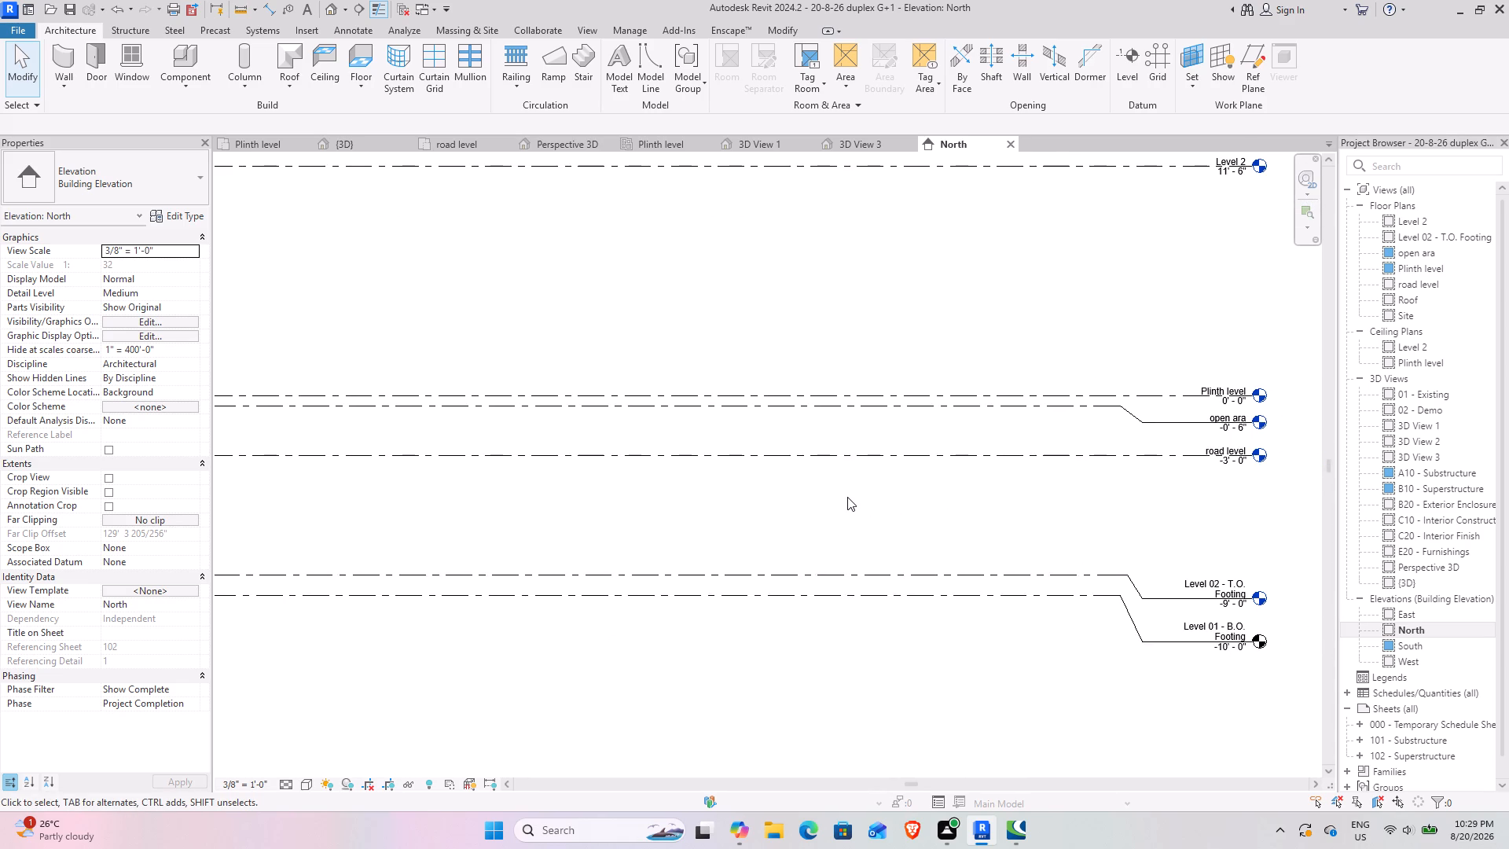
{"action": "scroll", "coordinate": [848, 497], "scroll_direction": "down", "scroll_amount": 4}
{"action": "middle_click_drag", "start_coordinate": [735, 520], "coordinate": [636, 608]}
{"action": "scroll", "coordinate": [932, 668], "scroll_direction": "up", "scroll_amount": 7}
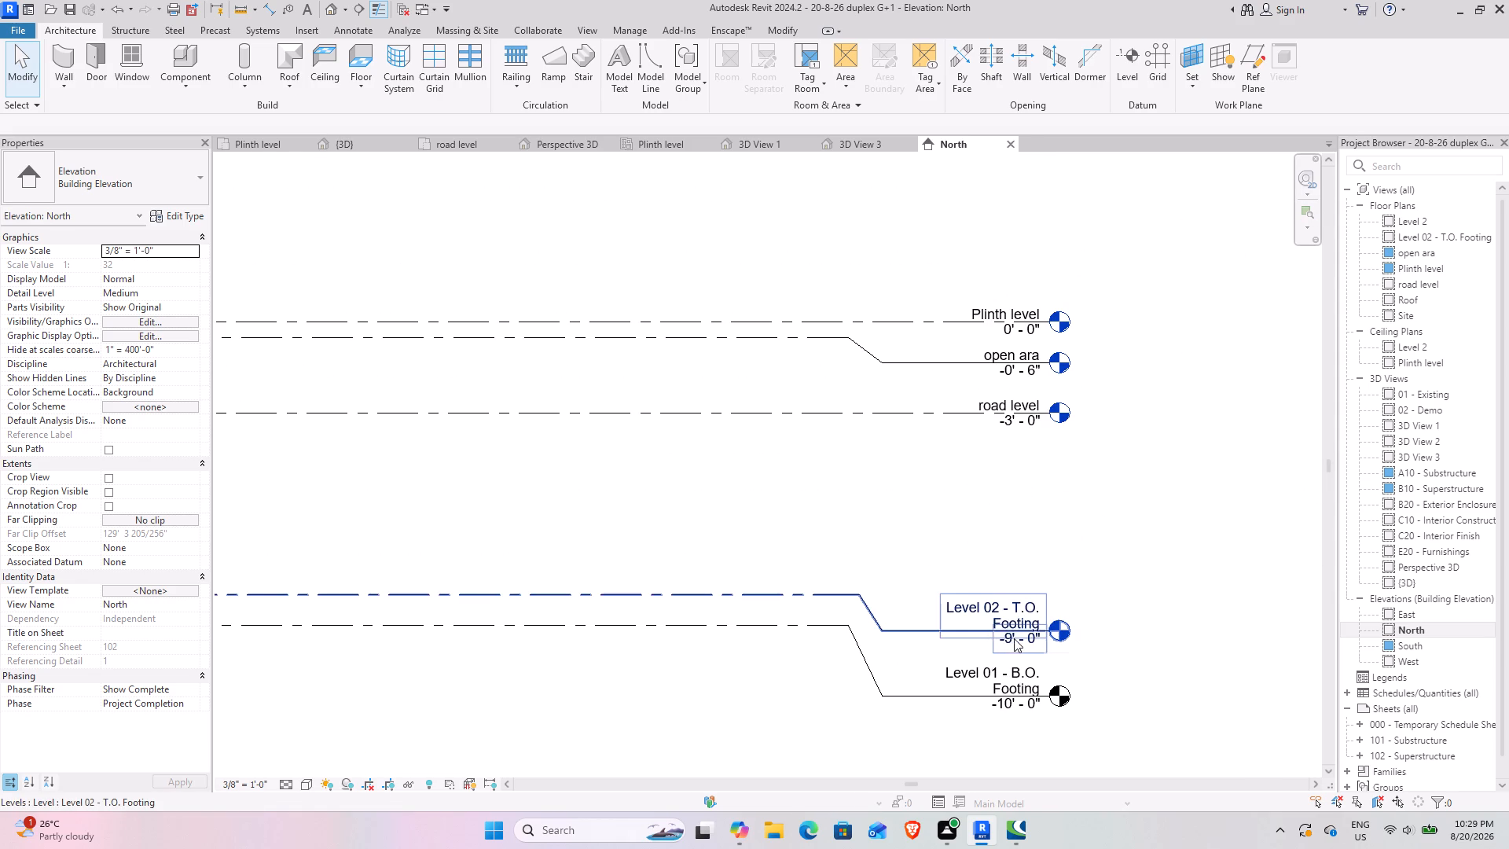
{"action": "left_click", "coordinate": [1014, 638]}
{"action": "left_click", "coordinate": [1023, 649]}
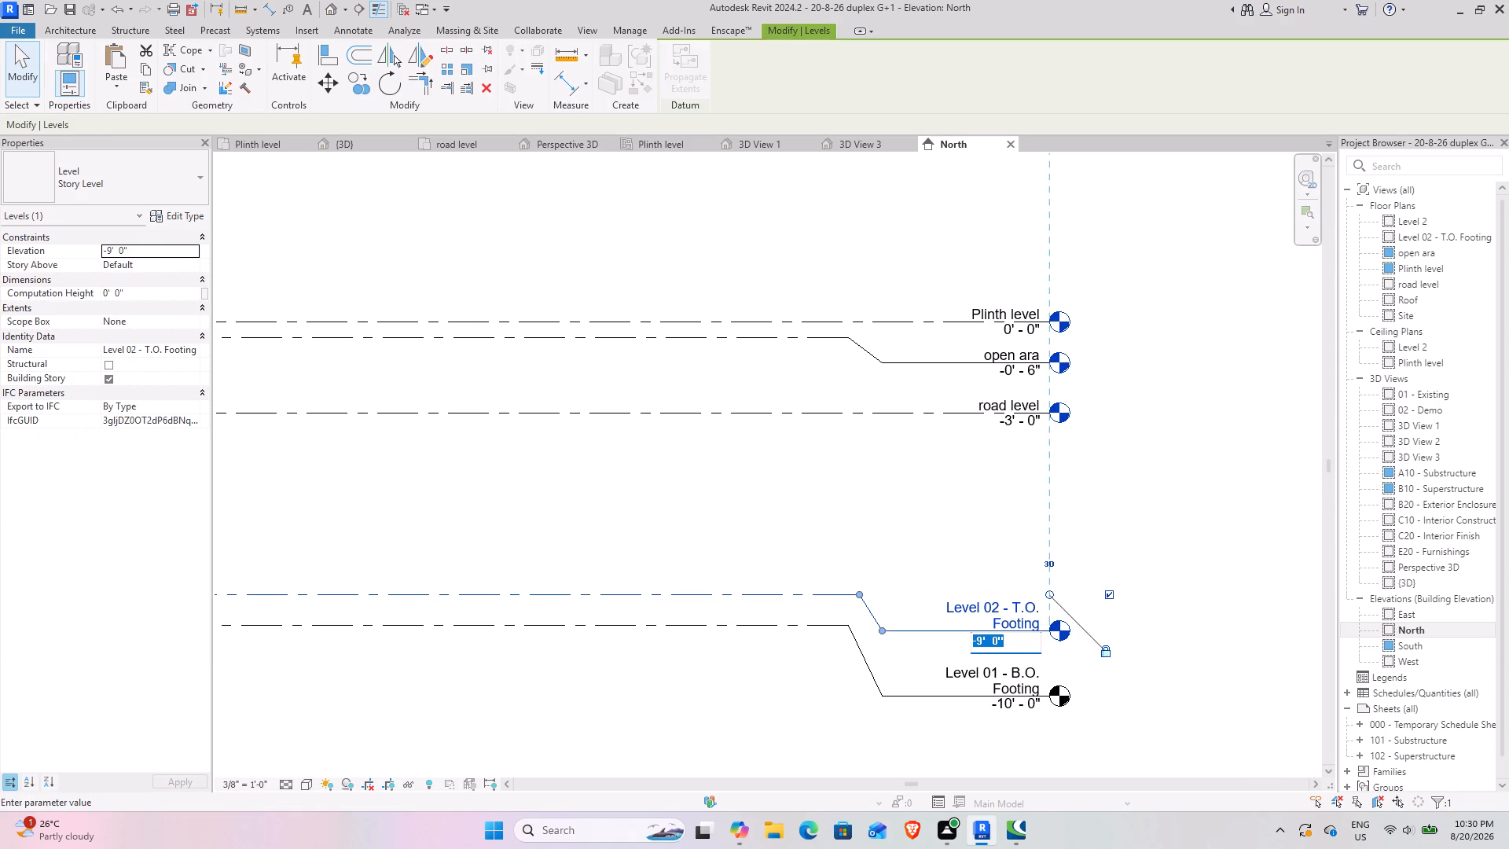
{"action": "key", "text": "minus"}
{"action": "key", "text": "6"}
{"action": "key", "text": "Return"}
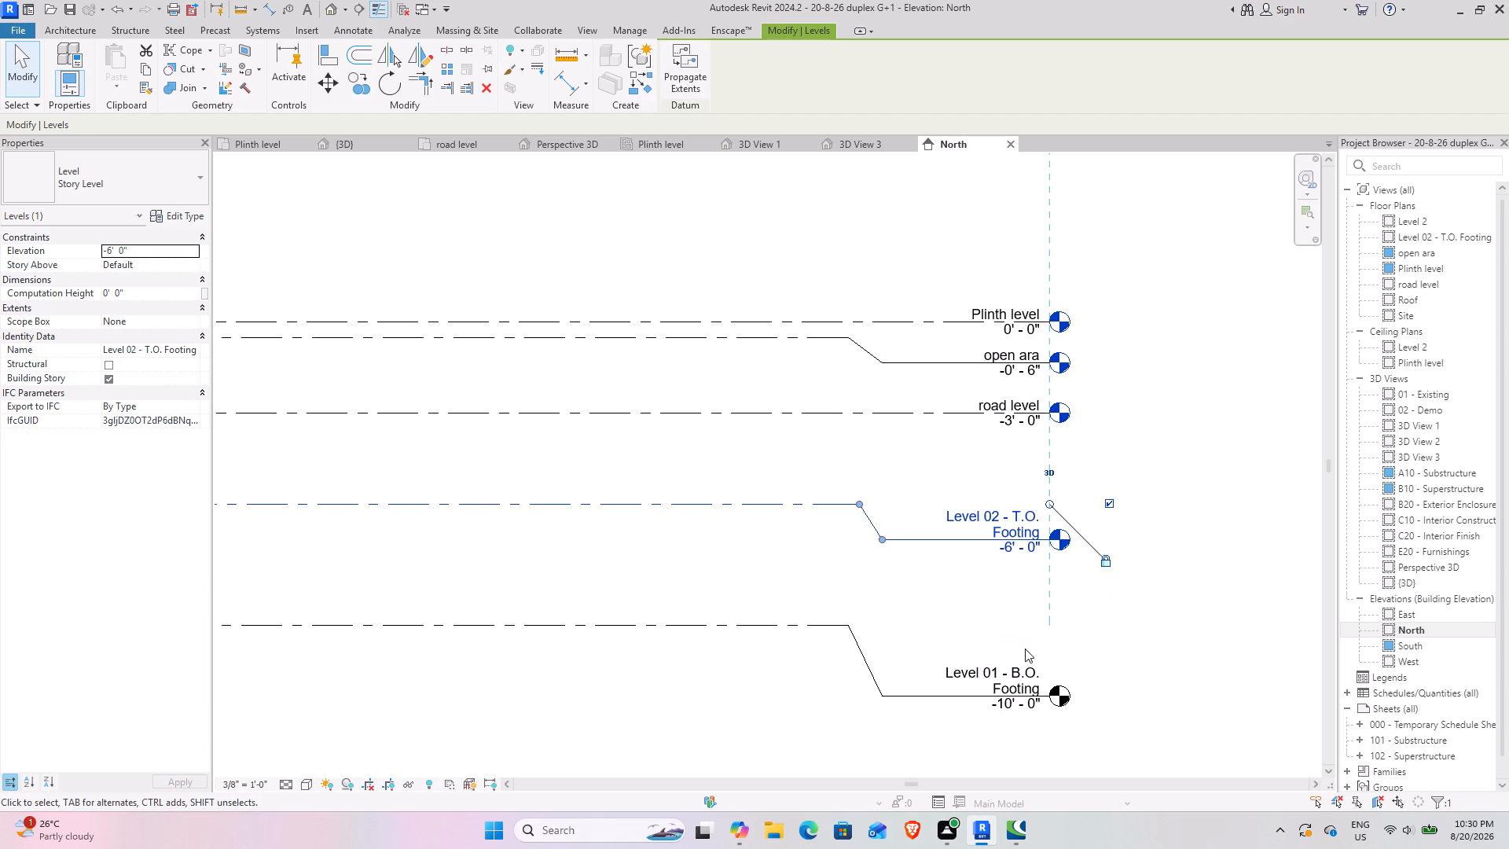
Rename the Level 02 - T.O. Footing level as Footing and rename its corresponding views too.
{"action": "scroll", "coordinate": [777, 546], "scroll_direction": "down", "scroll_amount": 3}
{"action": "left_click", "coordinate": [905, 525]}
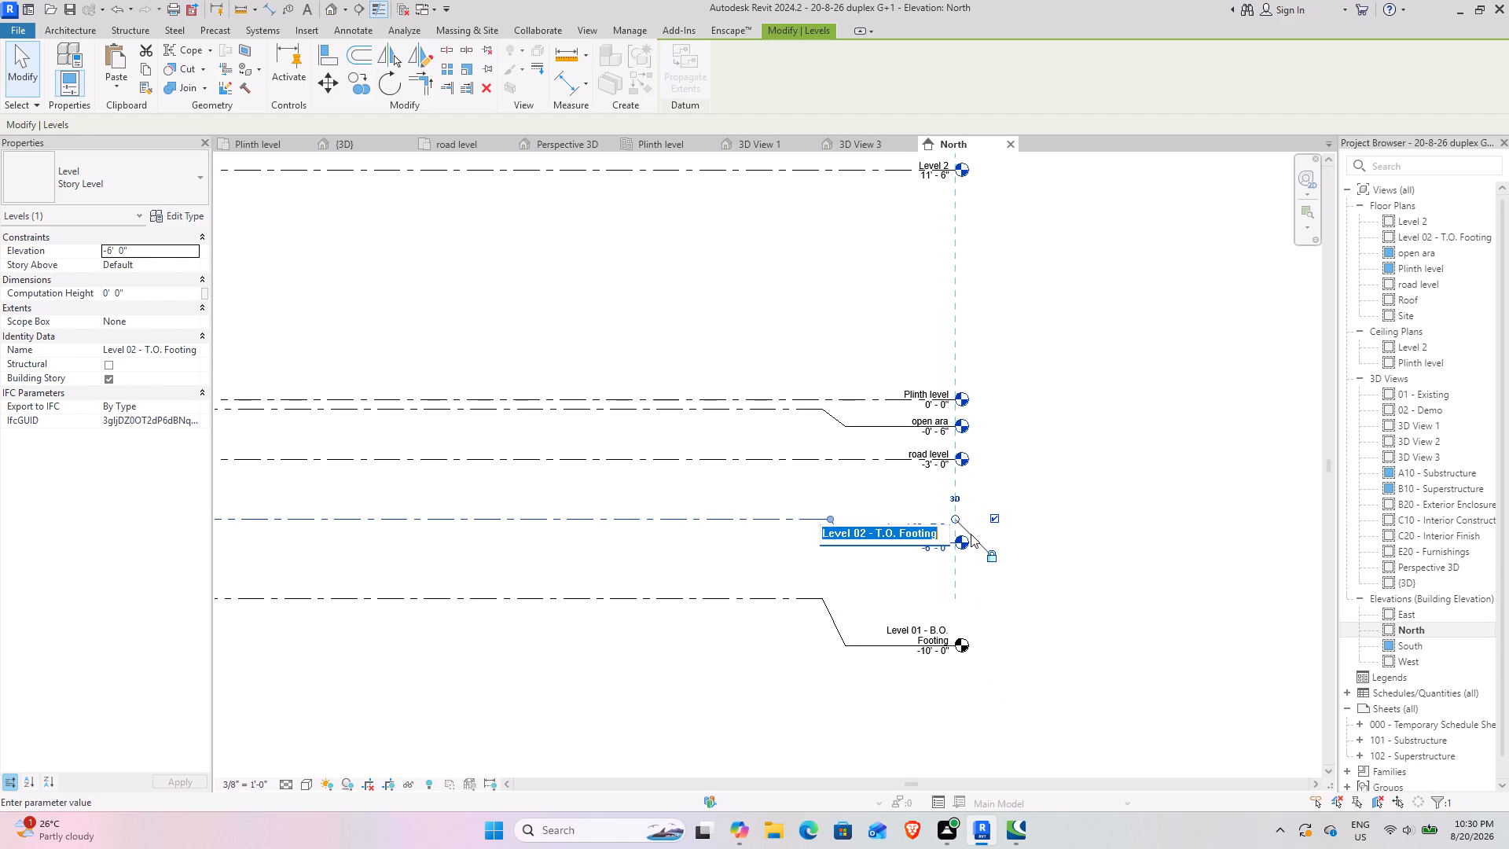
{"action": "left_click", "coordinate": [898, 537]}
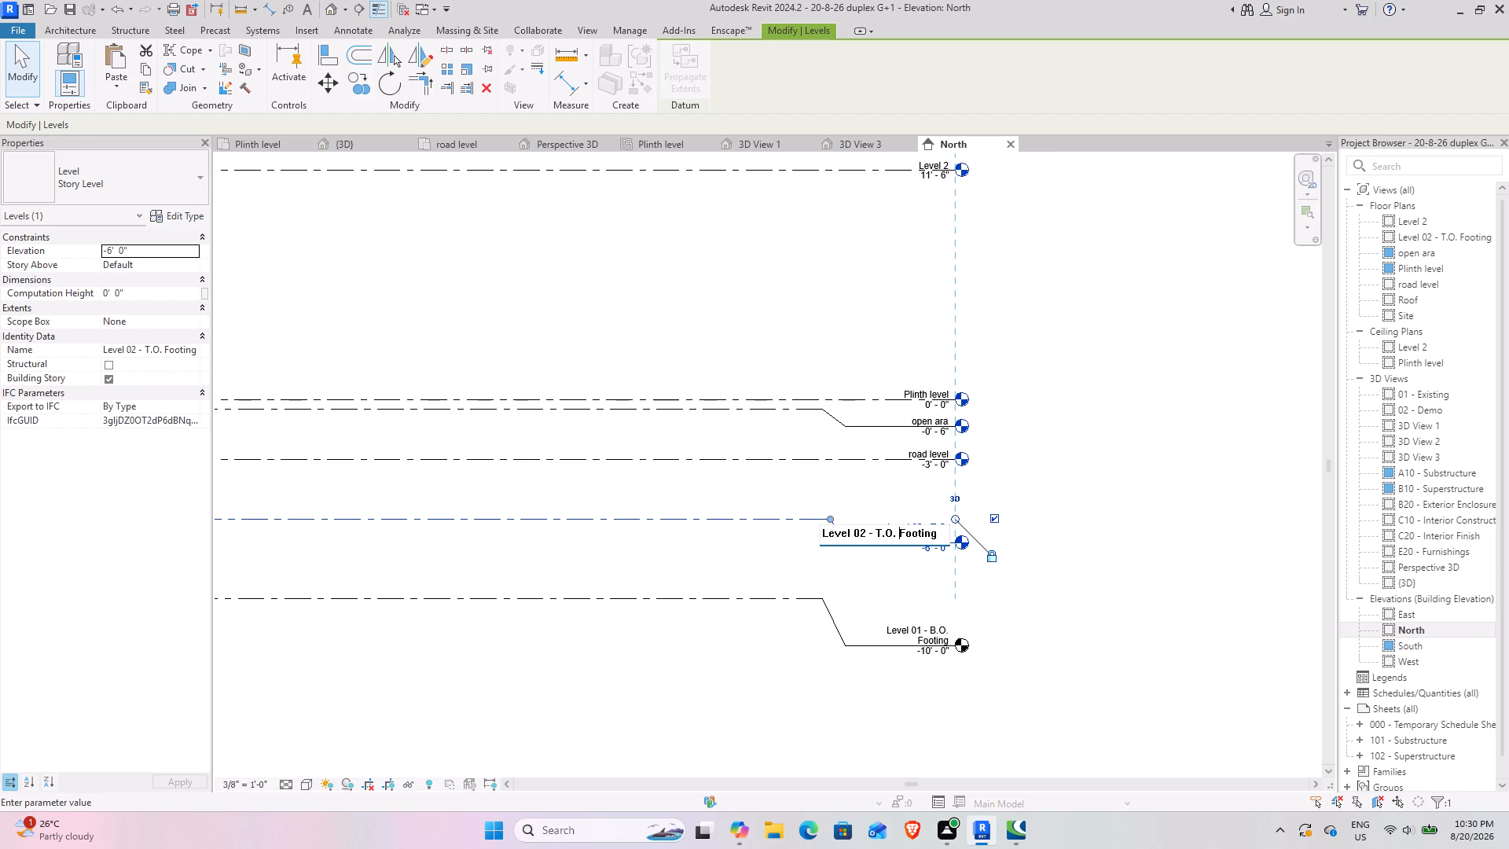
{"action": "key", "text": "BackSpace"}
{"action": "key", "text": "BackSpace"}
{"action": "key", "text": "BackSpace"}
{"action": "key", "text": "BackSpace"}
{"action": "key", "text": "BackSpace"}
{"action": "key", "text": "BackSpace"}
{"action": "key", "text": "BackSpace"}
{"action": "key", "text": "BackSpace"}
{"action": "key", "text": "BackSpace"}
{"action": "key", "text": "BackSpace"}
{"action": "key", "text": "BackSpace"}
{"action": "key", "text": "BackSpace"}
{"action": "key", "text": "BackSpace"}
{"action": "key", "text": "BackSpace"}
{"action": "key", "text": "BackSpace"}
{"action": "key", "text": "BackSpace"}
{"action": "key", "text": "BackSpace"}
{"action": "key", "text": "BackSpace"}
{"action": "key", "text": "BackSpace"}
{"action": "key", "text": "BackSpace"}
{"action": "left_click", "coordinate": [1100, 623]}
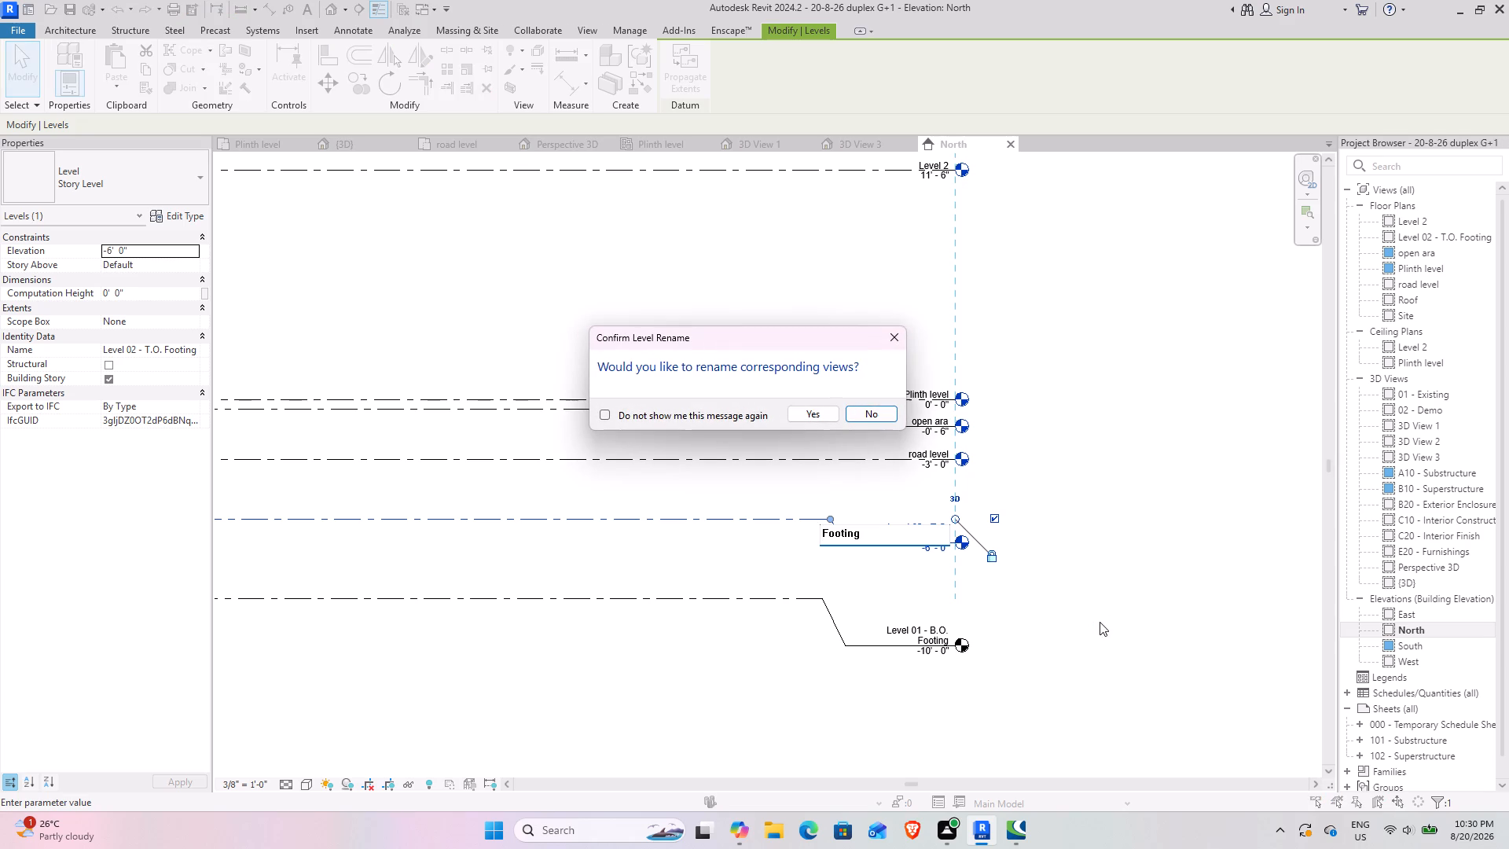
{"action": "left_click", "coordinate": [798, 413]}
Rename the Level 2 level at 11' 6" as FF, renaming its corresponding views as well.
{"action": "scroll", "coordinate": [773, 668], "scroll_direction": "down", "scroll_amount": 3}
{"action": "middle_click_drag", "start_coordinate": [755, 656], "coordinate": [1154, 651]}
{"action": "middle_click_drag", "start_coordinate": [806, 645], "coordinate": [1008, 645]}
{"action": "scroll", "coordinate": [930, 642], "scroll_direction": "down", "scroll_amount": 2}
{"action": "middle_click_drag", "start_coordinate": [1062, 631], "coordinate": [784, 646]}
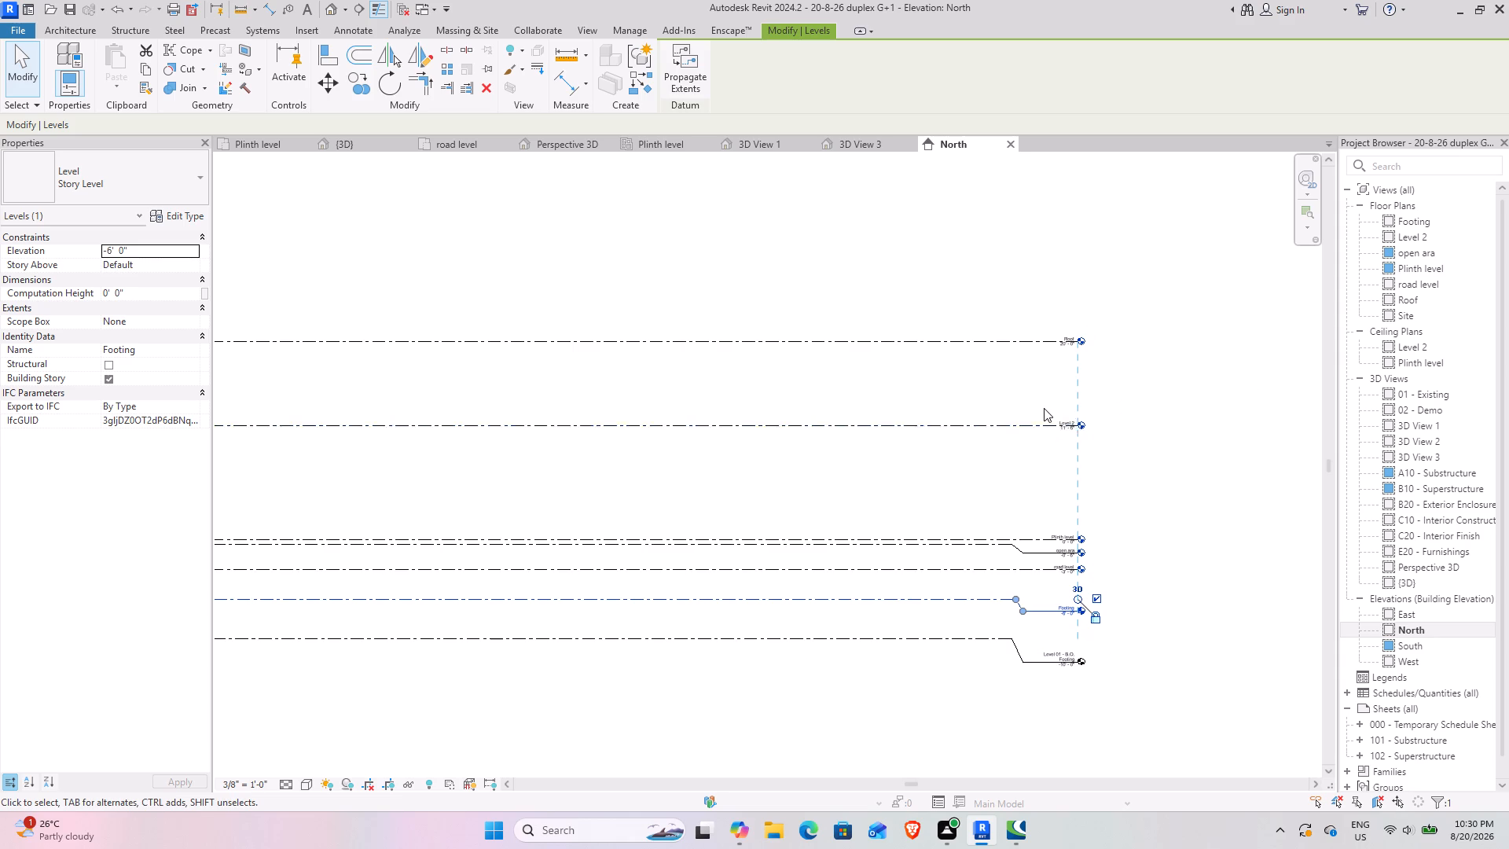
{"action": "scroll", "coordinate": [1044, 409], "scroll_direction": "up", "scroll_amount": 11}
{"action": "left_click", "coordinate": [1160, 482]}
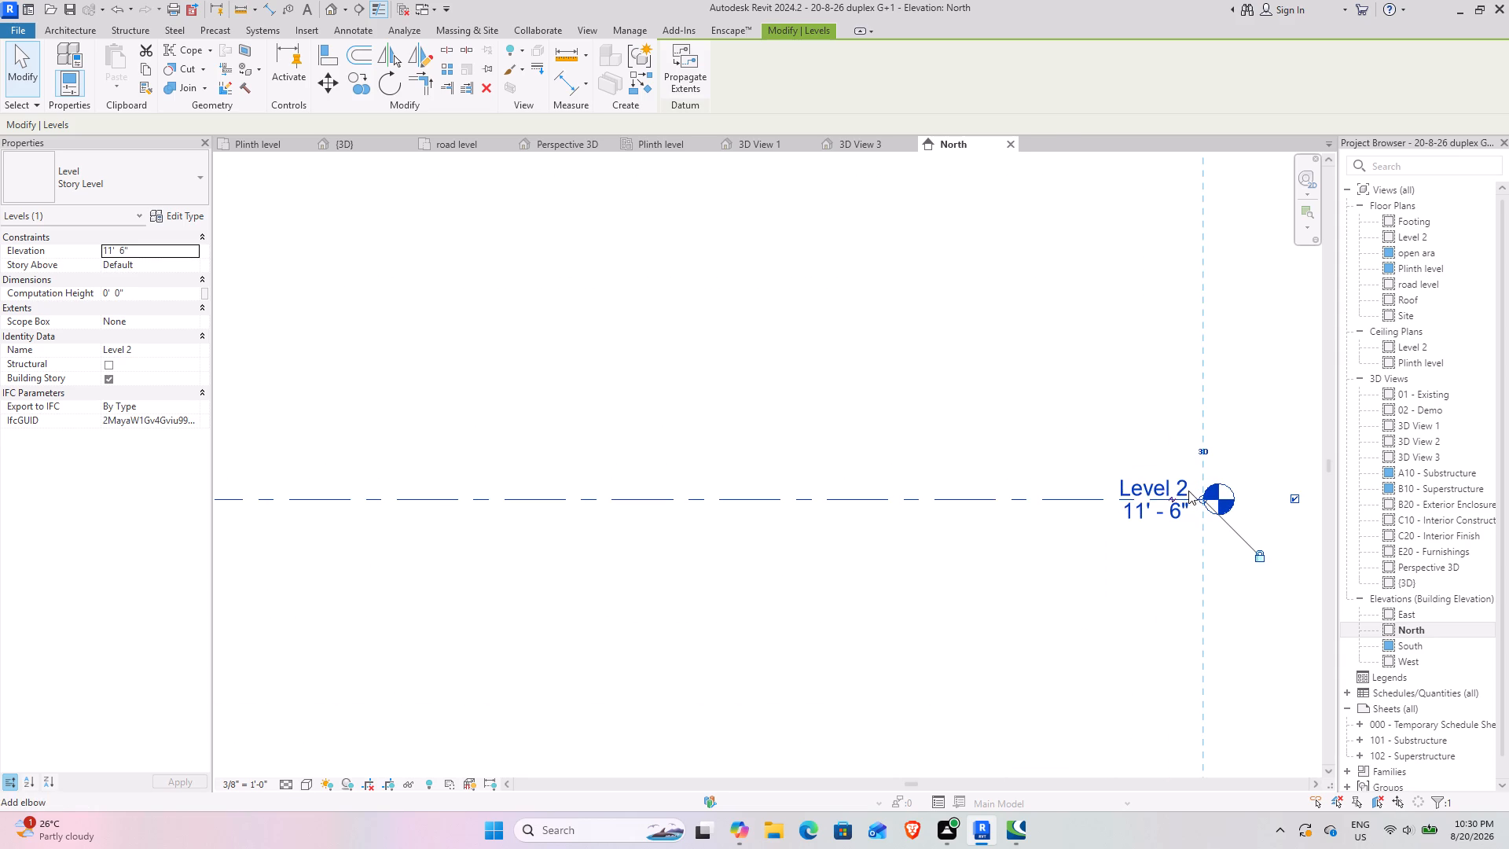
{"action": "left_click", "coordinate": [1185, 491]}
{"action": "type", "text": "FF"}
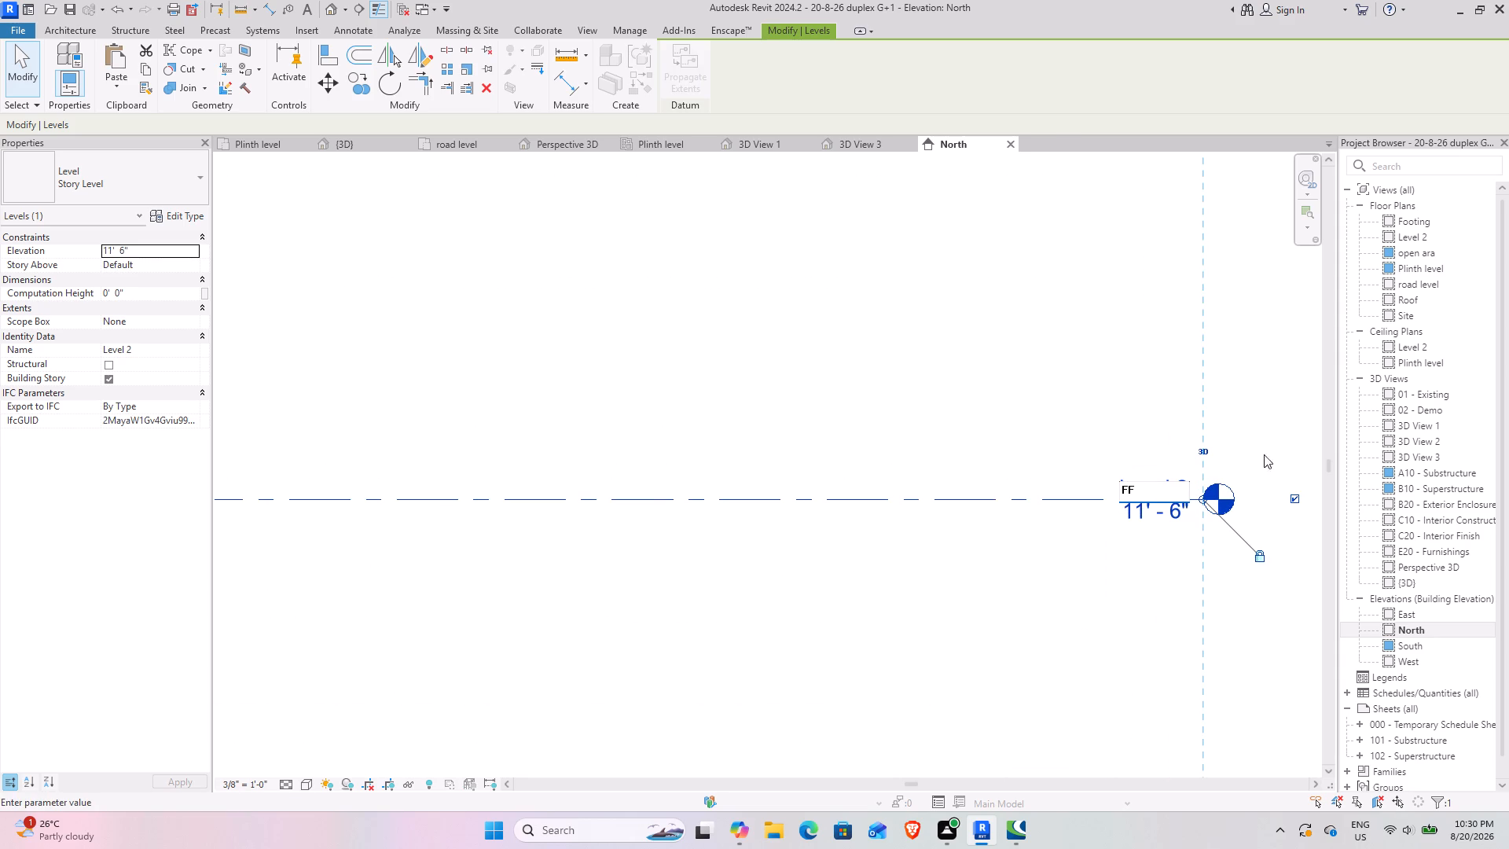
{"action": "left_click", "coordinate": [1026, 398]}
{"action": "left_click", "coordinate": [821, 413]}
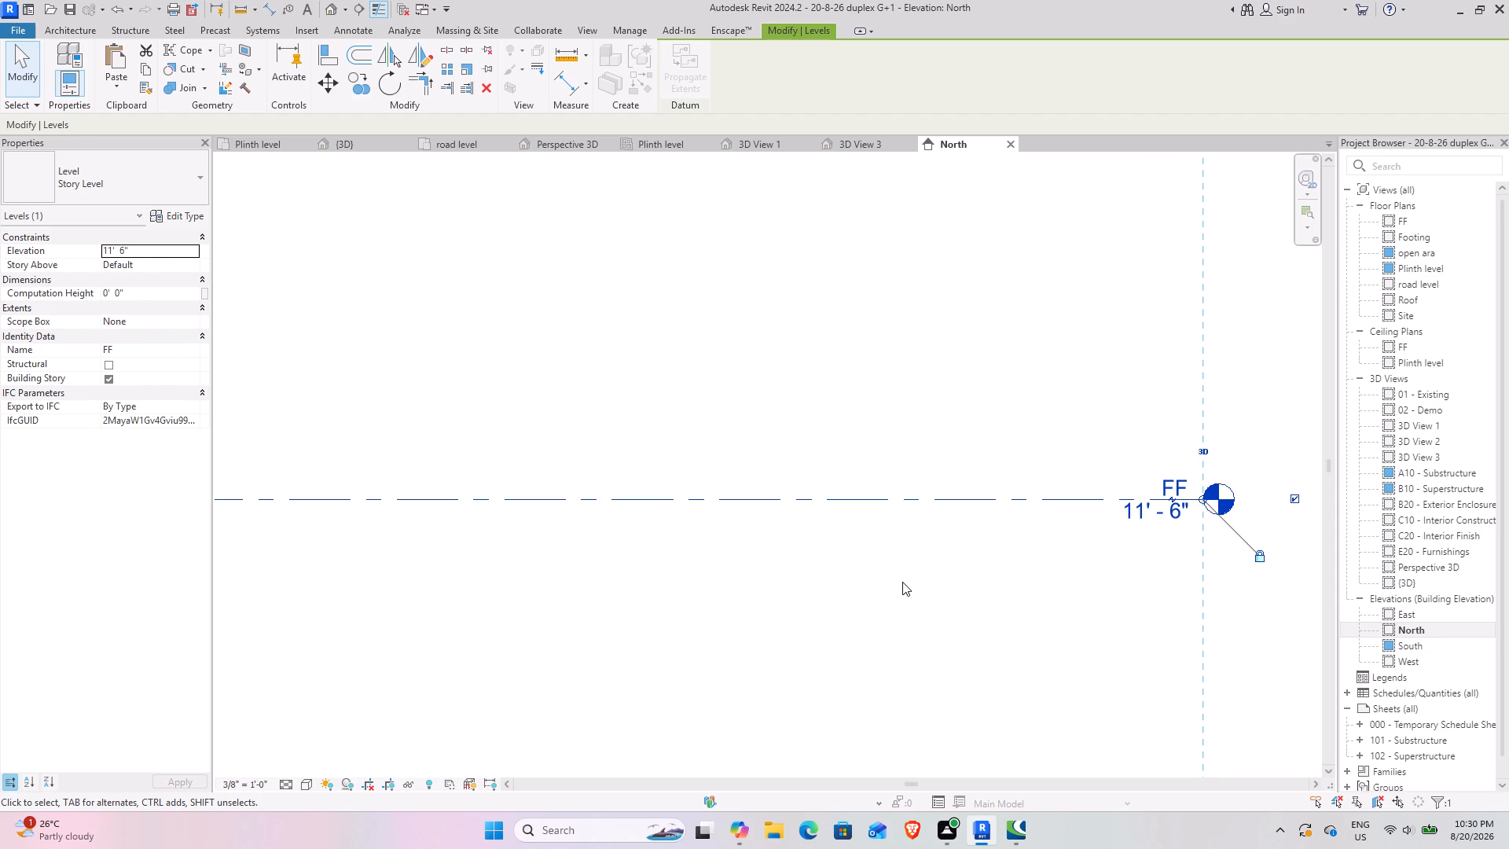
Examine the level lines and heads against the building in the North elevation, from the FF level down to the footing levels.
{"action": "scroll", "coordinate": [902, 582], "scroll_direction": "down", "scroll_amount": 8}
{"action": "middle_click_drag", "start_coordinate": [812, 665], "coordinate": [977, 480]}
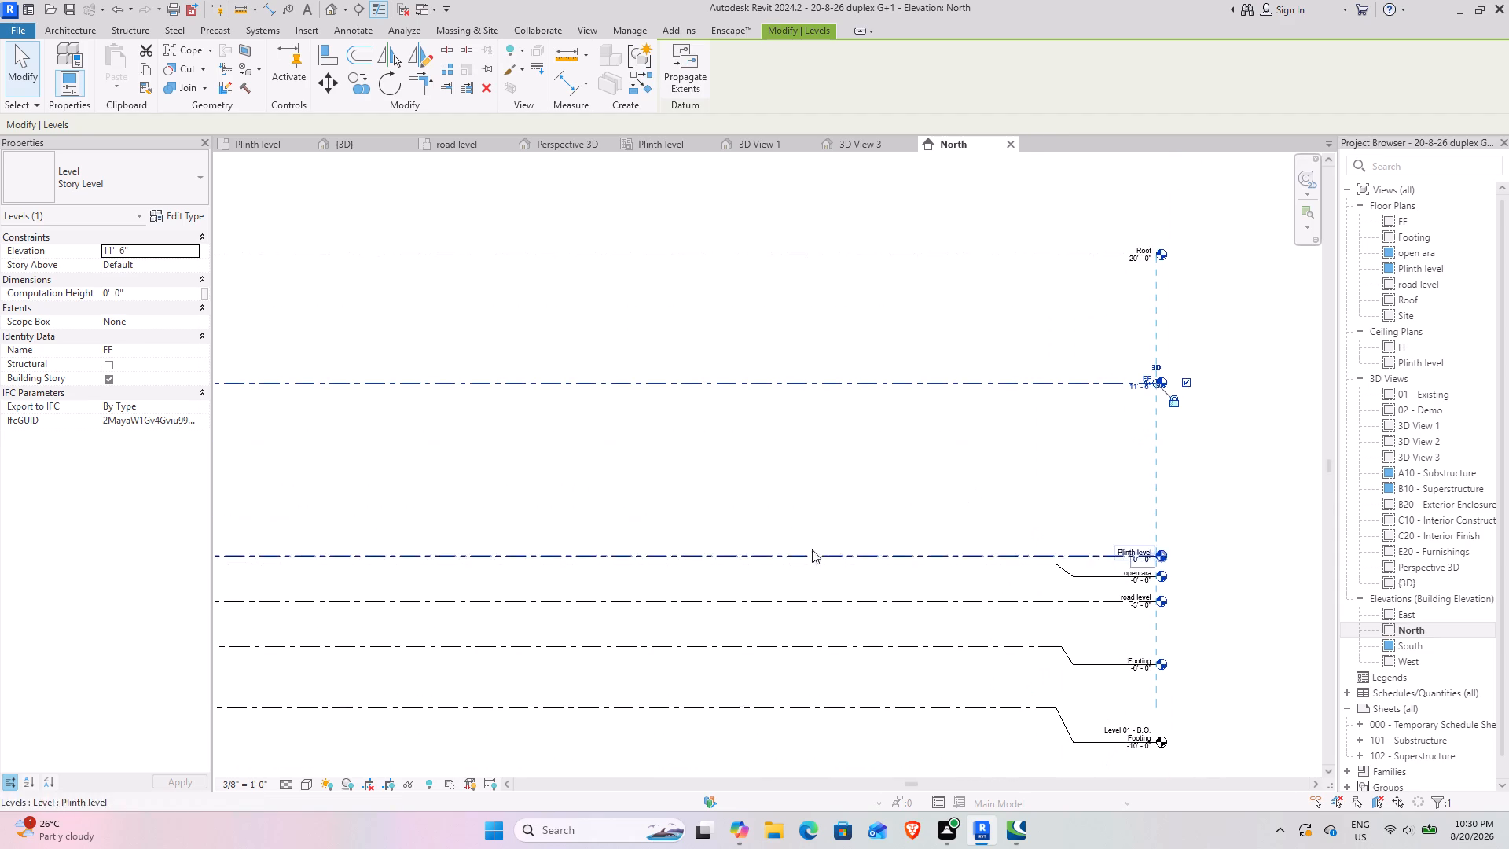
{"action": "middle_click_drag", "start_coordinate": [784, 543], "coordinate": [978, 427]}
{"action": "middle_click_drag", "start_coordinate": [978, 428], "coordinate": [787, 401]}
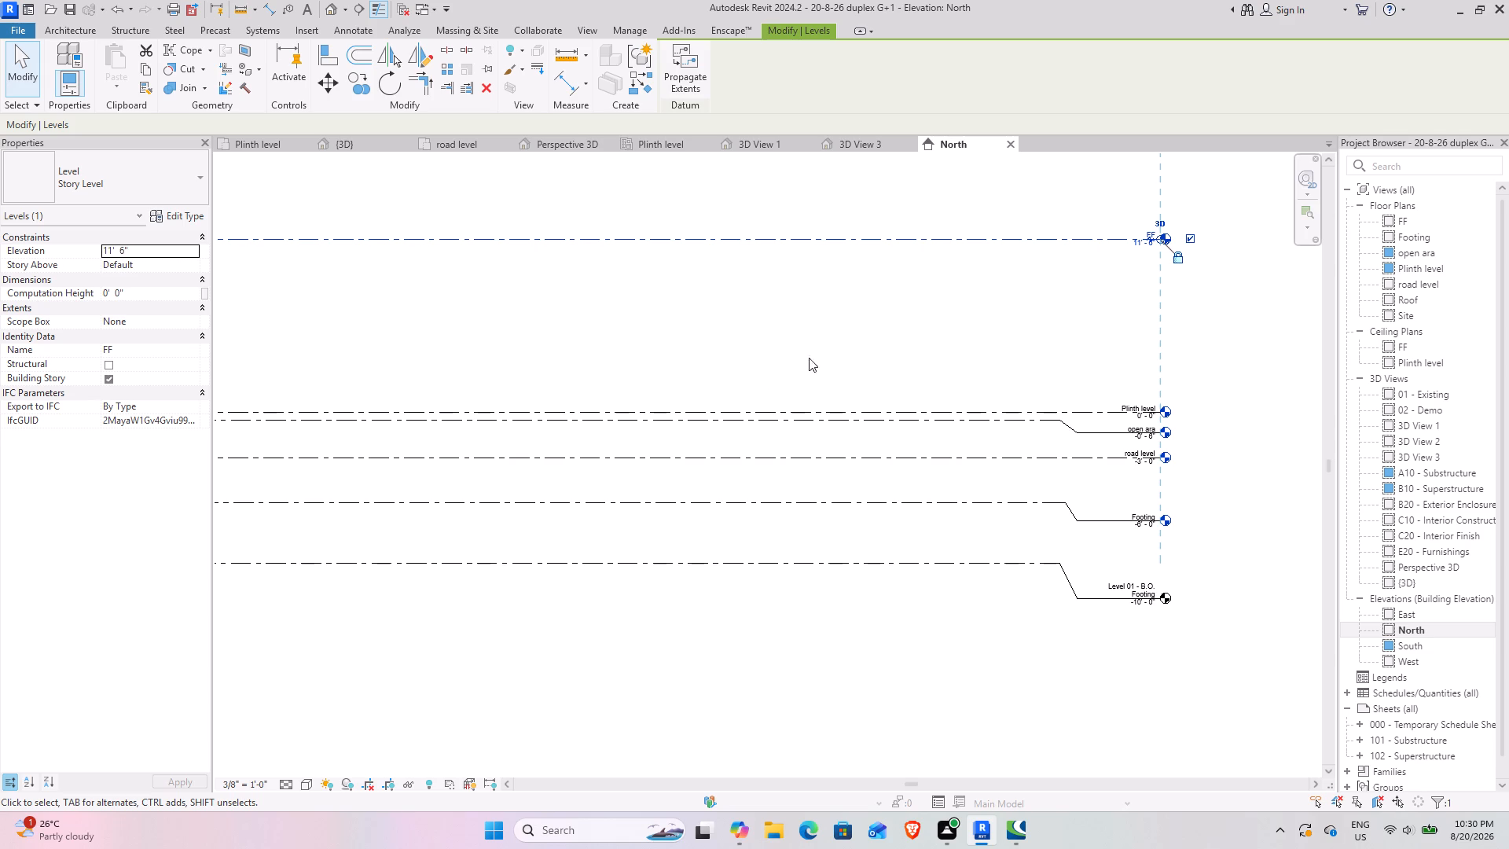
{"action": "middle_click_drag", "start_coordinate": [740, 524], "coordinate": [1102, 455]}
{"action": "middle_click_drag", "start_coordinate": [714, 512], "coordinate": [1087, 604]}
{"action": "middle_click_drag", "start_coordinate": [719, 585], "coordinate": [1165, 501]}
{"action": "middle_click_drag", "start_coordinate": [766, 520], "coordinate": [571, 524]}
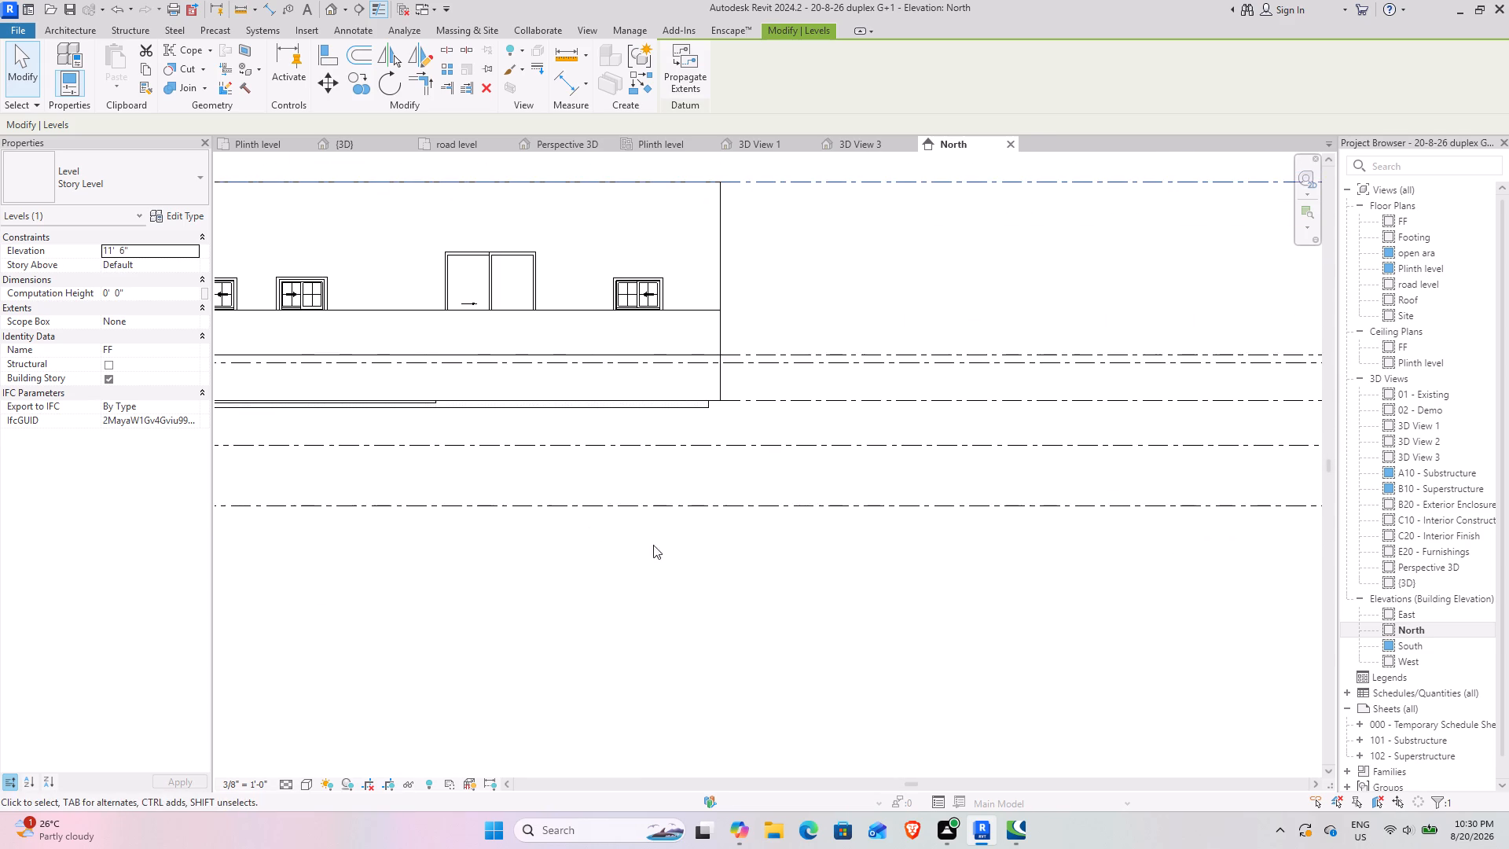
{"action": "middle_click_drag", "start_coordinate": [1016, 583], "coordinate": [595, 572]}
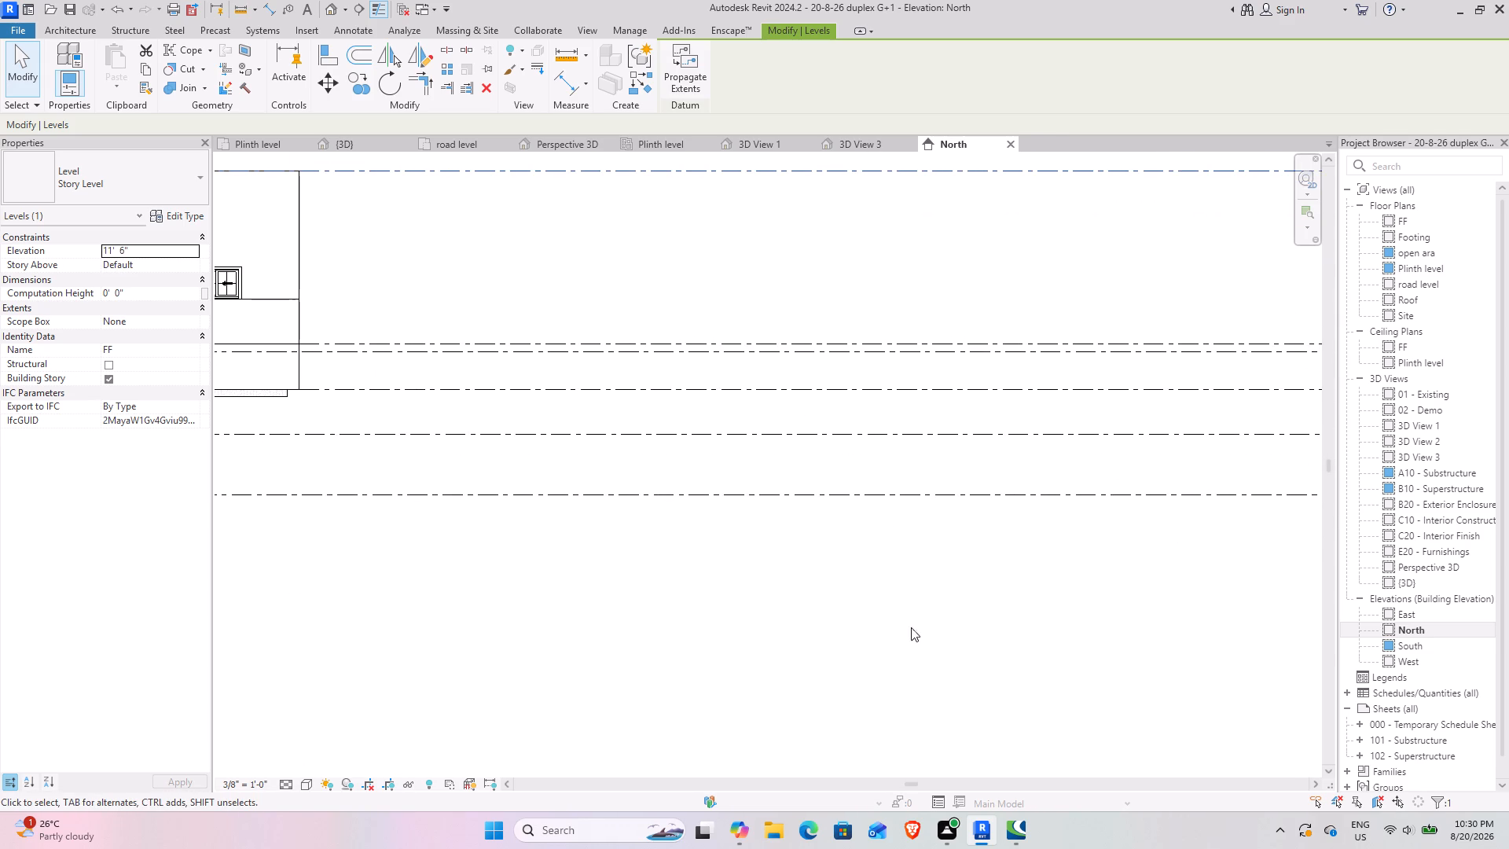
{"action": "middle_click_drag", "start_coordinate": [942, 623], "coordinate": [465, 619]}
{"action": "middle_click_drag", "start_coordinate": [1034, 592], "coordinate": [840, 620]}
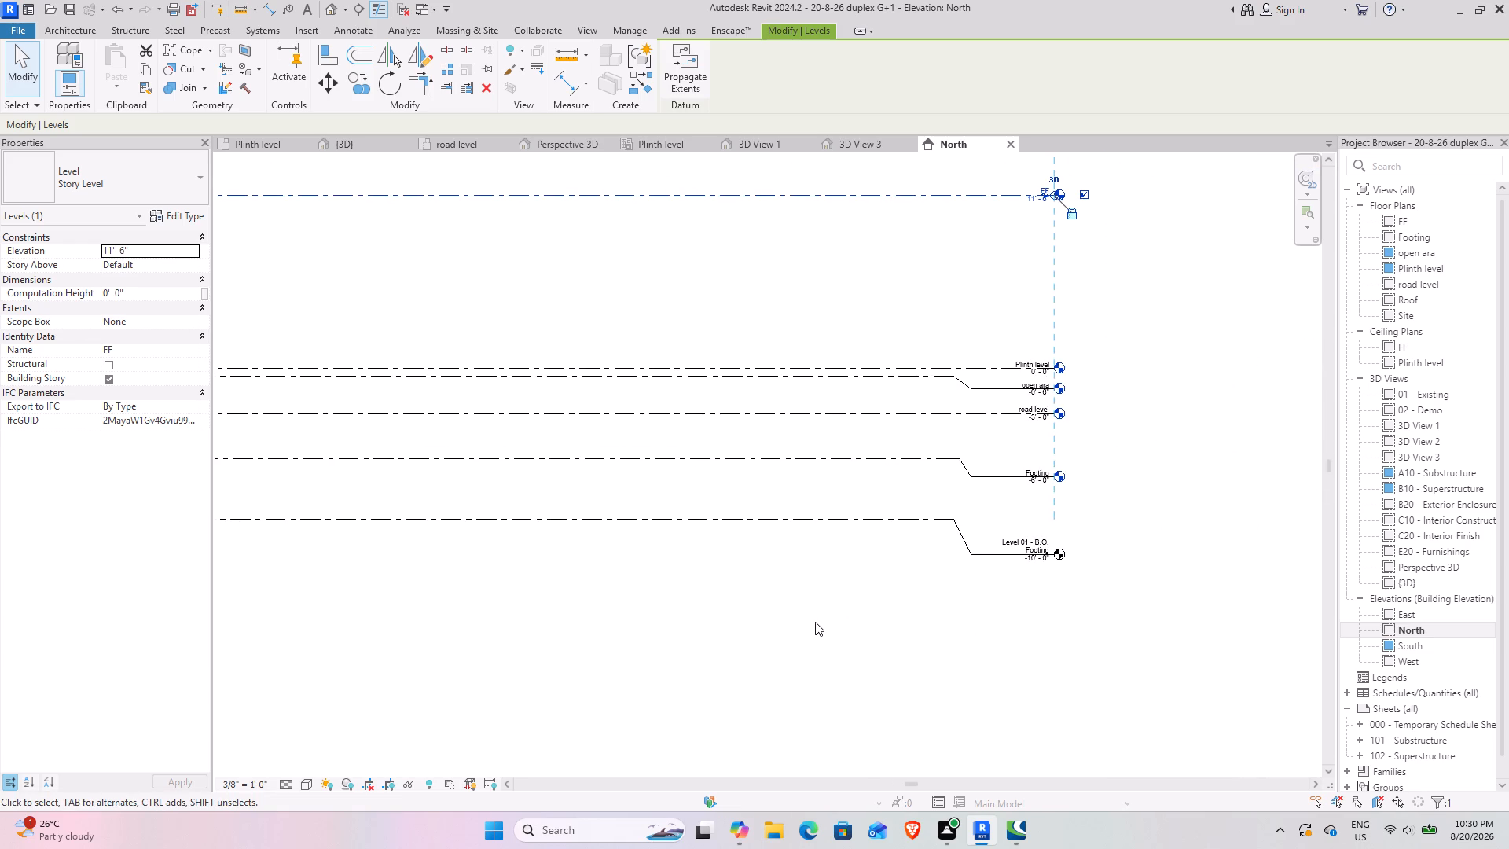
{"action": "middle_click_drag", "start_coordinate": [814, 622], "coordinate": [883, 622]}
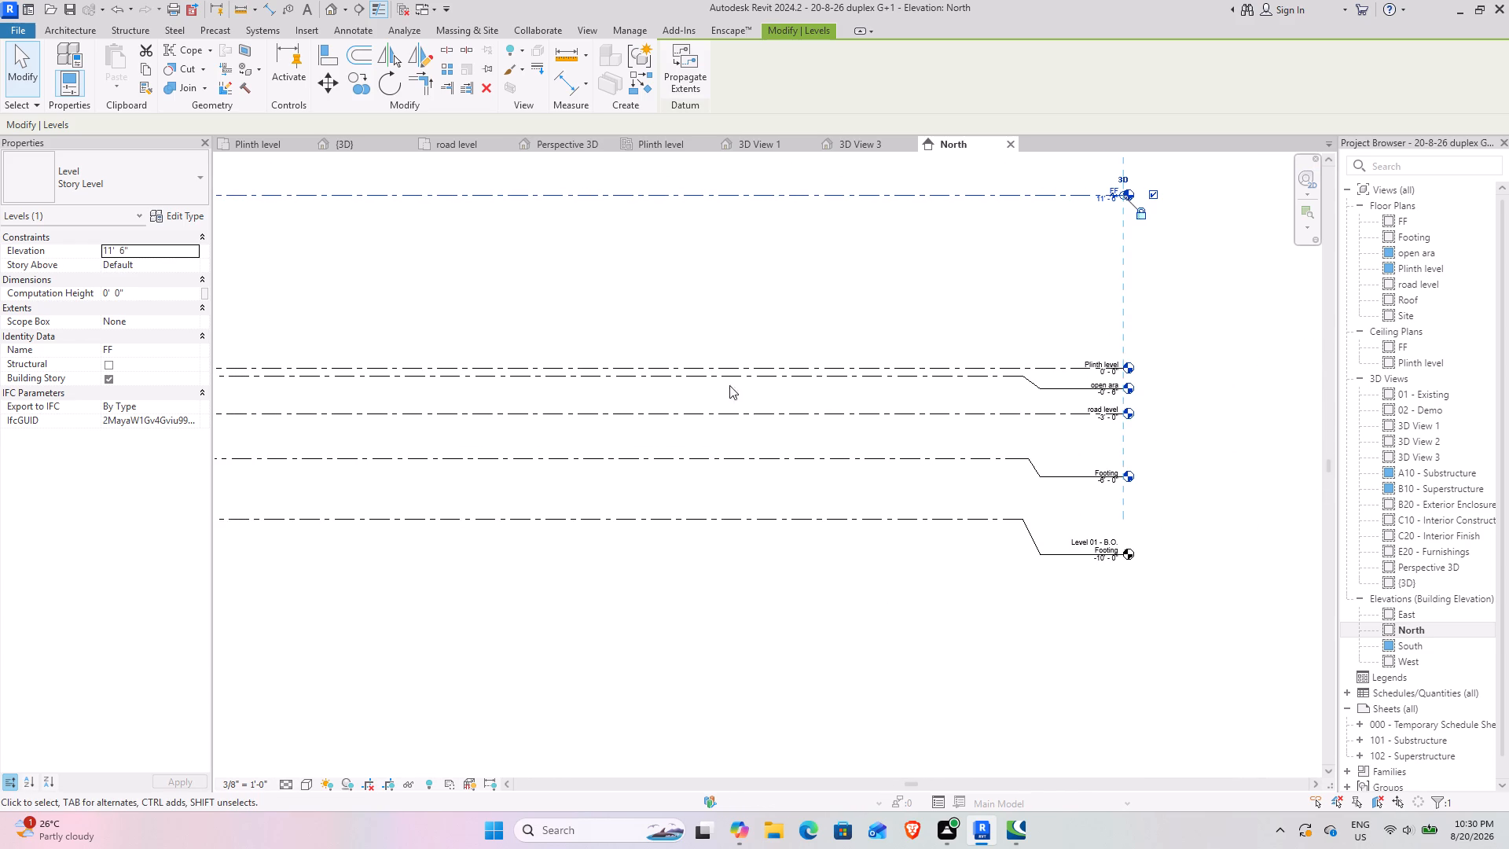
Open the Footing floor plan.
{"action": "double_click", "coordinate": [1436, 237]}
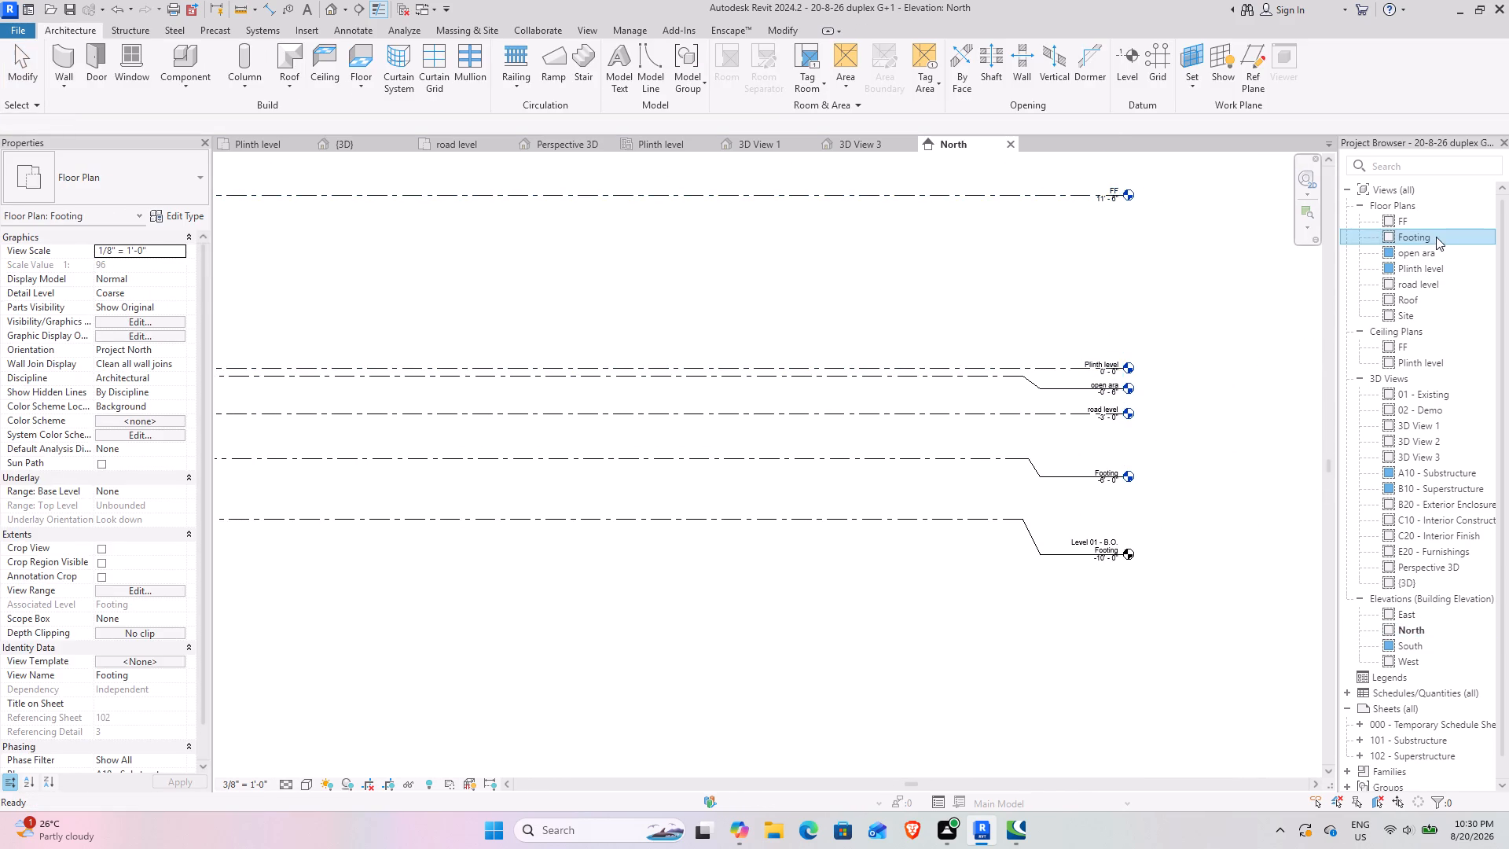
Start an isolated structural foundation and load the Footing-Rectangular family from the US library's Structural Foundations folder.
{"action": "scroll", "coordinate": [682, 510], "scroll_direction": "up", "scroll_amount": 5}
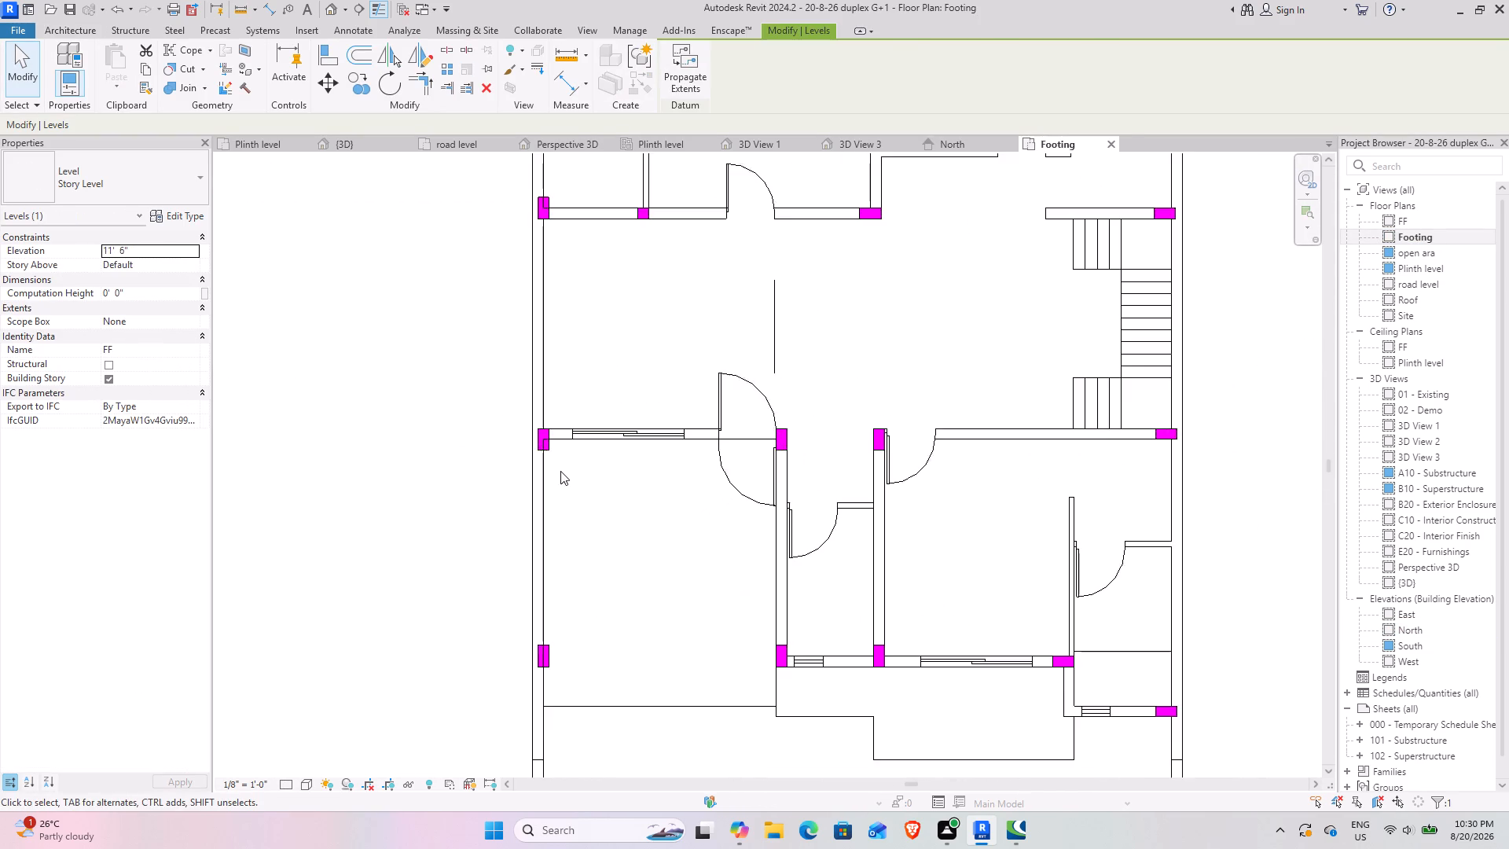
{"action": "scroll", "coordinate": [560, 469], "scroll_direction": "up", "scroll_amount": 4}
{"action": "scroll", "coordinate": [560, 353], "scroll_direction": "up", "scroll_amount": 2}
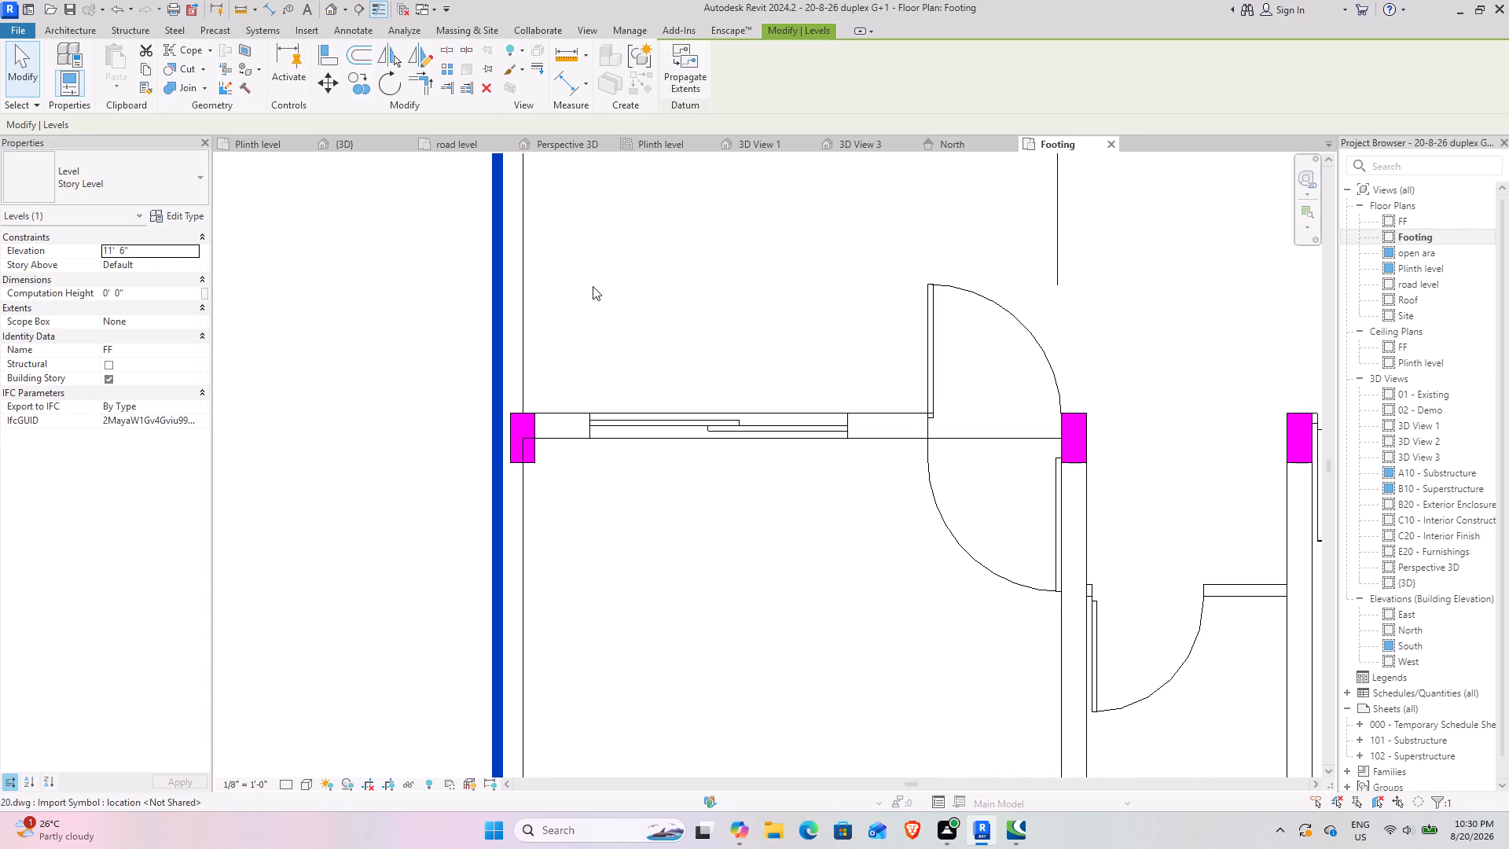
{"action": "left_click", "coordinate": [112, 28]}
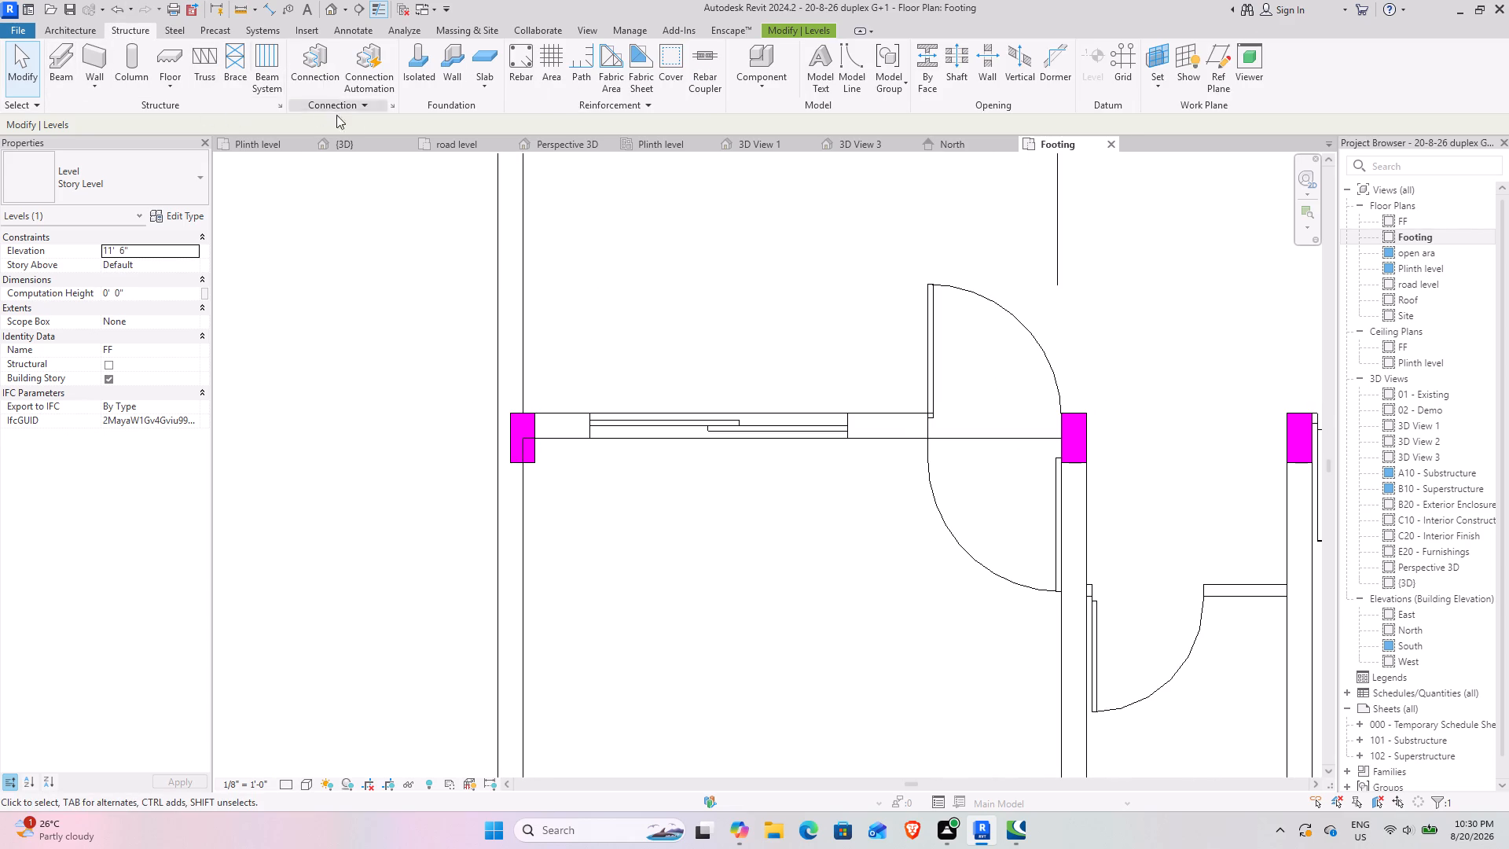
{"action": "left_click", "coordinate": [409, 67]}
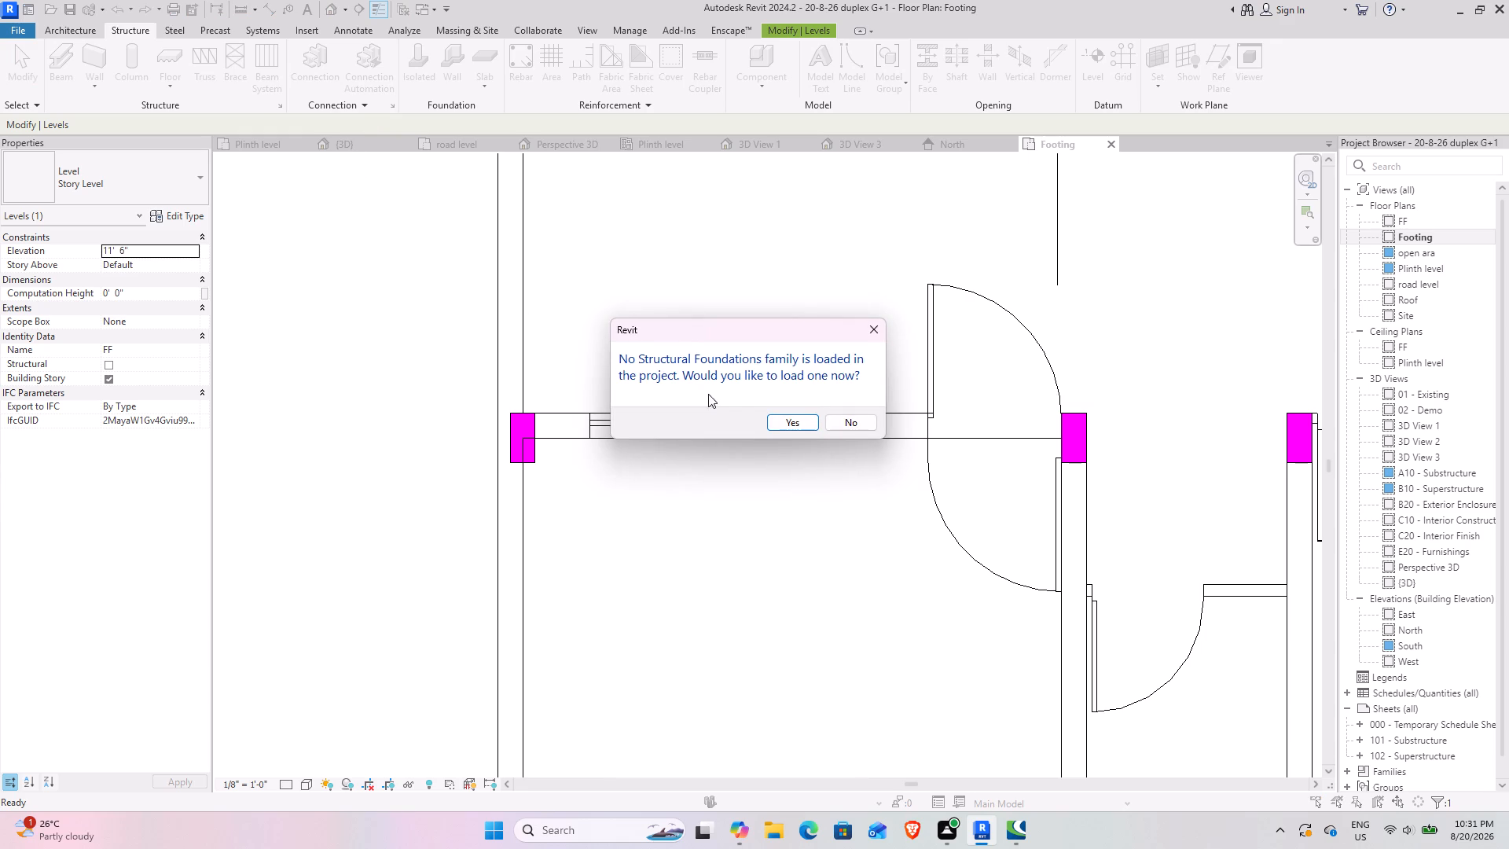
{"action": "left_click", "coordinate": [767, 416]}
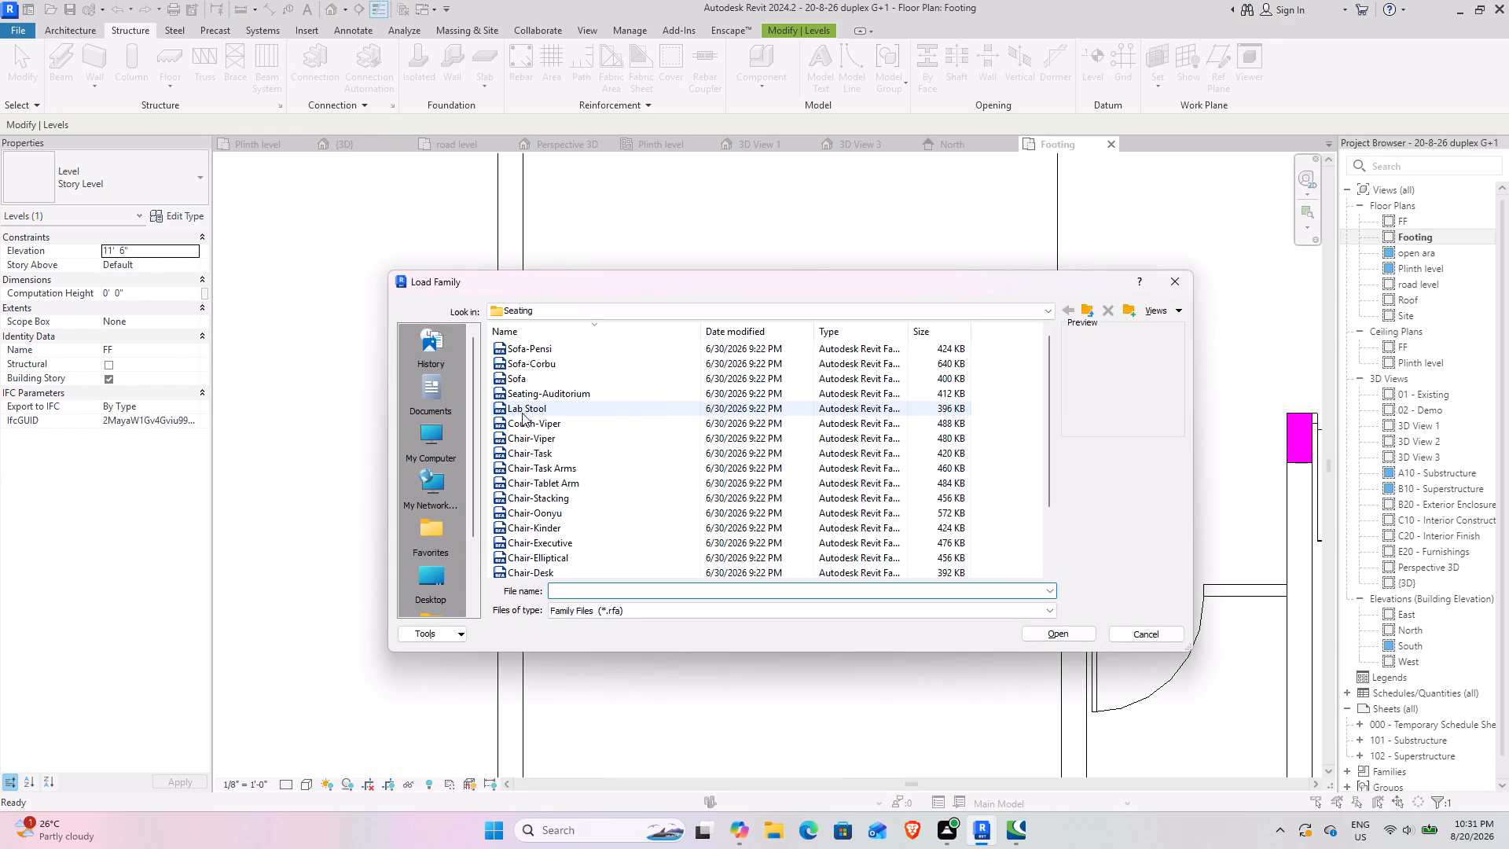
{"action": "left_click", "coordinate": [1082, 311]}
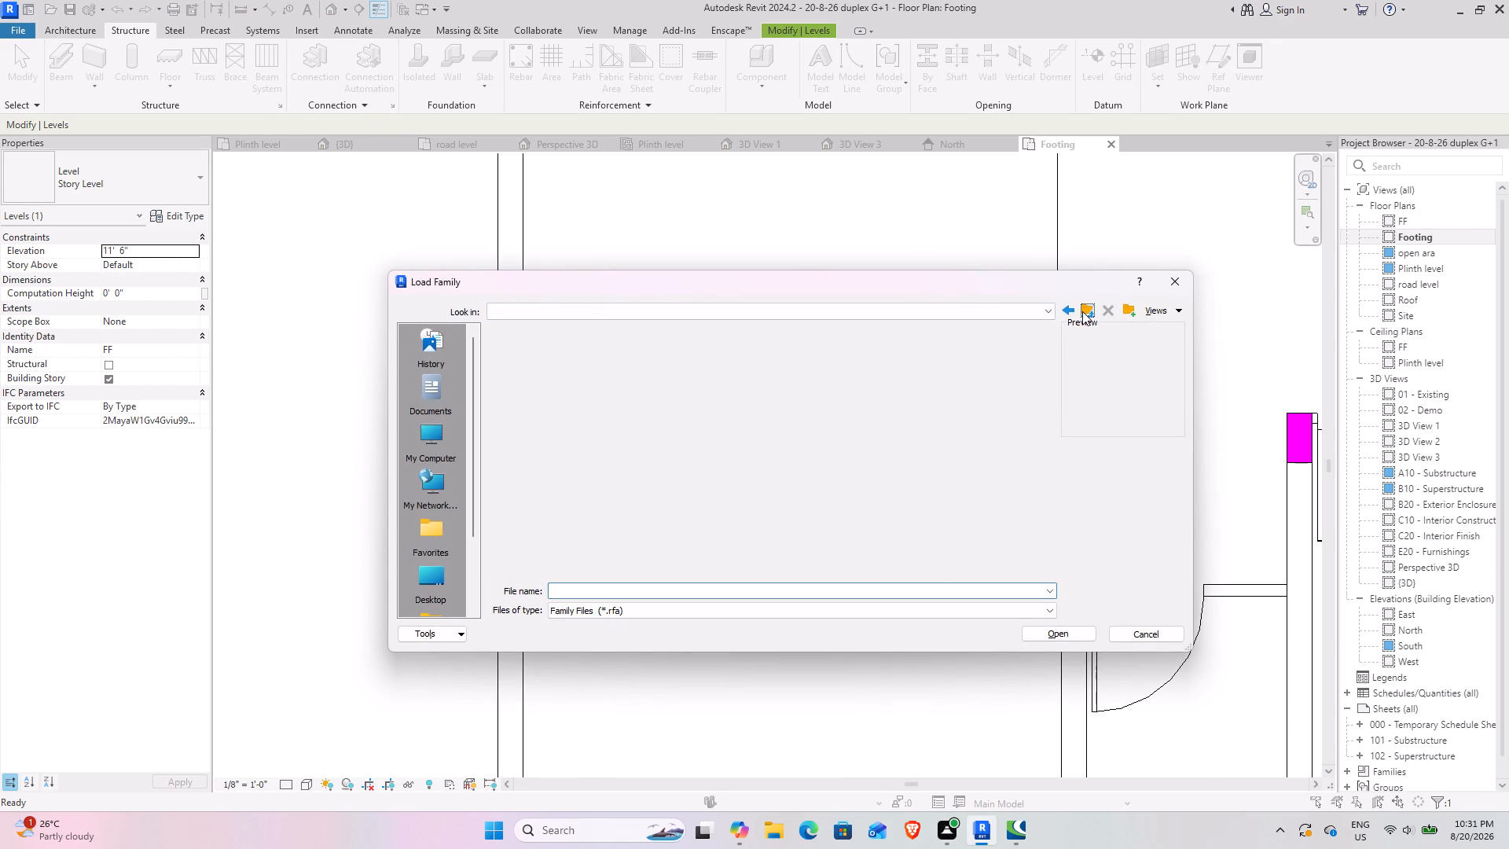
{"action": "left_click", "coordinate": [1082, 311]}
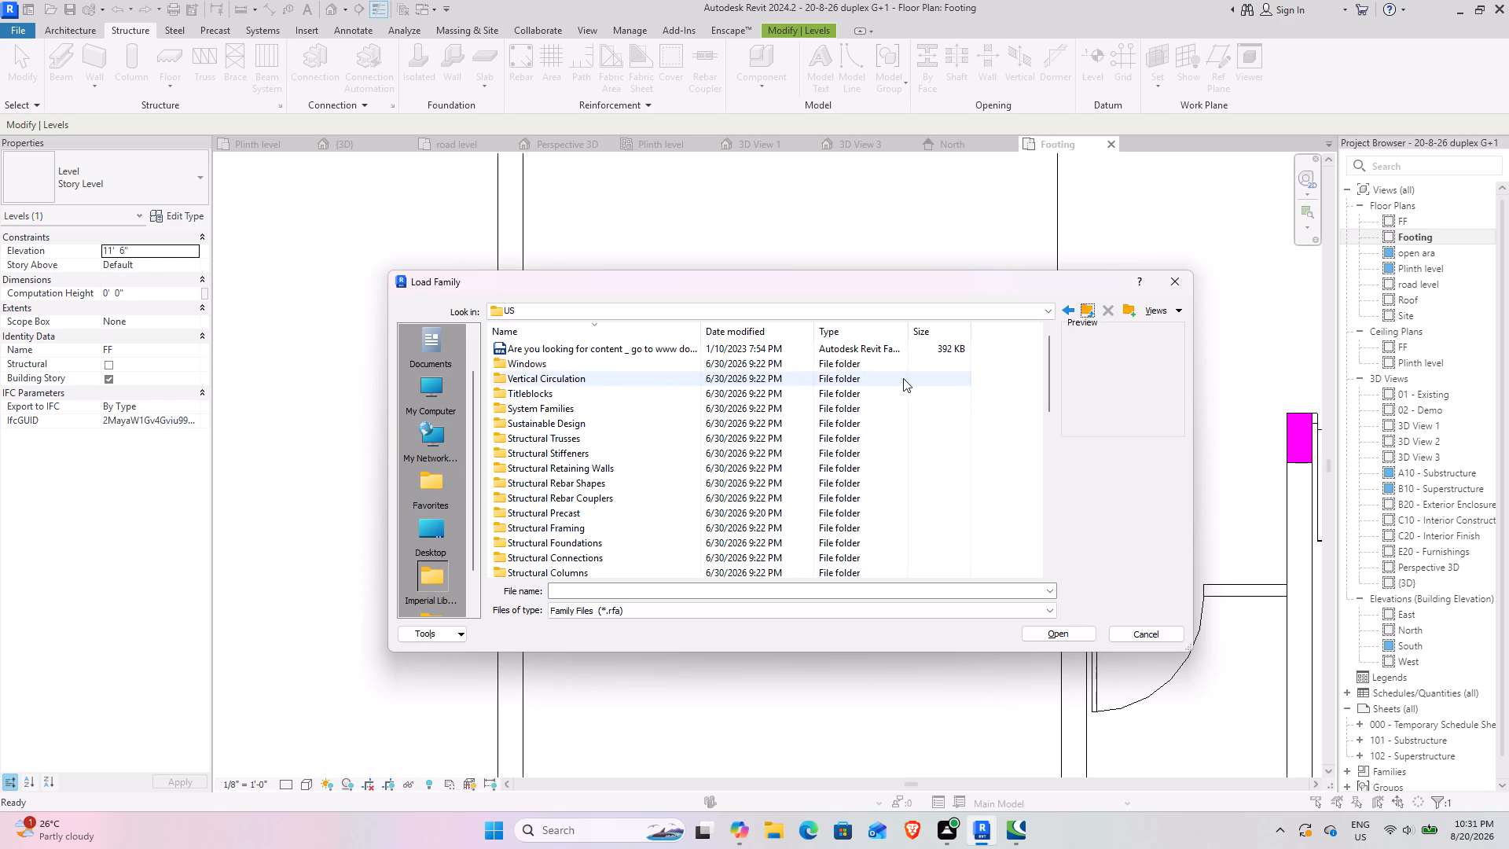
{"action": "scroll", "coordinate": [611, 427], "scroll_direction": "down", "scroll_amount": 3}
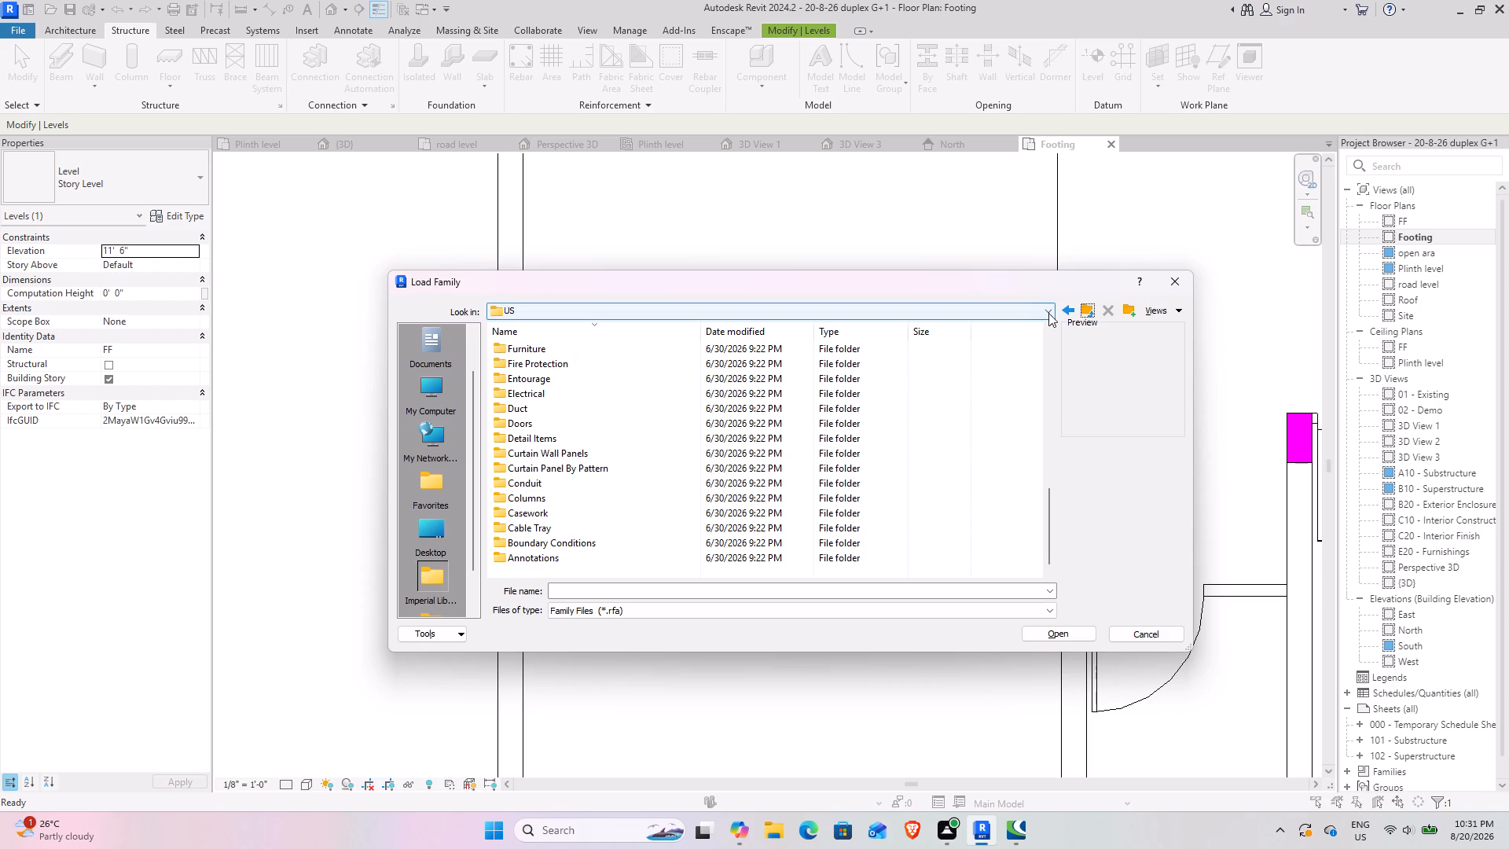
{"action": "left_click", "coordinate": [1083, 310]}
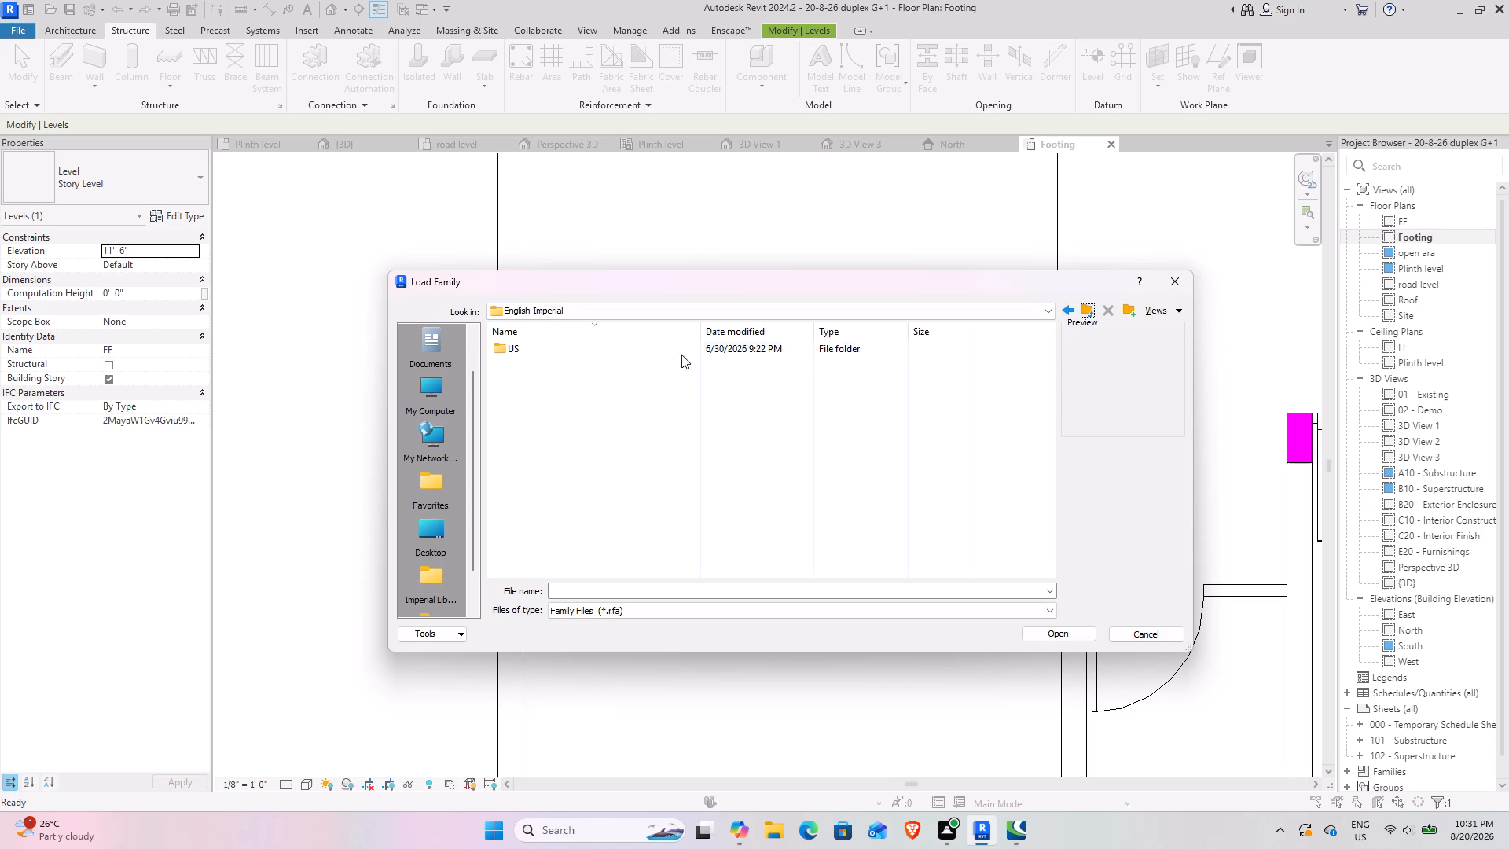
{"action": "double_click", "coordinate": [680, 351]}
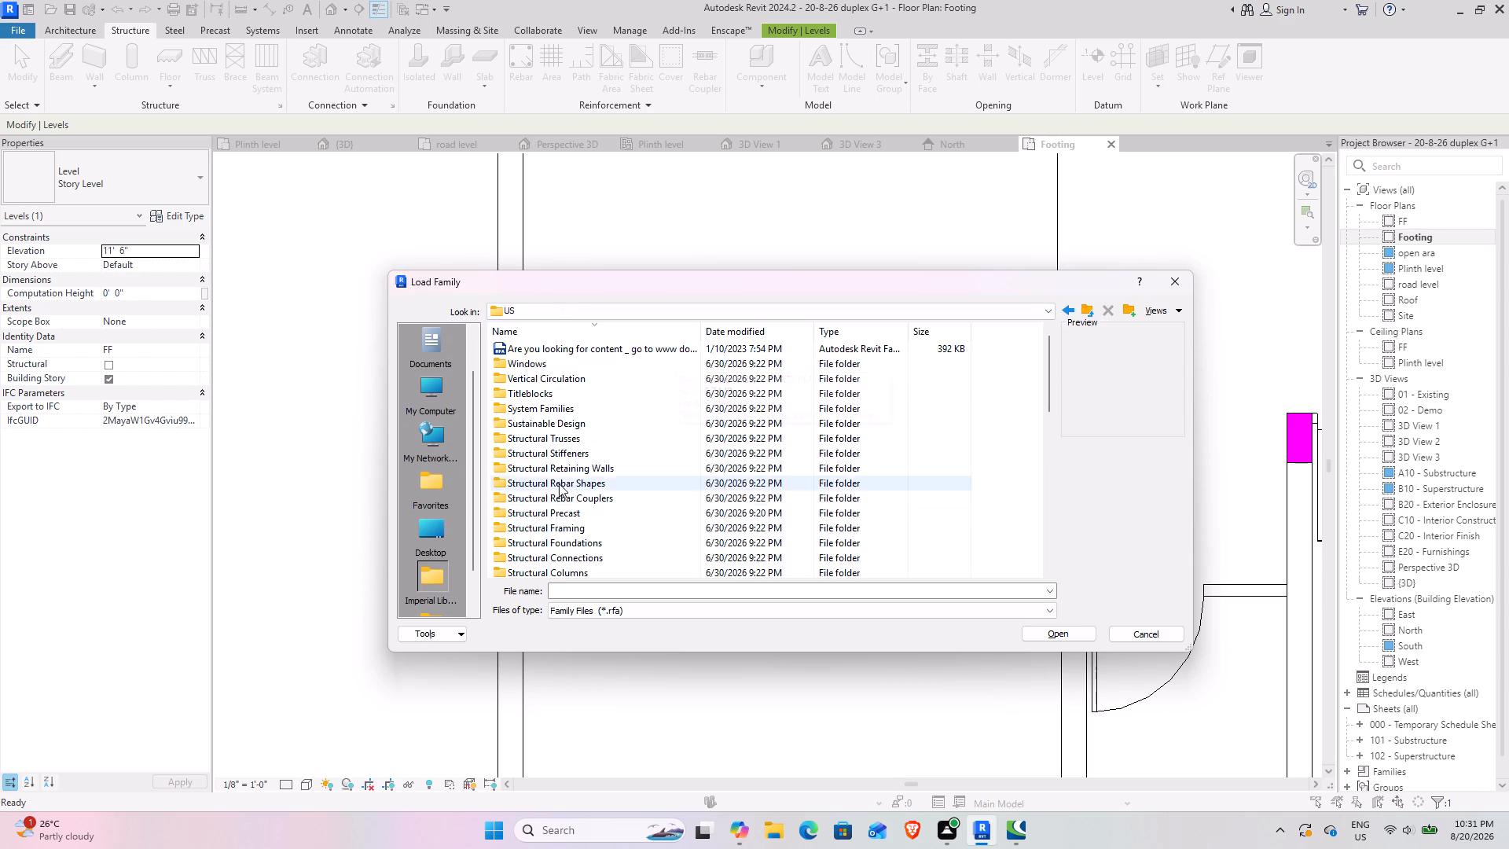
{"action": "scroll", "coordinate": [559, 483], "scroll_direction": "down", "scroll_amount": 4}
{"action": "scroll", "coordinate": [564, 476], "scroll_direction": "up", "scroll_amount": 2}
{"action": "double_click", "coordinate": [588, 509]}
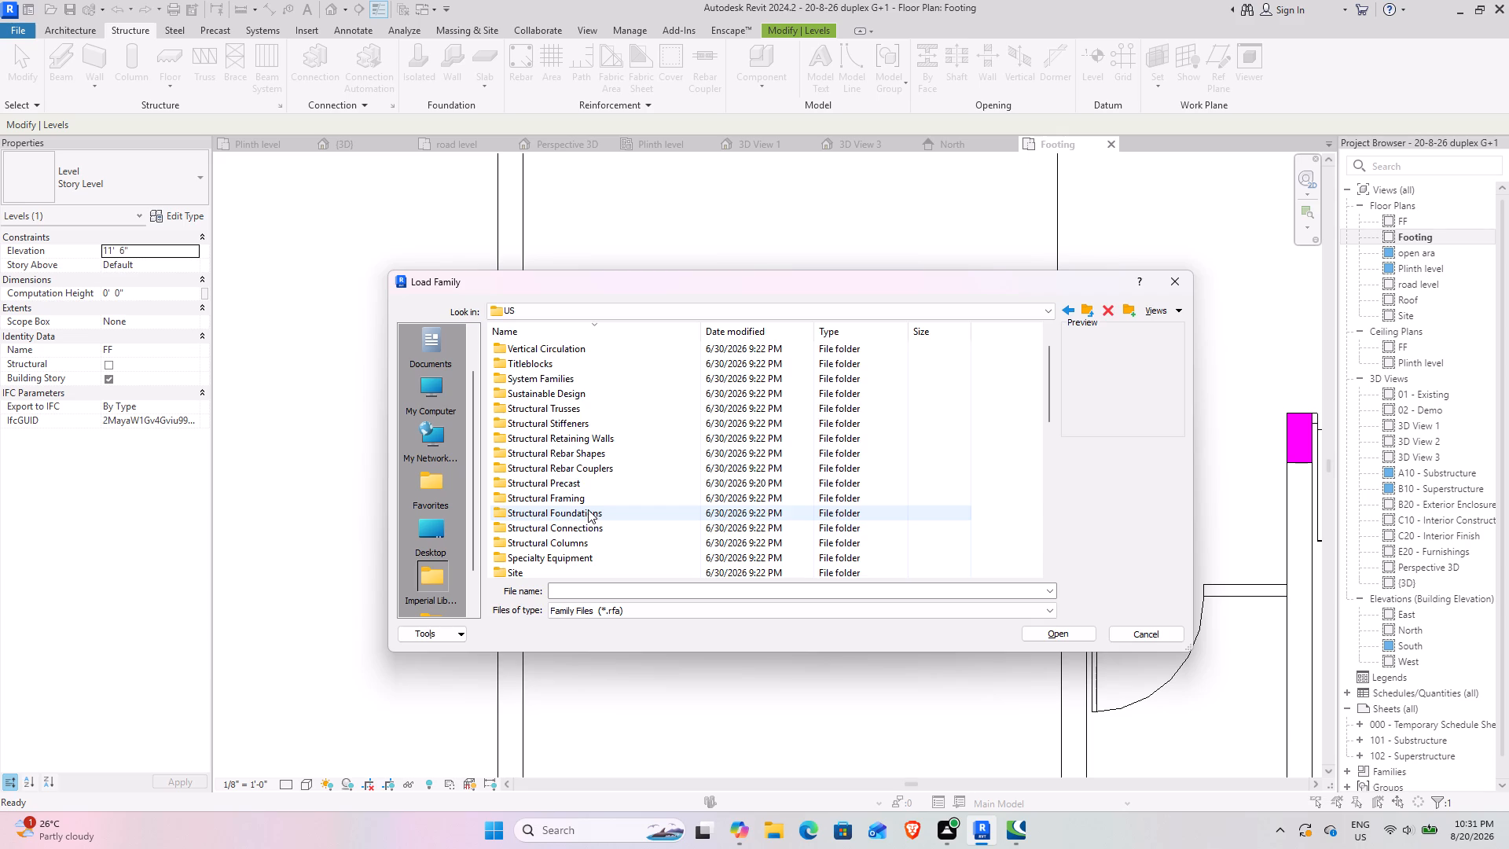
{"action": "scroll", "coordinate": [593, 371], "scroll_direction": "up", "scroll_amount": 4, "text": "ctrl"}
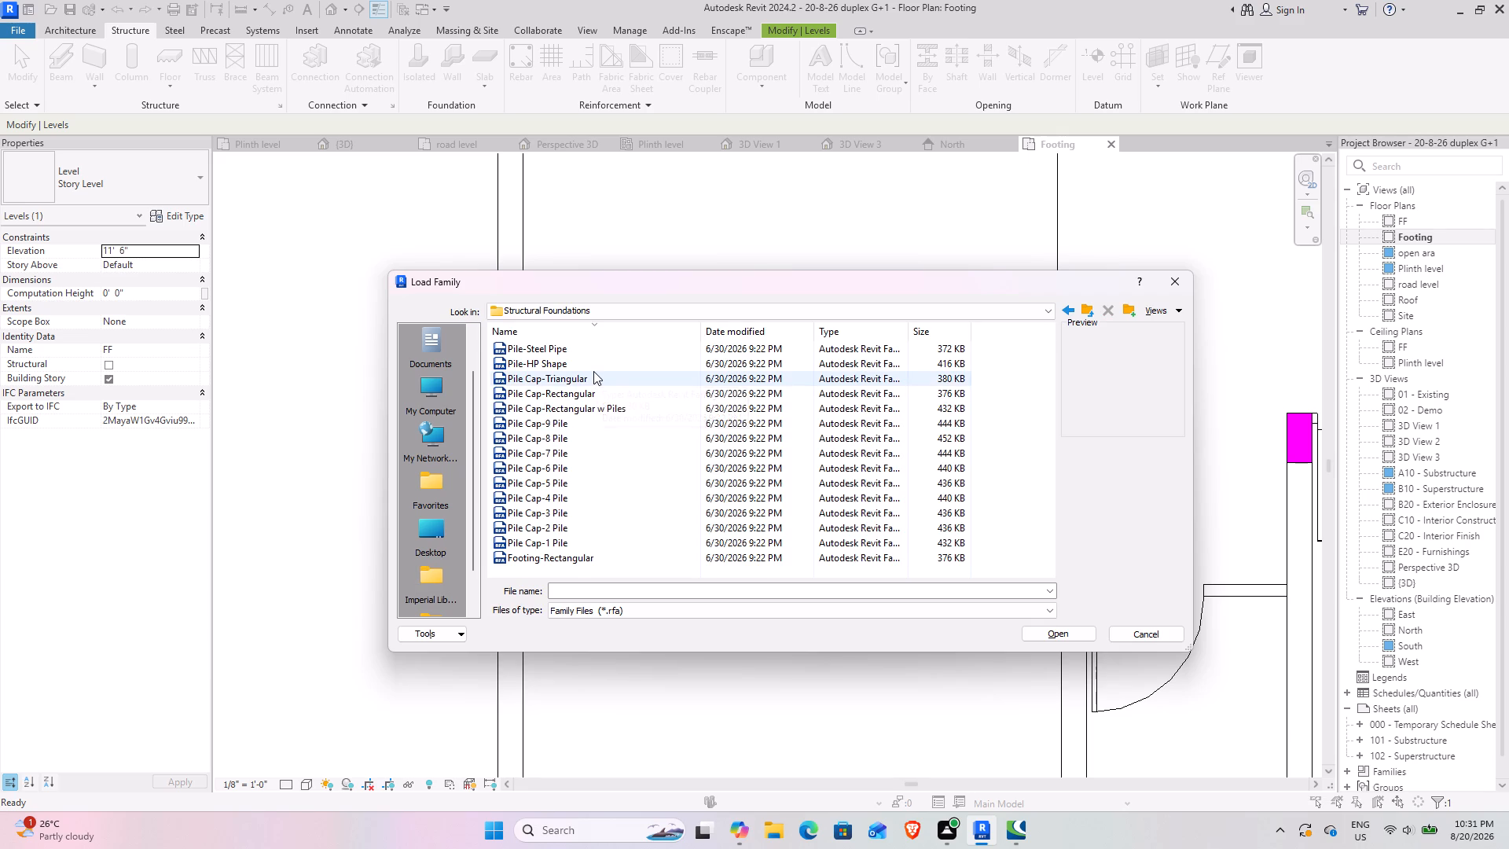
{"action": "scroll", "coordinate": [593, 371], "scroll_direction": "up", "scroll_amount": 12, "text": "ctrl"}
{"action": "scroll", "coordinate": [593, 371], "scroll_direction": "down", "scroll_amount": 1}
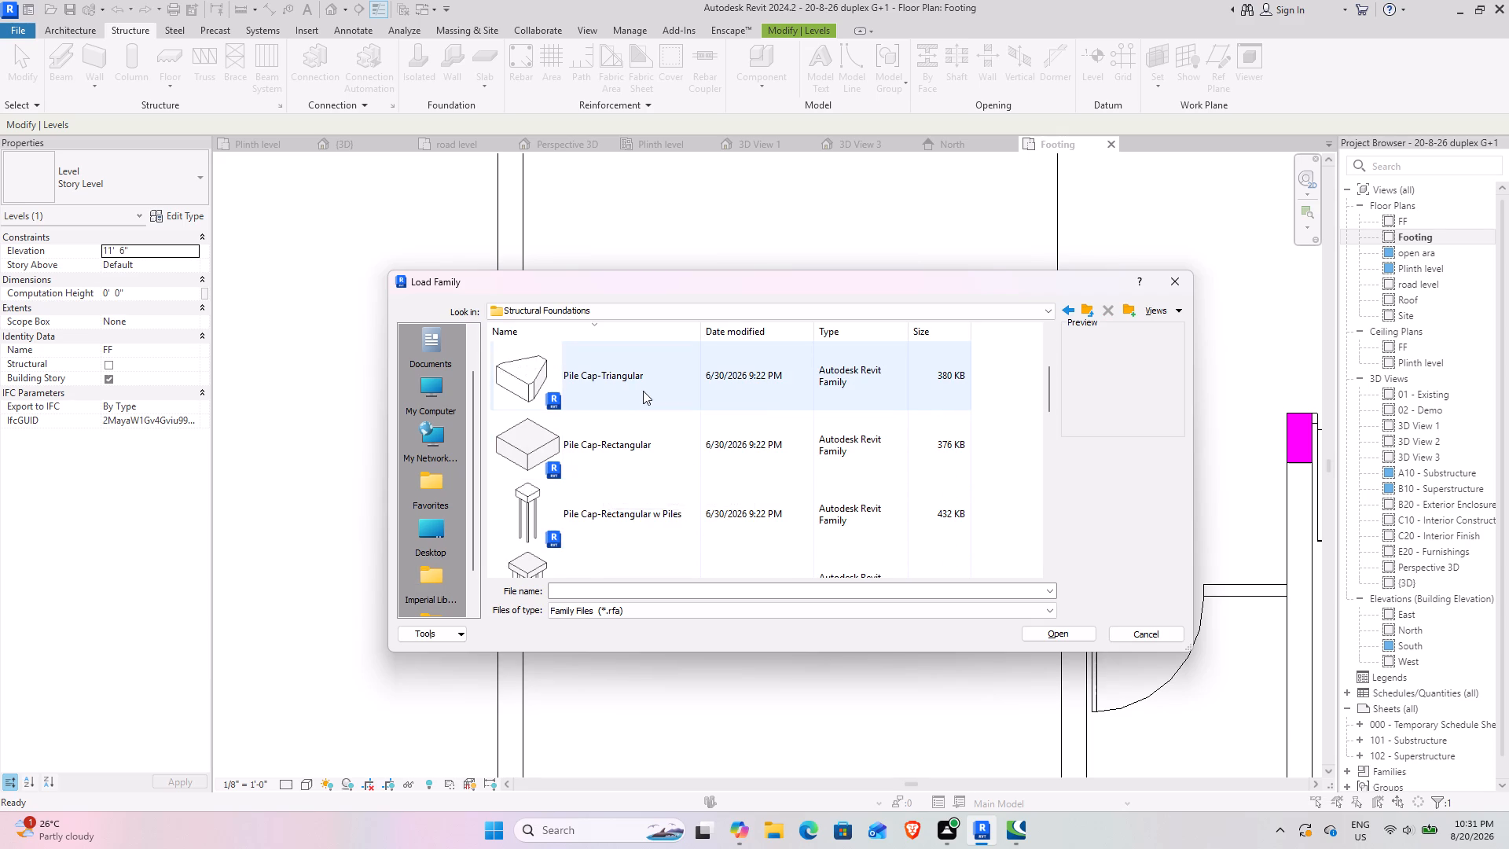
{"action": "scroll", "coordinate": [643, 391], "scroll_direction": "down", "scroll_amount": 5}
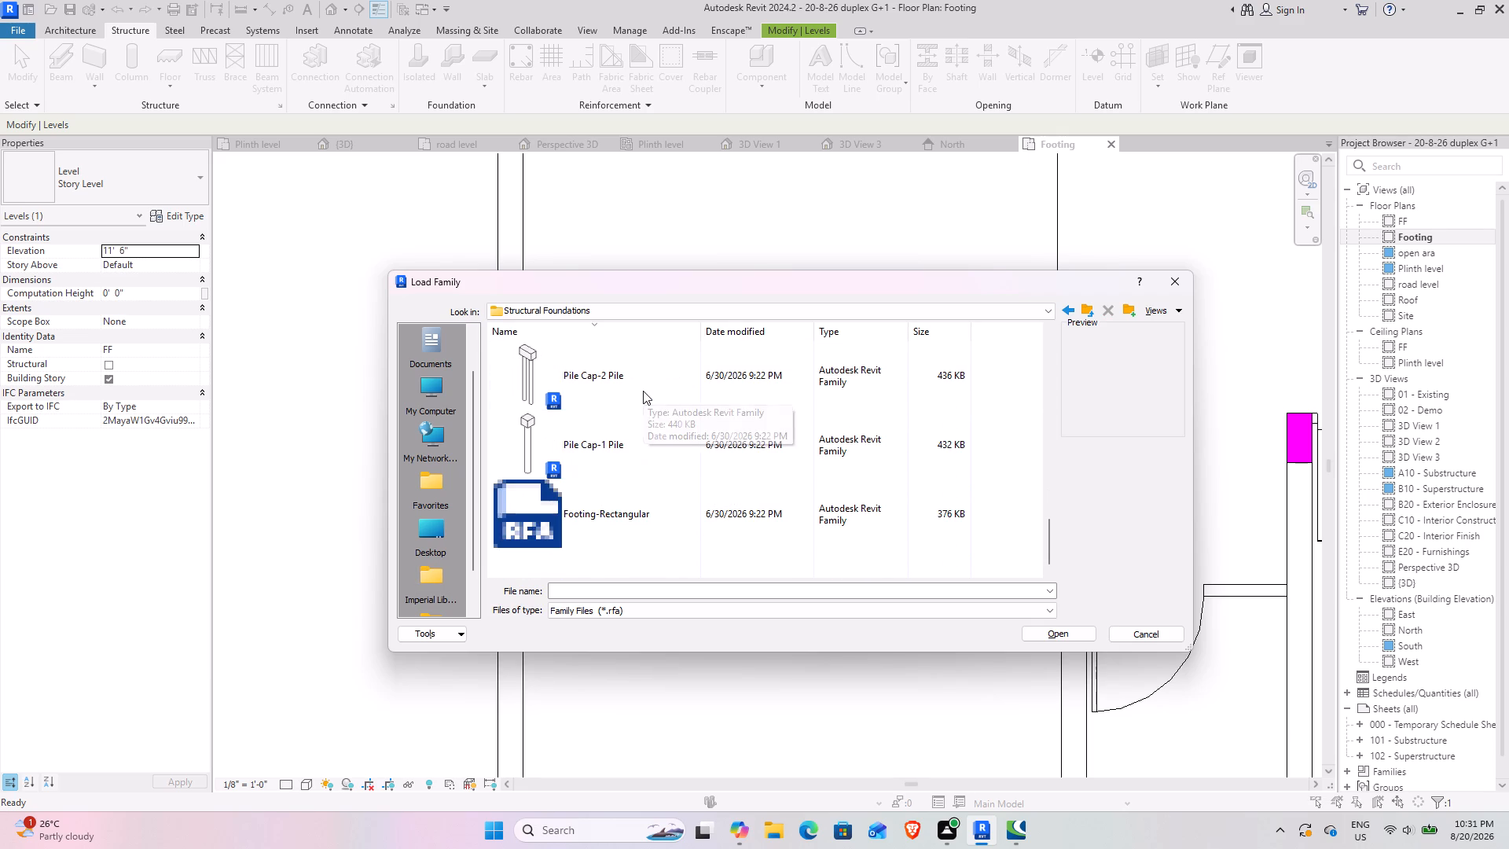
{"action": "scroll", "coordinate": [643, 391], "scroll_direction": "down", "scroll_amount": 2}
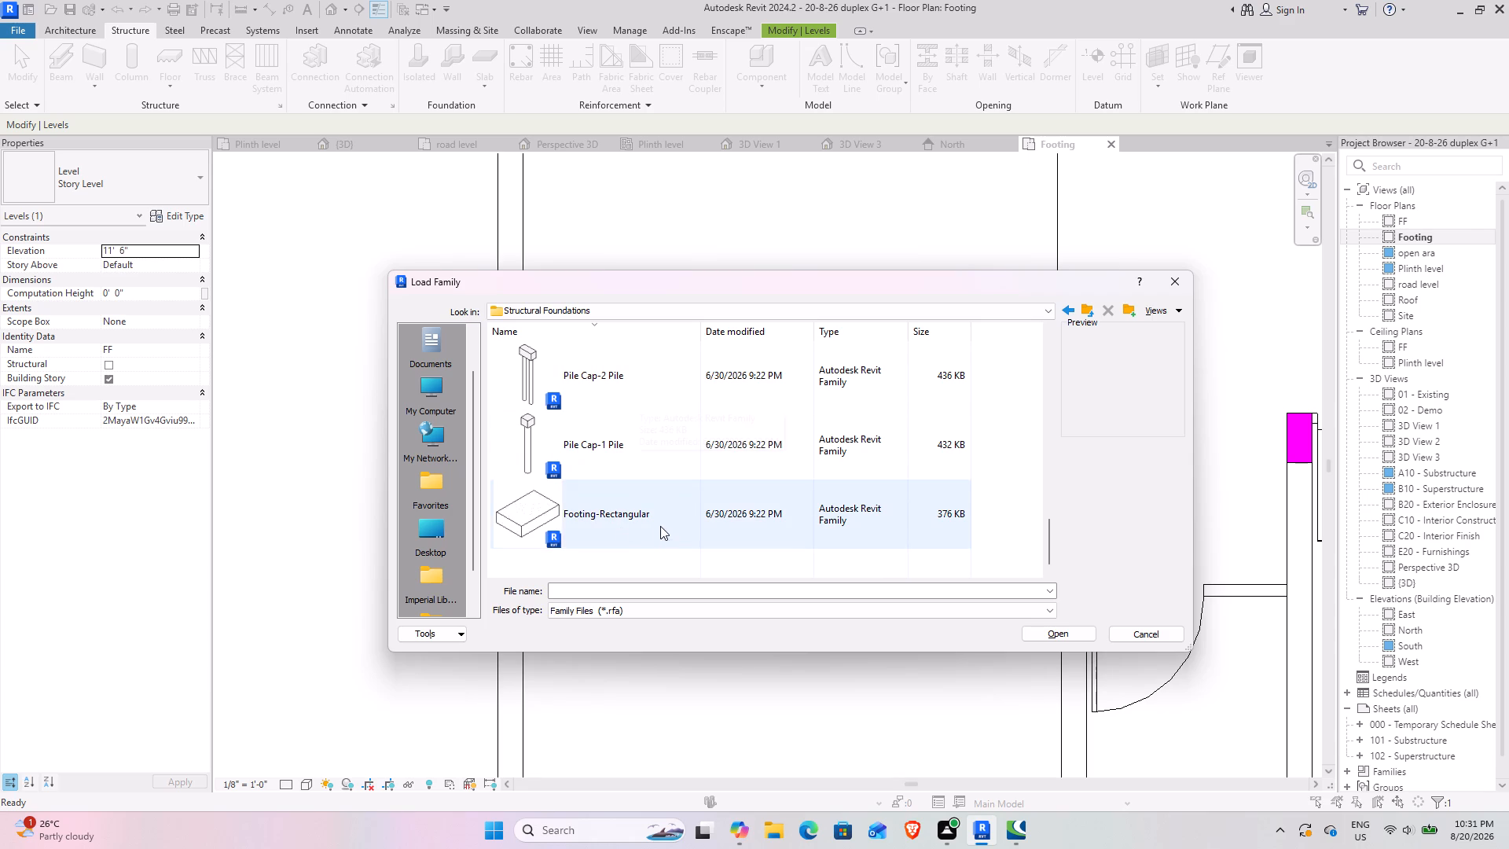
{"action": "left_click", "coordinate": [660, 526]}
{"action": "left_click", "coordinate": [1056, 635]}
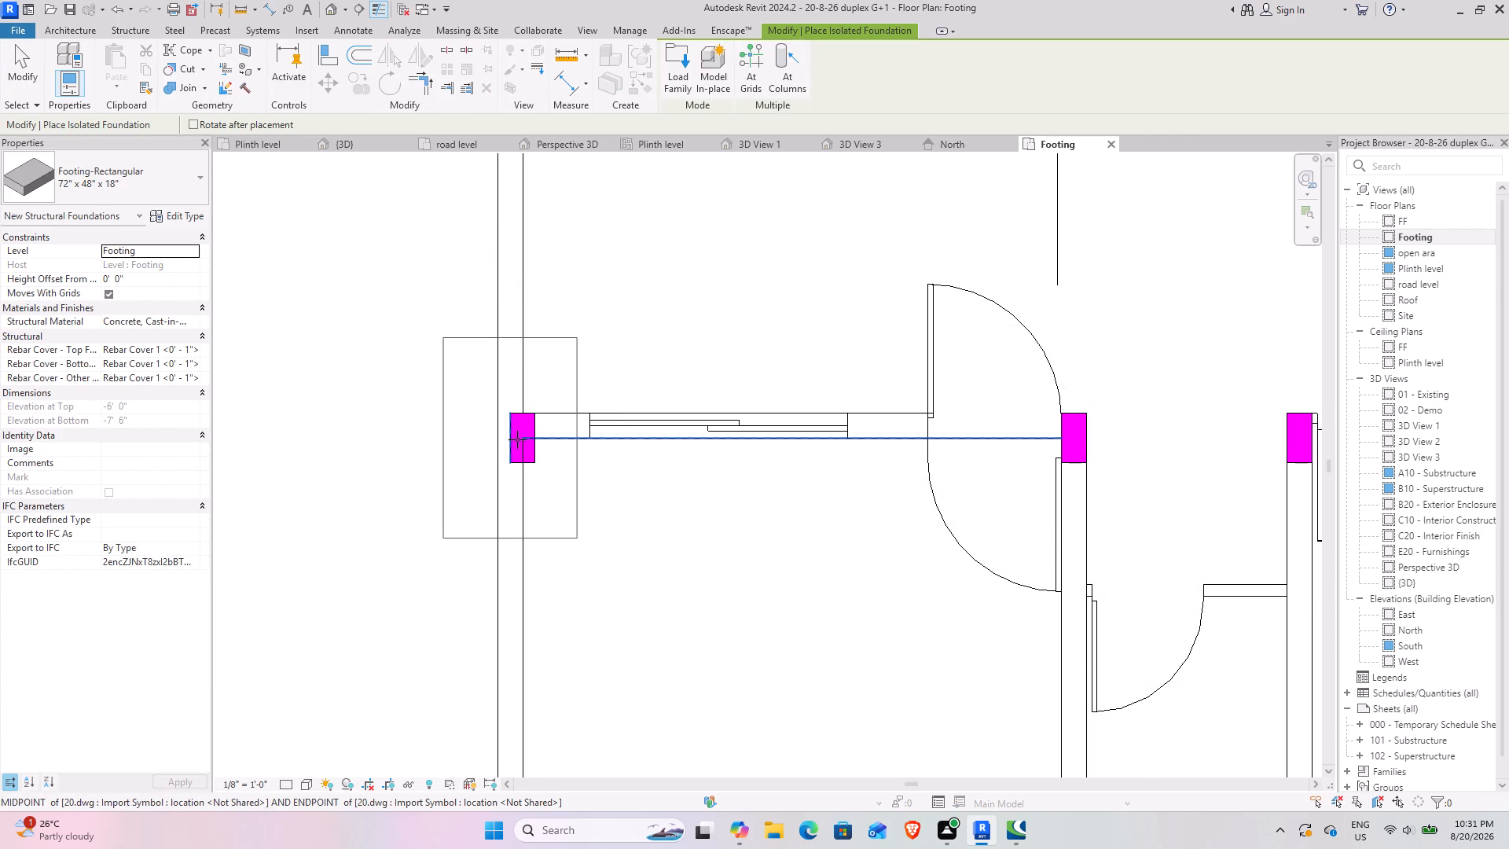
Place 72" x 48" x 18" rectangular footings on the four columns along the wall line just south of the staircase.
{"action": "scroll", "coordinate": [517, 439], "scroll_direction": "up", "scroll_amount": 3}
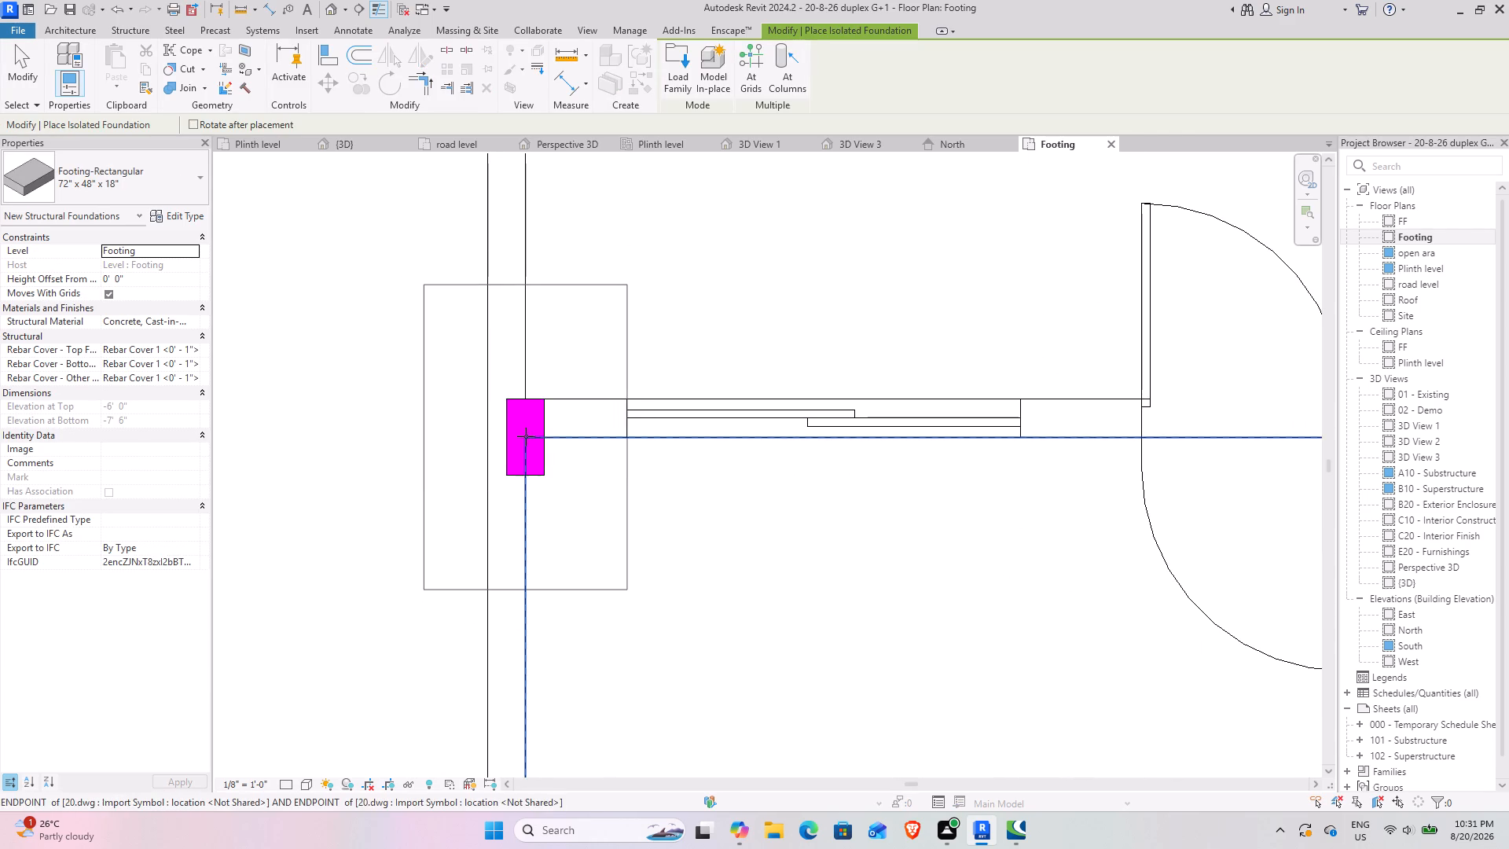
{"action": "scroll", "coordinate": [520, 425], "scroll_direction": "down", "scroll_amount": 3}
{"action": "left_click", "coordinate": [520, 425]}
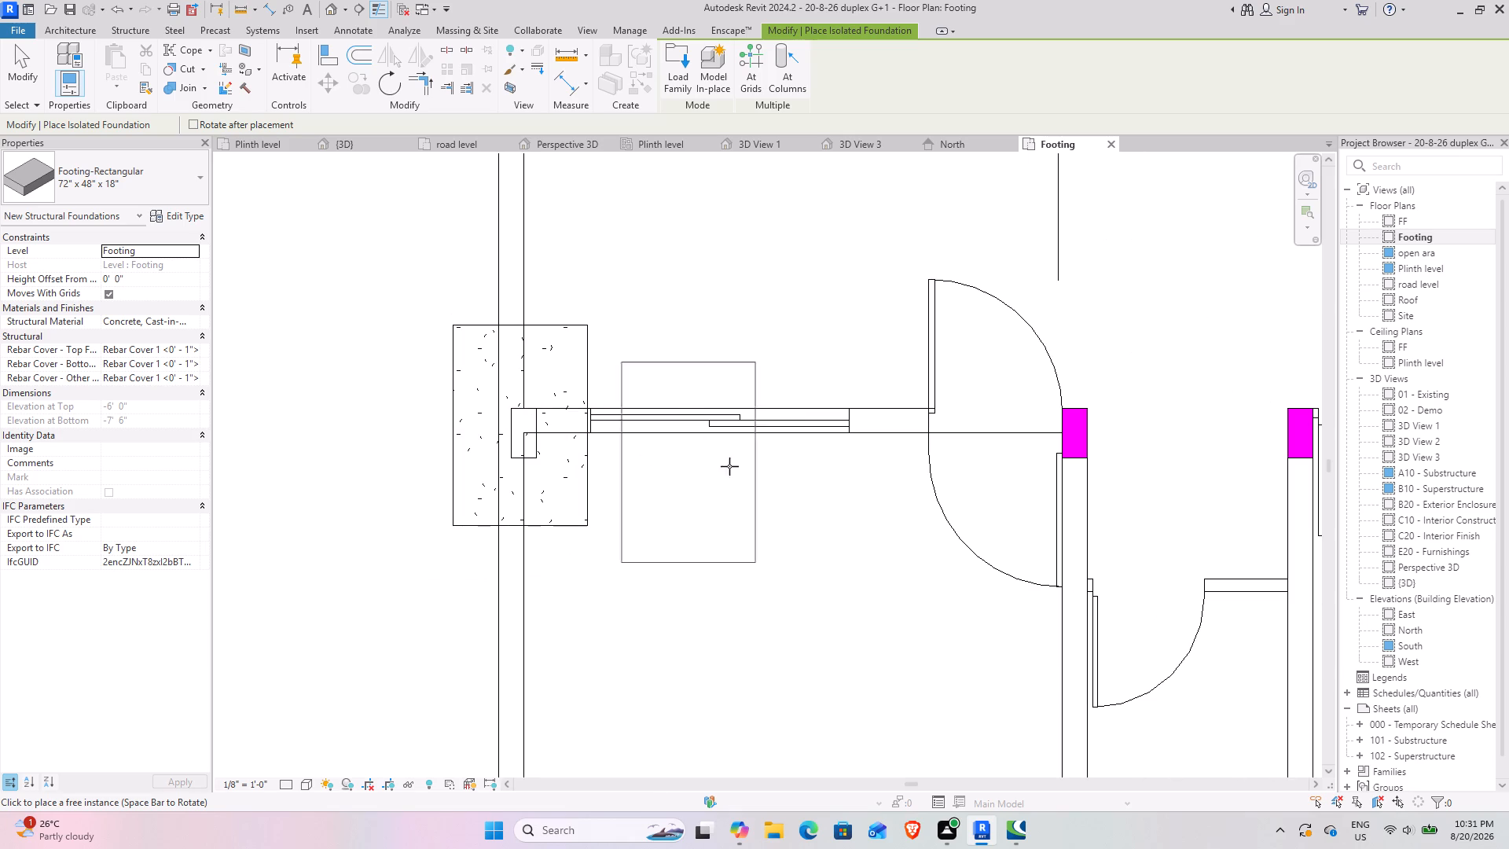
{"action": "left_click", "coordinate": [1076, 432]}
{"action": "middle_click_drag", "start_coordinate": [1089, 432], "coordinate": [740, 431]}
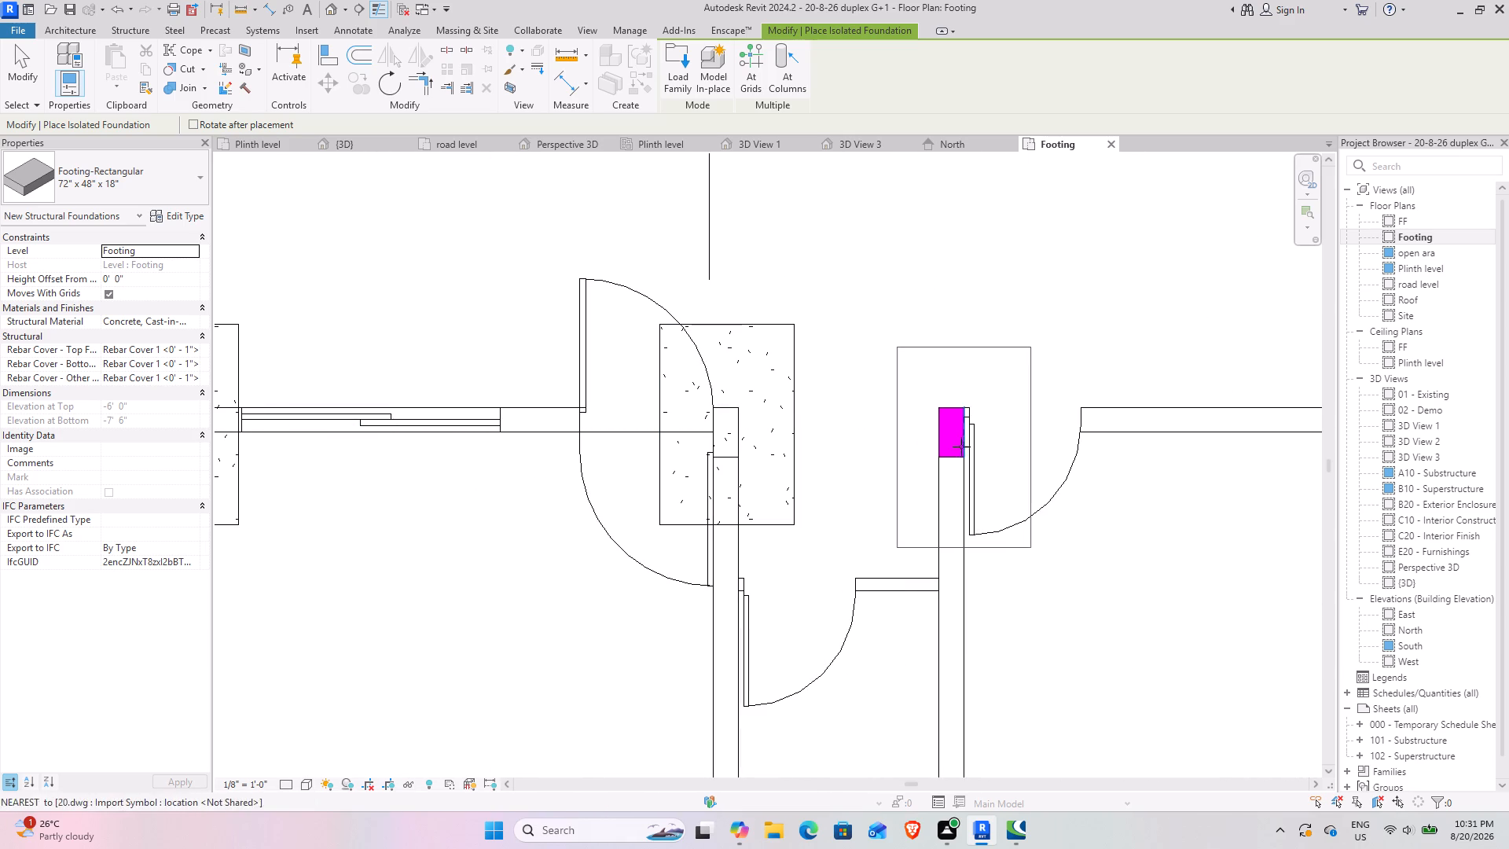
{"action": "left_click", "coordinate": [955, 428]}
{"action": "middle_click_drag", "start_coordinate": [1038, 427], "coordinate": [414, 425]}
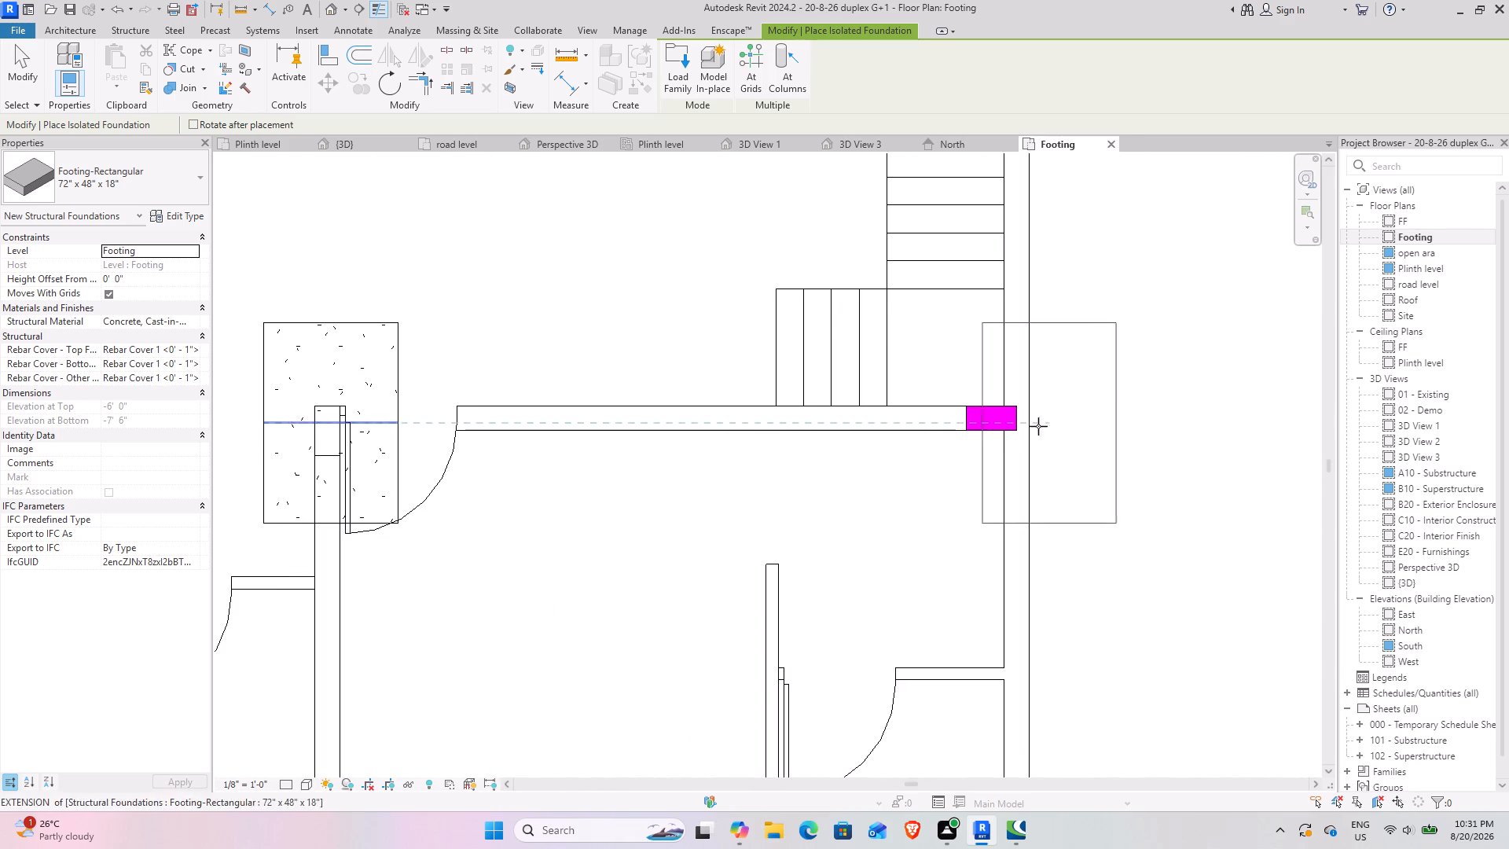
{"action": "left_click", "coordinate": [986, 417]}
Place the same rectangular footings on the five southernmost columns, from the southeast corner across to the west outer wall.
{"action": "scroll", "coordinate": [847, 362], "scroll_direction": "down", "scroll_amount": 5}
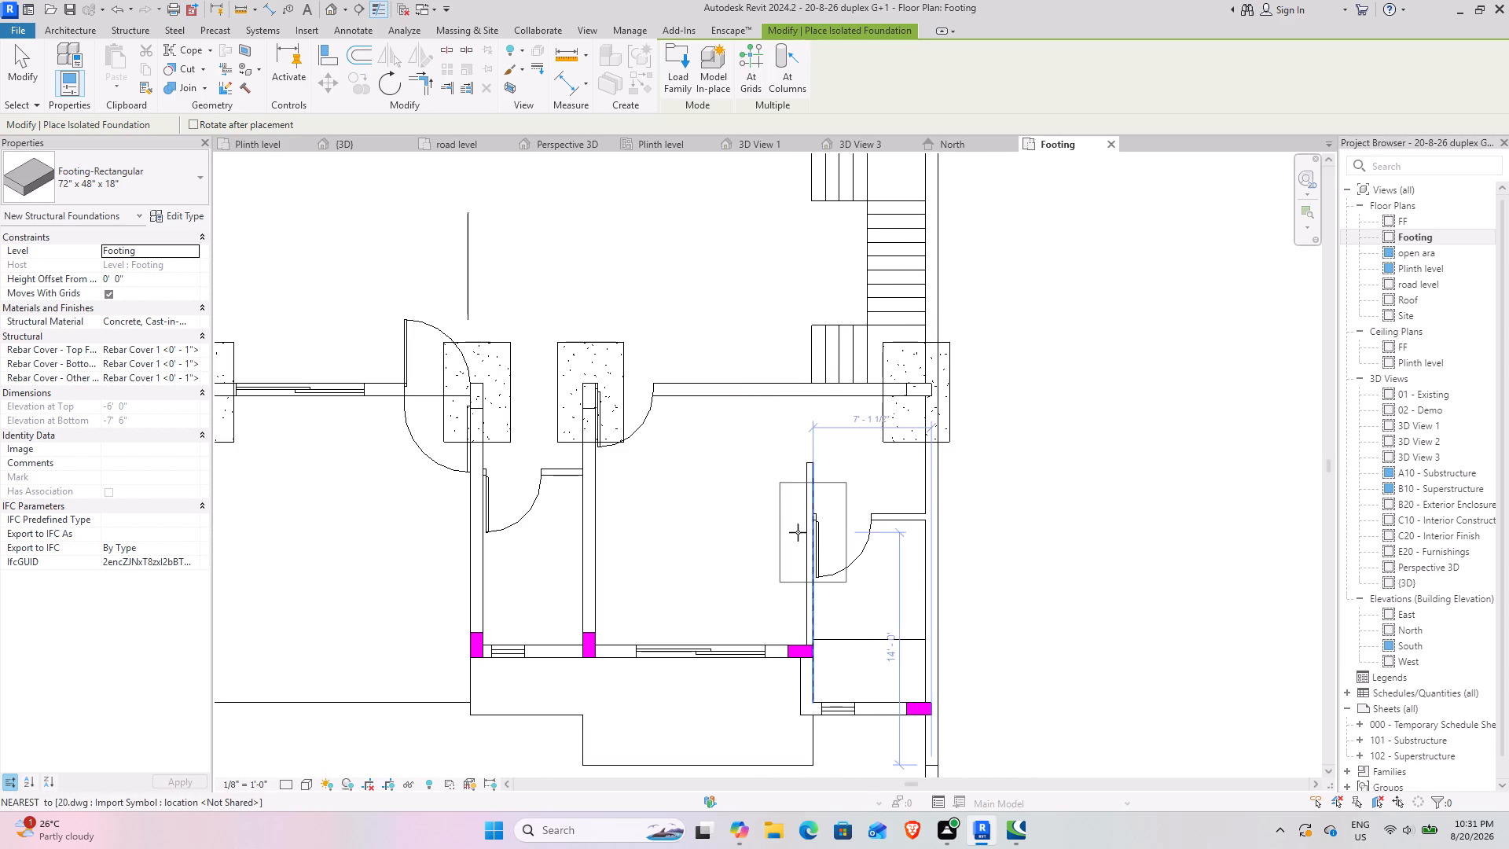
{"action": "middle_click_drag", "start_coordinate": [781, 538], "coordinate": [778, 371]}
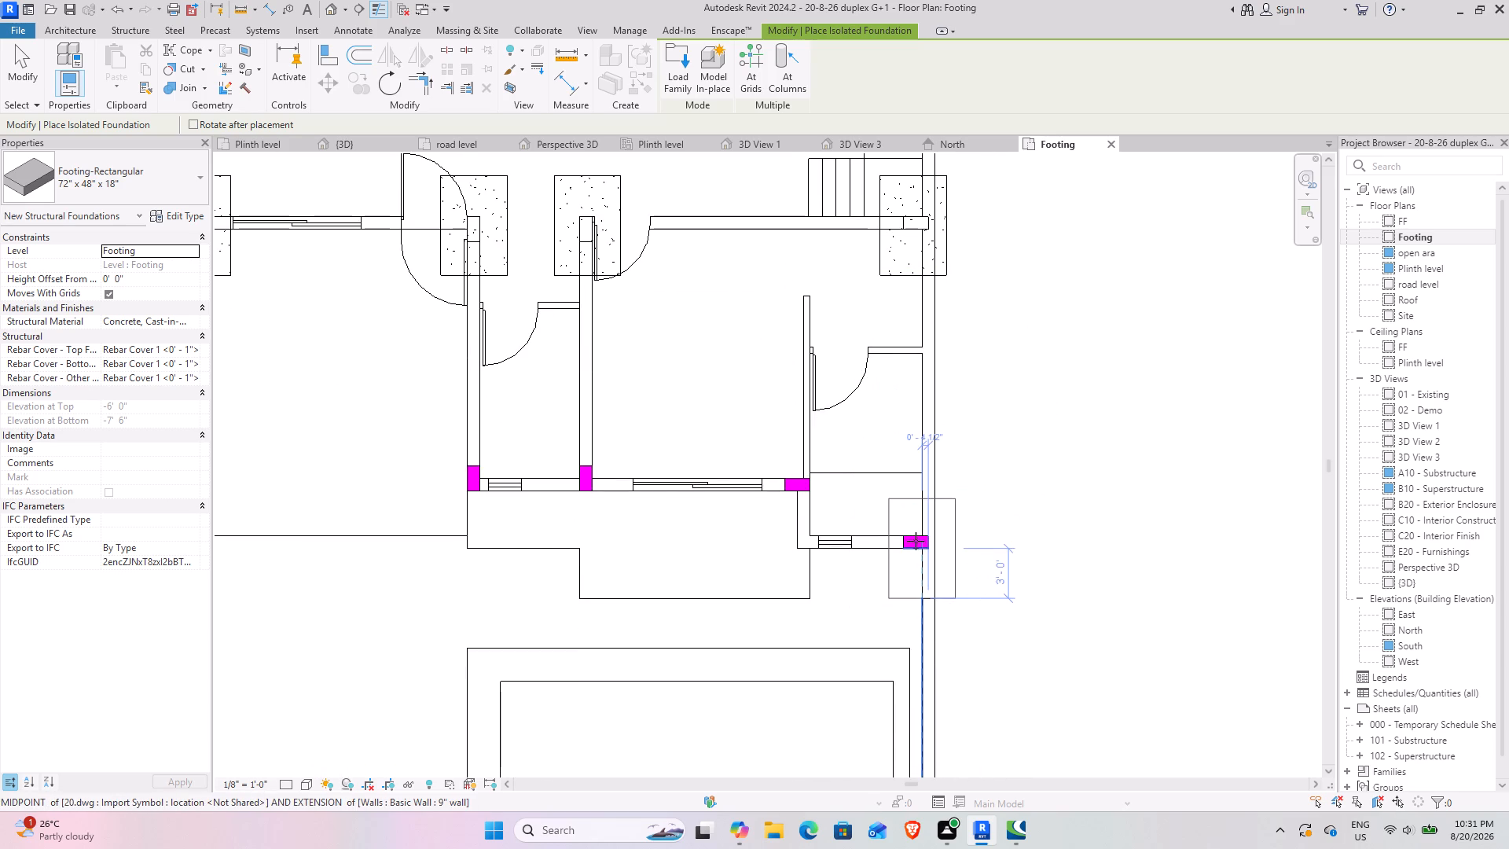
{"action": "left_click", "coordinate": [915, 538]}
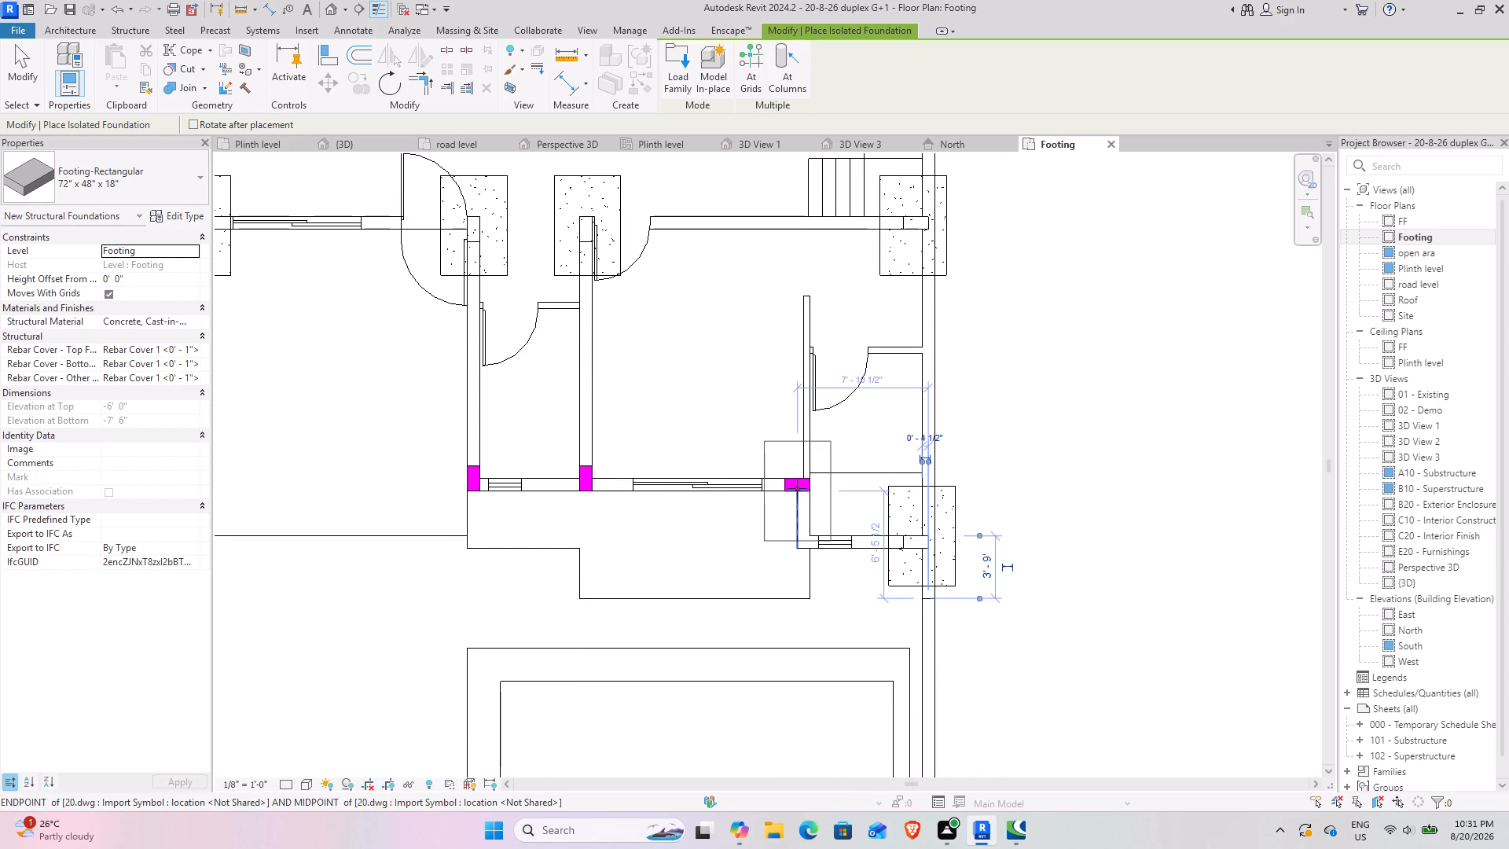
{"action": "left_click", "coordinate": [792, 487]}
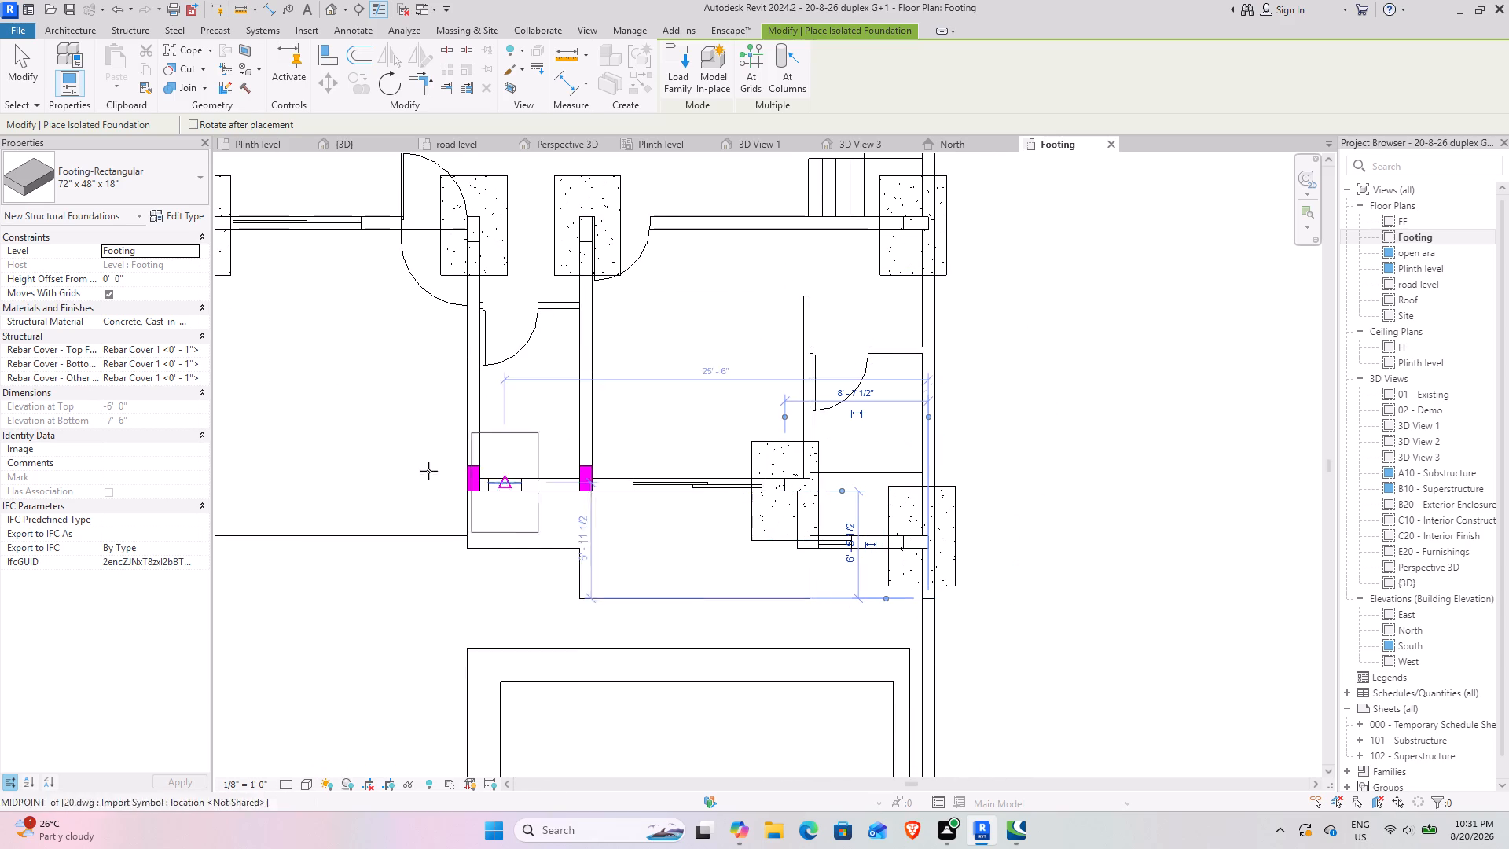
{"action": "left_click", "coordinate": [584, 479]}
{"action": "left_click", "coordinate": [476, 482]}
{"action": "scroll", "coordinate": [331, 518], "scroll_direction": "down", "scroll_amount": 2}
{"action": "middle_click_drag", "start_coordinate": [367, 516], "coordinate": [688, 525]}
{"action": "left_click", "coordinate": [556, 509]}
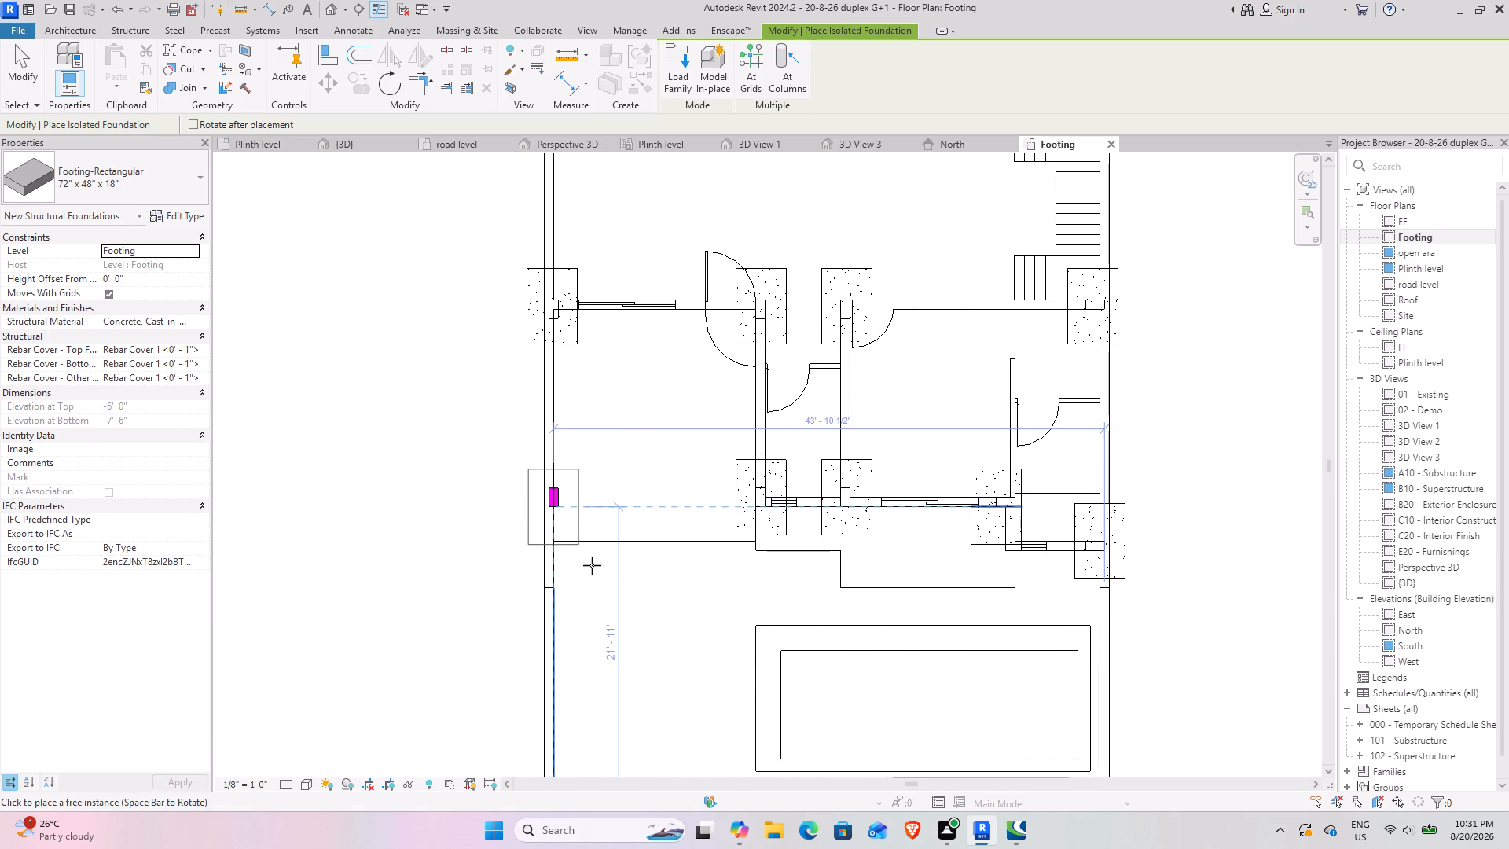
Place rectangular footings on the four columns along the wall line just north of the staircase.
{"action": "middle_click_drag", "start_coordinate": [588, 571], "coordinate": [553, 654]}
{"action": "middle_click_drag", "start_coordinate": [609, 384], "coordinate": [609, 649]}
{"action": "left_click", "coordinate": [524, 460]}
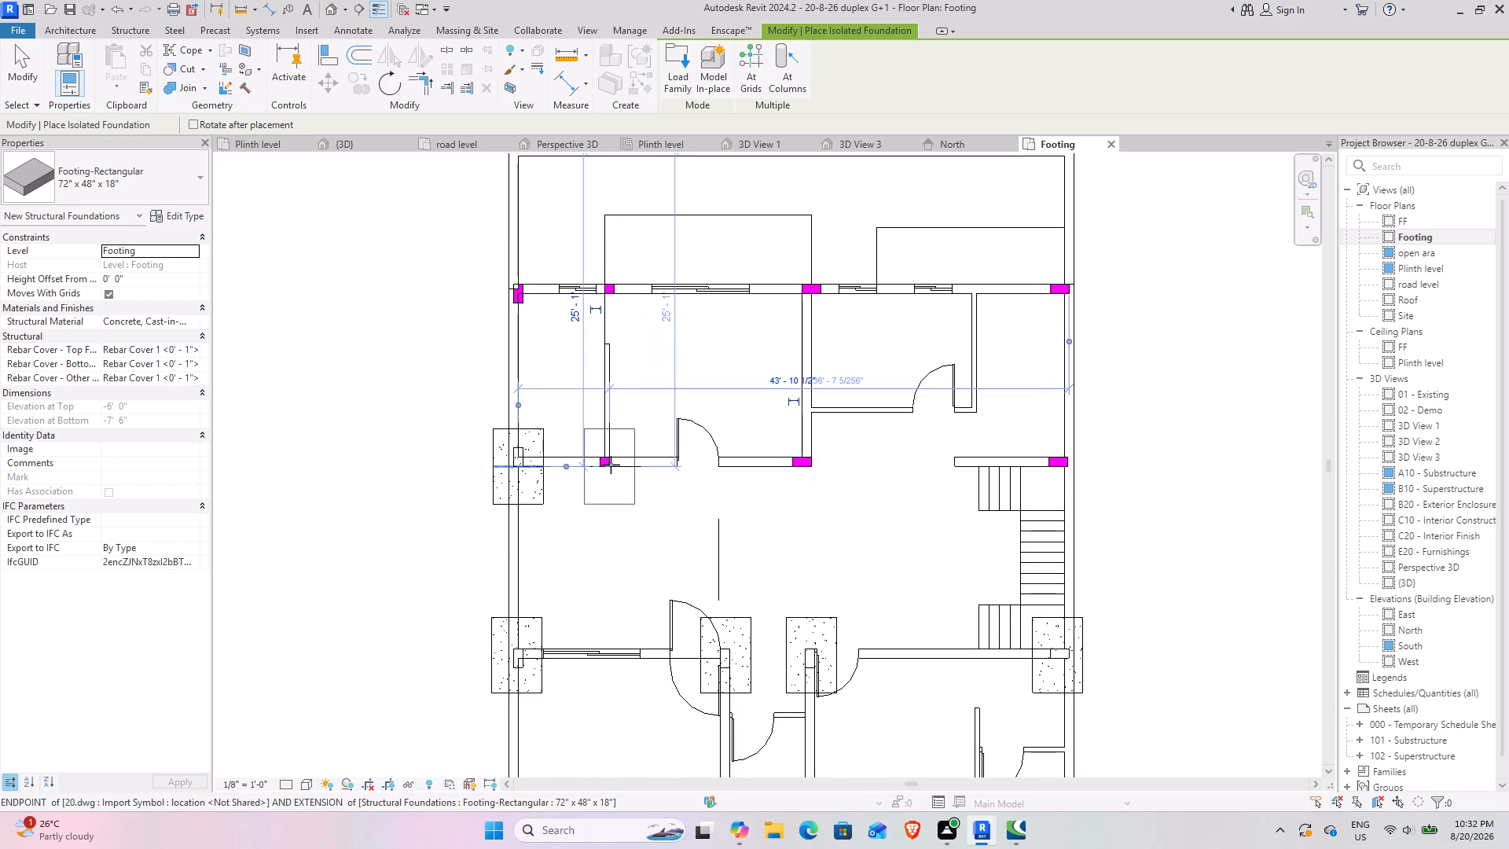
{"action": "left_click", "coordinate": [611, 465]}
{"action": "left_click", "coordinate": [799, 464]}
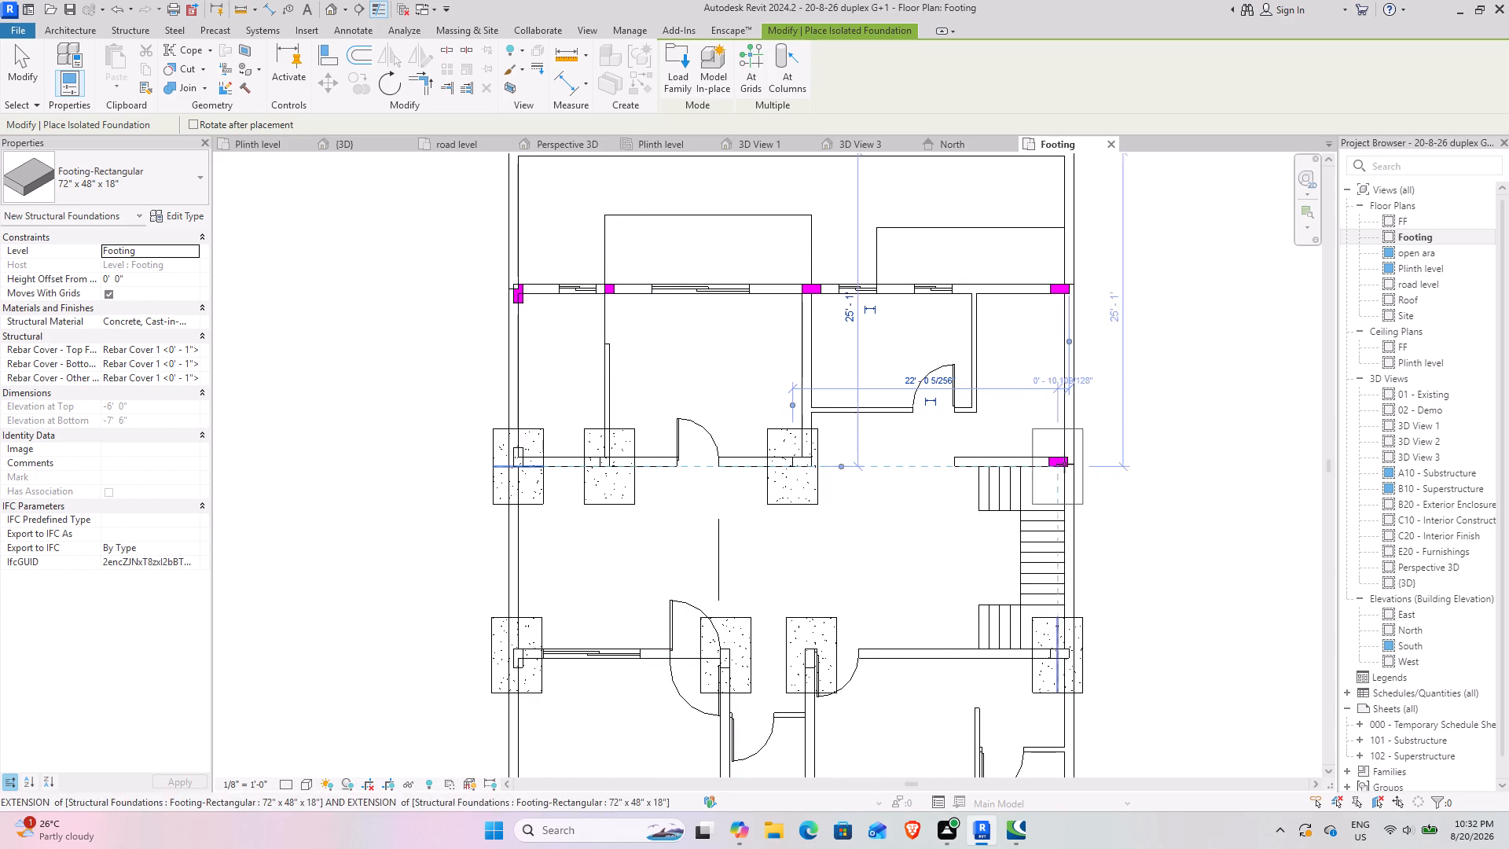
{"action": "left_click", "coordinate": [1055, 464]}
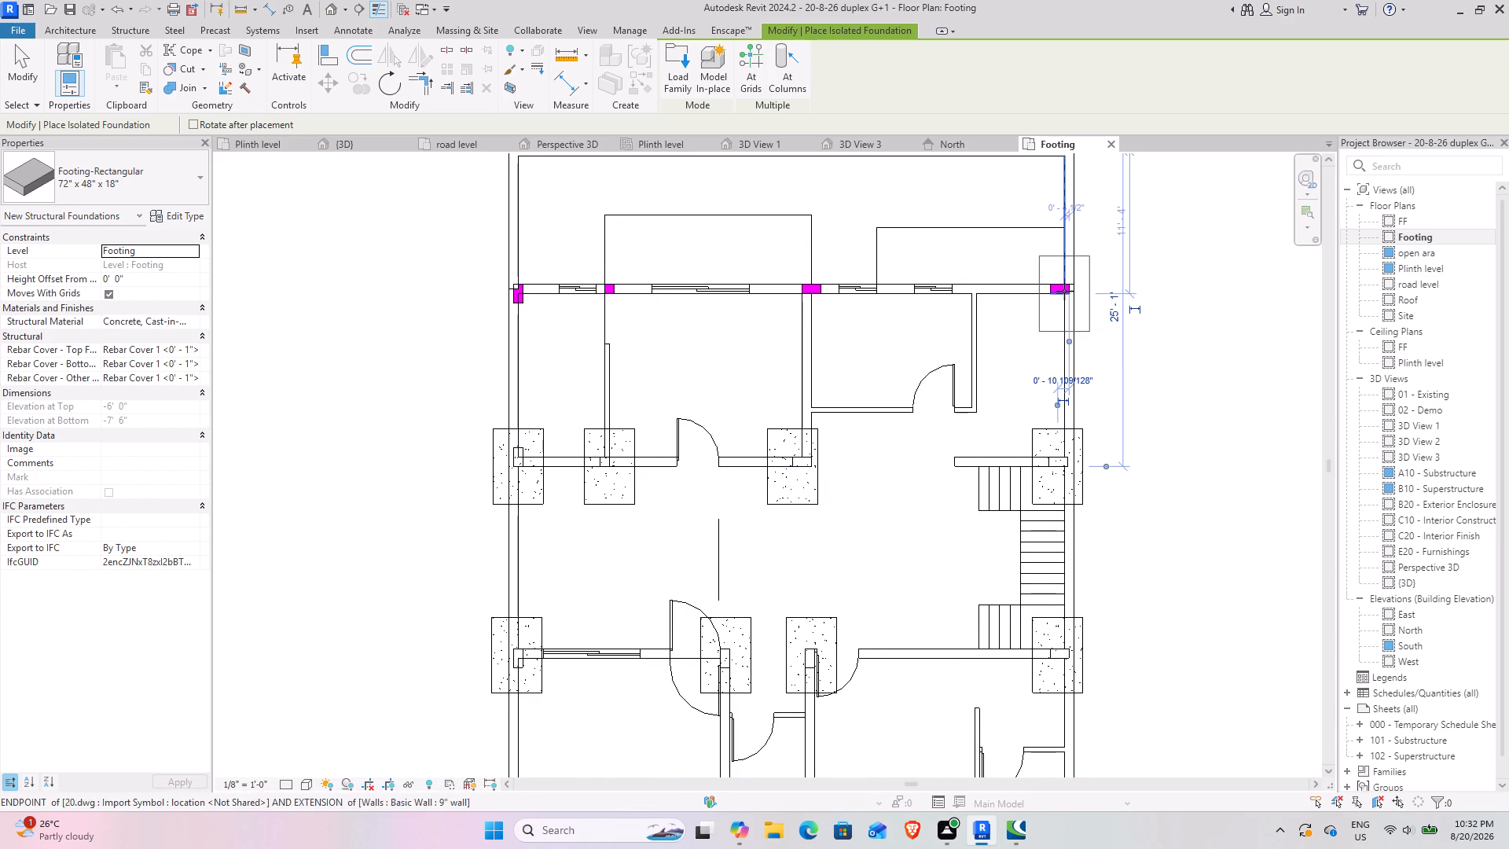
Place rectangular footings on the four columns of the northernmost wall line and finish placing foundations.
{"action": "left_click", "coordinate": [1061, 288]}
{"action": "left_click", "coordinate": [810, 294]}
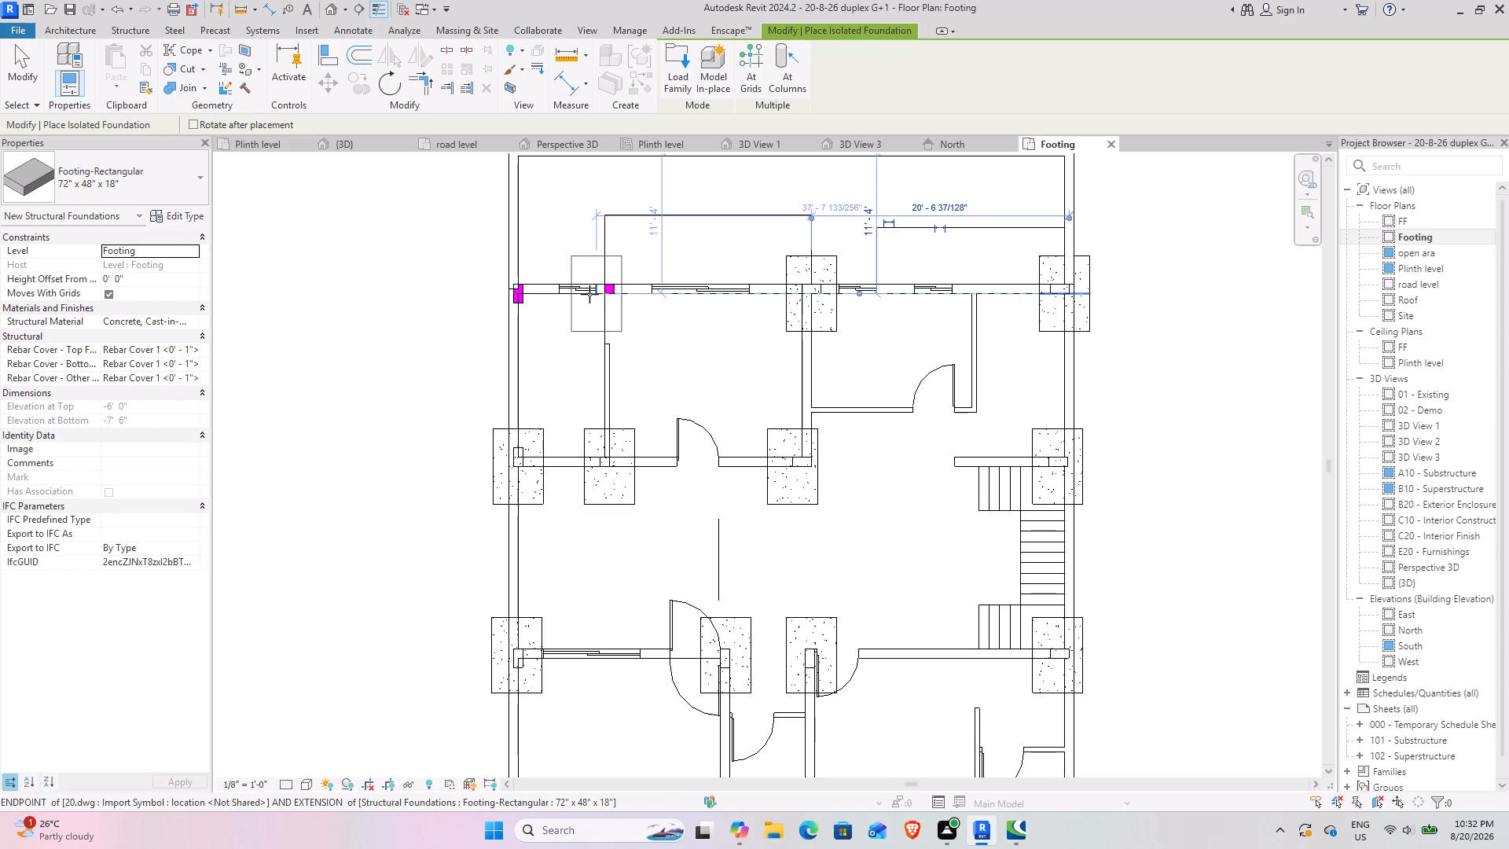
{"action": "left_click", "coordinate": [614, 290]}
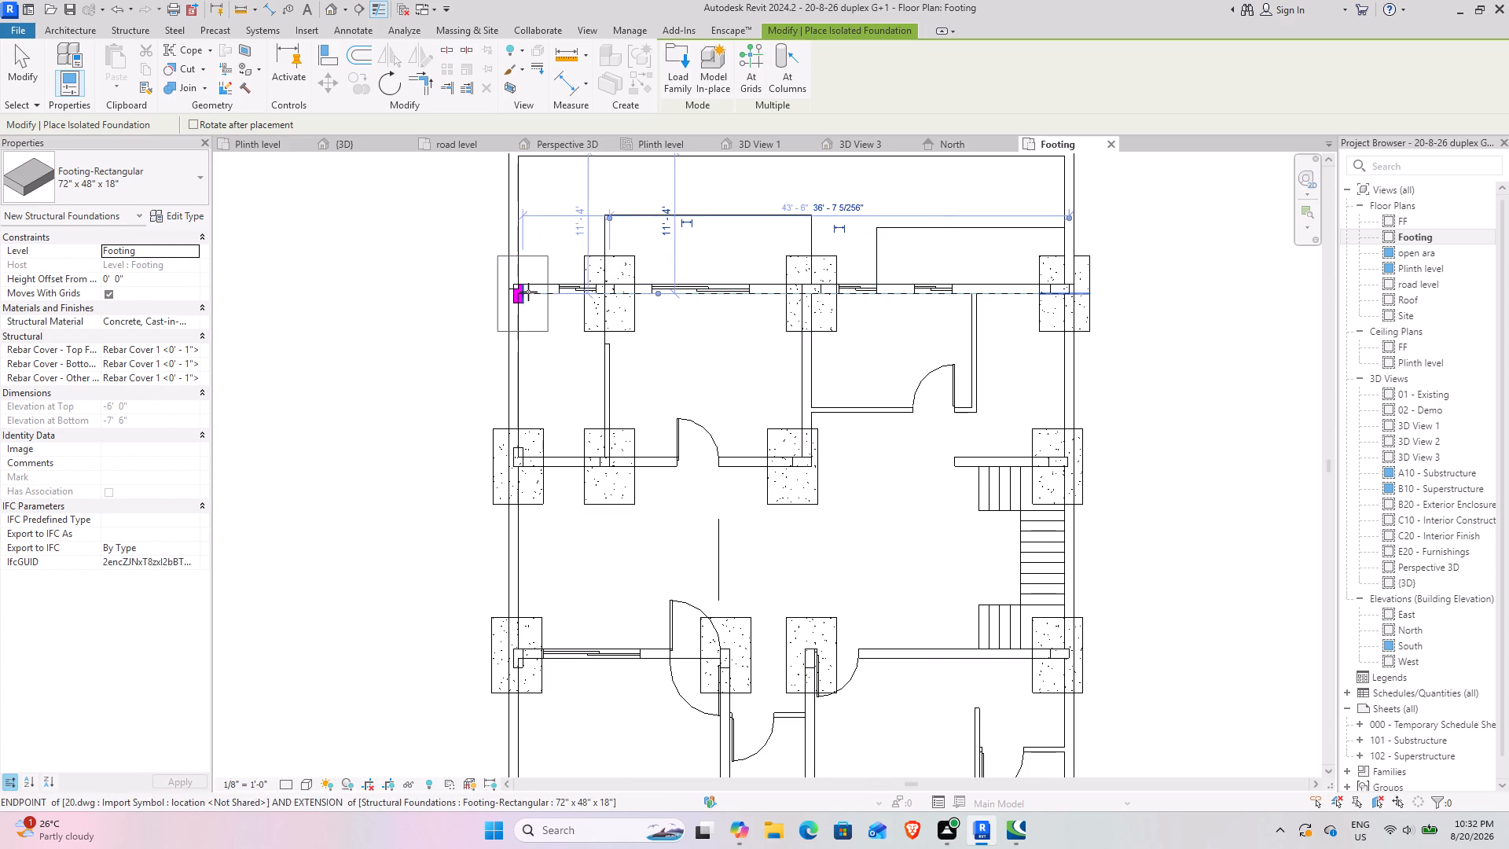
{"action": "left_click", "coordinate": [528, 292]}
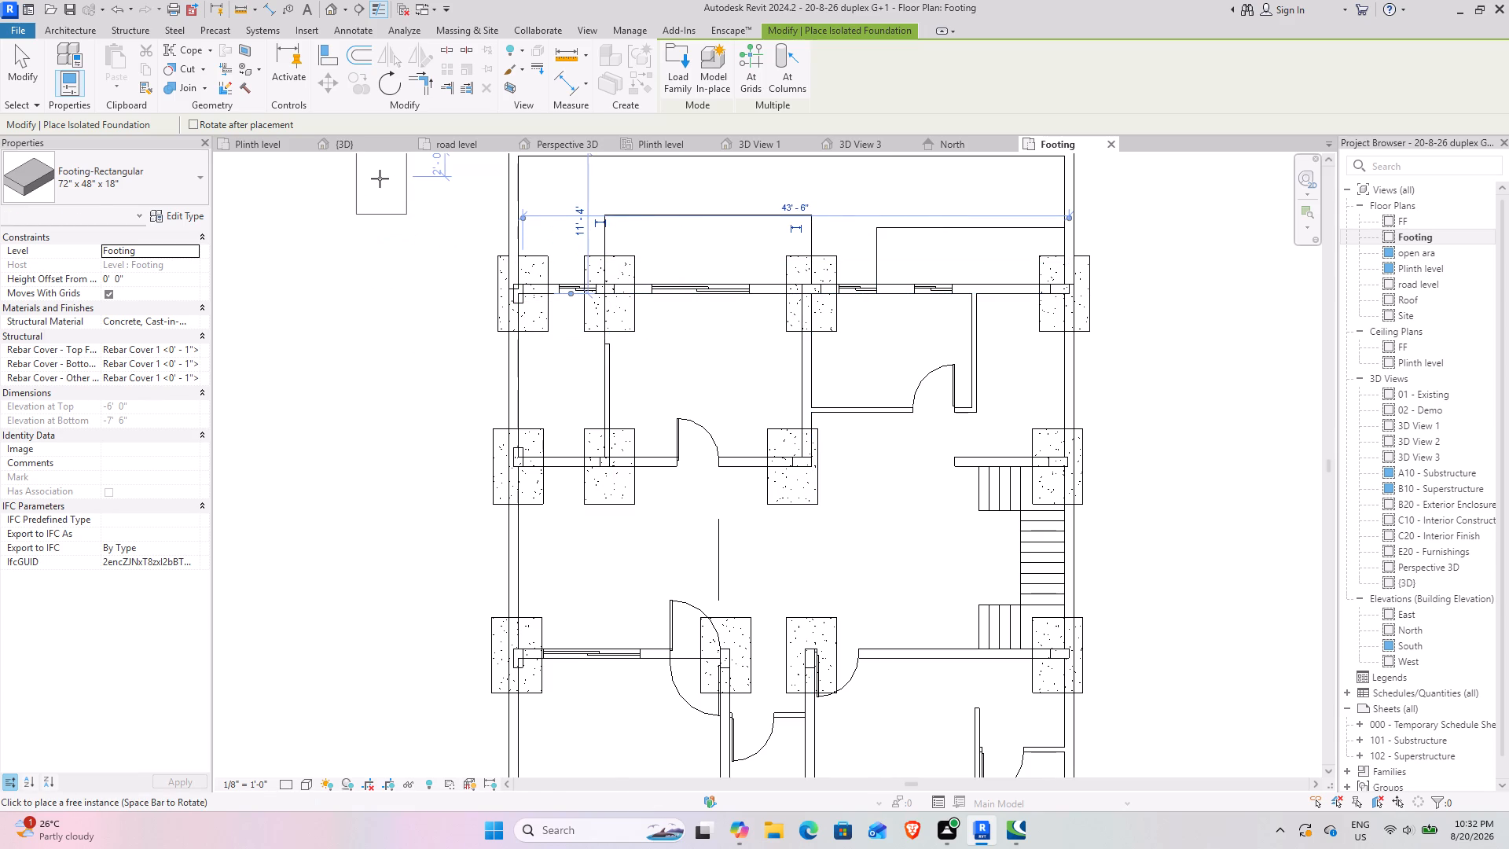
{"action": "key", "text": "Escape"}
{"action": "key", "text": "Escape"}
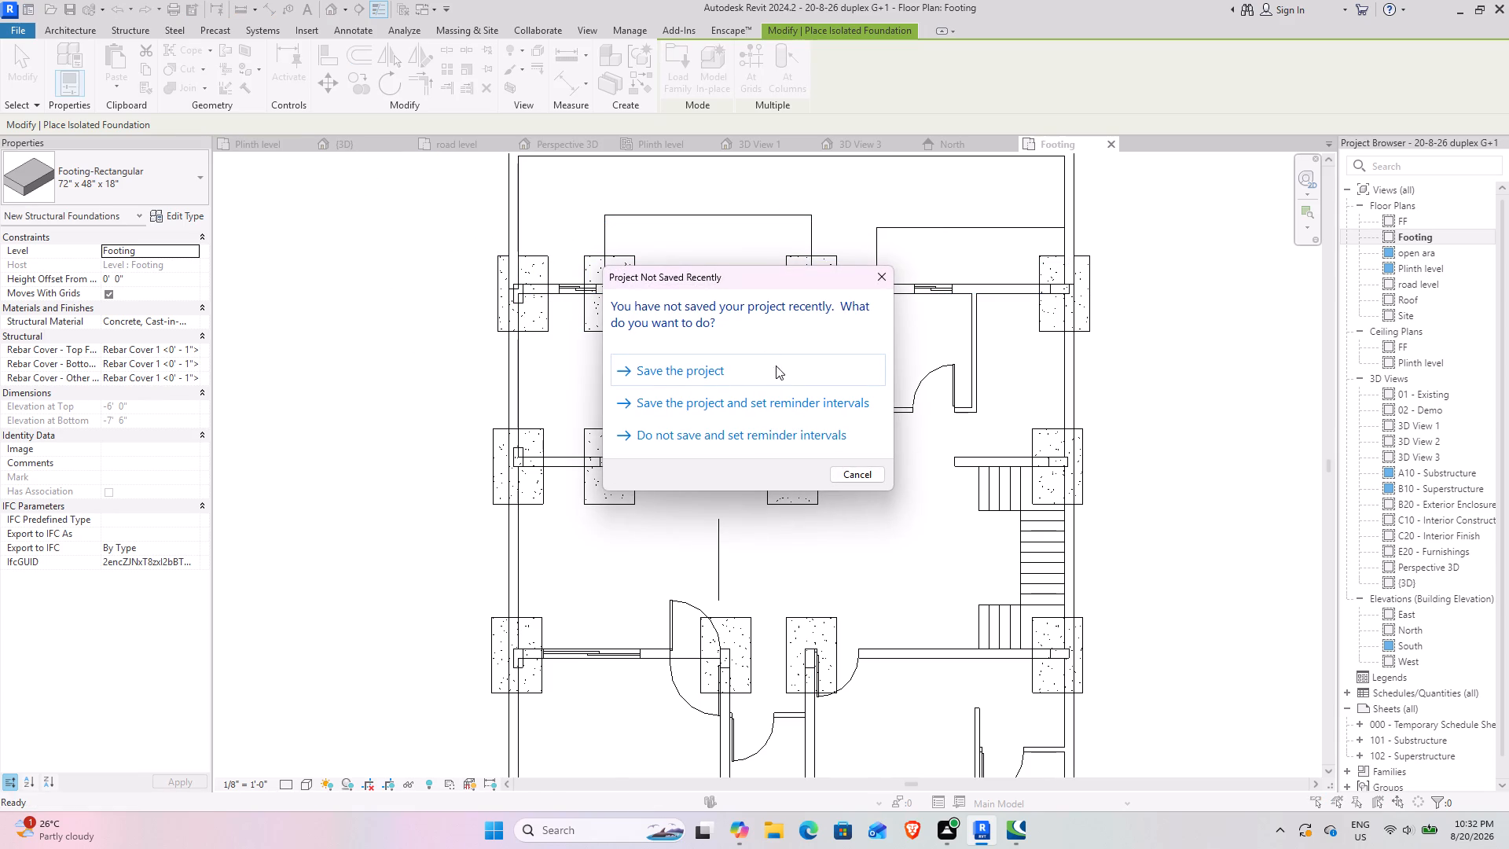
Save the project.
{"action": "left_click", "coordinate": [751, 365]}
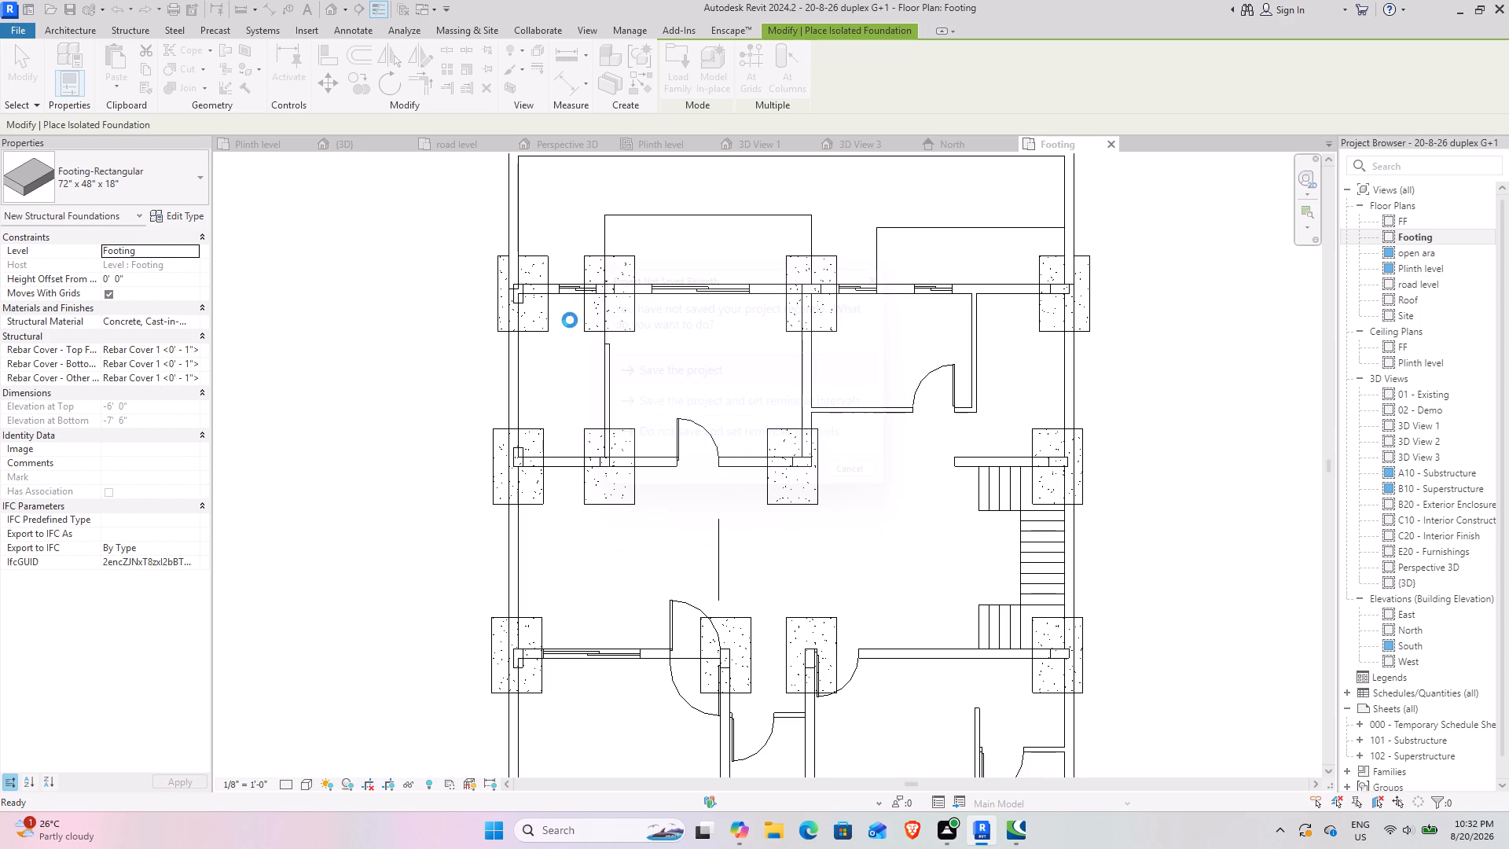
Start a structural column and duplicate the Concrete-Rectangular-Column 12 x 18 type as 9X18.
{"action": "scroll", "coordinate": [542, 295], "scroll_direction": "up", "scroll_amount": 6}
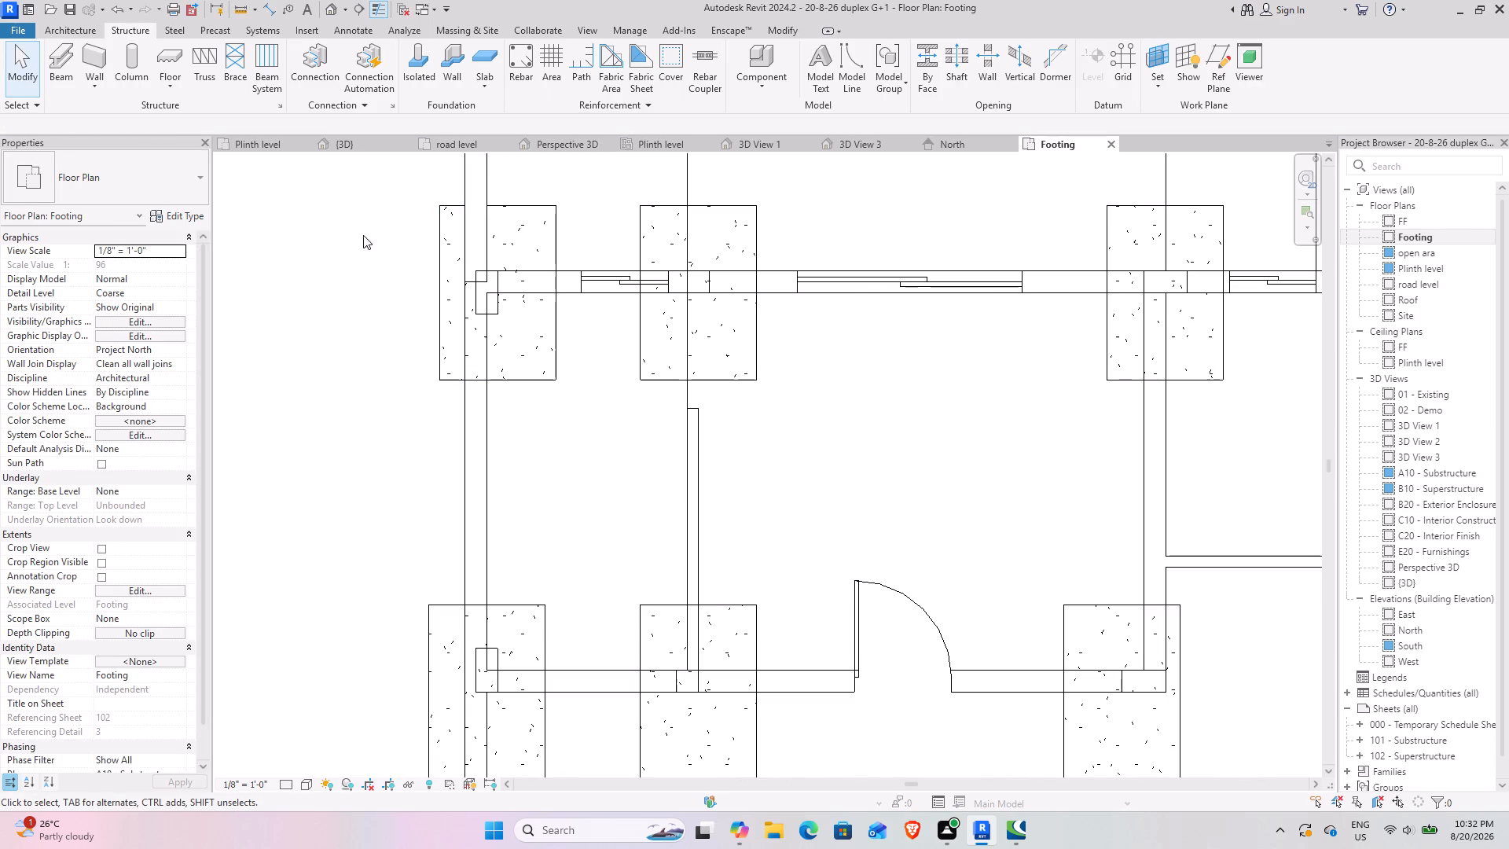
{"action": "left_click", "coordinate": [119, 79]}
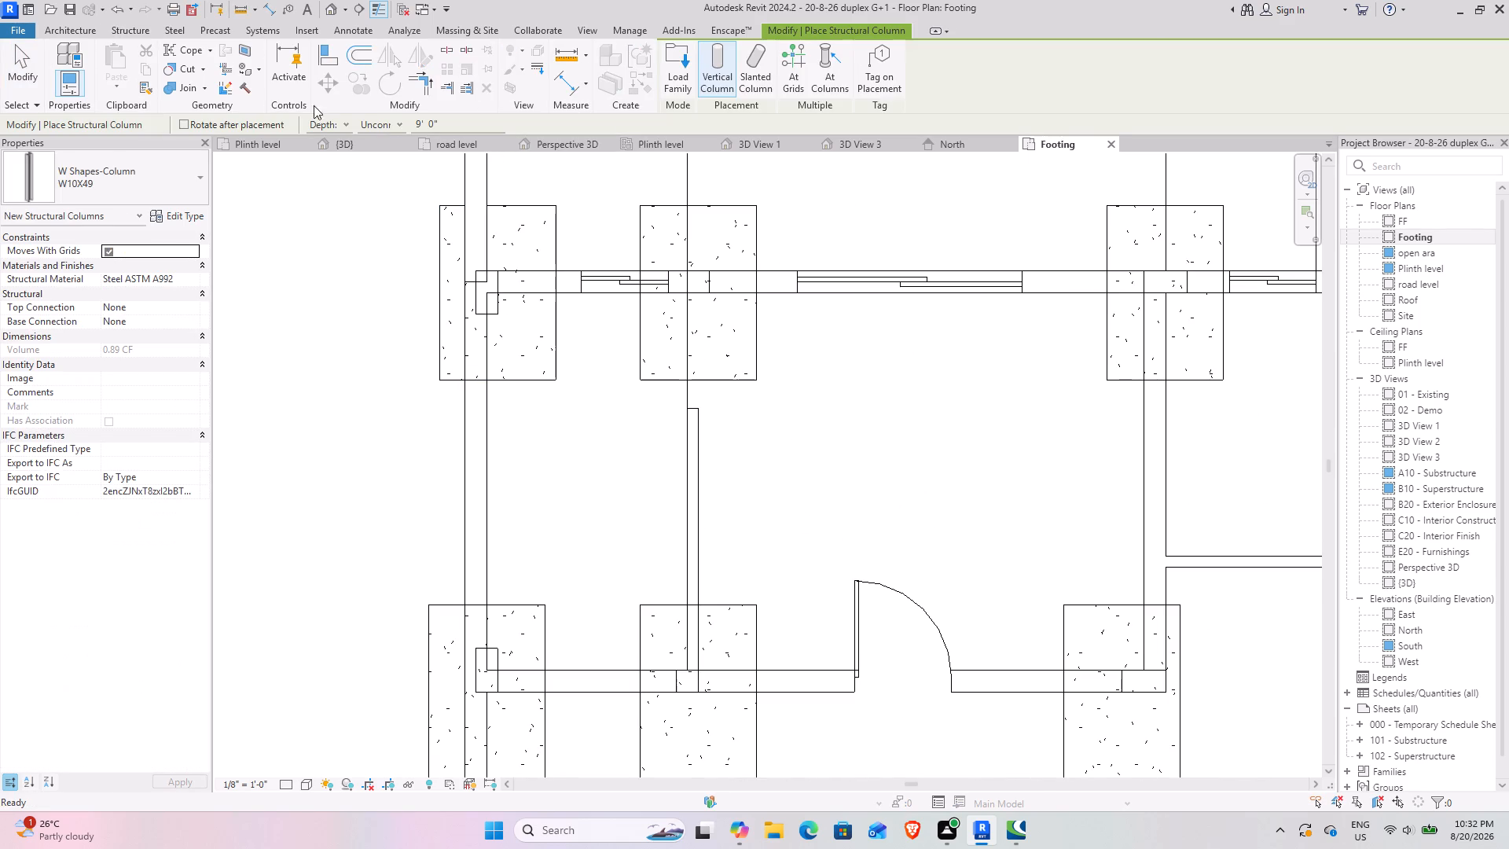
{"action": "left_click", "coordinate": [178, 182]}
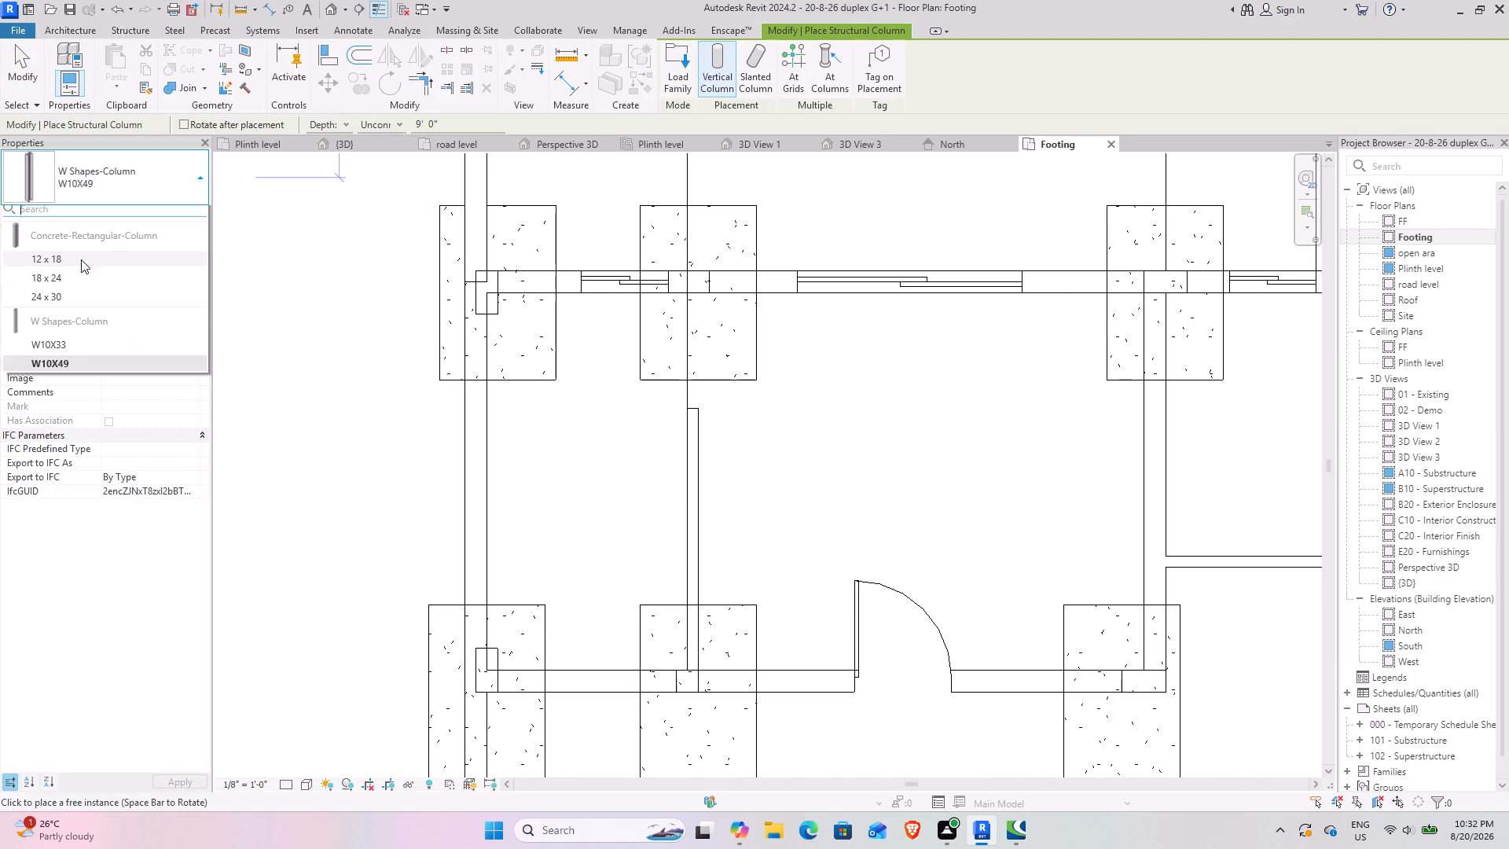
{"action": "scroll", "coordinate": [79, 270], "scroll_direction": "down", "scroll_amount": 3}
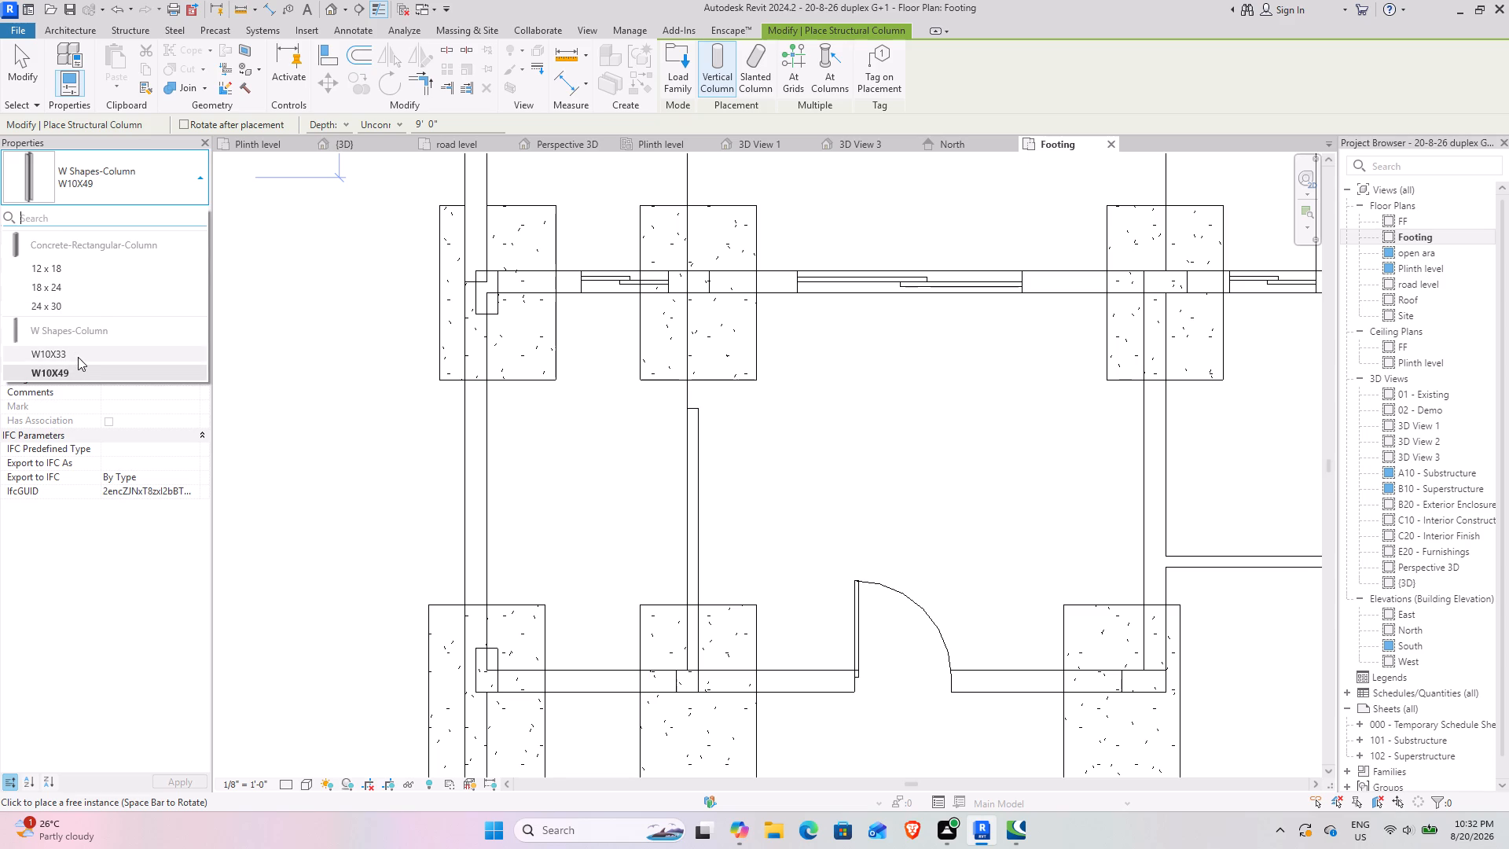
{"action": "left_click", "coordinate": [78, 357]}
{"action": "left_click", "coordinate": [143, 186]}
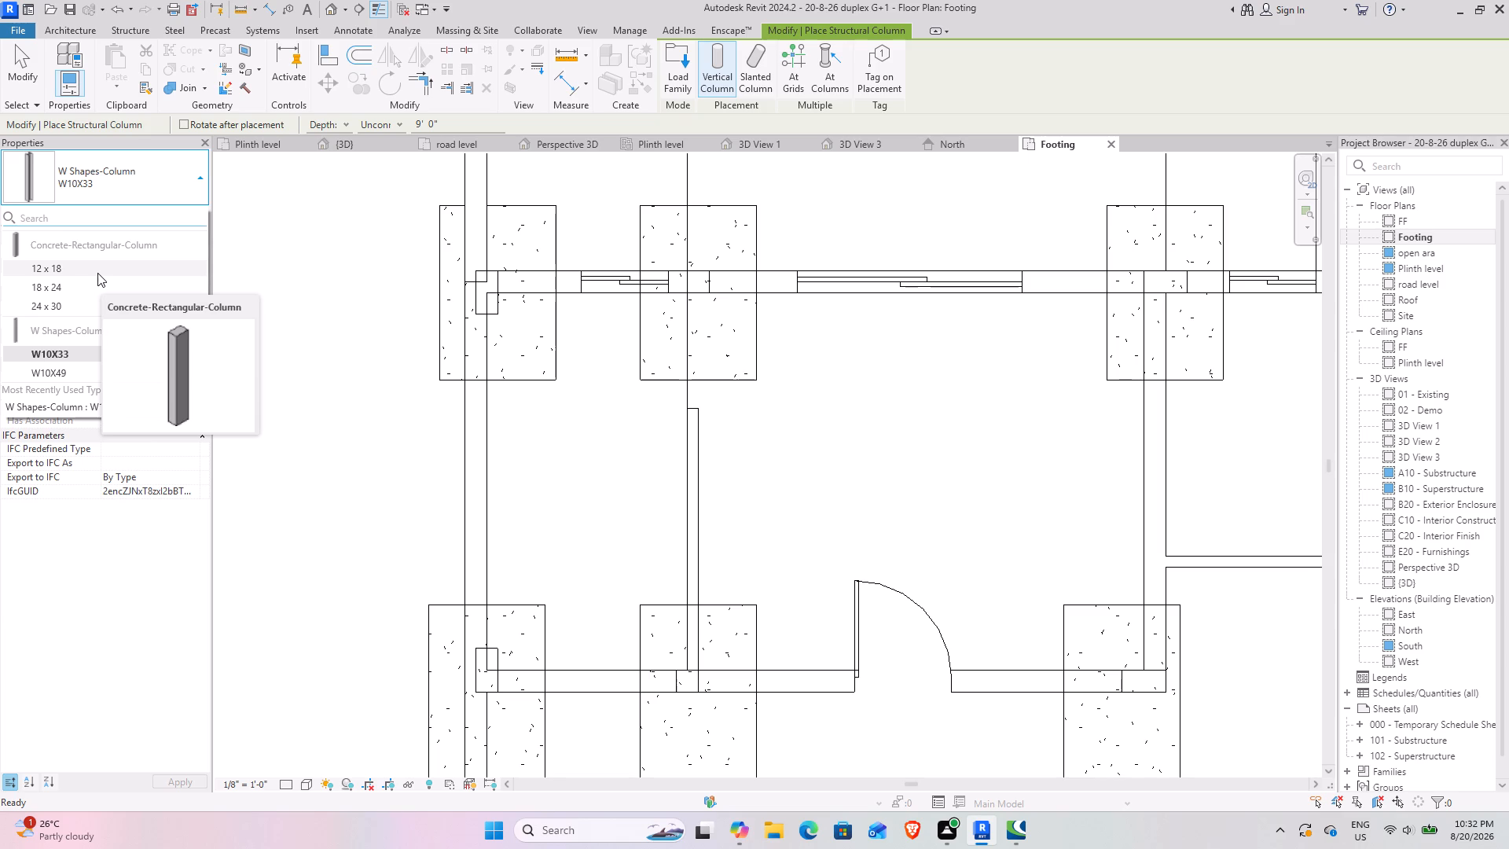
{"action": "left_click", "coordinate": [97, 273]}
{"action": "left_click", "coordinate": [196, 214]}
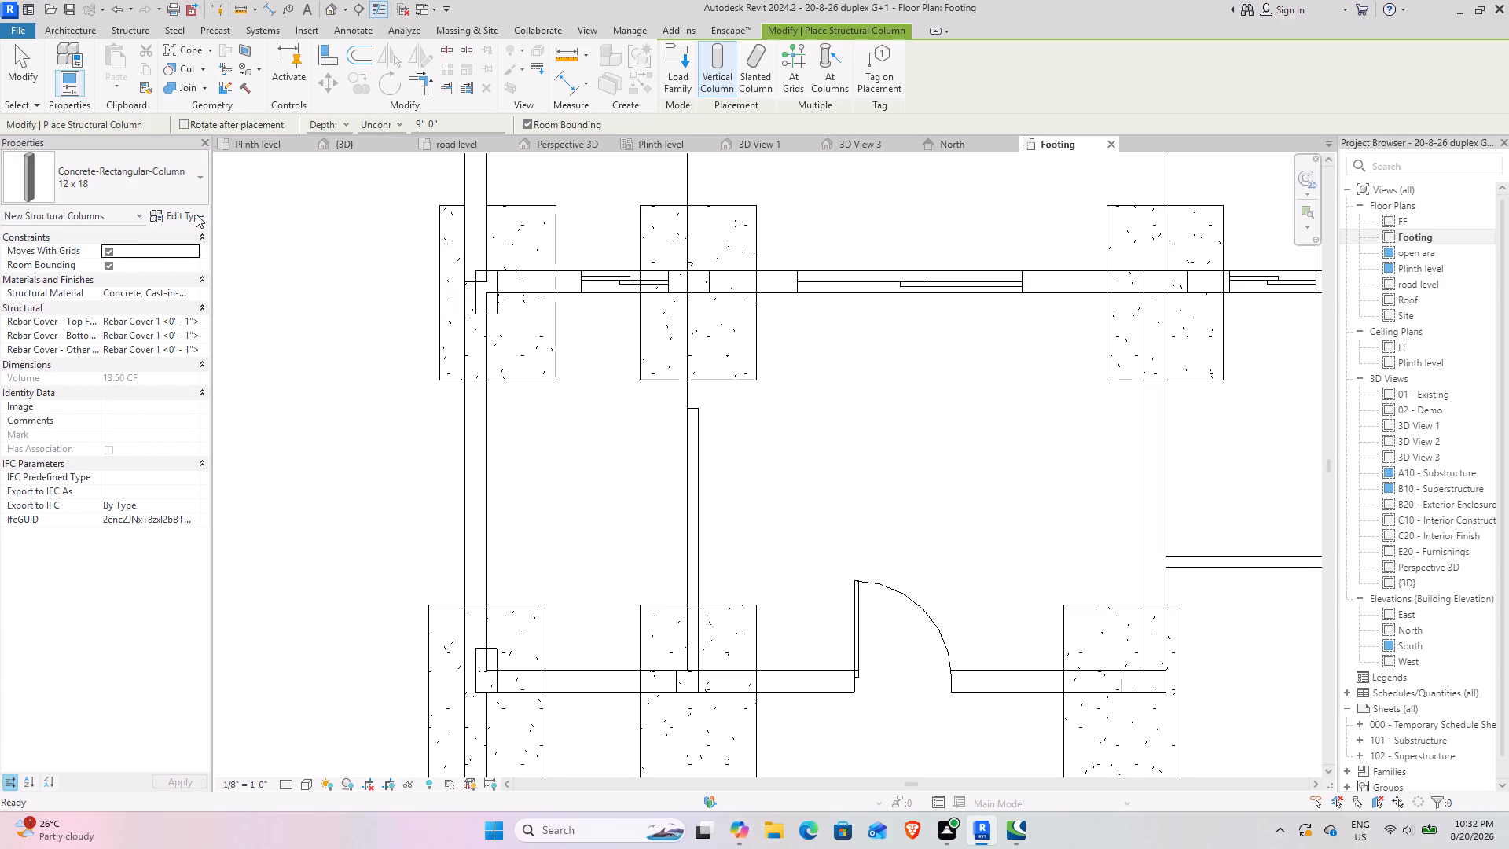
{"action": "left_click", "coordinate": [1052, 260]}
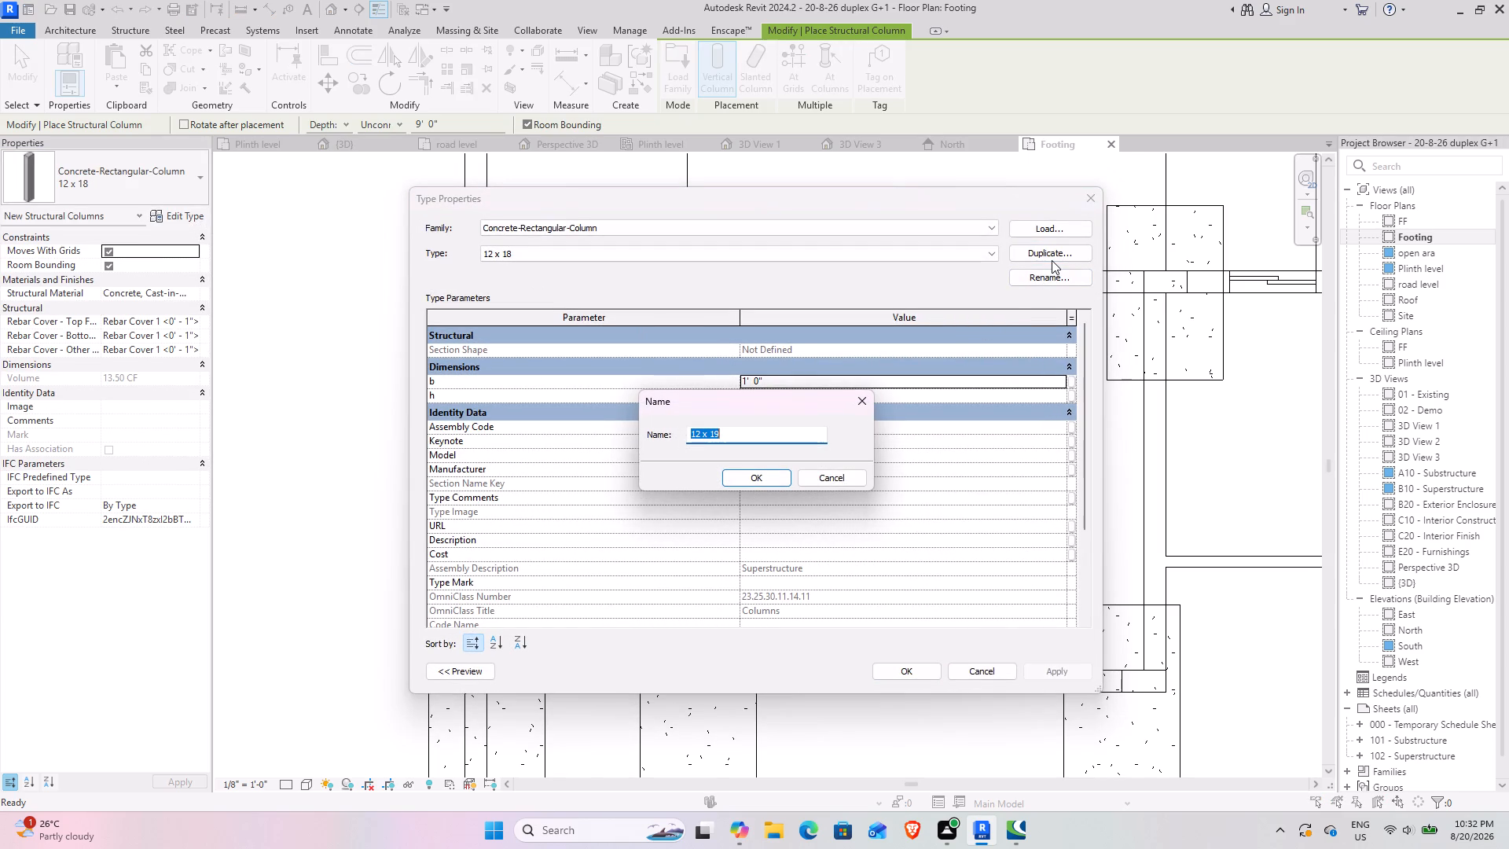
{"action": "key", "text": "9"}
{"action": "key", "text": "x"}
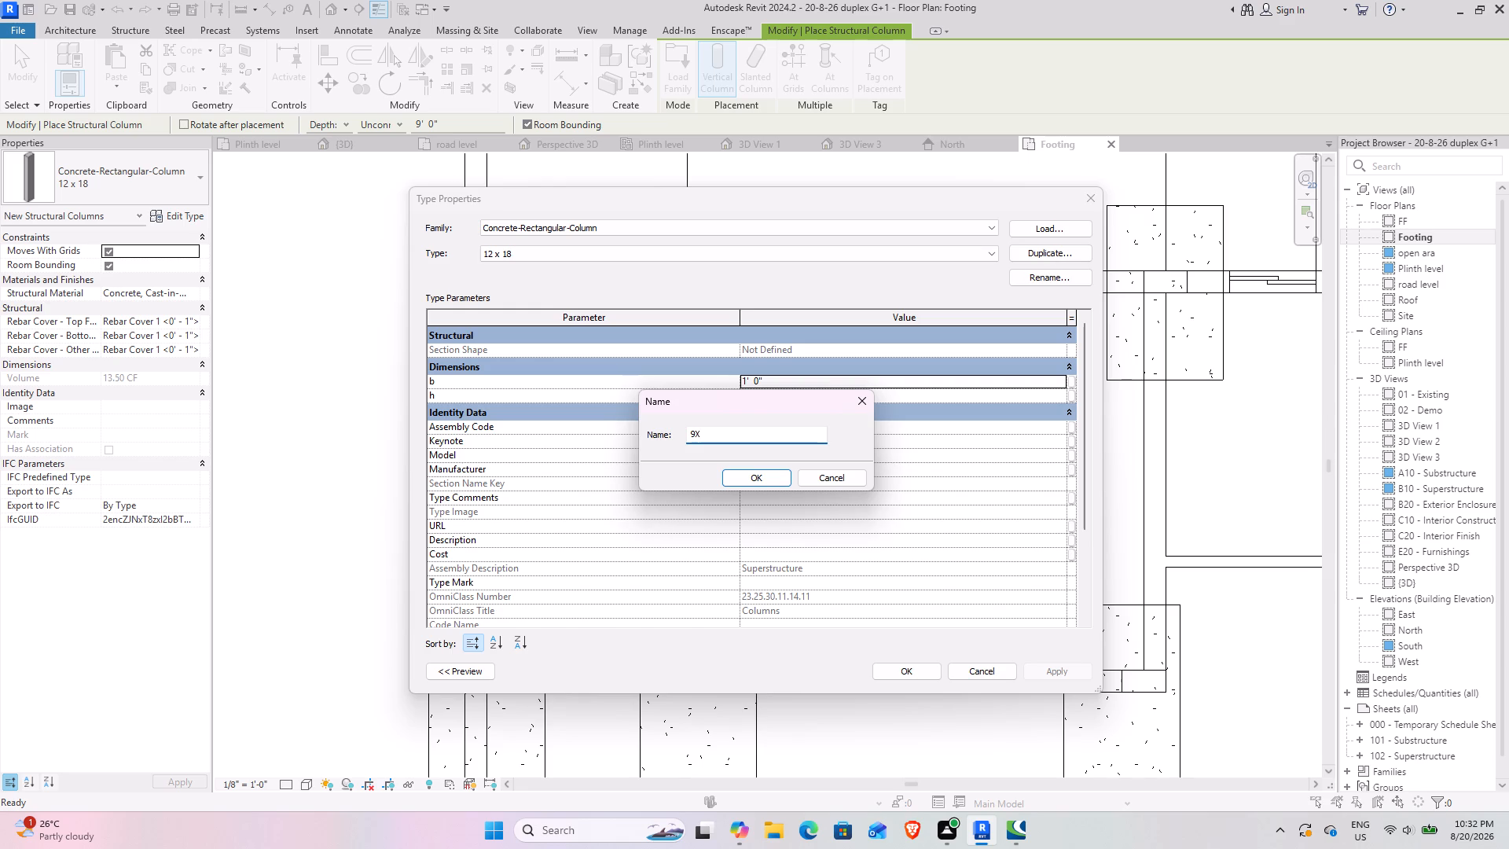
{"action": "type", "text": "18"}
{"action": "left_click", "coordinate": [761, 473]}
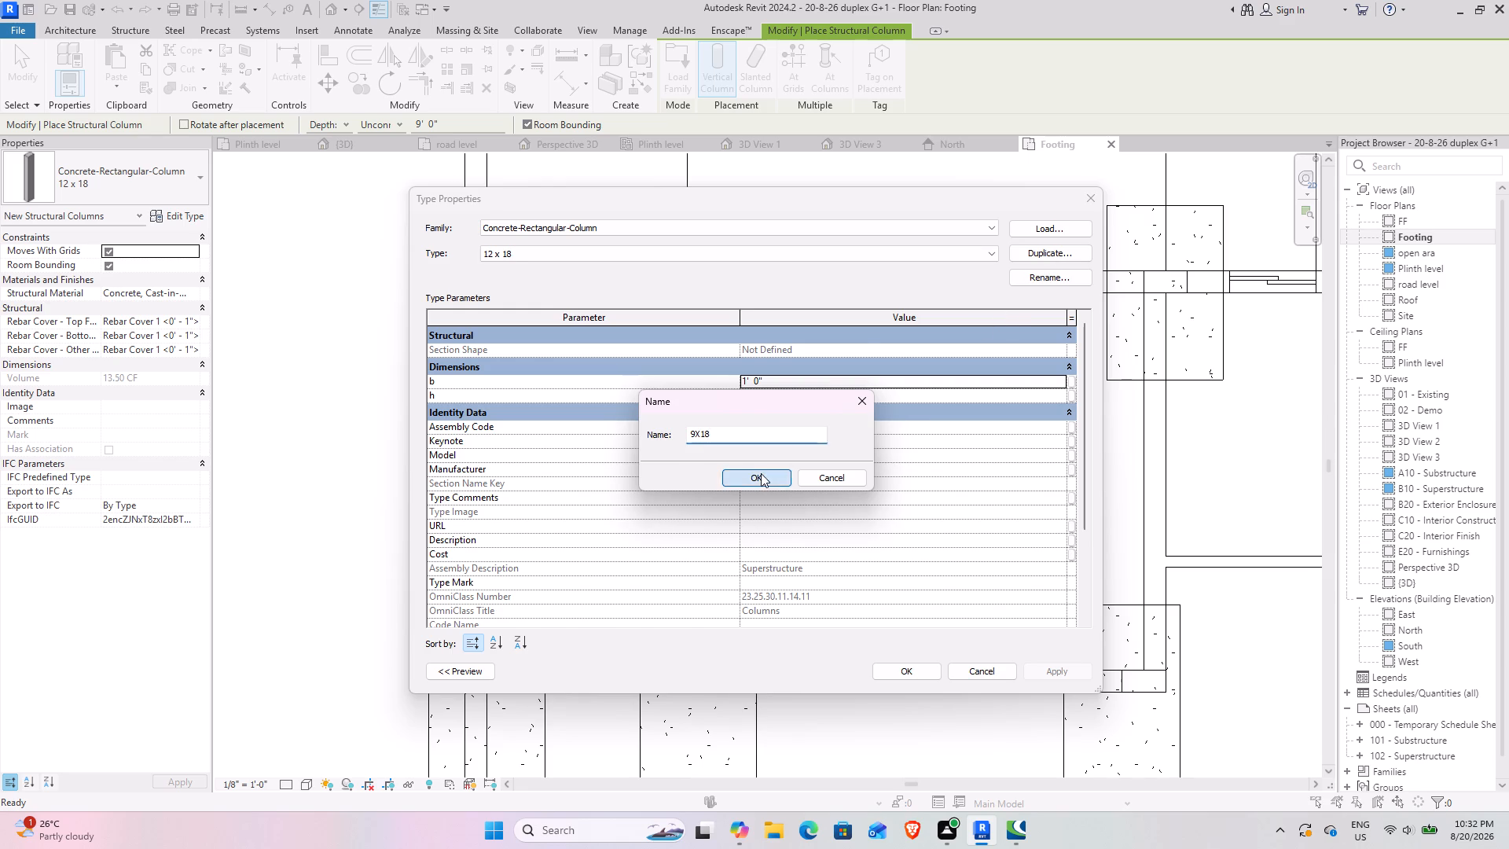
Set the 9X18 column type's b to 9" and h to 18", and apply the type for placement.
{"action": "left_click", "coordinate": [795, 382]}
{"action": "type", "text": "9\""}
{"action": "key", "text": "Return"}
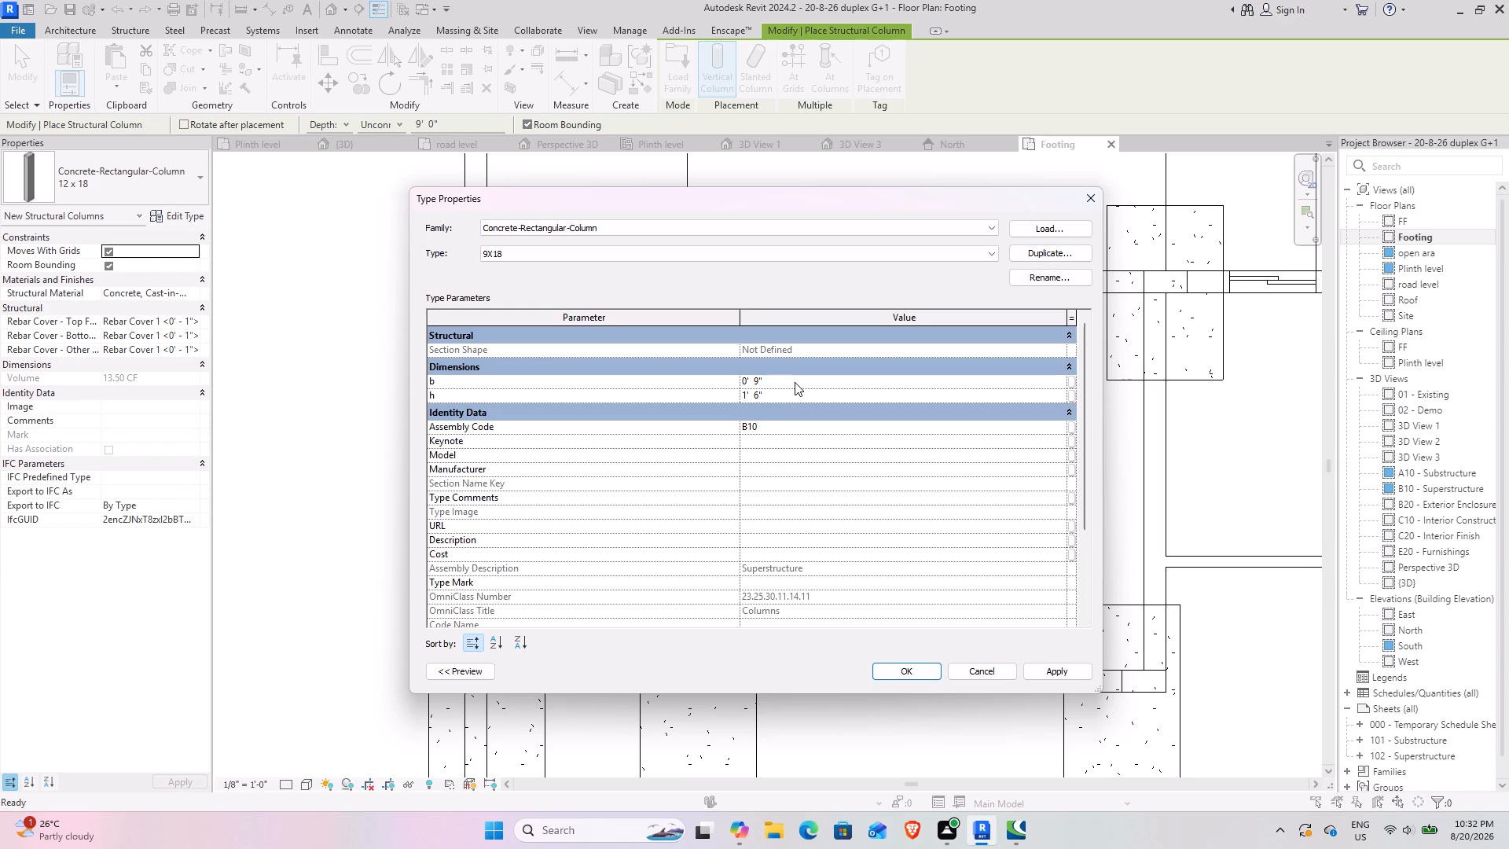
{"action": "left_click", "coordinate": [790, 406]}
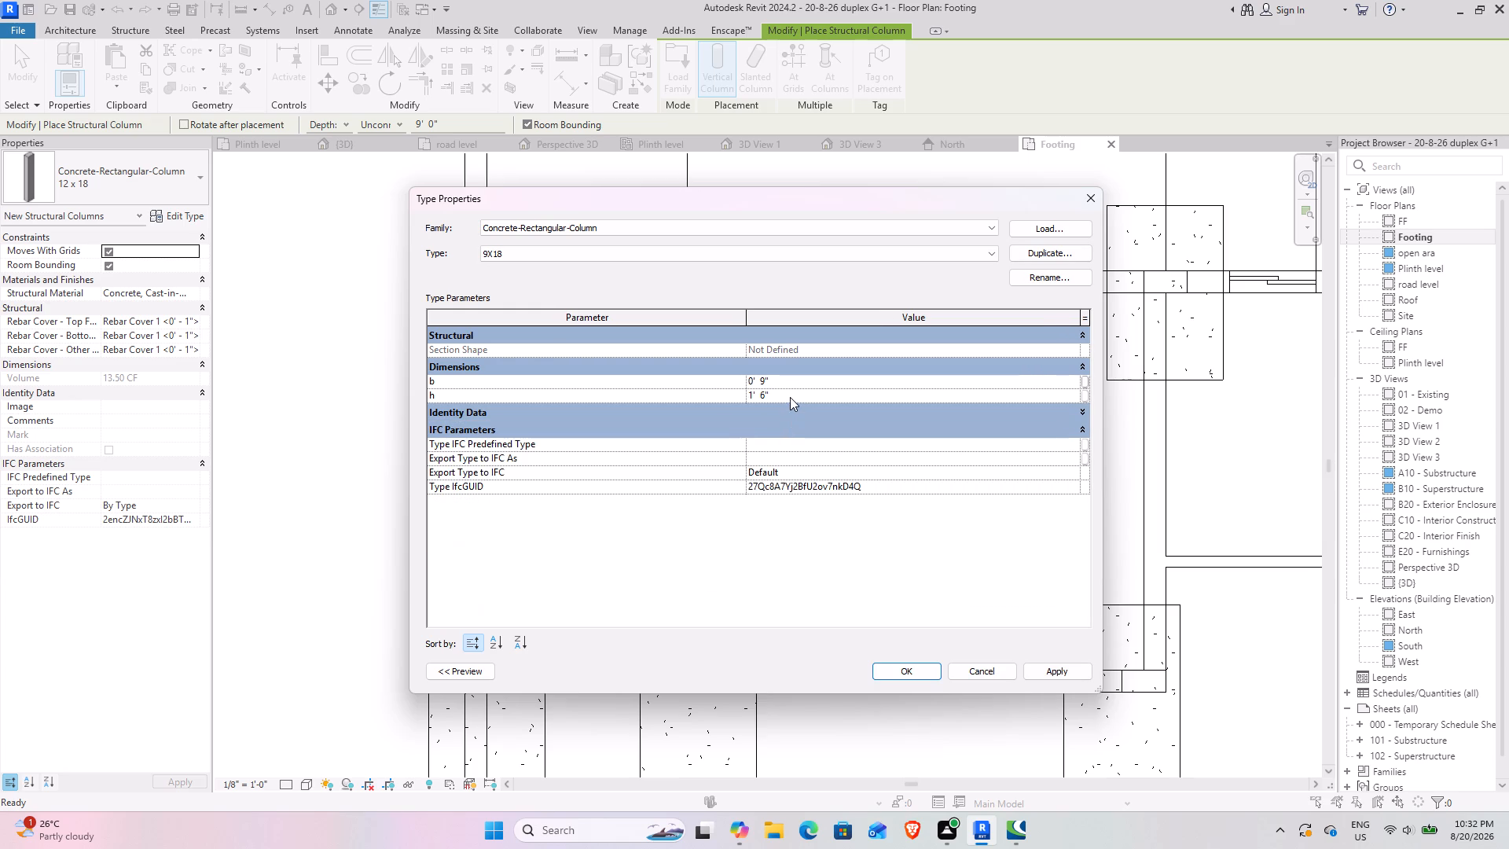
{"action": "left_click", "coordinate": [790, 397]}
{"action": "type", "text": "12\""}
{"action": "key", "text": "BackSpace"}
{"action": "key", "text": "BackSpace"}
{"action": "type", "text": "8\""}
{"action": "key", "text": "Return"}
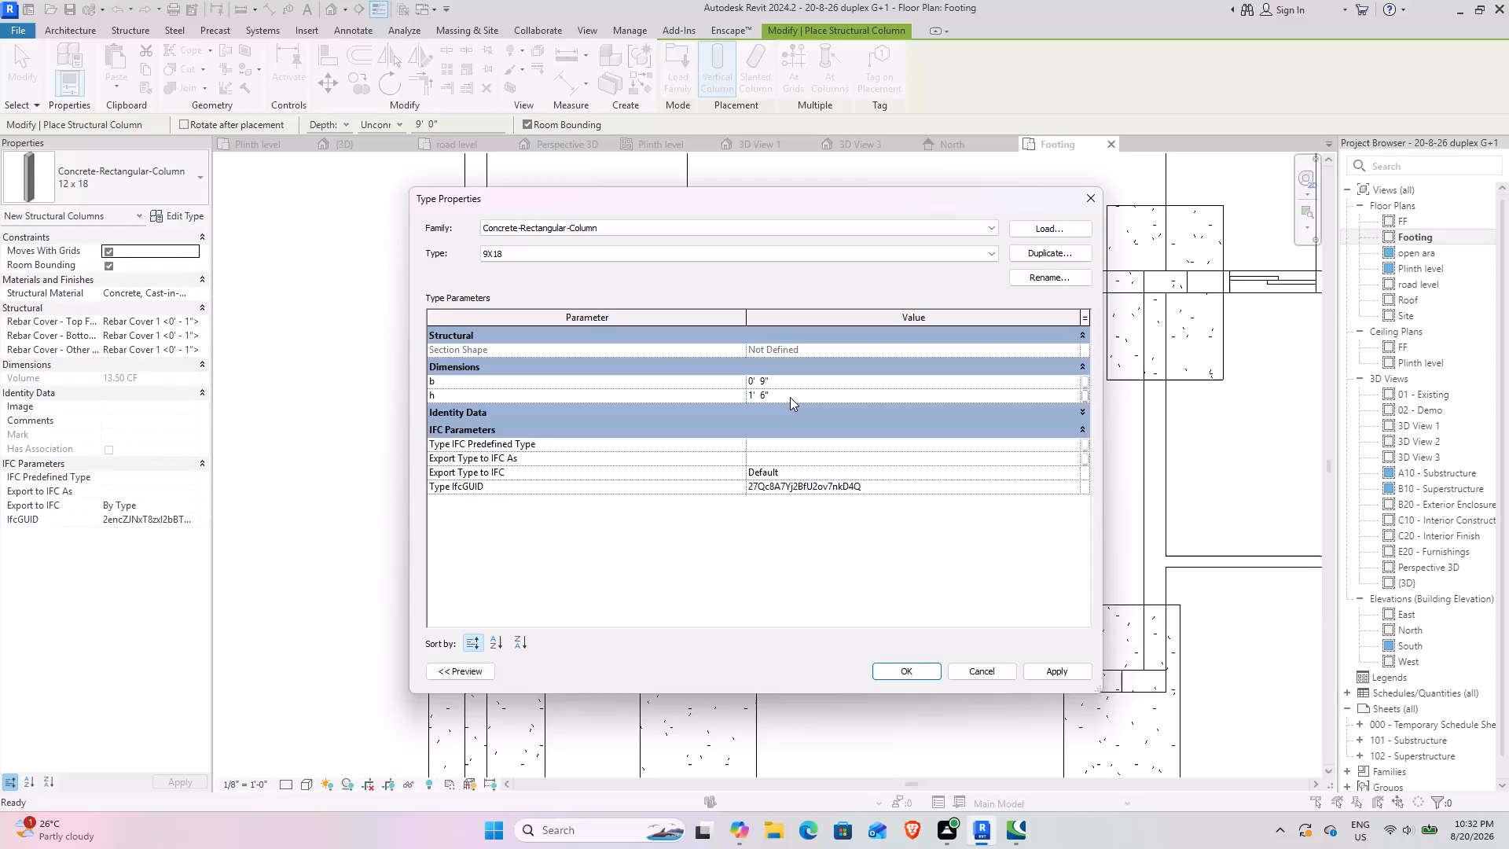
{"action": "left_click", "coordinate": [1074, 661]}
{"action": "left_click", "coordinate": [1059, 675]}
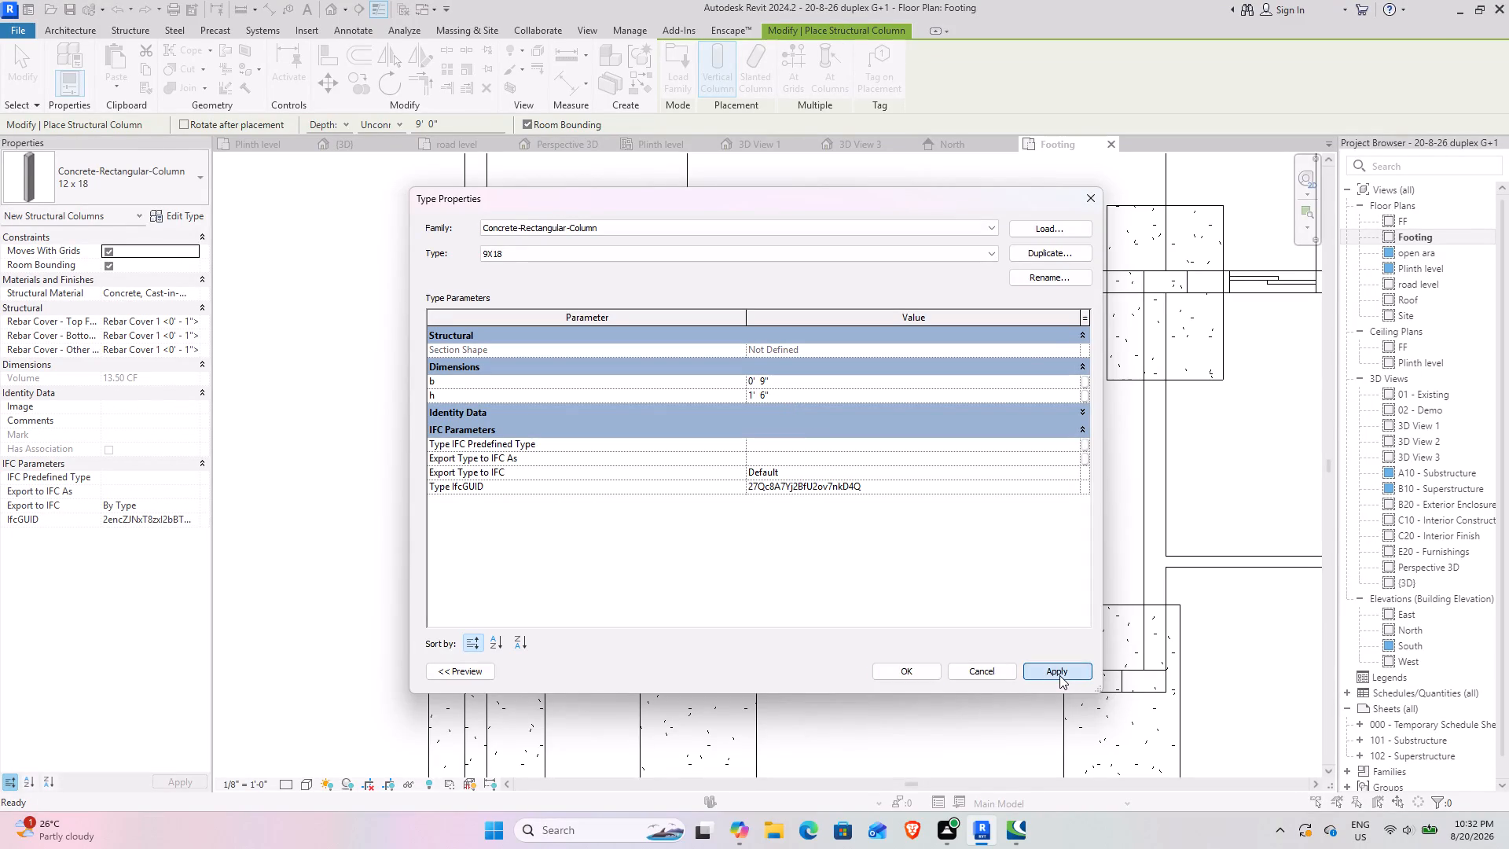
{"action": "left_click", "coordinate": [901, 672]}
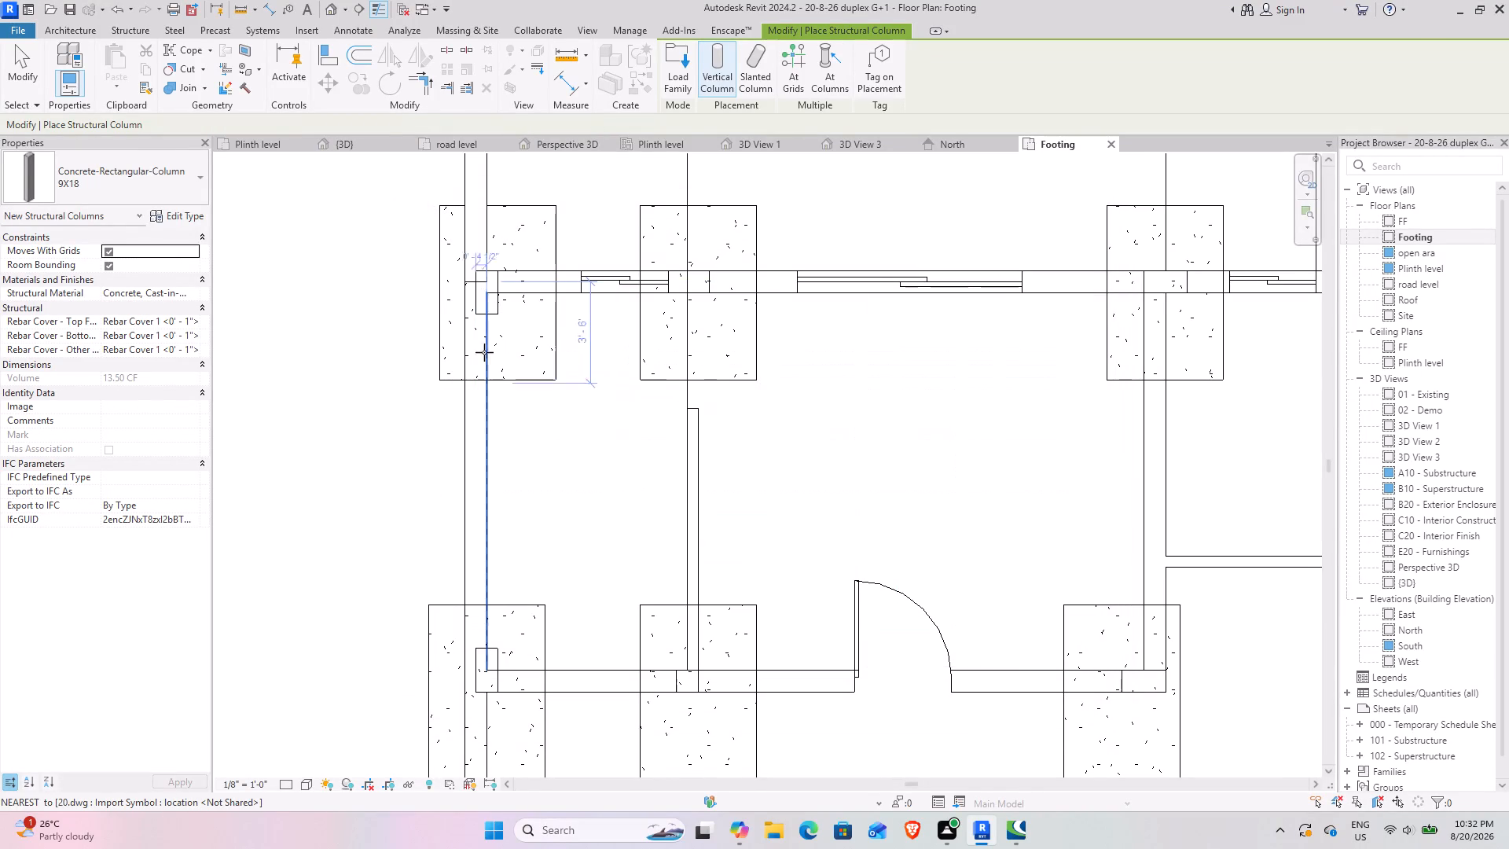
{"action": "scroll", "coordinate": [516, 271], "scroll_direction": "up", "scroll_amount": 4}
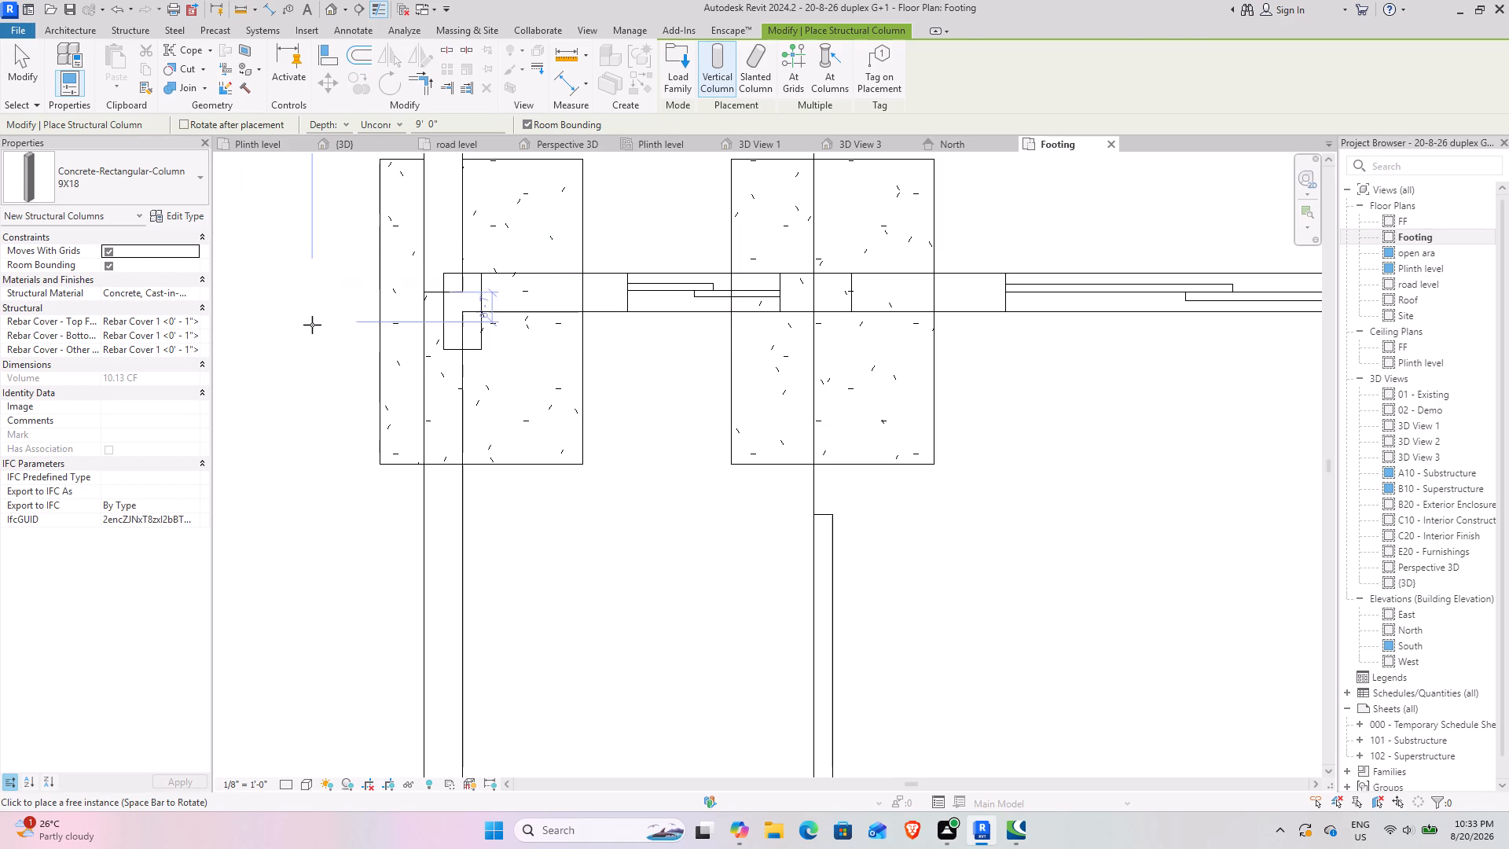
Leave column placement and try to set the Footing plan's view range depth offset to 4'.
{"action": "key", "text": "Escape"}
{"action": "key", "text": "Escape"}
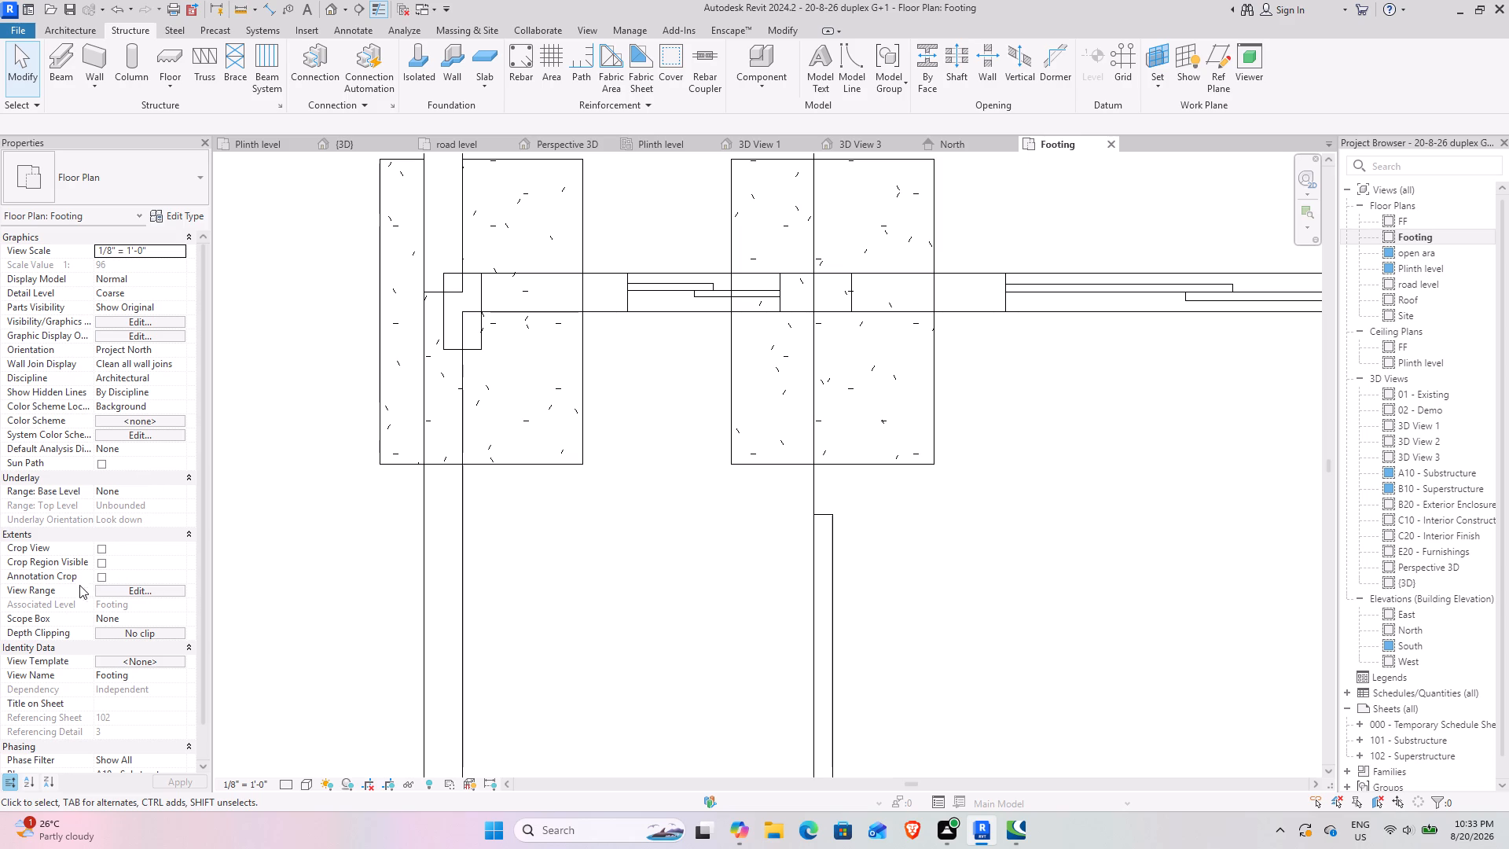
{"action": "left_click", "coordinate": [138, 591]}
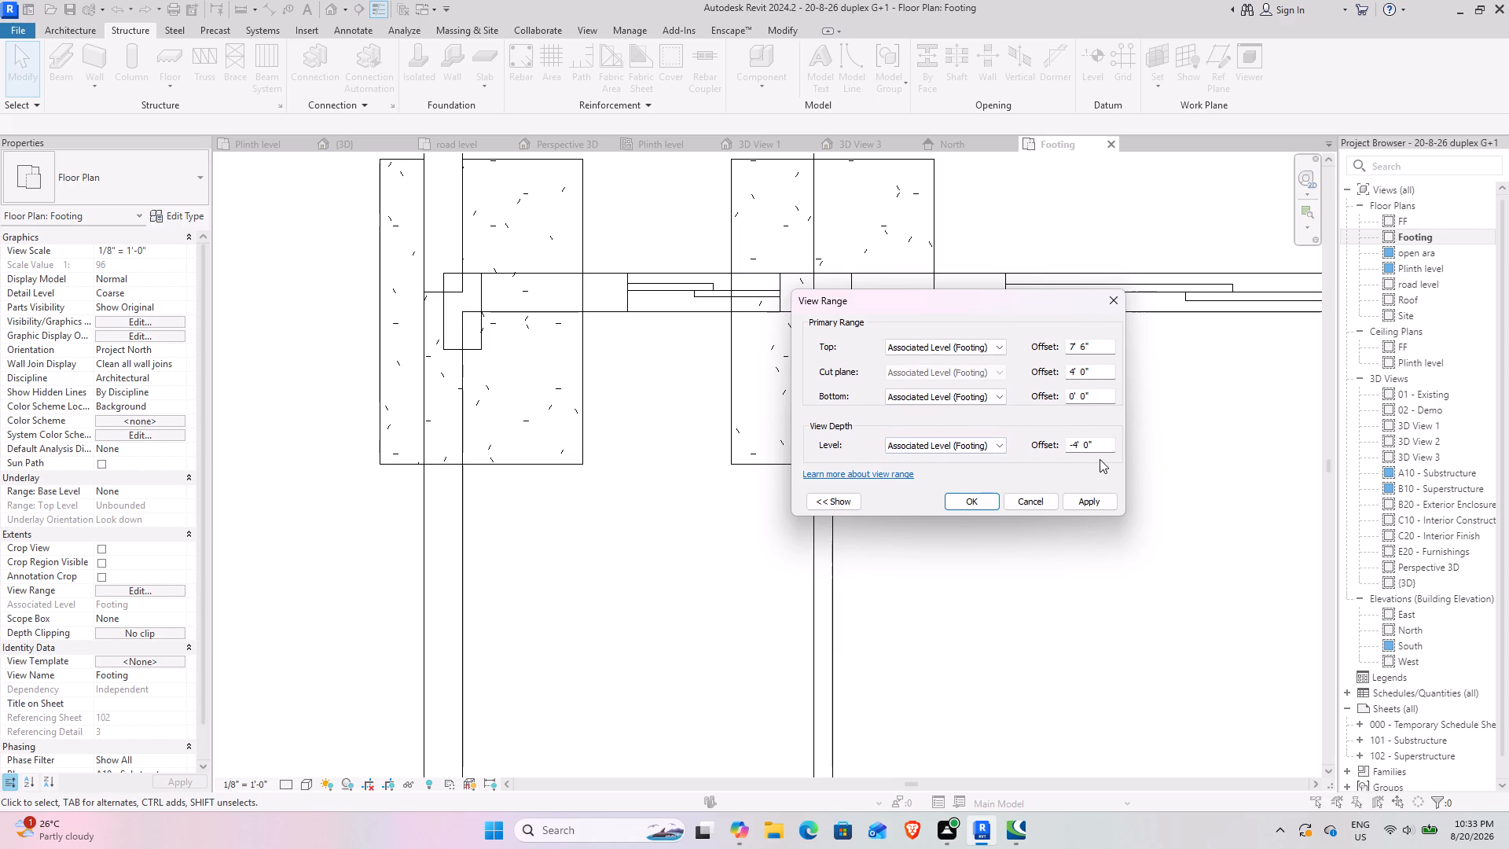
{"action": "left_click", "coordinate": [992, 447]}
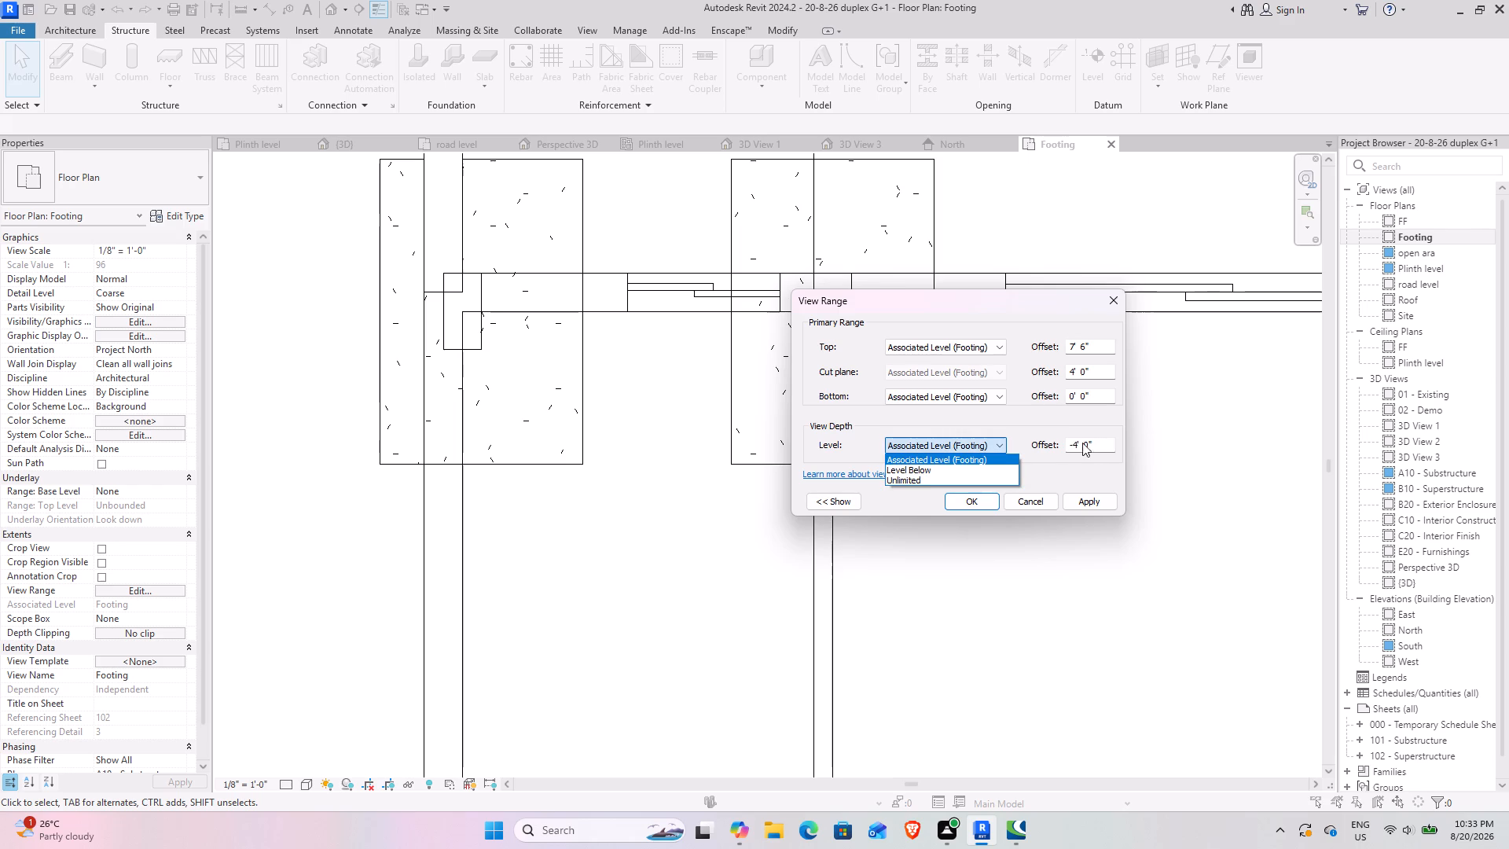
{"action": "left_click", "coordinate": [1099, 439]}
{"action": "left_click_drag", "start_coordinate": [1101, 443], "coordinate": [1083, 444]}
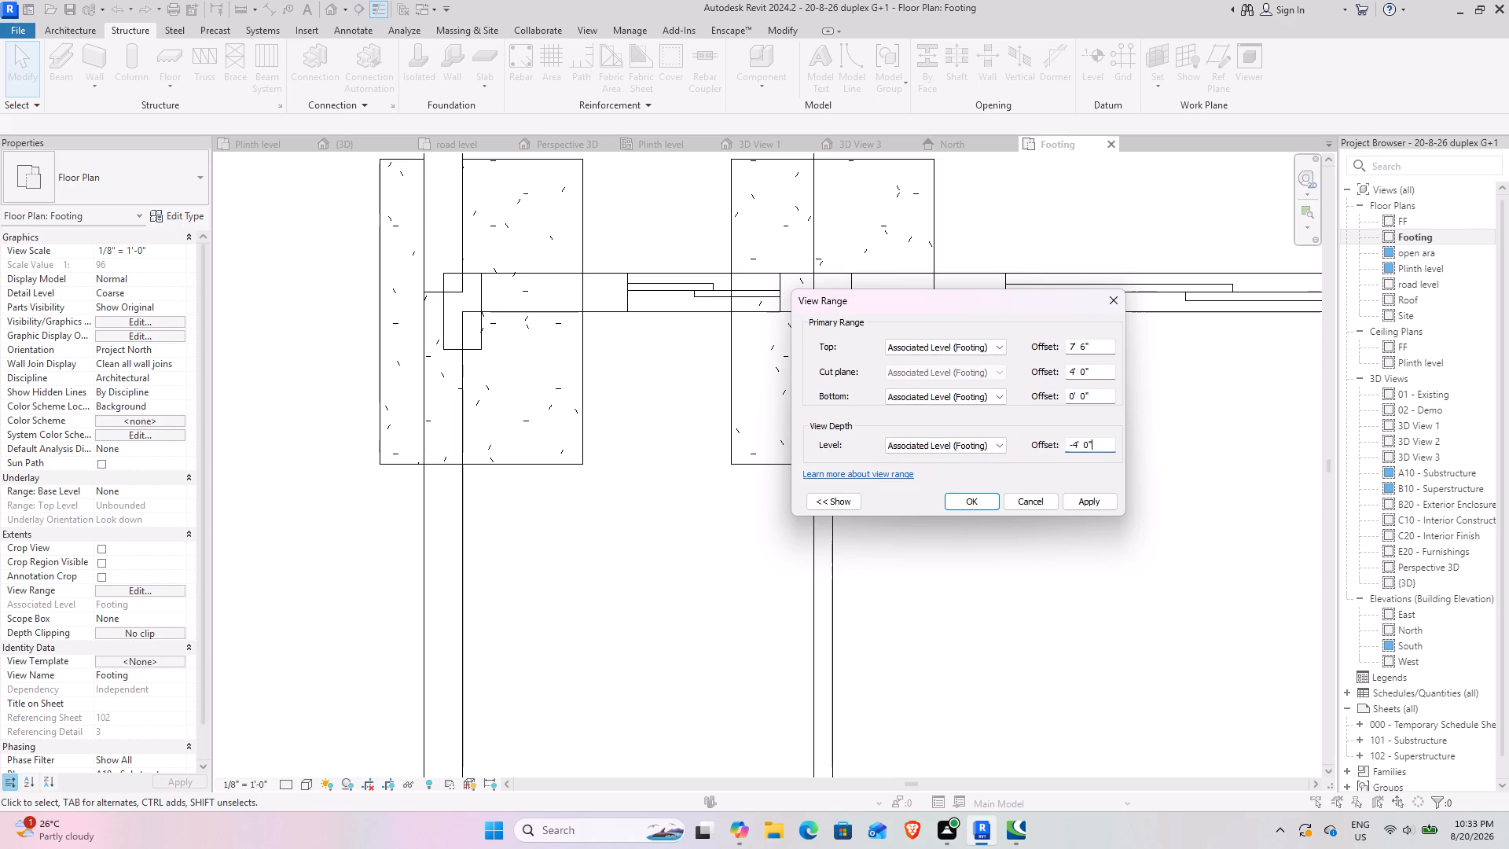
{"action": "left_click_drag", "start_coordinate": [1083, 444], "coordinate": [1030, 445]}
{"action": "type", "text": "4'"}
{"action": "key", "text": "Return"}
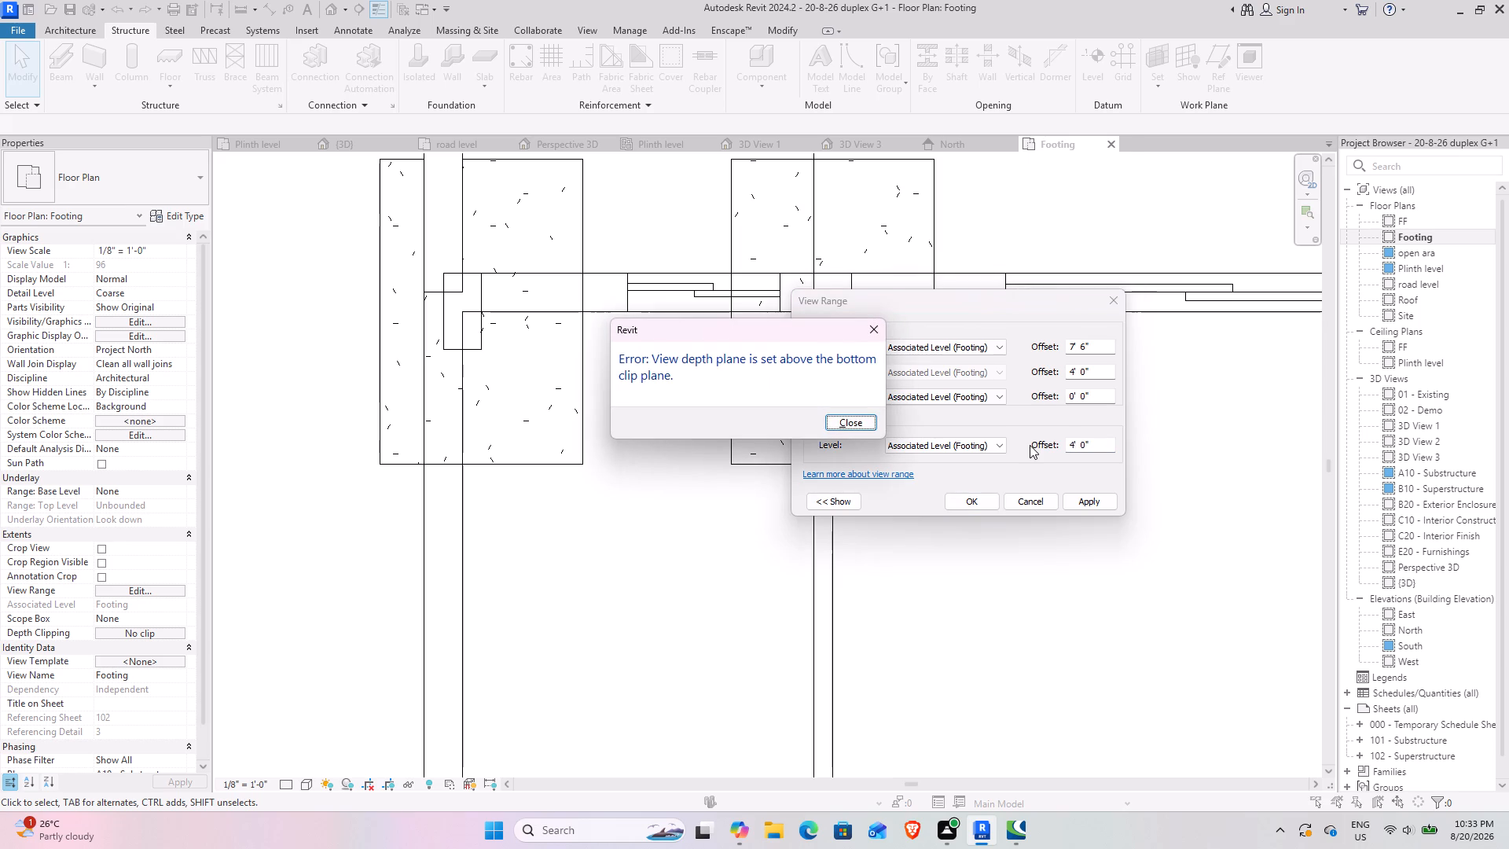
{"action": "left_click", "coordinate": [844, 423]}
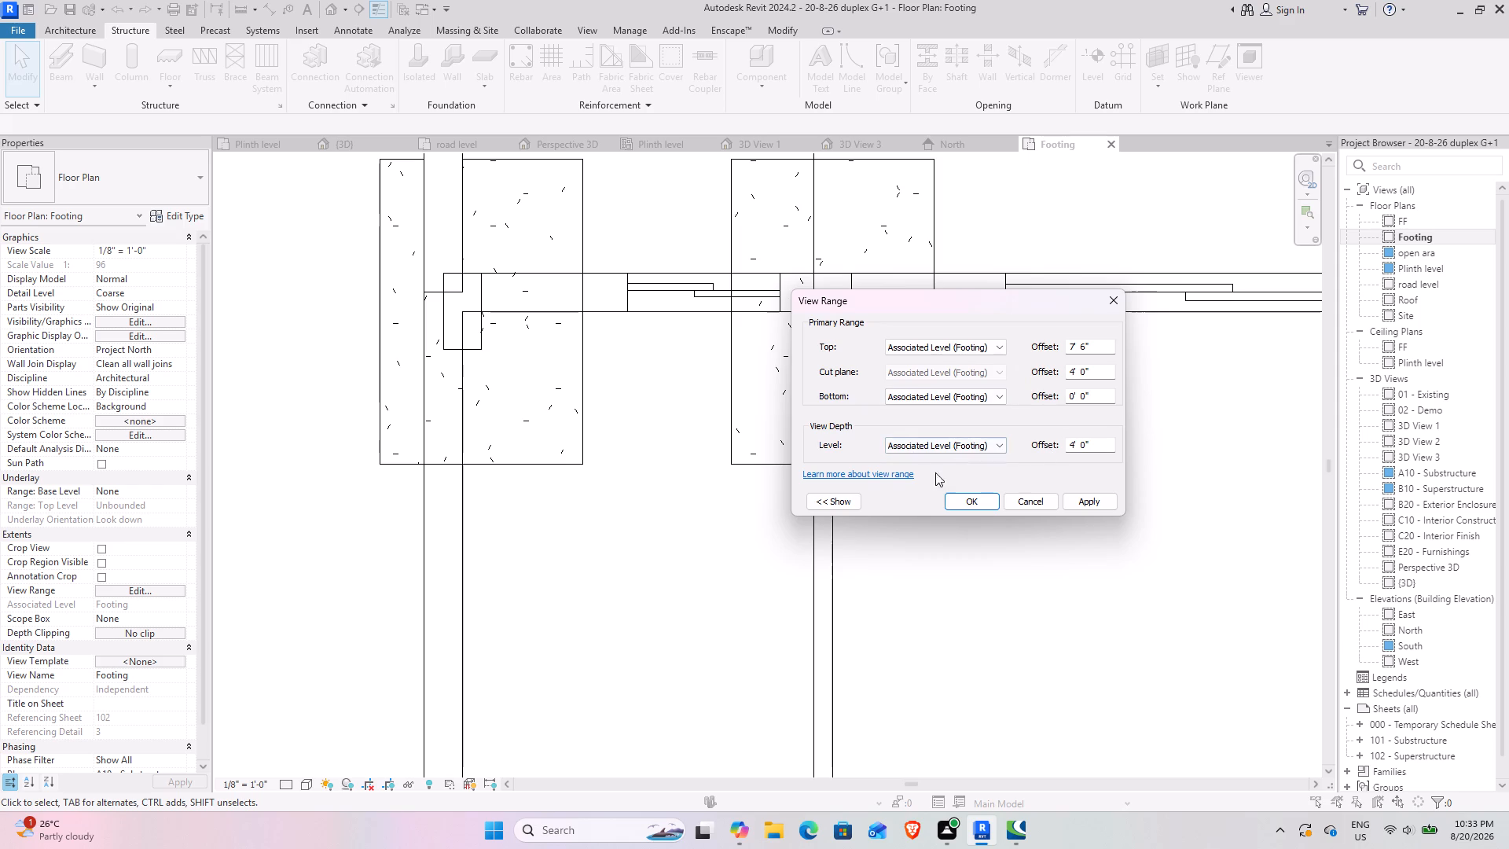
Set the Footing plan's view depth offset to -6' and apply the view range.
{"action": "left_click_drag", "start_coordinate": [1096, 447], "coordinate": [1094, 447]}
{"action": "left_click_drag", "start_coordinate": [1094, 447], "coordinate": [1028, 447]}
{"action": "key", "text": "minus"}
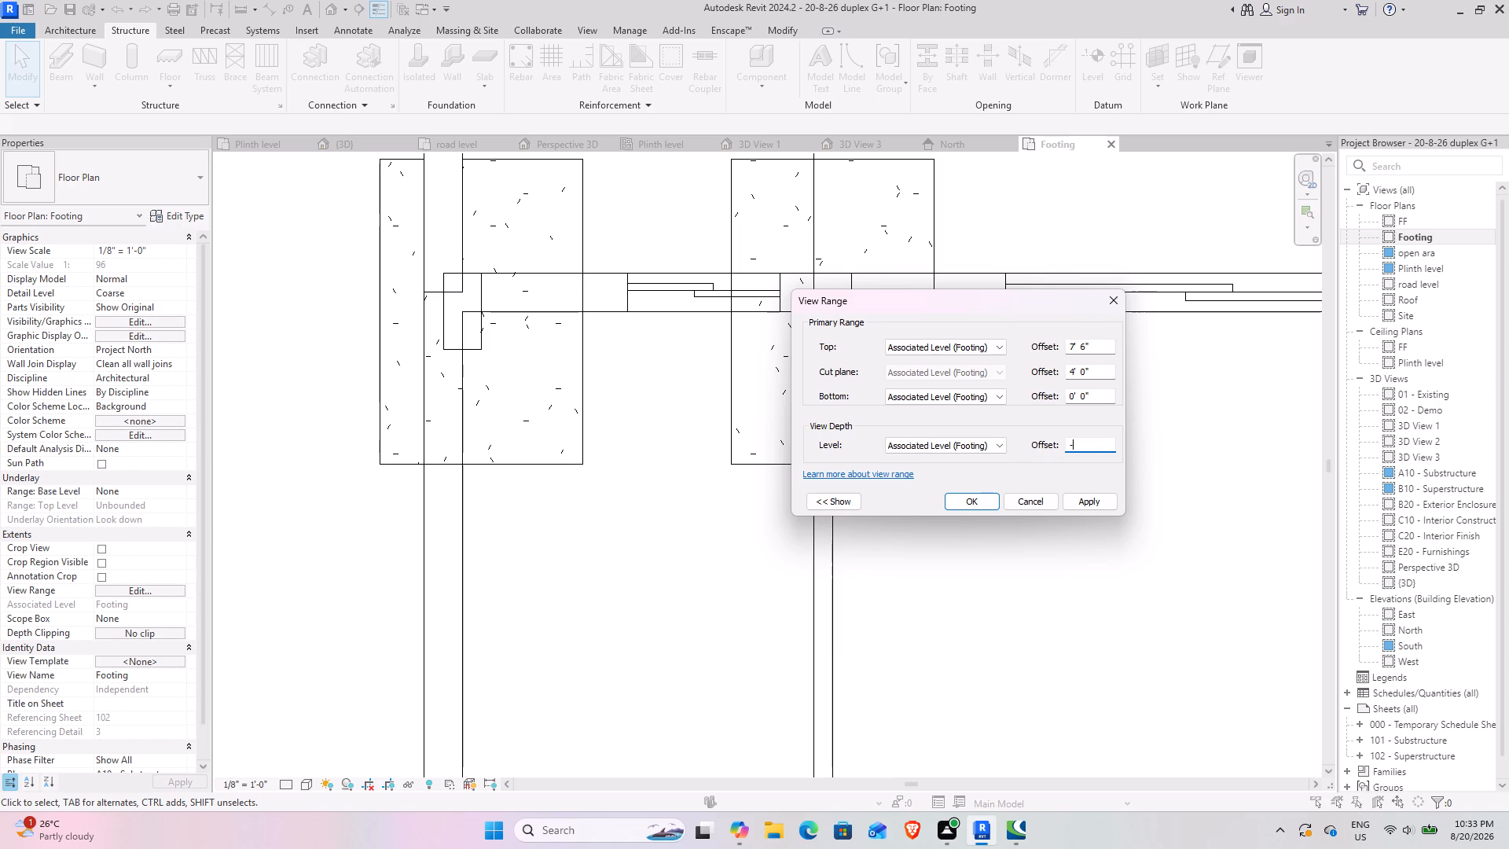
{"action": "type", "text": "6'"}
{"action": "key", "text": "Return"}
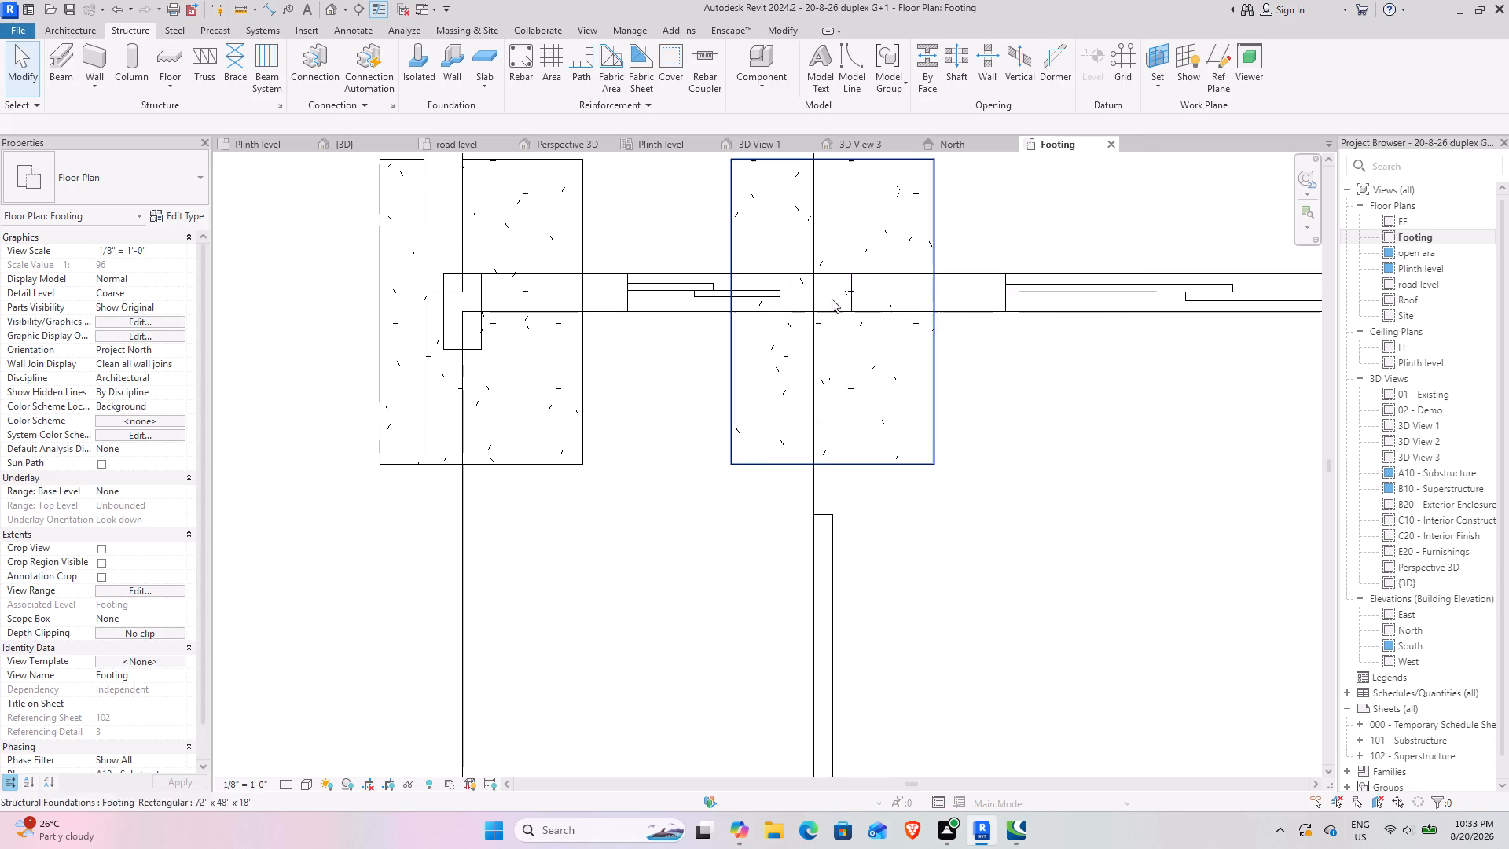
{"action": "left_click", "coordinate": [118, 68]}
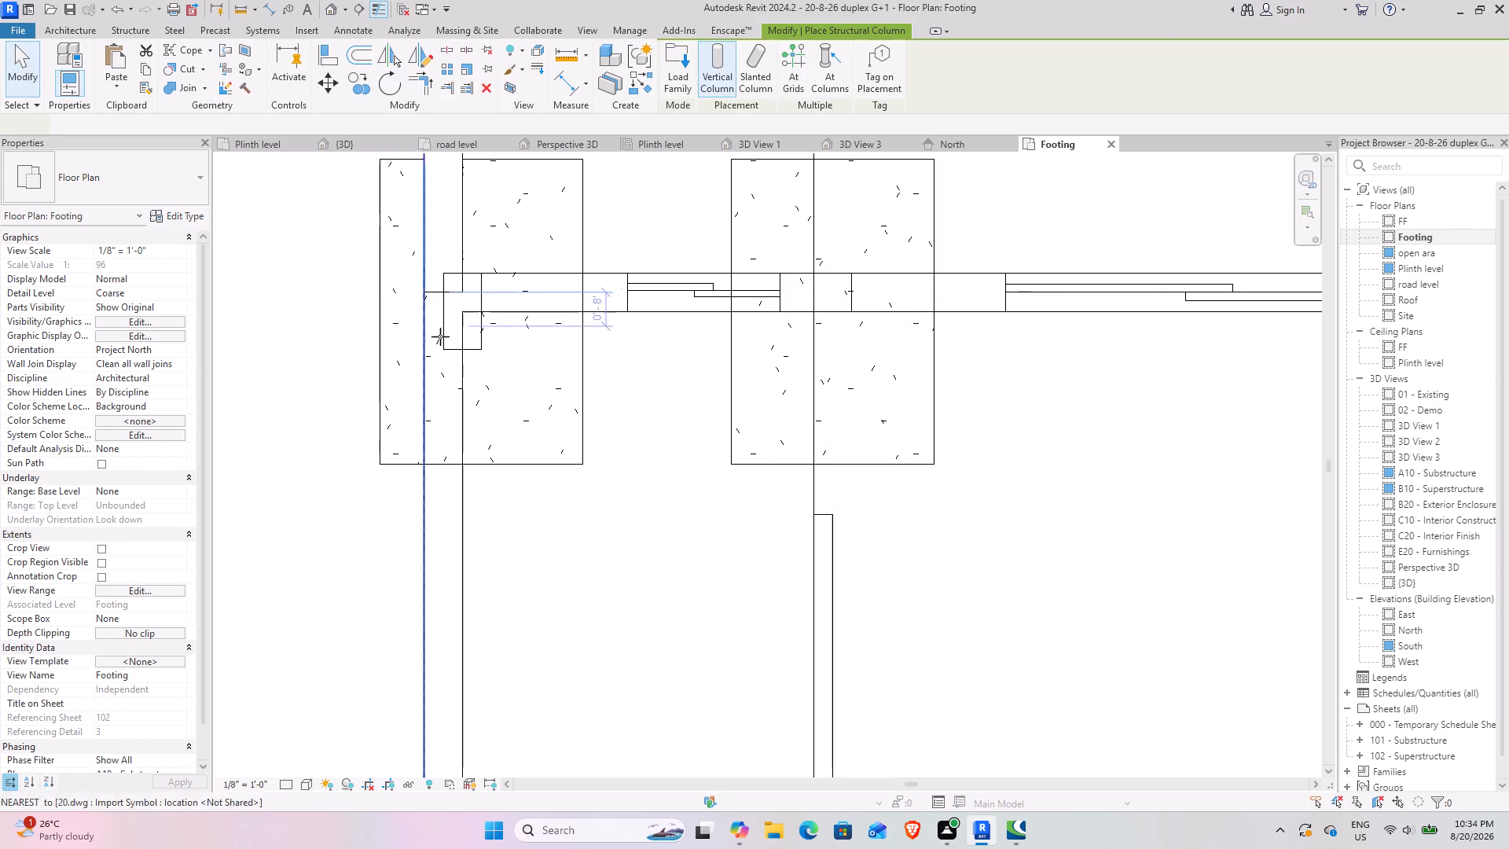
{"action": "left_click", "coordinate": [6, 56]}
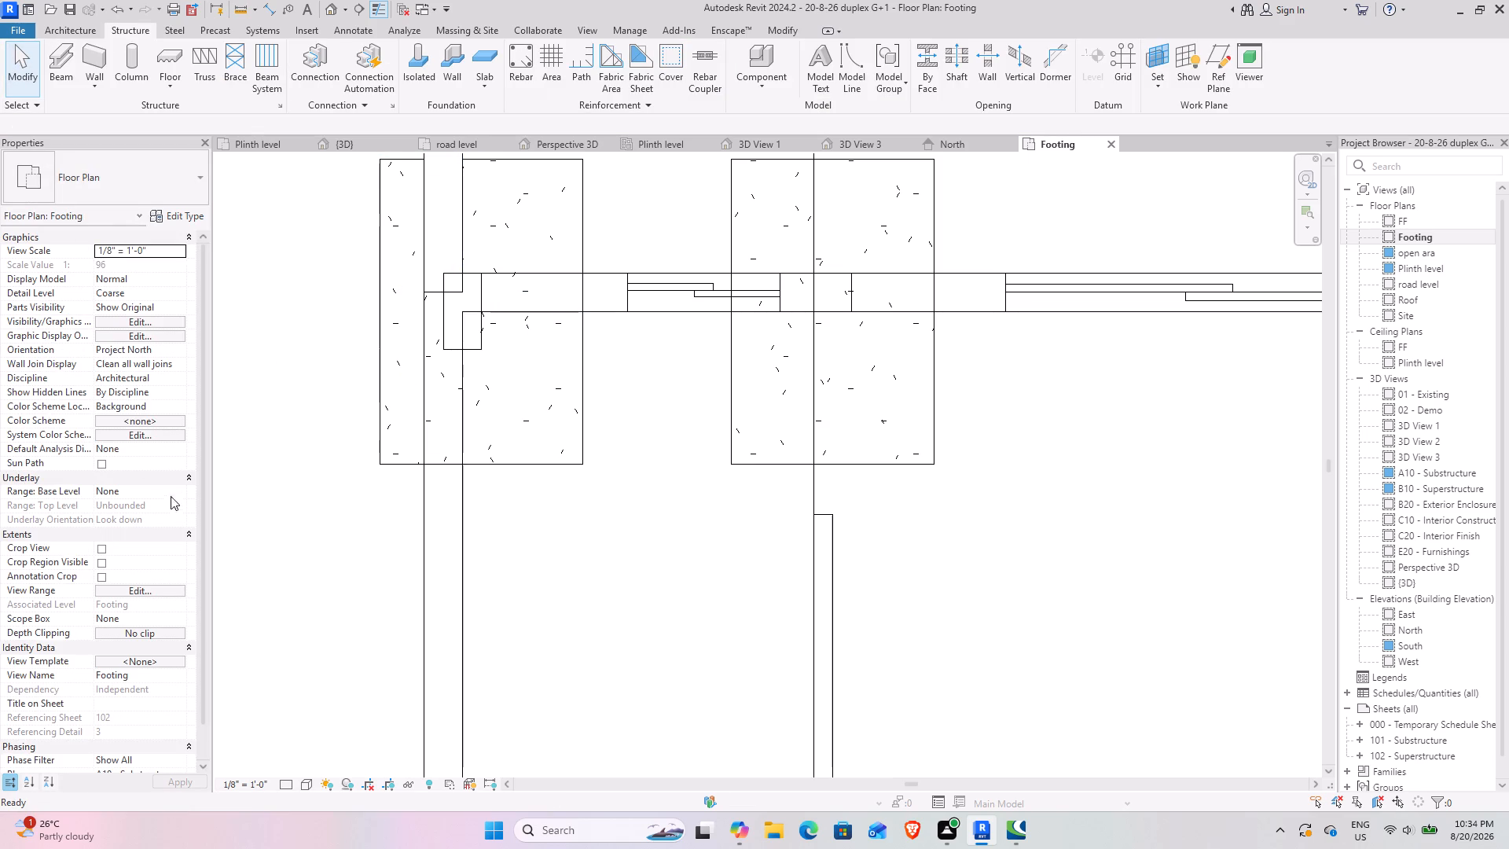
Set the Footing plan's underlay base level to Footing.
{"action": "left_click", "coordinate": [179, 492]}
{"action": "left_click", "coordinate": [116, 518]}
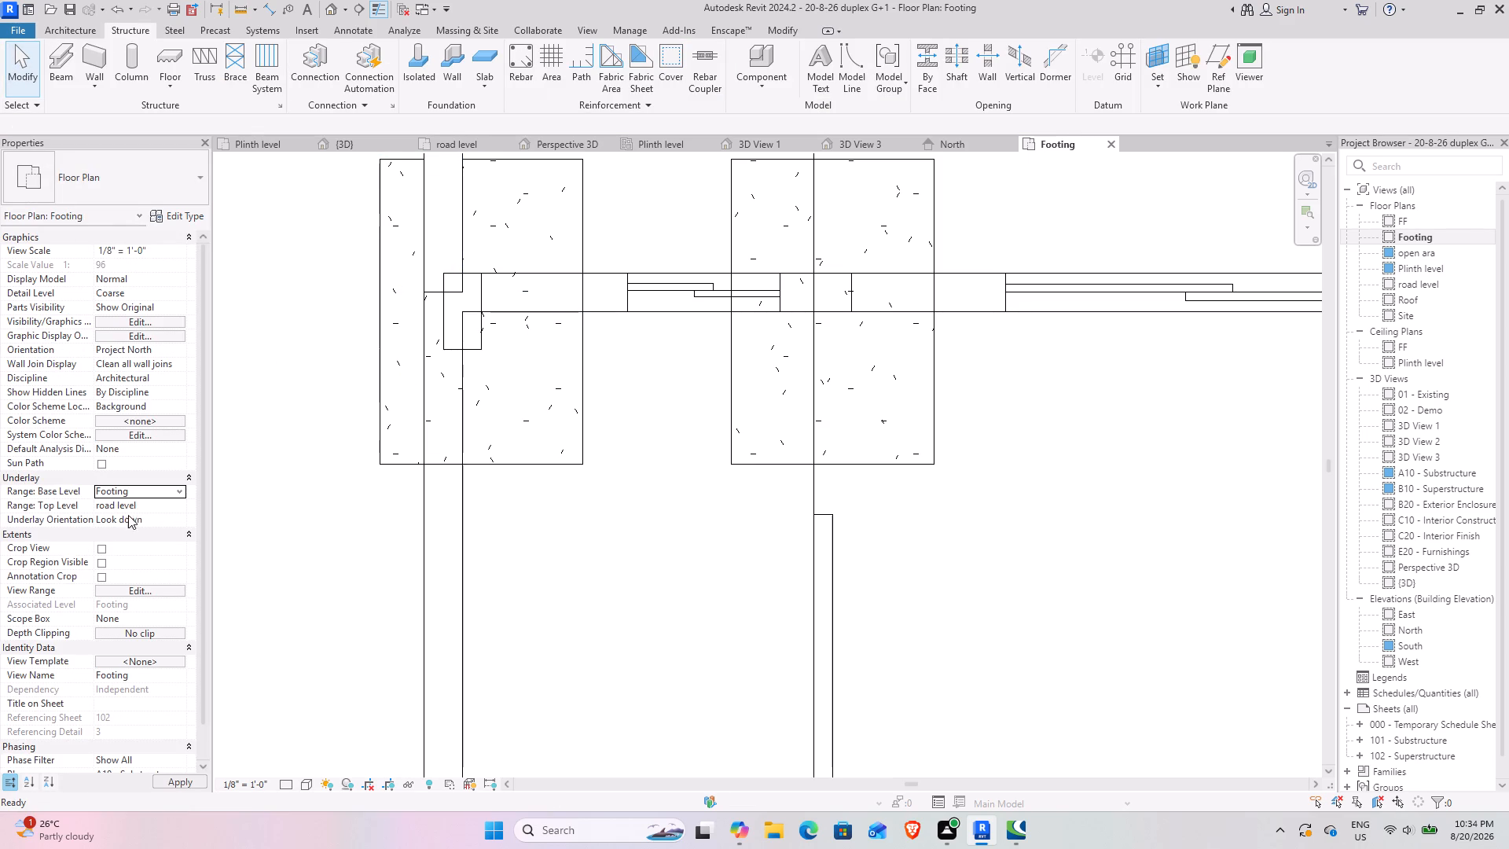
{"action": "left_click", "coordinate": [130, 61]}
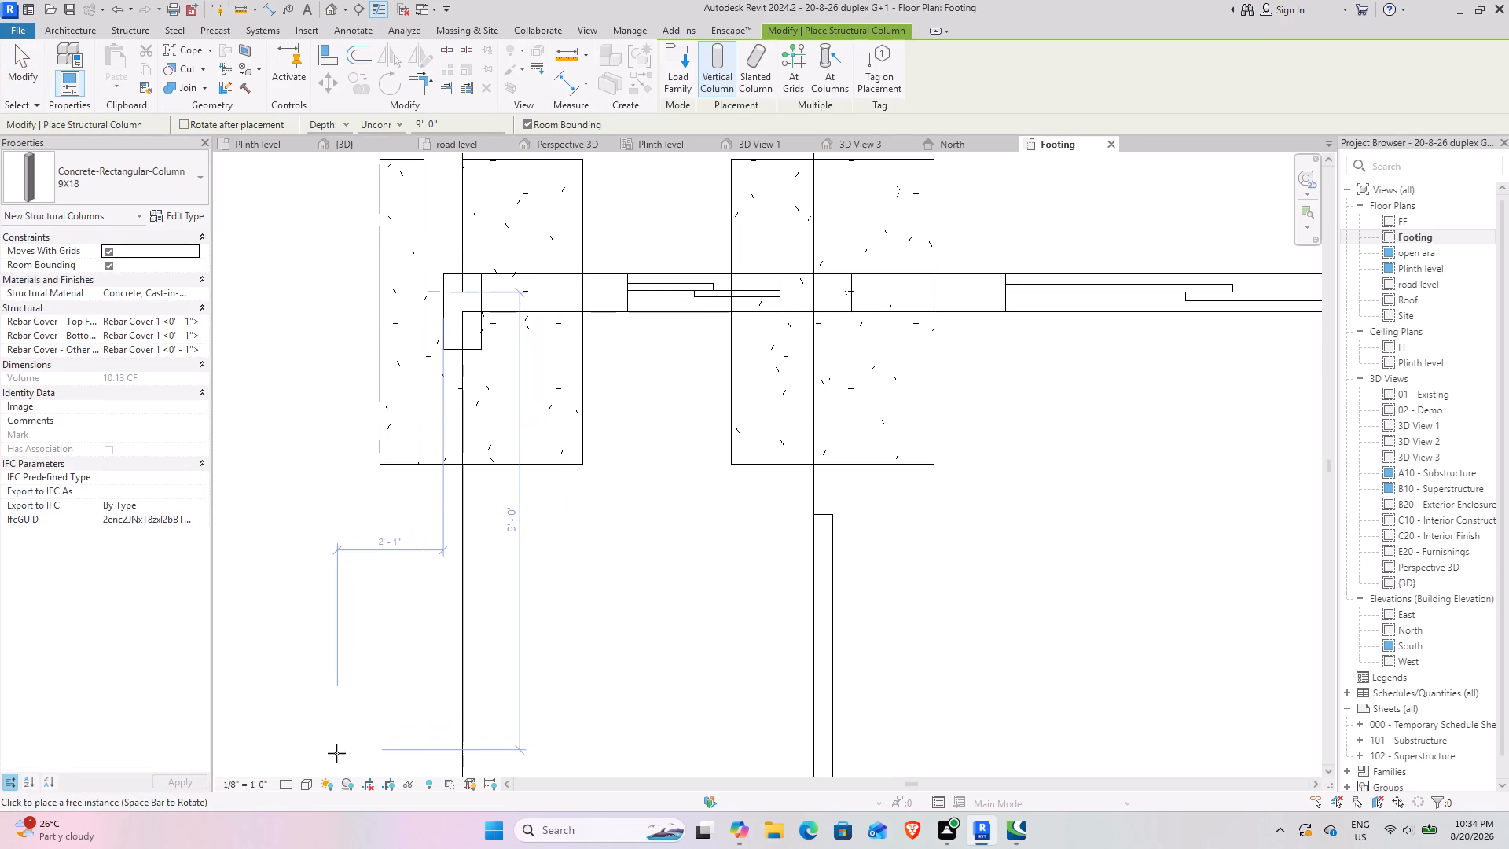
{"action": "key", "text": "Escape"}
Switch the Footing plan's visual style to Wireframe.
{"action": "left_click", "coordinate": [314, 783]}
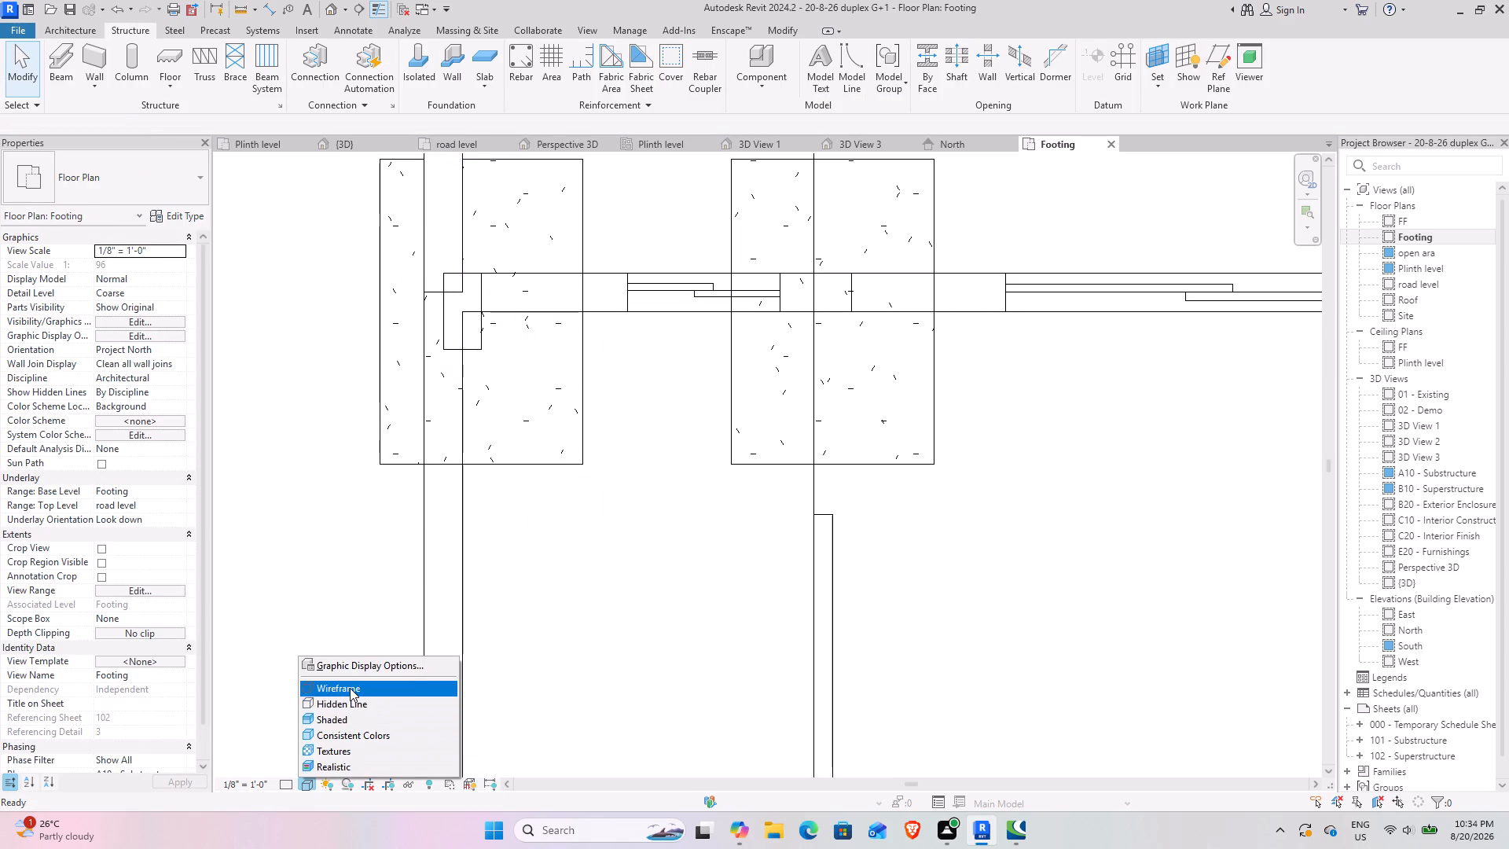
{"action": "left_click", "coordinate": [350, 688]}
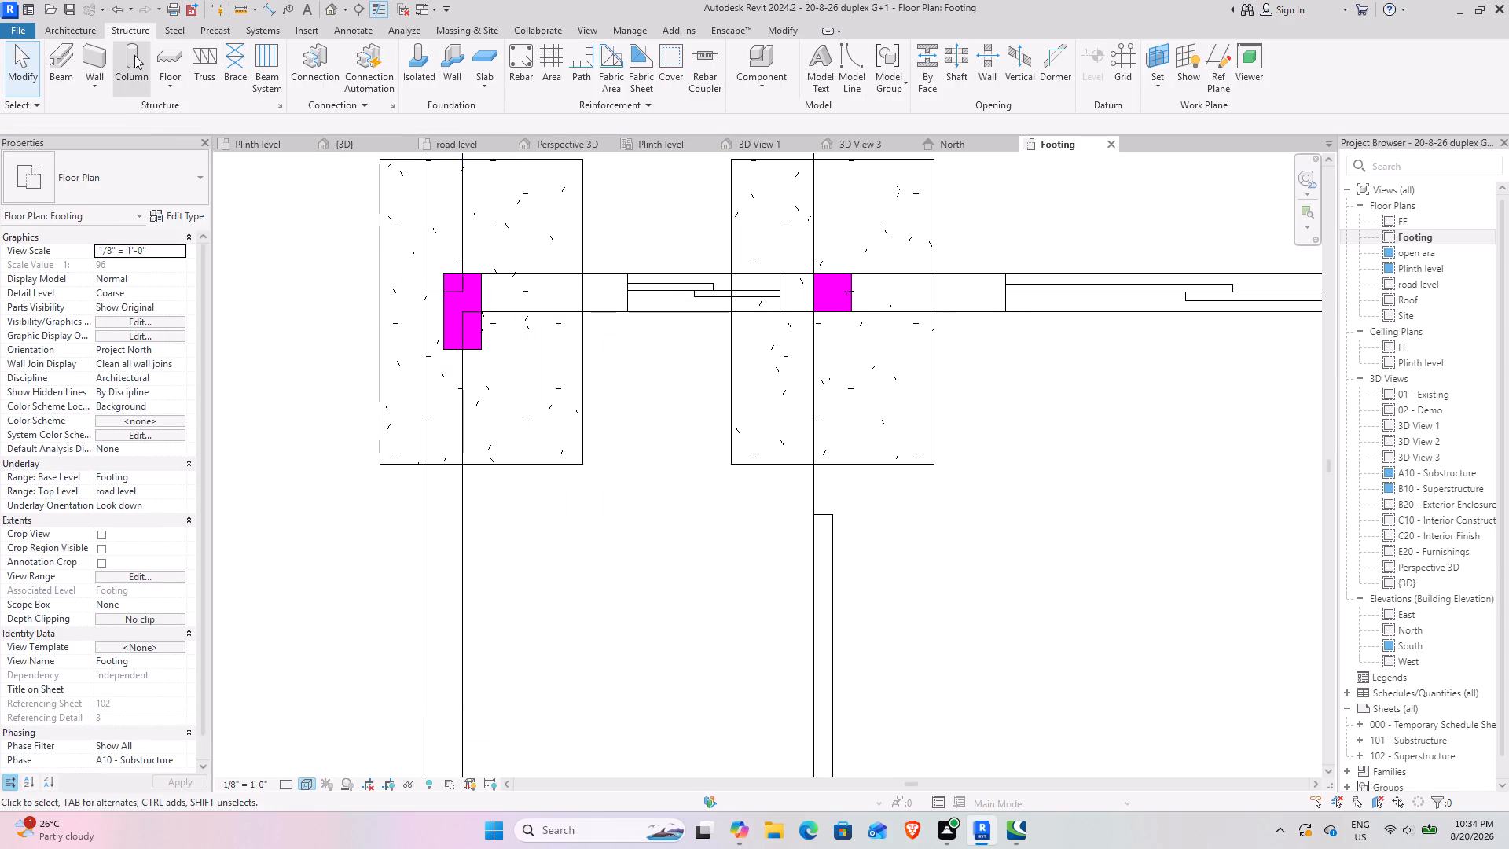
{"action": "left_click", "coordinate": [121, 64]}
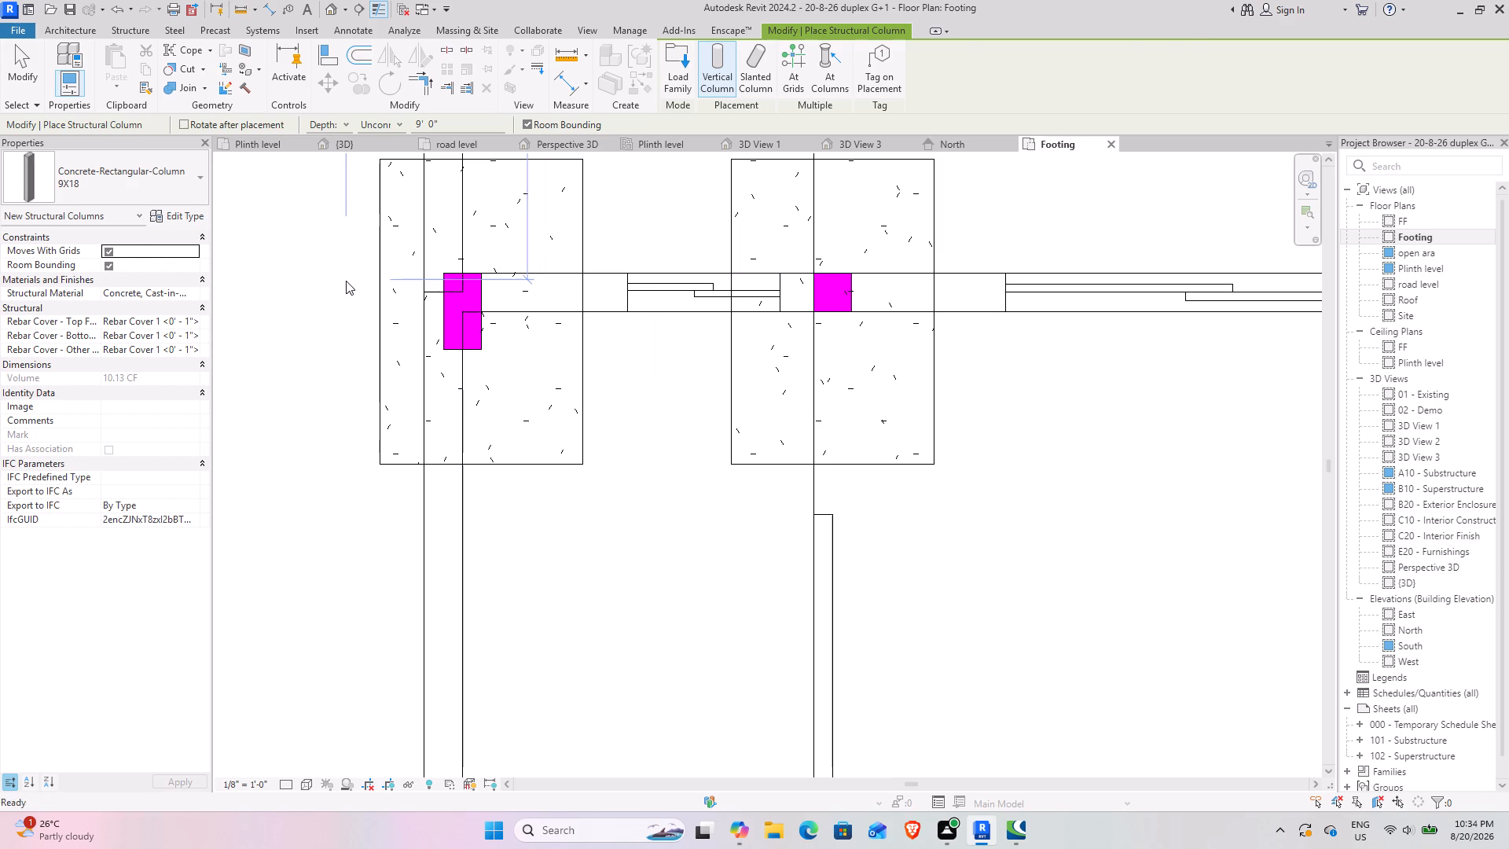
{"action": "key", "text": "Escape"}
Set the Footing plan's view range offsets to -2' for the cut plane, -10' for the bottom and -11' for the view depth.
{"action": "left_click", "coordinate": [122, 581]}
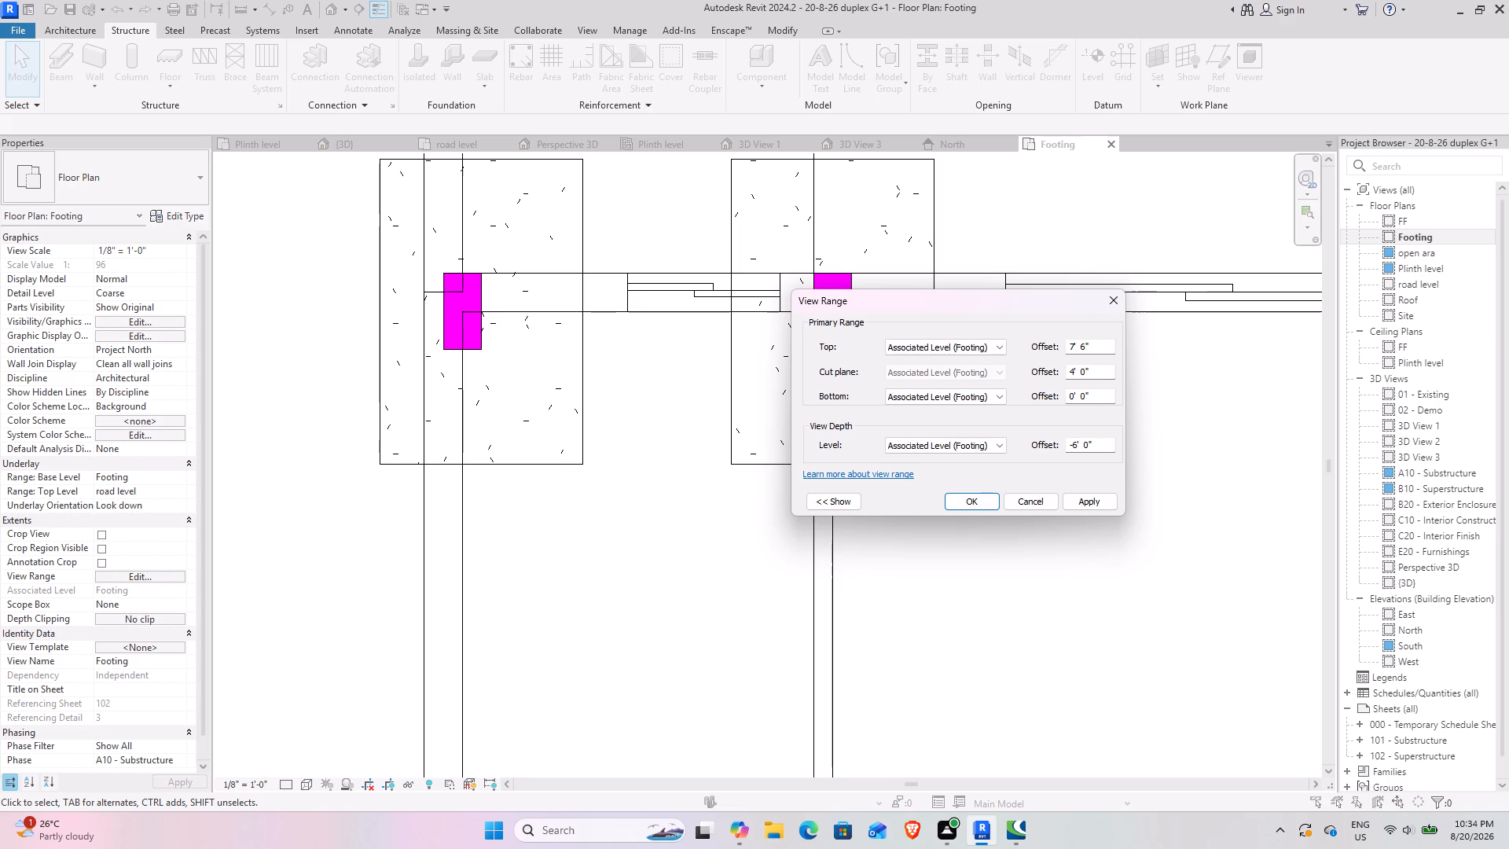
{"action": "left_click_drag", "start_coordinate": [1096, 369], "coordinate": [1047, 369]}
{"action": "key", "text": "minus"}
{"action": "type", "text": "2'"}
{"action": "key", "text": "Return"}
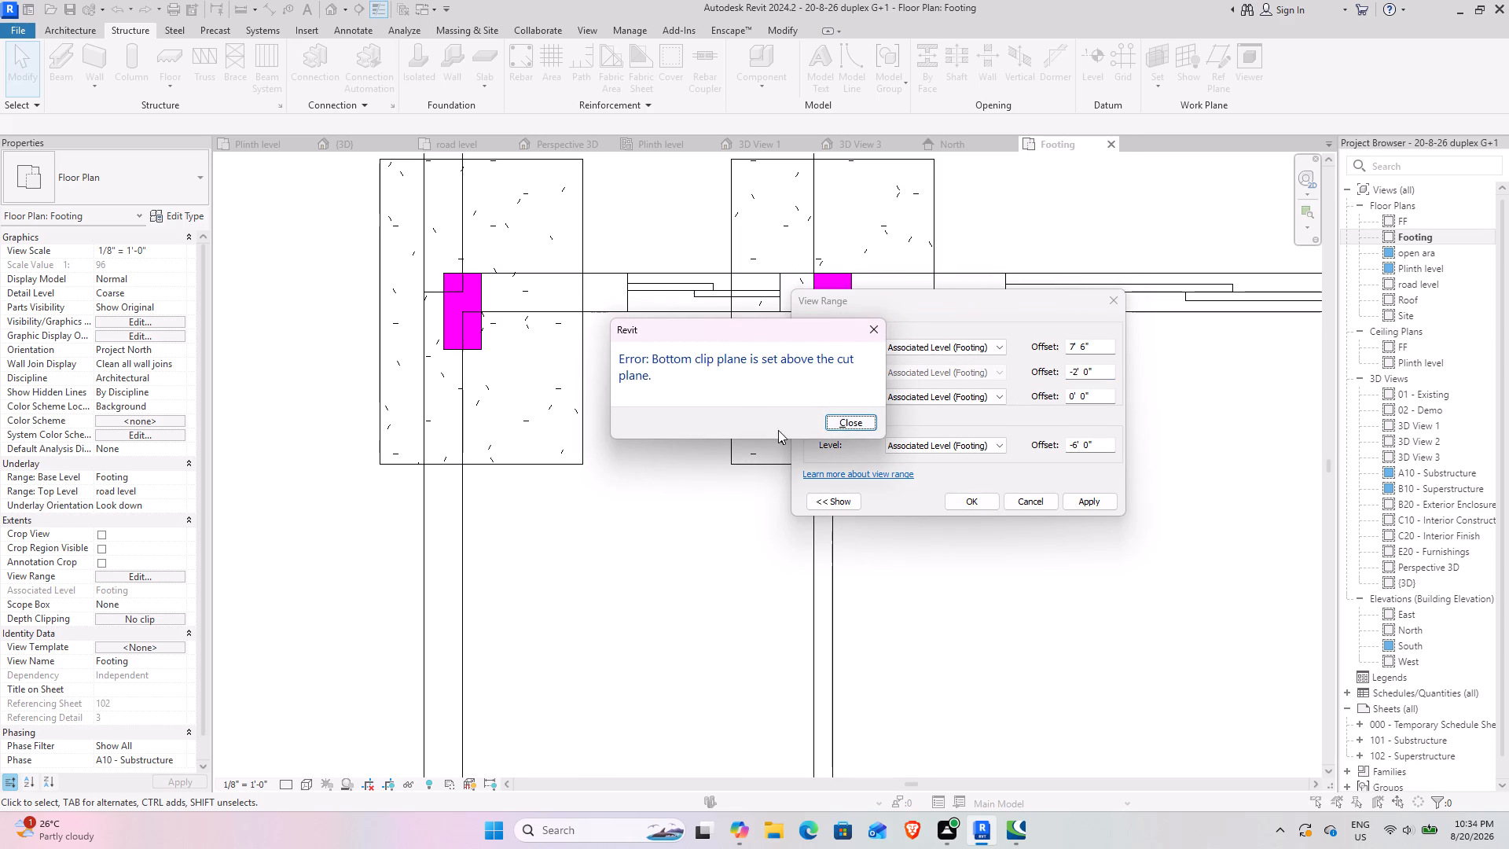
{"action": "left_click", "coordinate": [845, 422]}
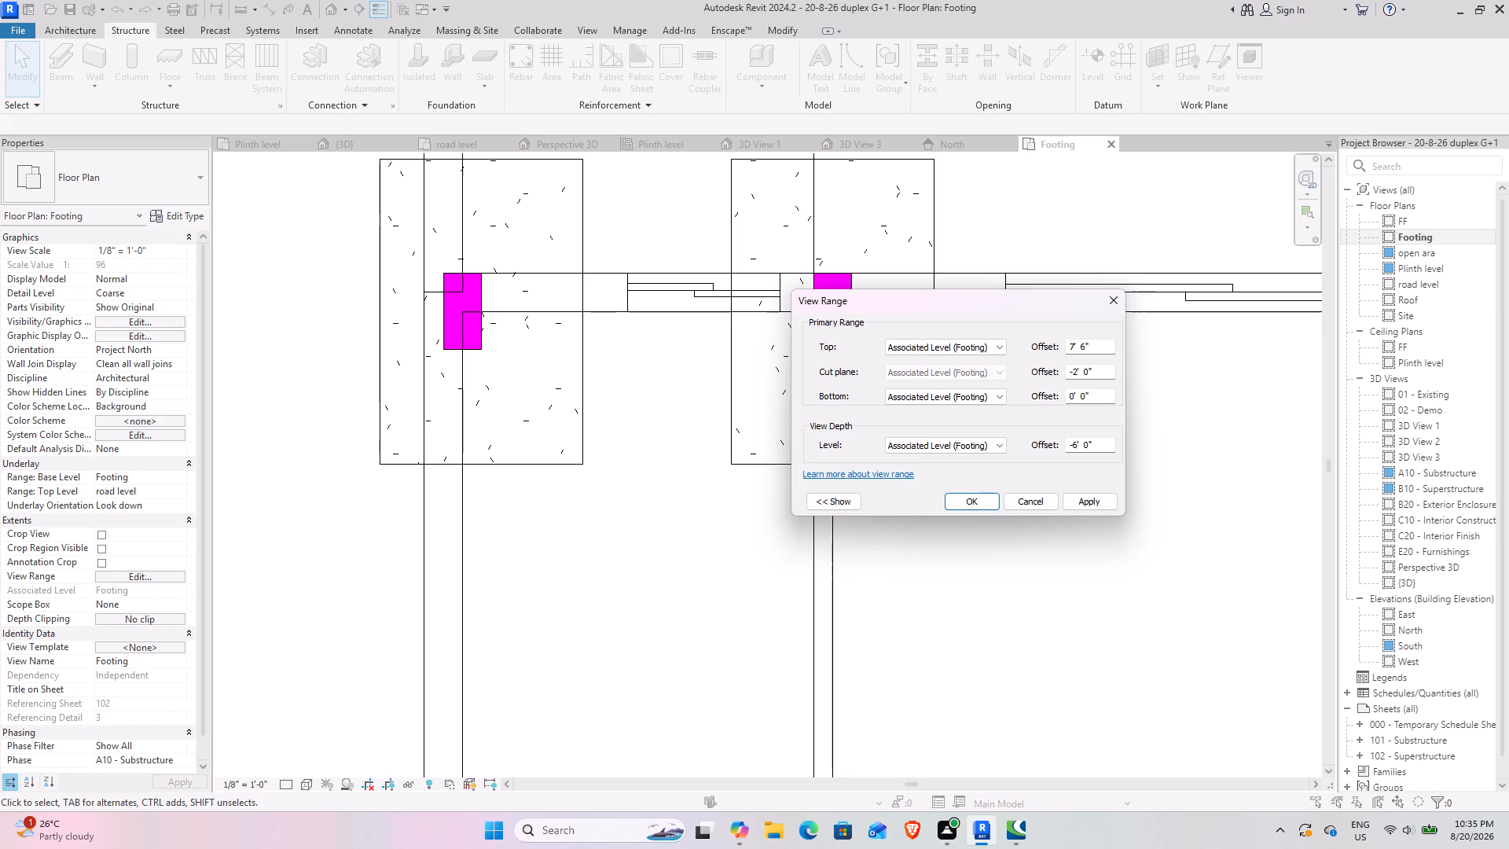
{"action": "left_click_drag", "start_coordinate": [1100, 398], "coordinate": [1053, 398]}
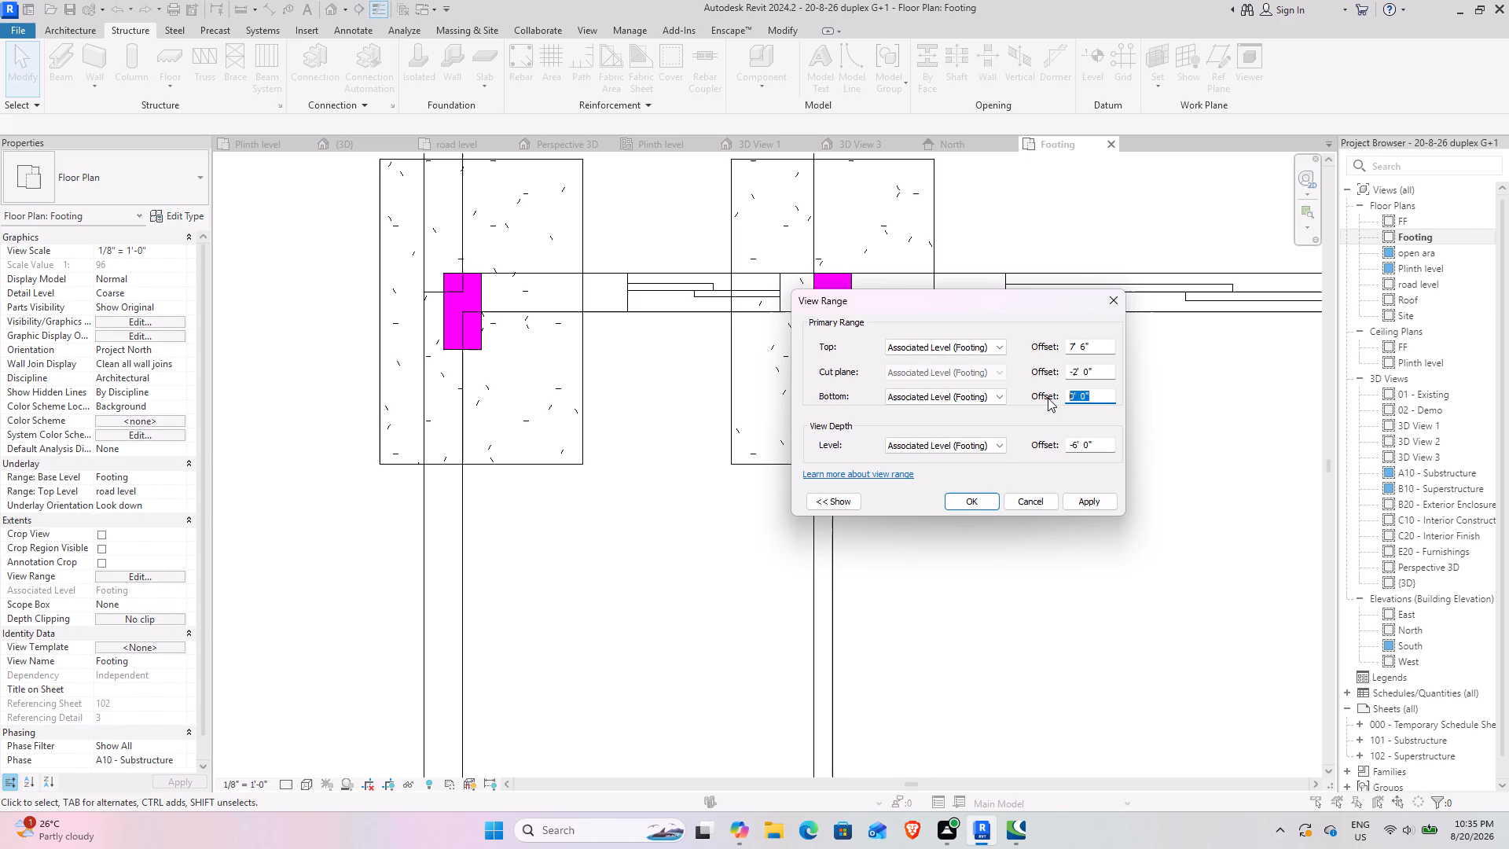
{"action": "type", "text": "-10"}
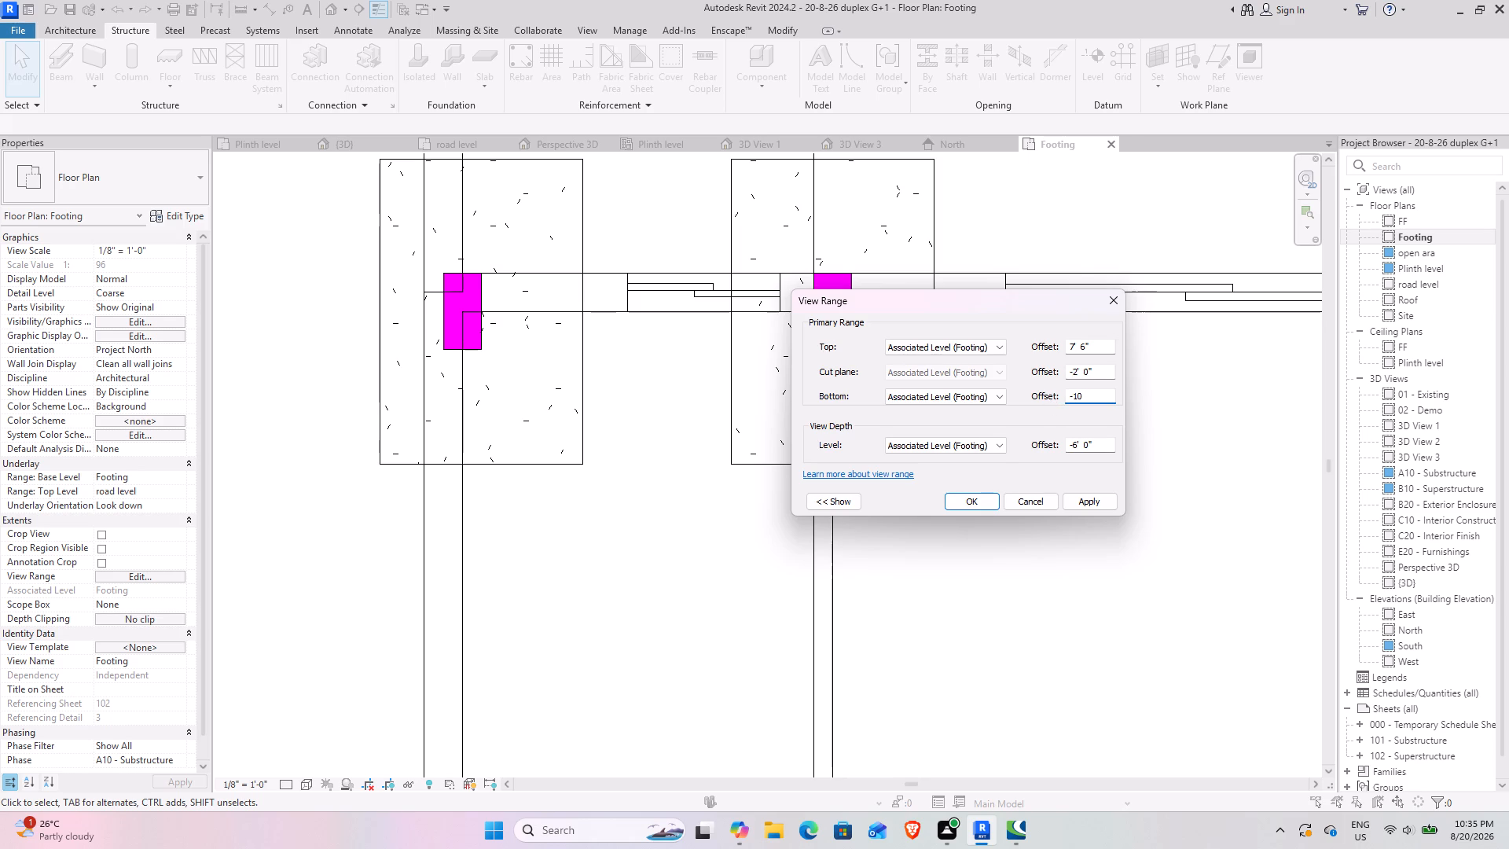
{"action": "key", "text": "Return"}
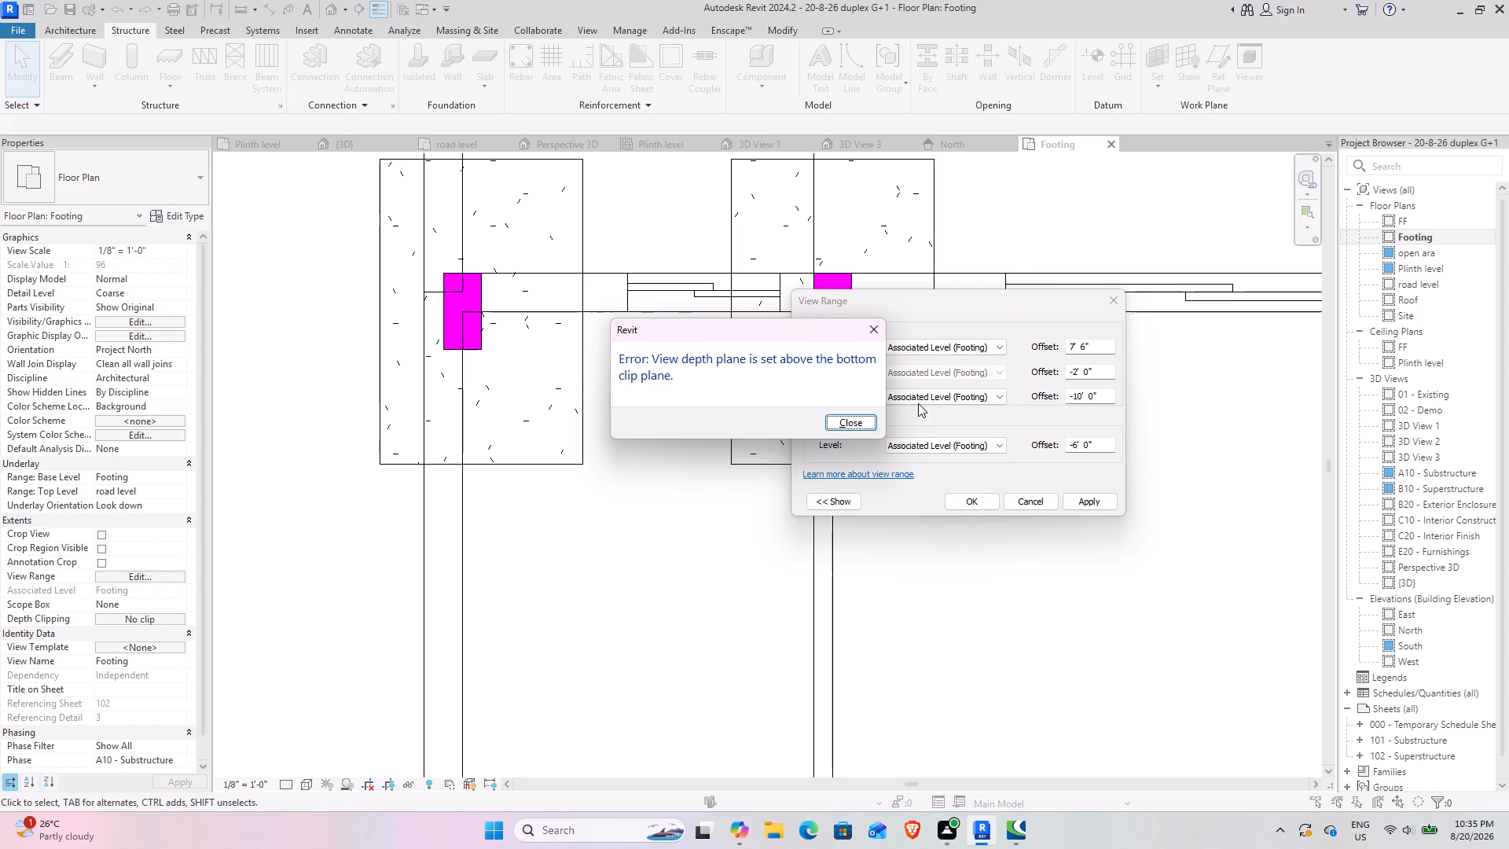
{"action": "left_click", "coordinate": [847, 426]}
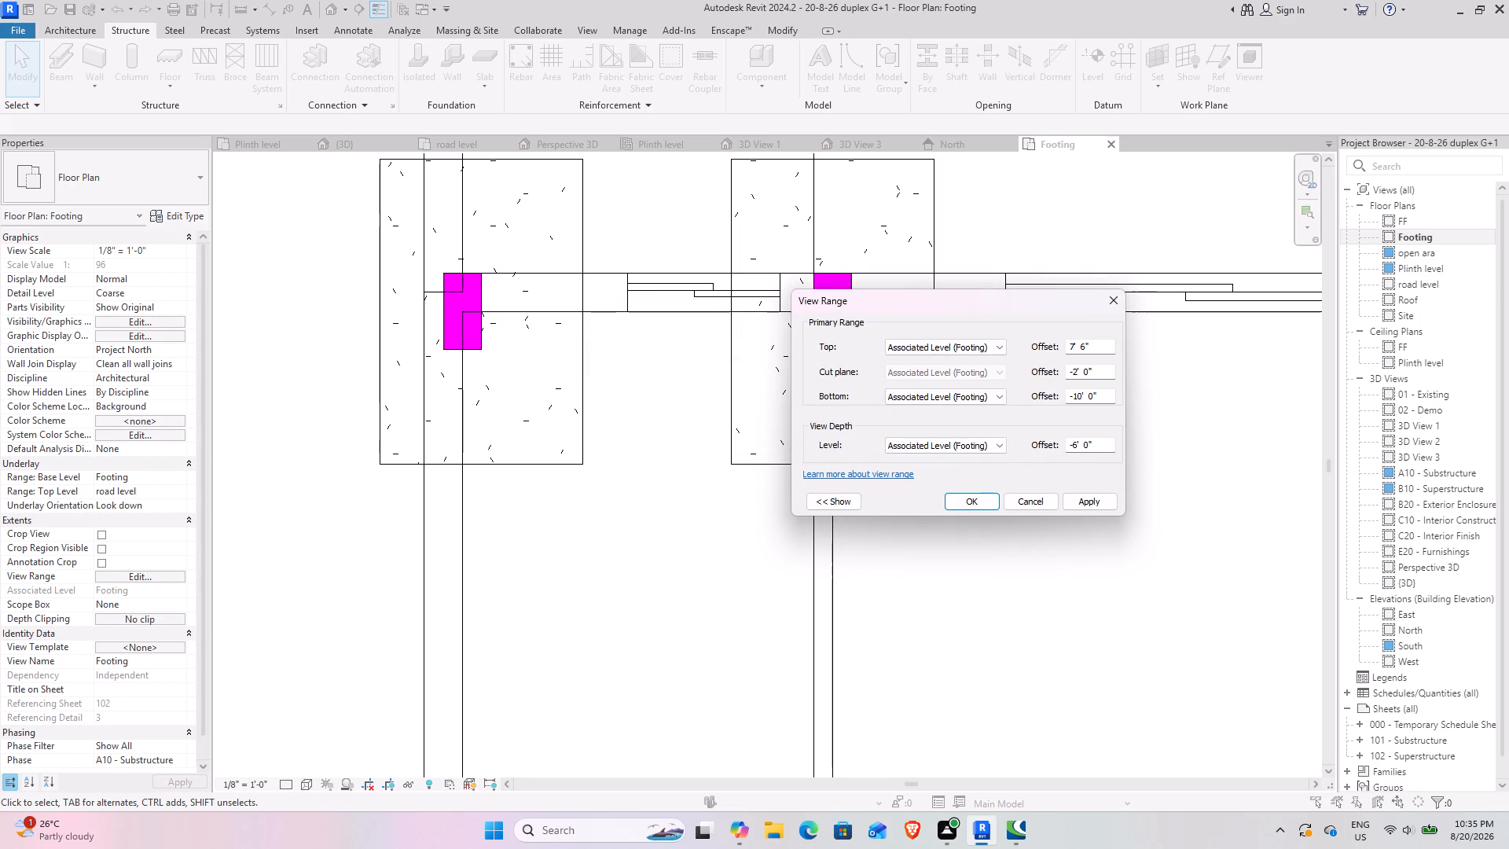
{"action": "left_click_drag", "start_coordinate": [1099, 446], "coordinate": [1040, 451]}
{"action": "key", "text": "minus"}
{"action": "type", "text": "11'"}
{"action": "key", "text": "Return"}
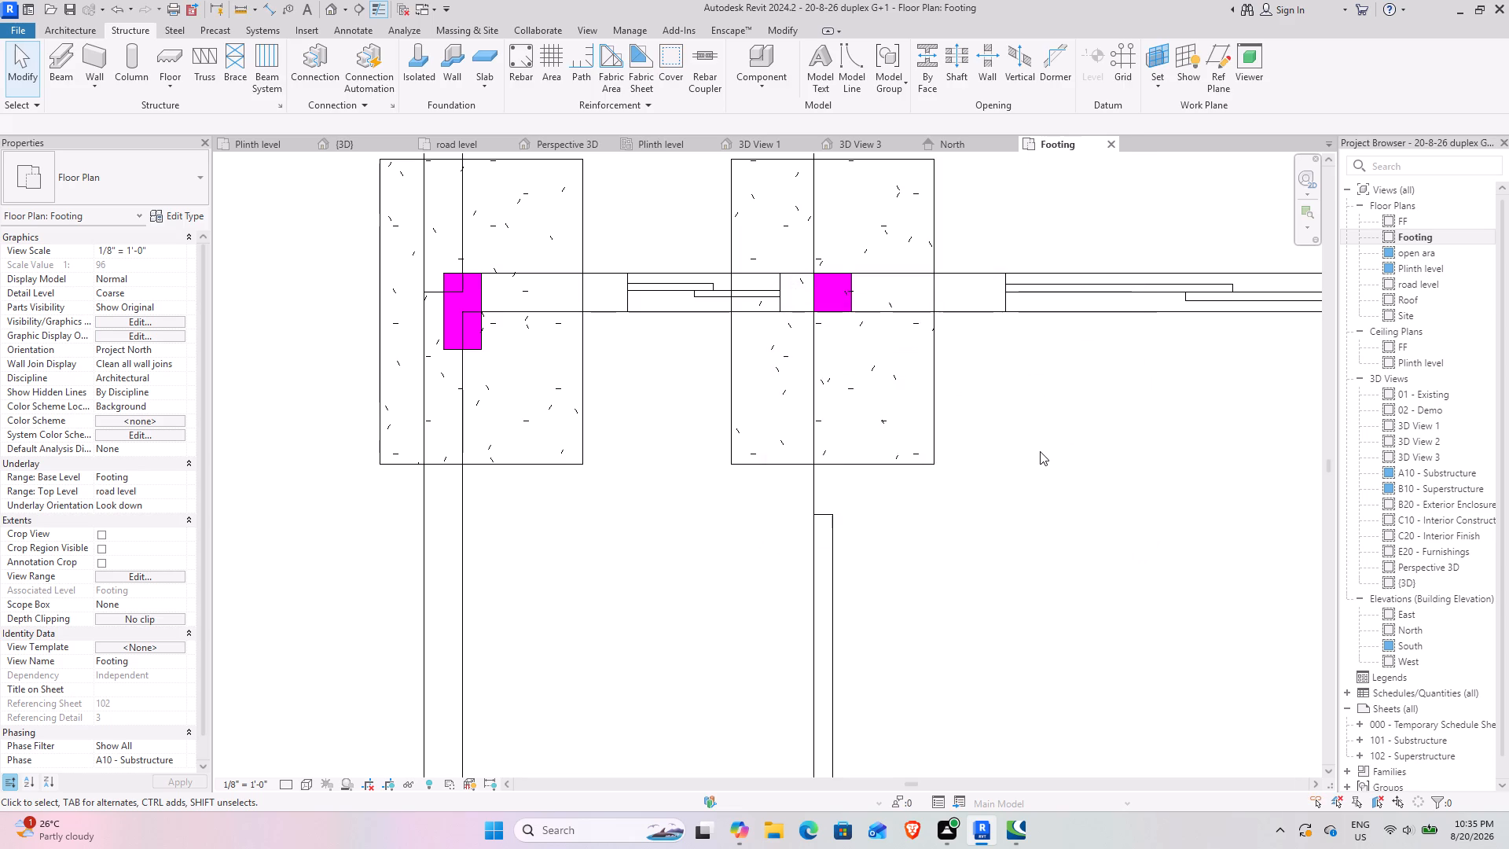
Place a 9X18 concrete structural column inside the northwest room, just southeast of its northwest corner column.
{"action": "left_click", "coordinate": [130, 64]}
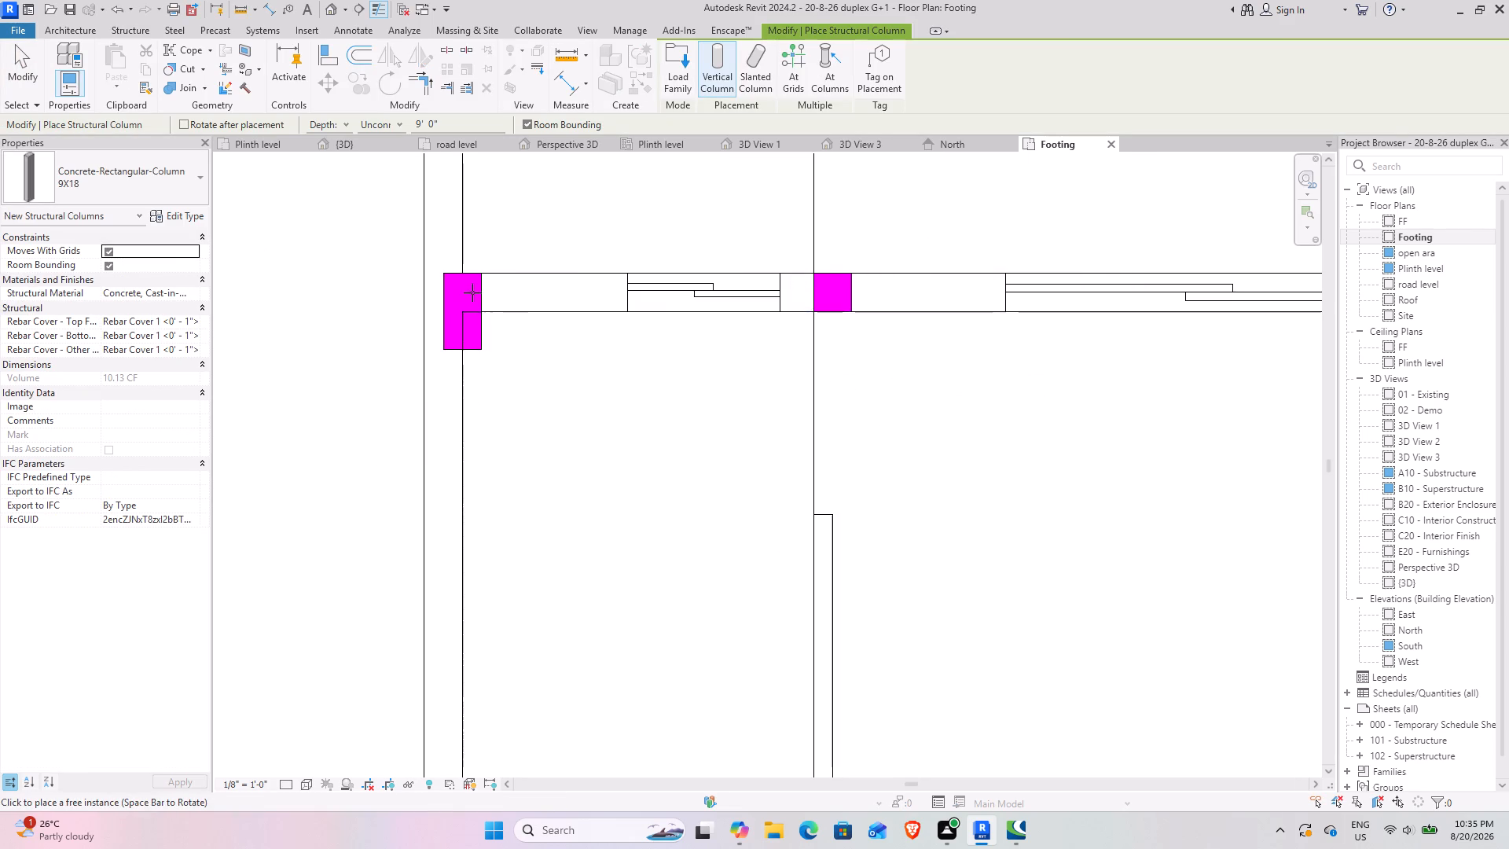
{"action": "scroll", "coordinate": [472, 292], "scroll_direction": "down", "scroll_amount": 4}
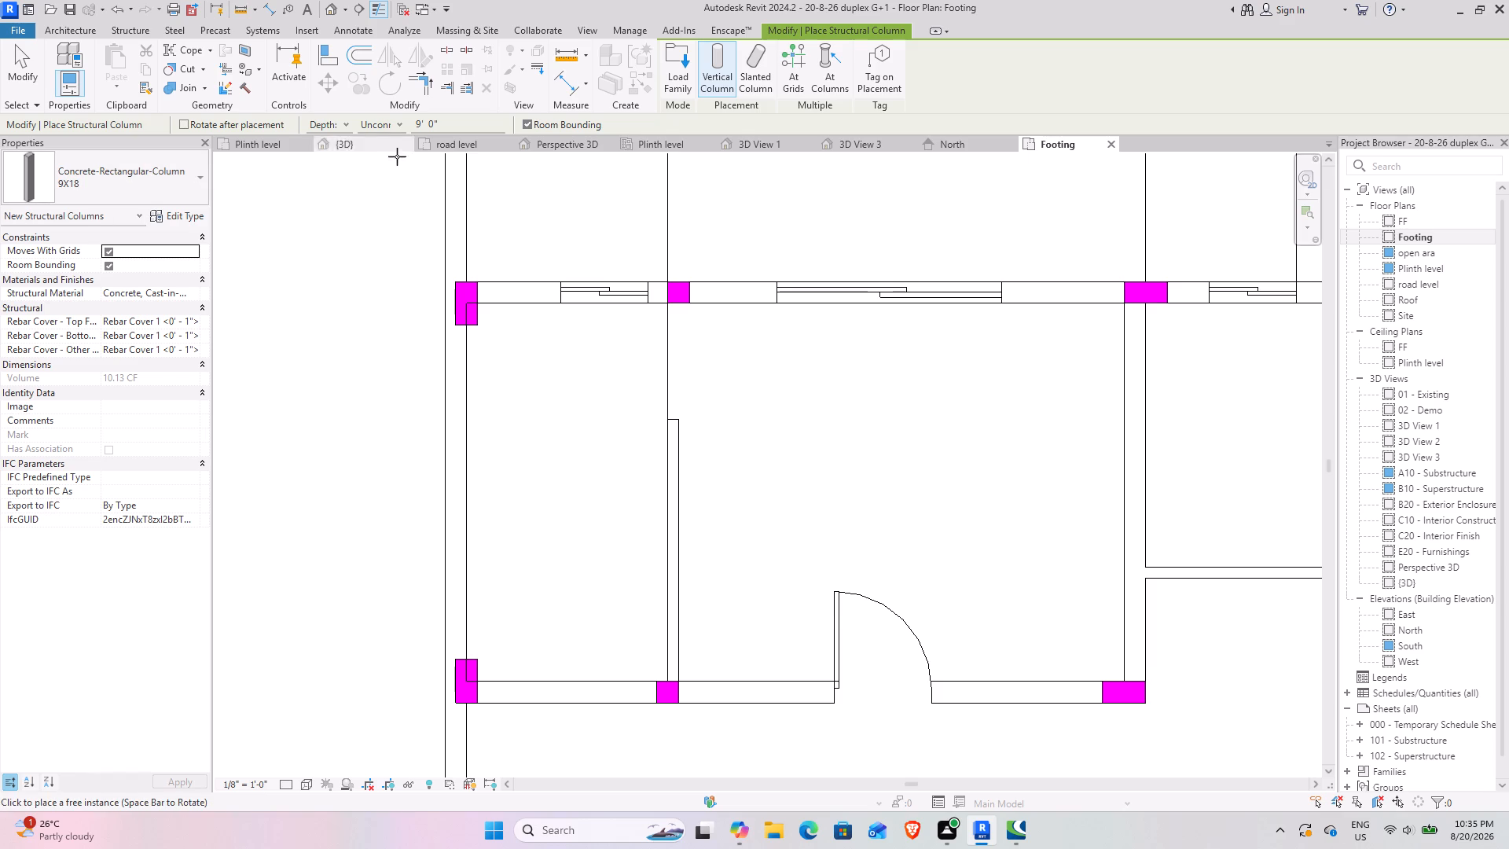
{"action": "middle_click_drag", "start_coordinate": [494, 198], "coordinate": [505, 338]}
{"action": "scroll", "coordinate": [479, 325], "scroll_direction": "down", "scroll_amount": 3}
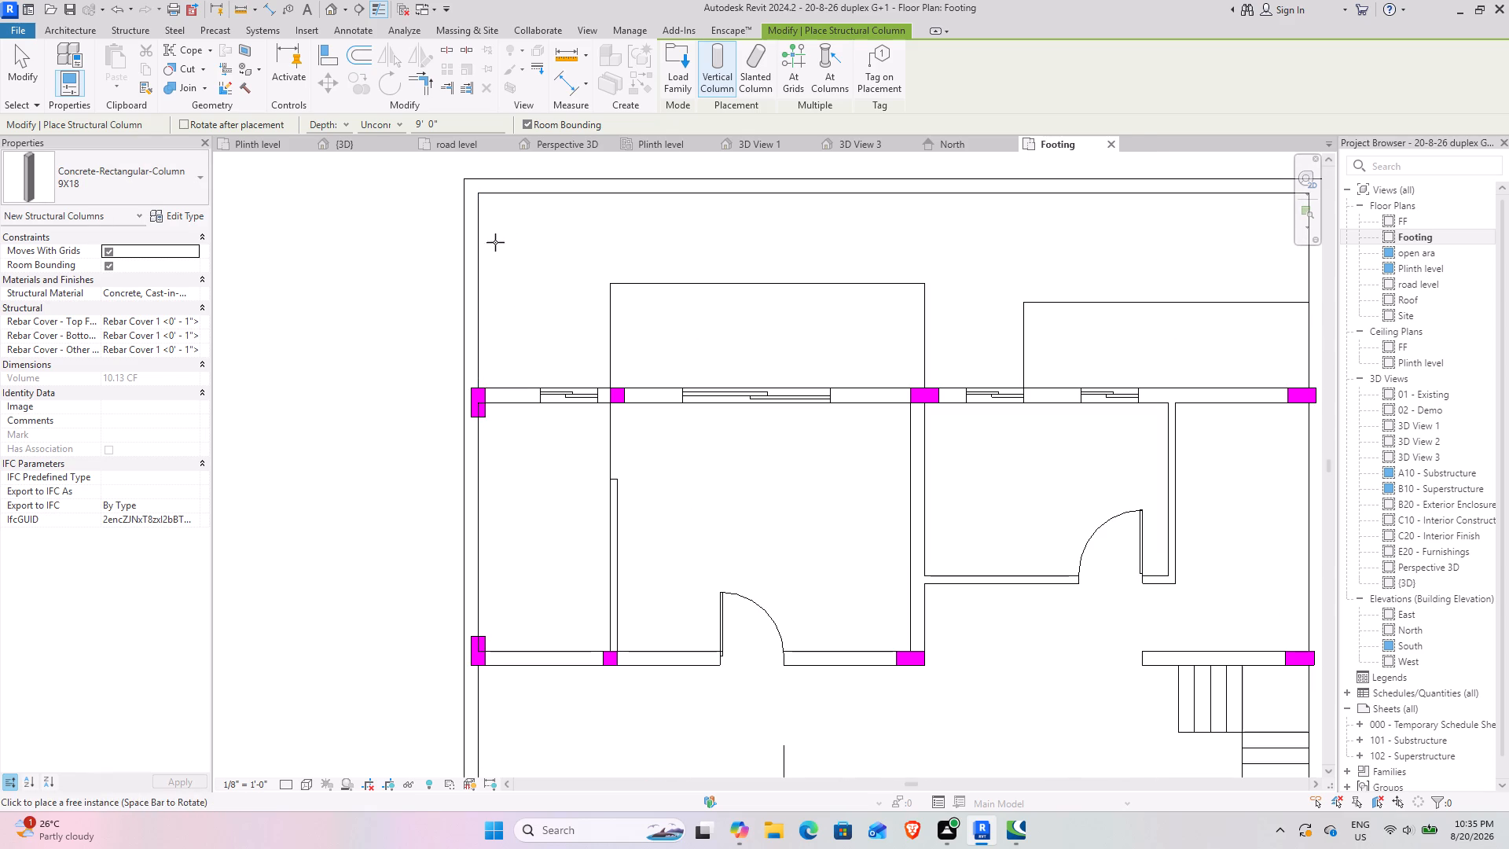
{"action": "middle_click_drag", "start_coordinate": [506, 470], "coordinate": [538, 263]}
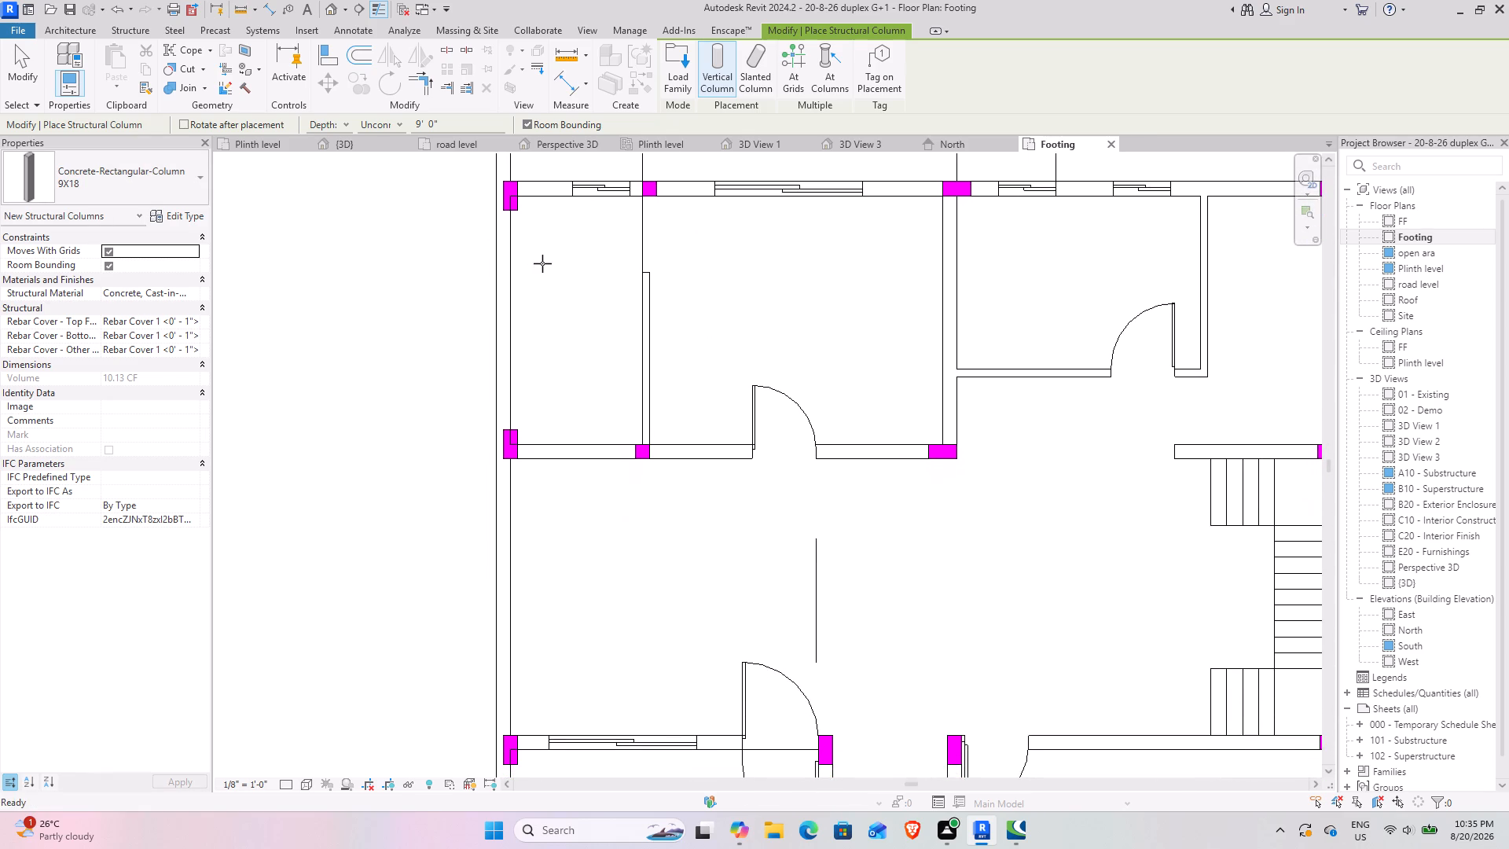
{"action": "scroll", "coordinate": [501, 178], "scroll_direction": "up", "scroll_amount": 4}
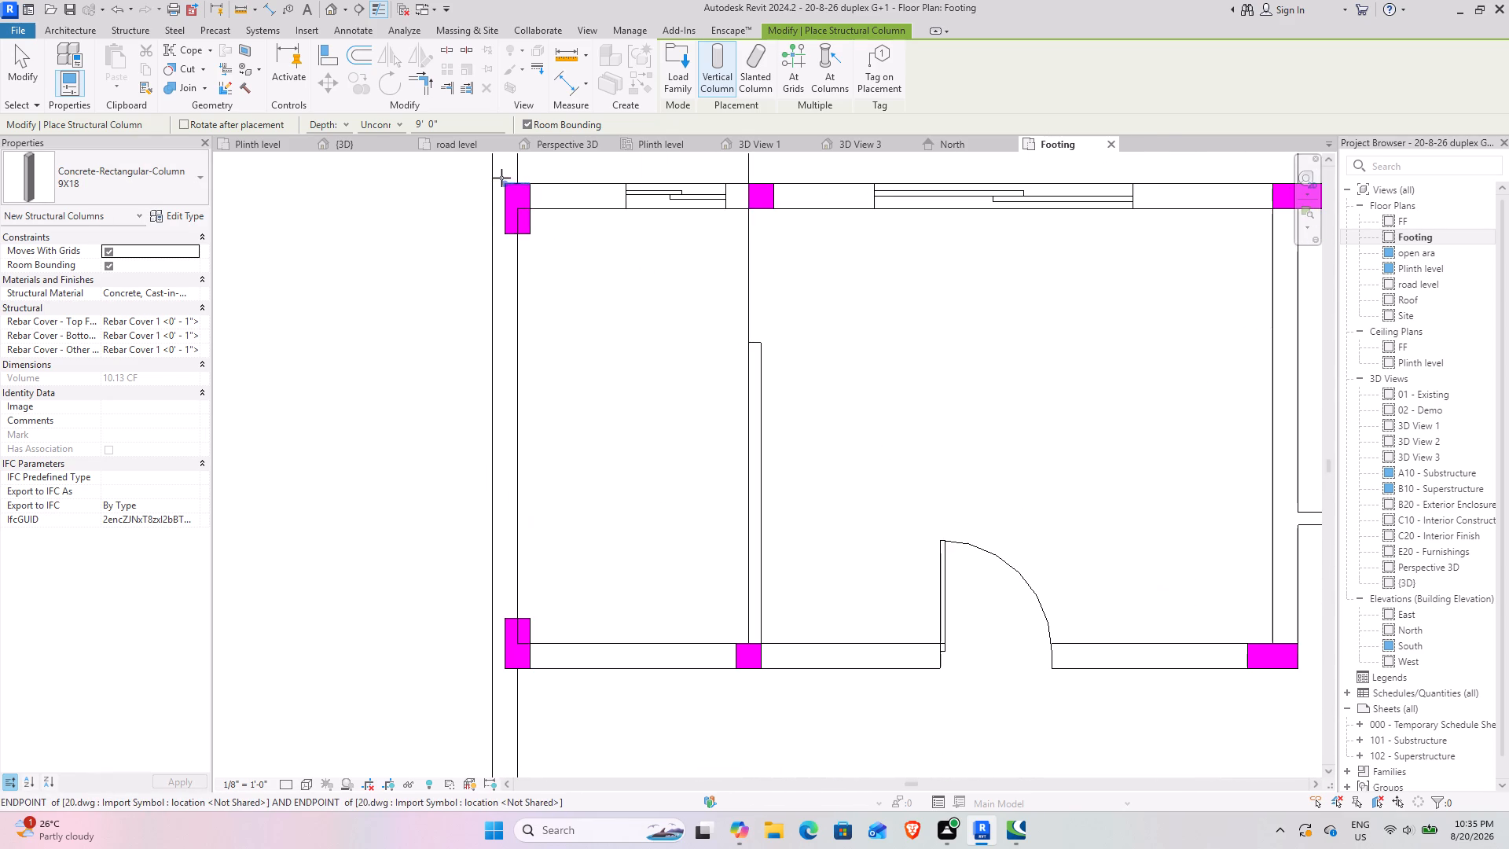
{"action": "left_click", "coordinate": [564, 311]}
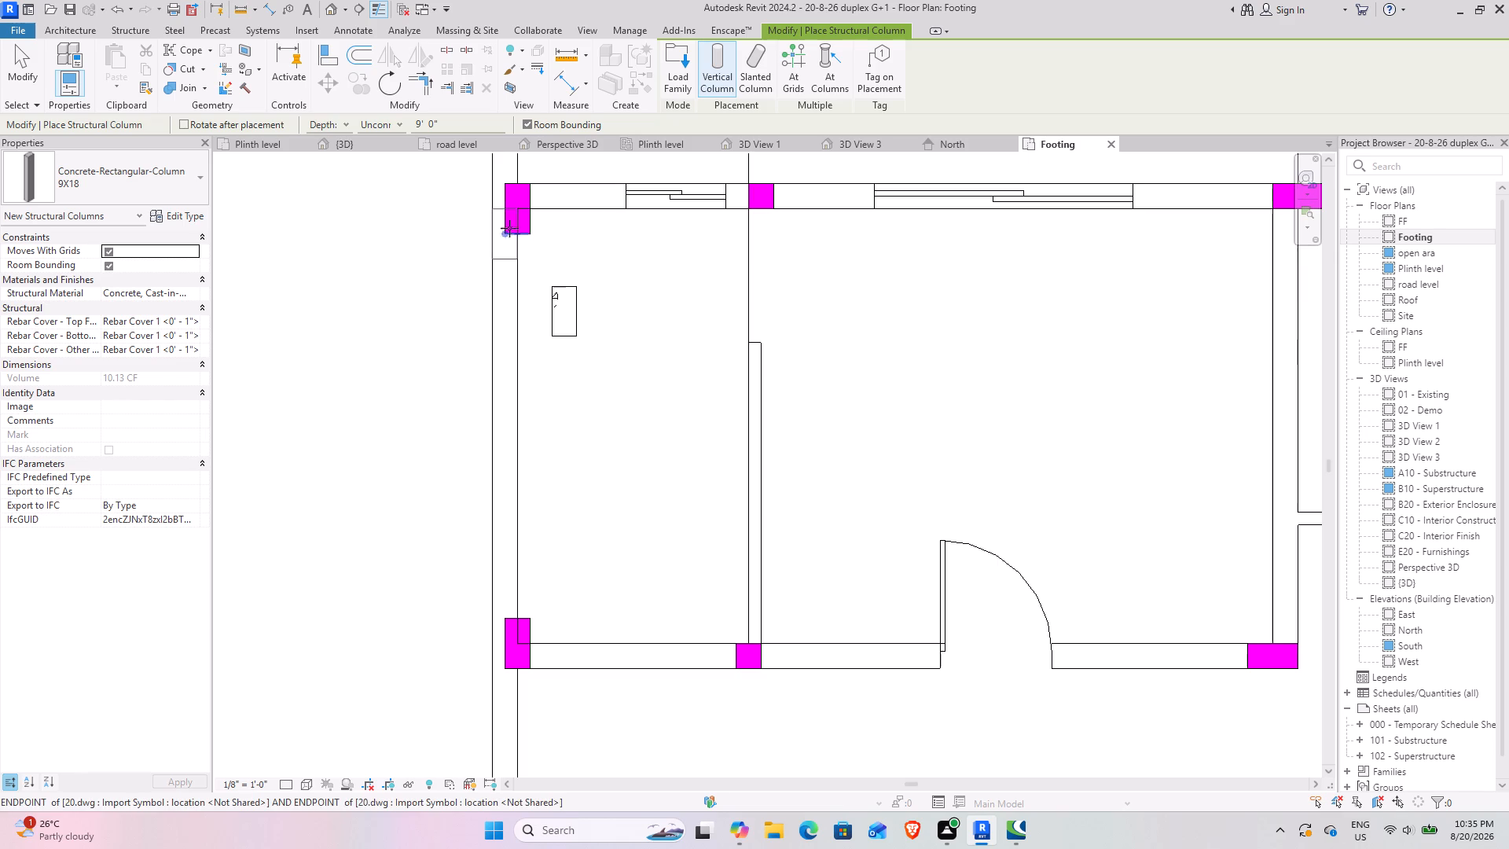
Place 9X18 structural columns at the three remaining west-side column positions, running south from the northwest room's southwest corner.
{"action": "scroll", "coordinate": [516, 203], "scroll_direction": "up", "scroll_amount": 3}
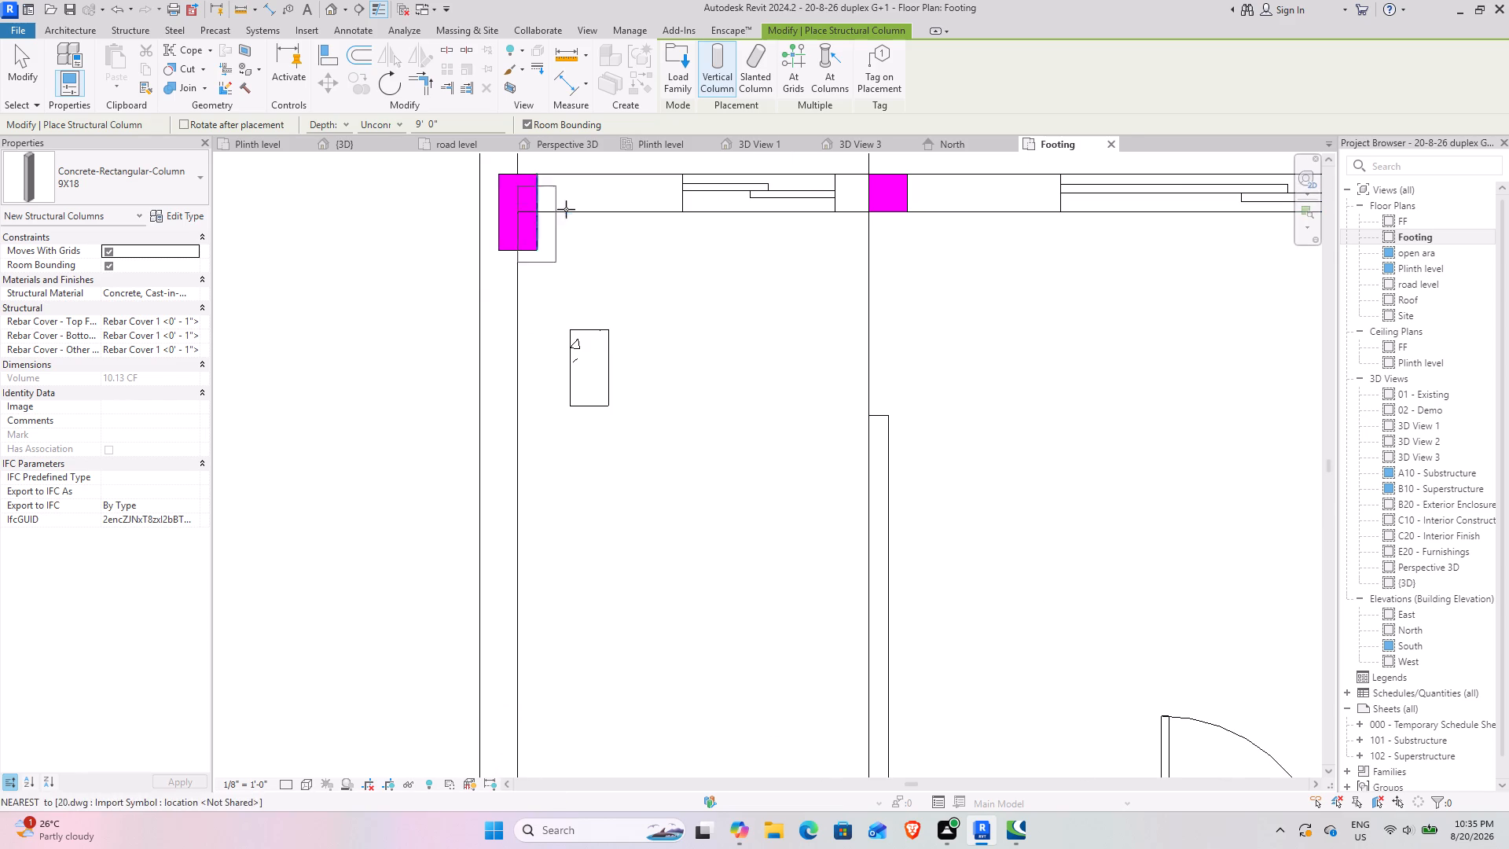
{"action": "scroll", "coordinate": [644, 399], "scroll_direction": "down", "scroll_amount": 2}
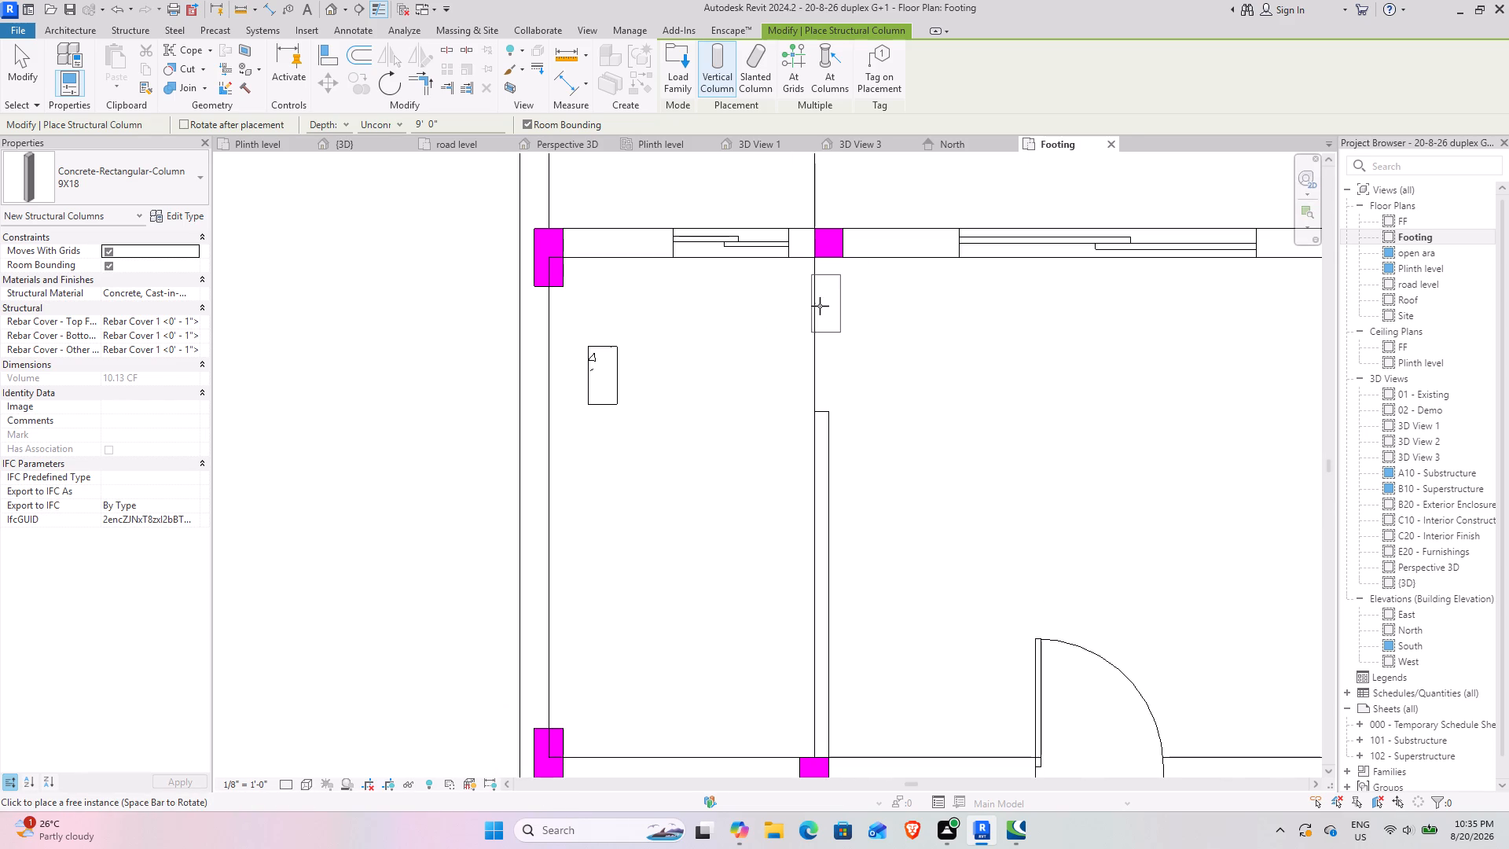
{"action": "middle_click_drag", "start_coordinate": [700, 462], "coordinate": [643, 290]}
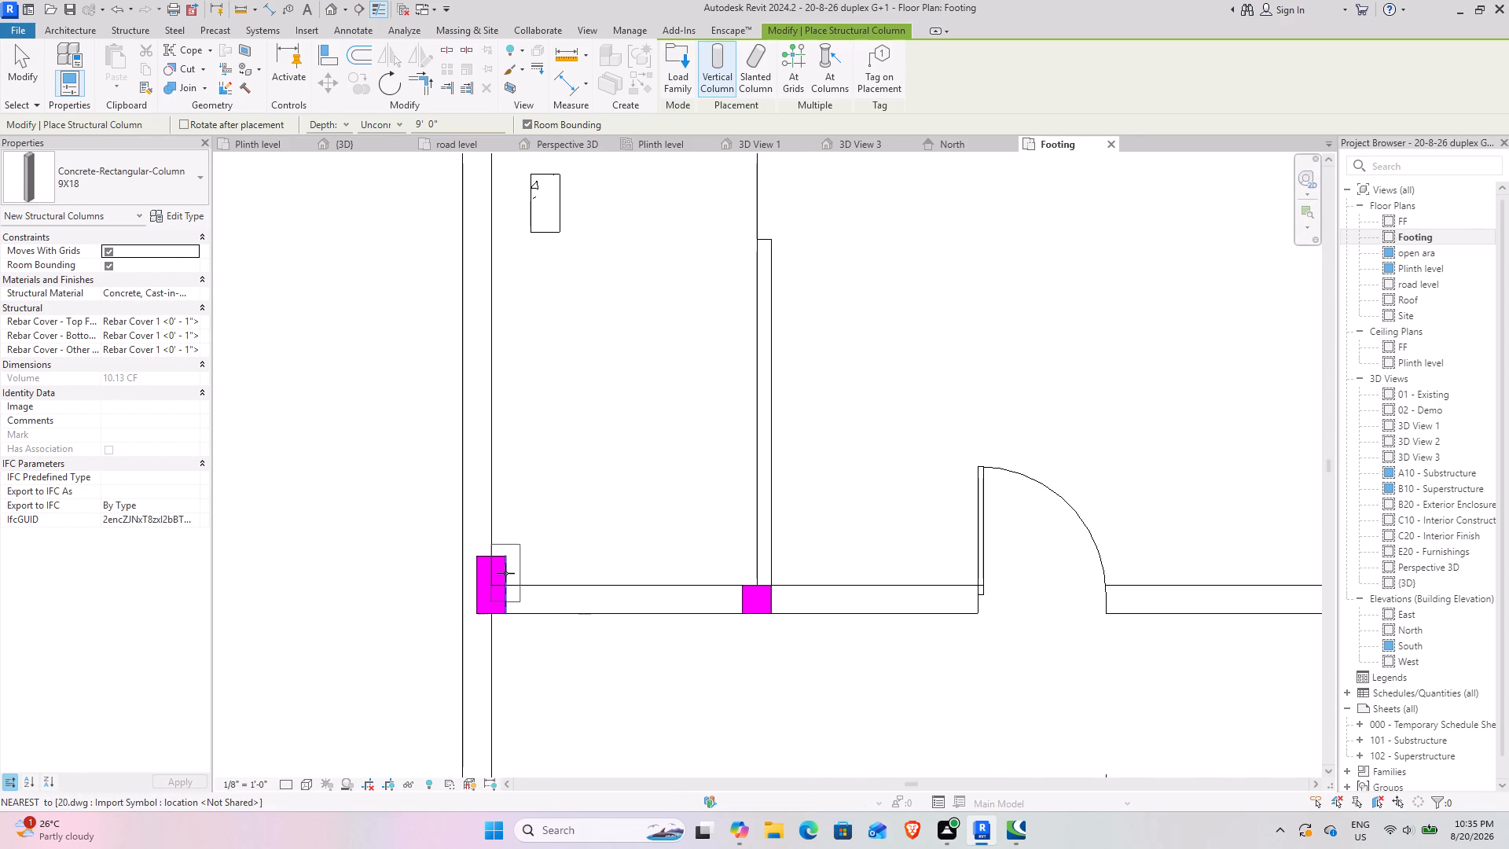
{"action": "left_click", "coordinate": [505, 573]}
{"action": "middle_click_drag", "start_coordinate": [649, 662], "coordinate": [637, 458]}
{"action": "scroll", "coordinate": [618, 450], "scroll_direction": "down", "scroll_amount": 4}
{"action": "middle_click_drag", "start_coordinate": [708, 557], "coordinate": [732, 365]}
{"action": "left_click", "coordinate": [556, 573]}
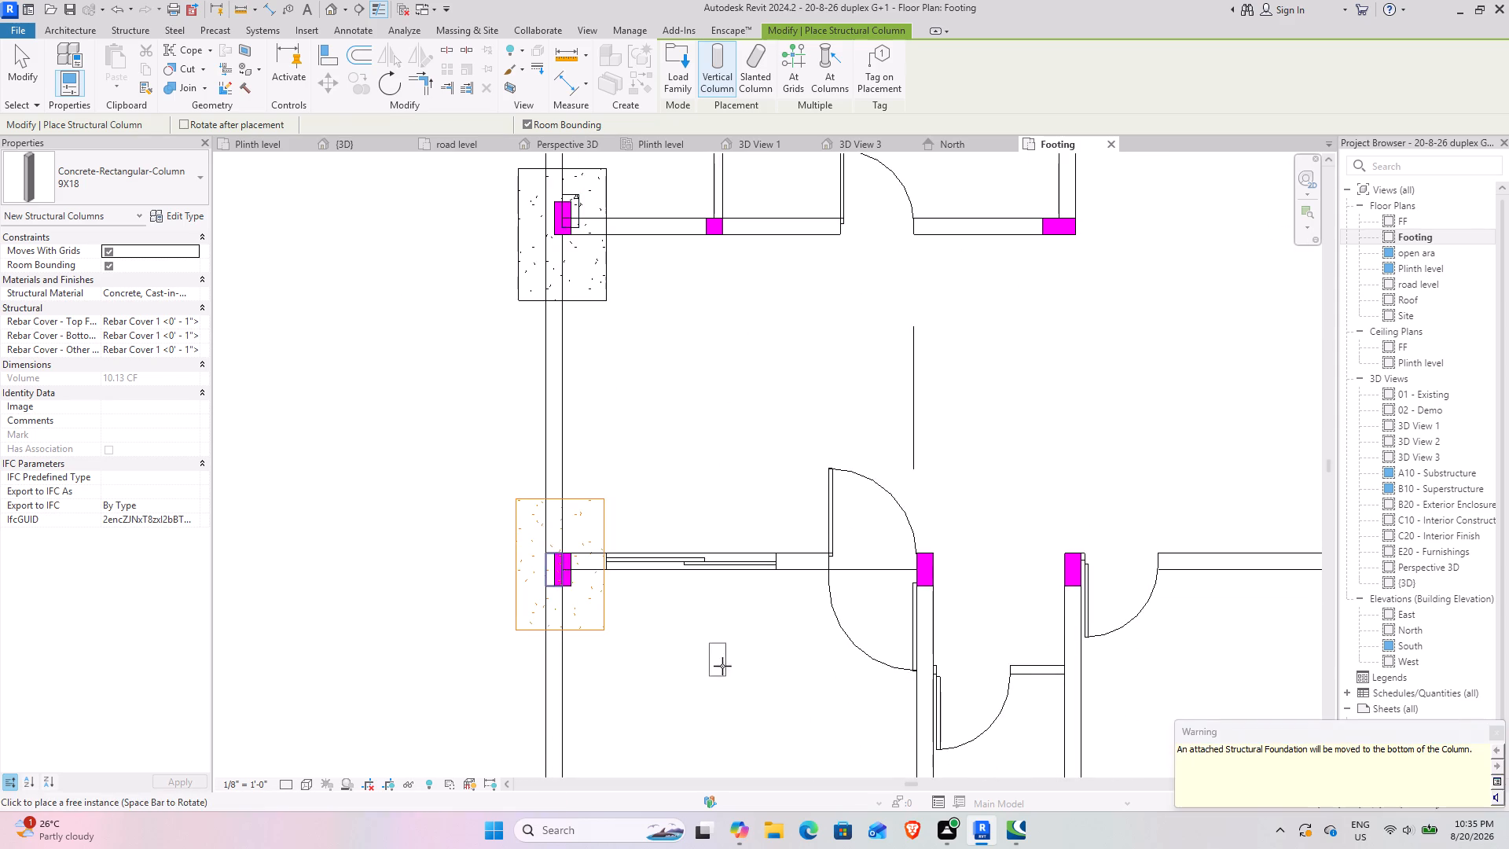
{"action": "middle_click_drag", "start_coordinate": [740, 667], "coordinate": [689, 469]}
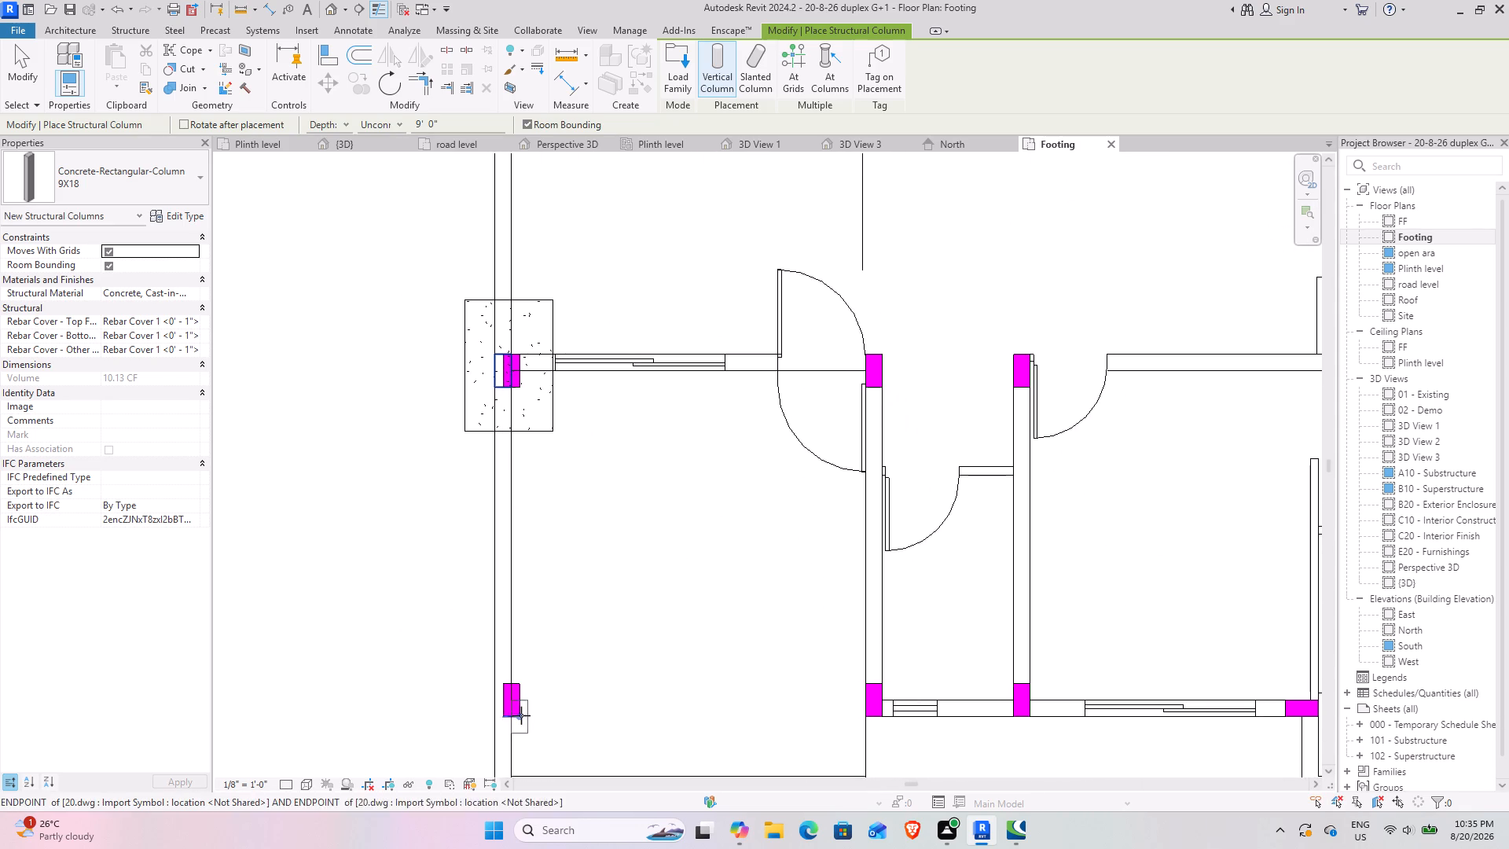
{"action": "left_click", "coordinate": [520, 696]}
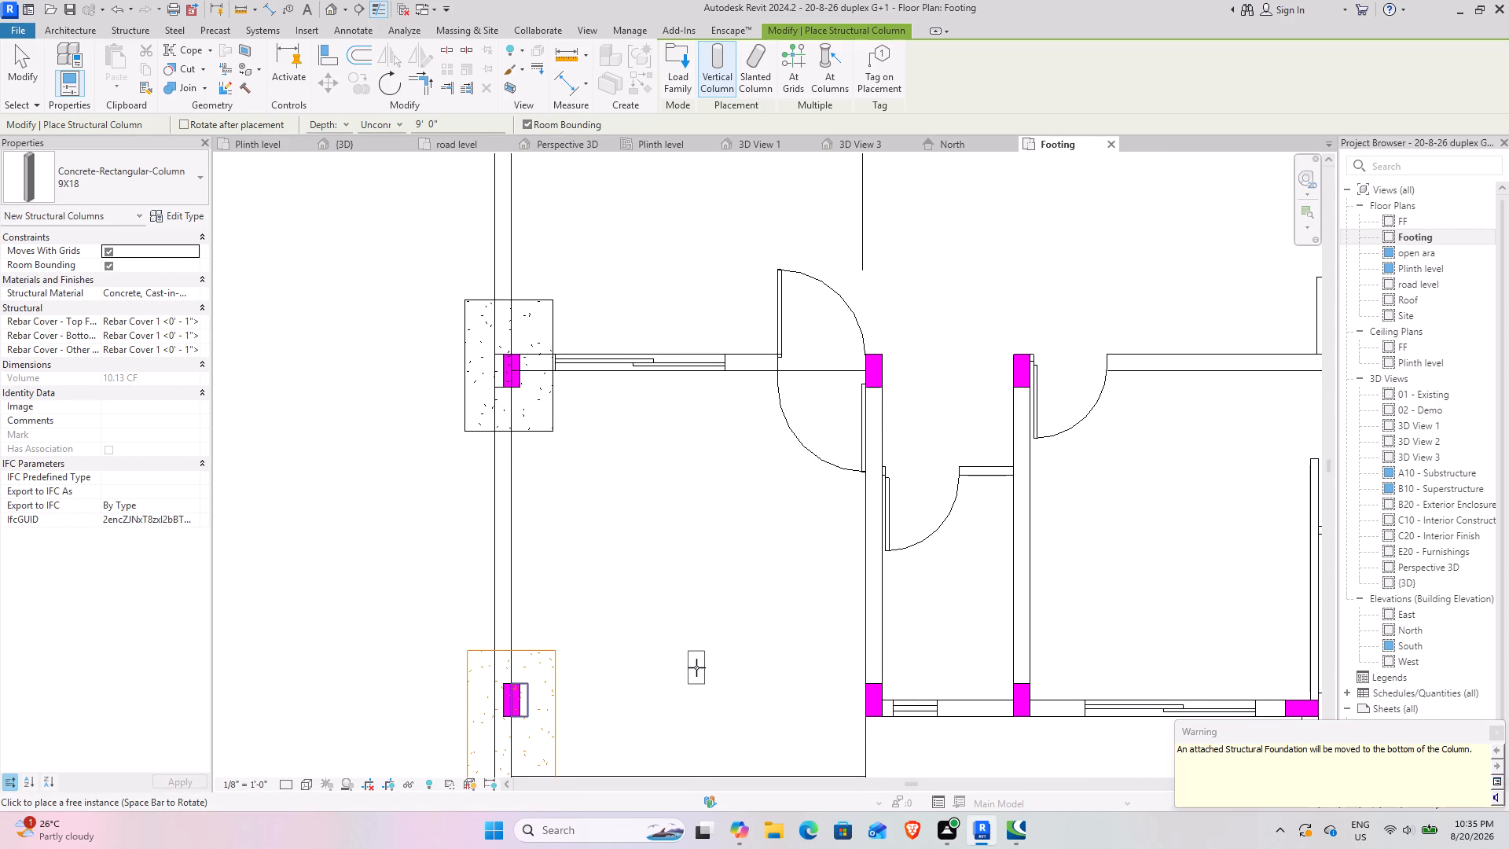
Place 9X18 structural columns at the four column positions around the narrow south-central room between the two long walls.
{"action": "middle_click_drag", "start_coordinate": [813, 618], "coordinate": [628, 548]}
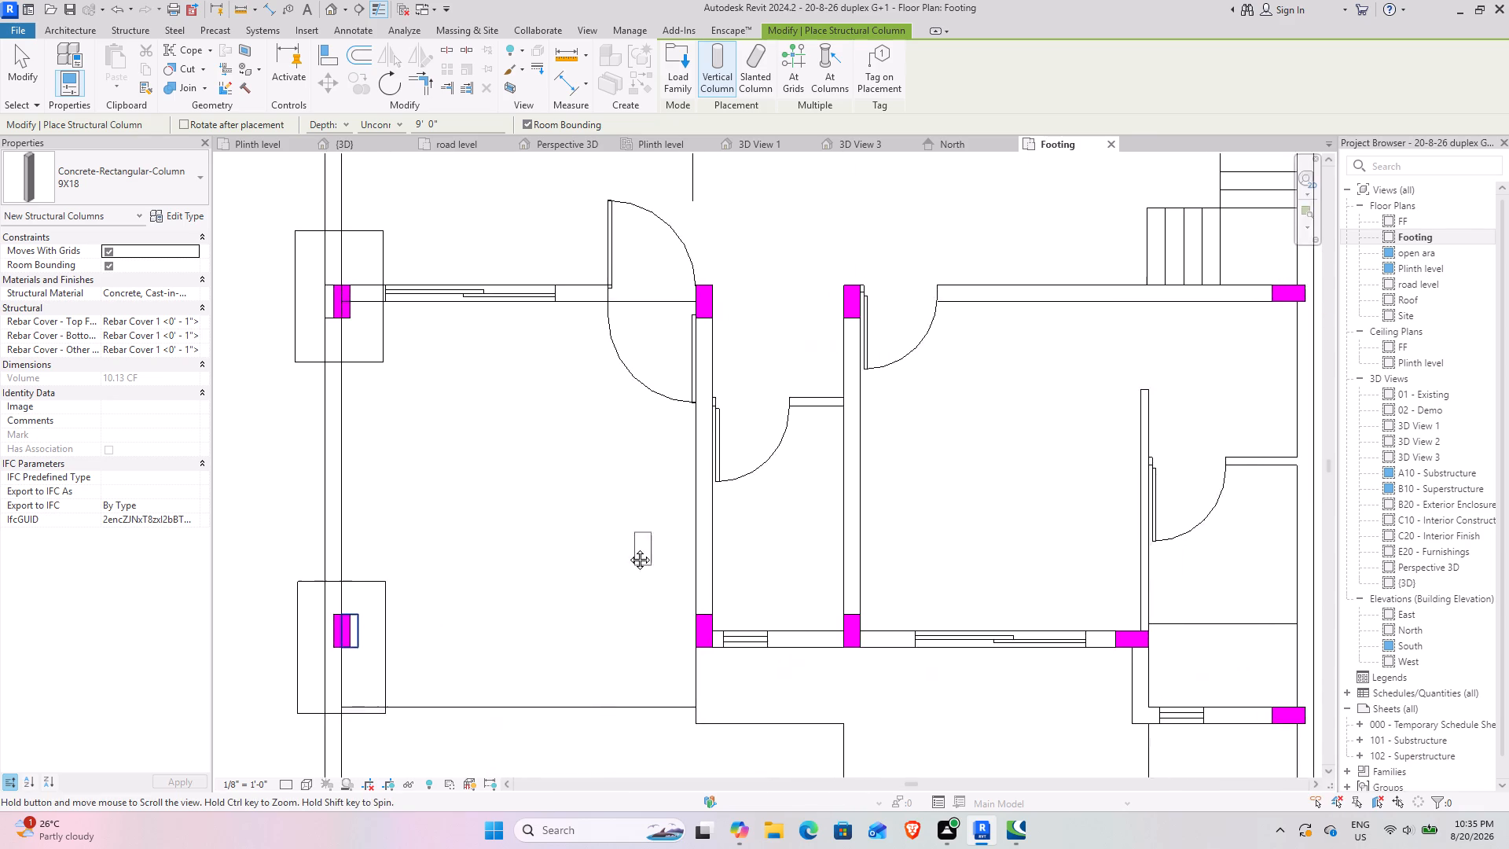
{"action": "middle_click_drag", "start_coordinate": [628, 548], "coordinate": [571, 538]}
{"action": "left_click", "coordinate": [630, 612]}
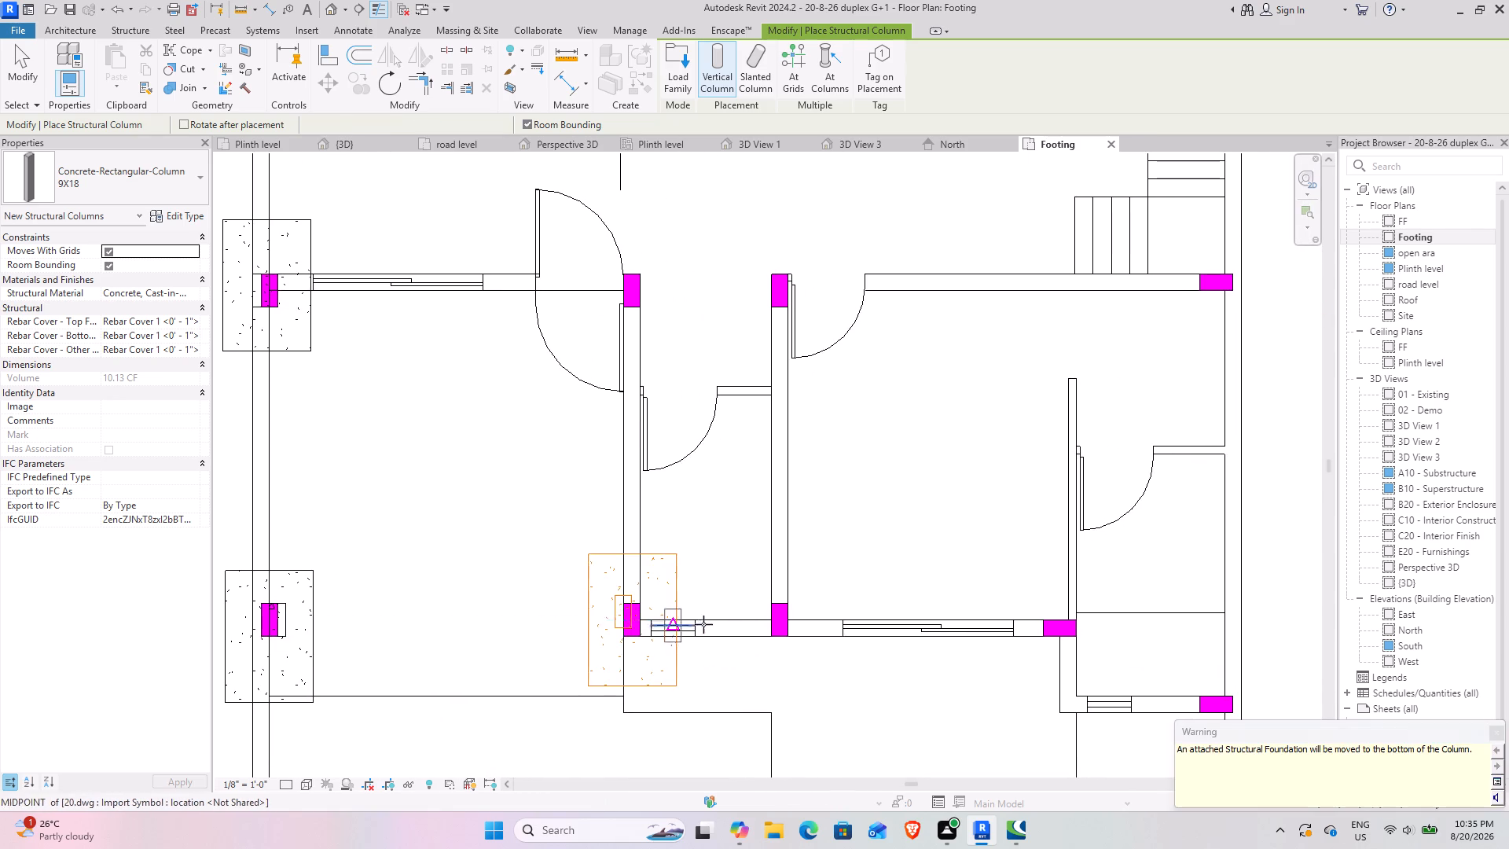
{"action": "left_click", "coordinate": [780, 617]}
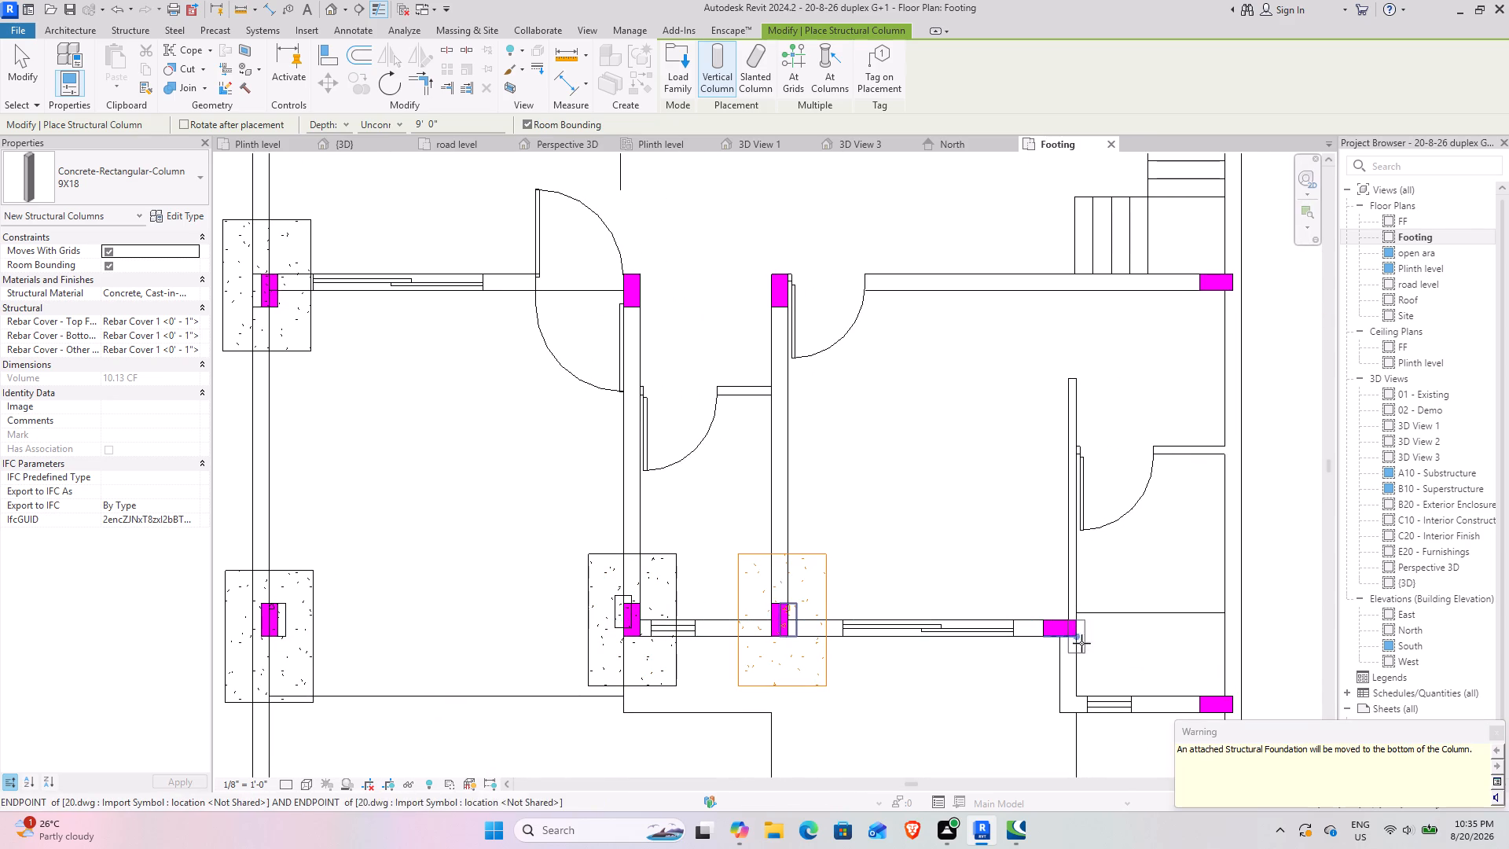
{"action": "middle_click_drag", "start_coordinate": [1148, 658], "coordinate": [1038, 626]}
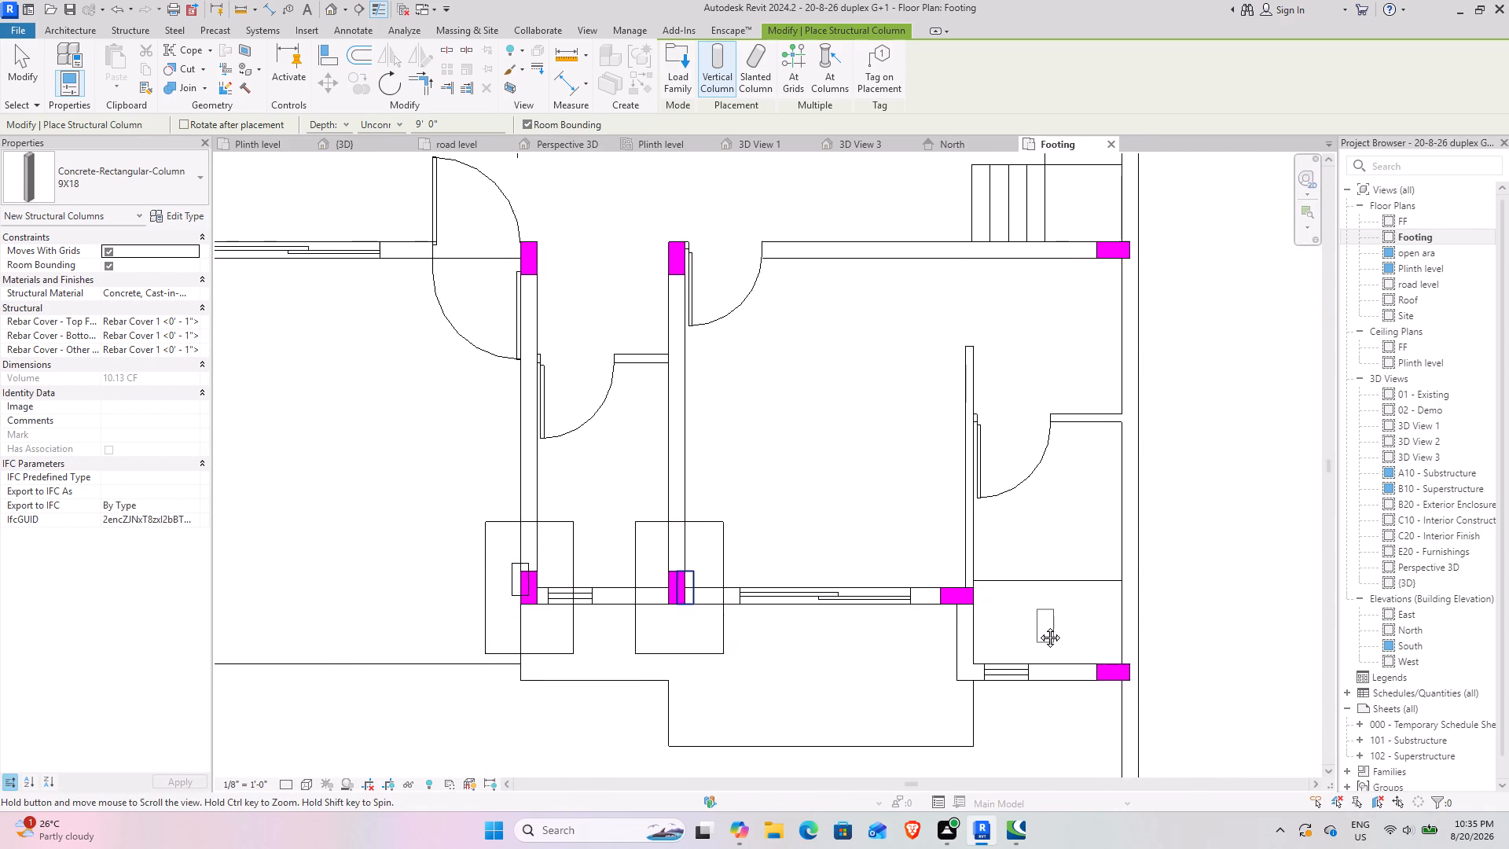
{"action": "middle_click_drag", "start_coordinate": [1038, 626], "coordinate": [964, 744]}
{"action": "left_click", "coordinate": [451, 376]}
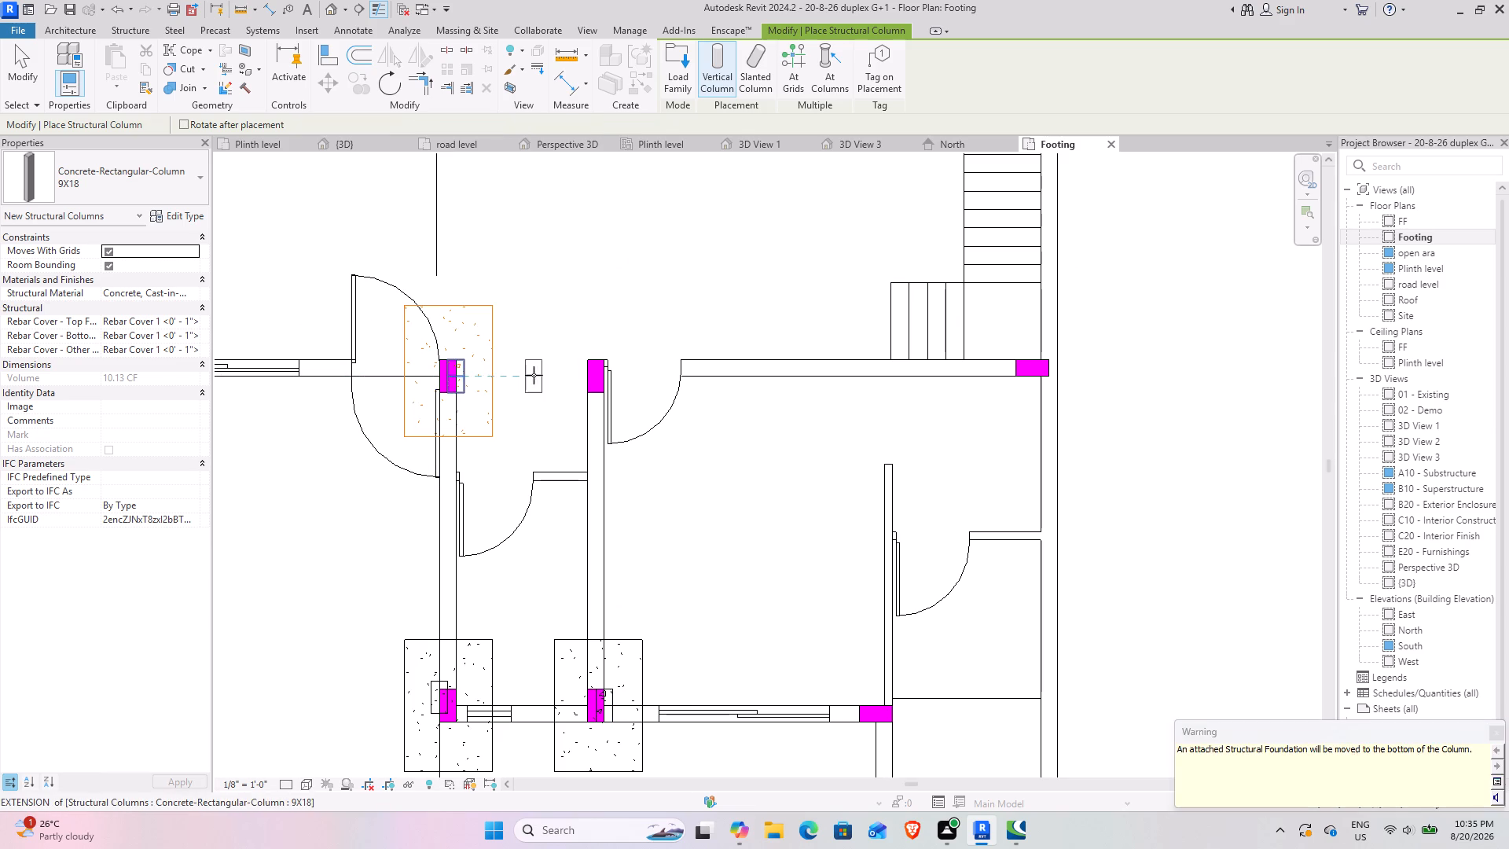
{"action": "left_click", "coordinate": [583, 375]}
Rotate the 9X18 column horizontally and place it at the north wall's middle and northeast columns and the two matching columns north of the stairs.
{"action": "middle_click_drag", "start_coordinate": [794, 373], "coordinate": [882, 765]}
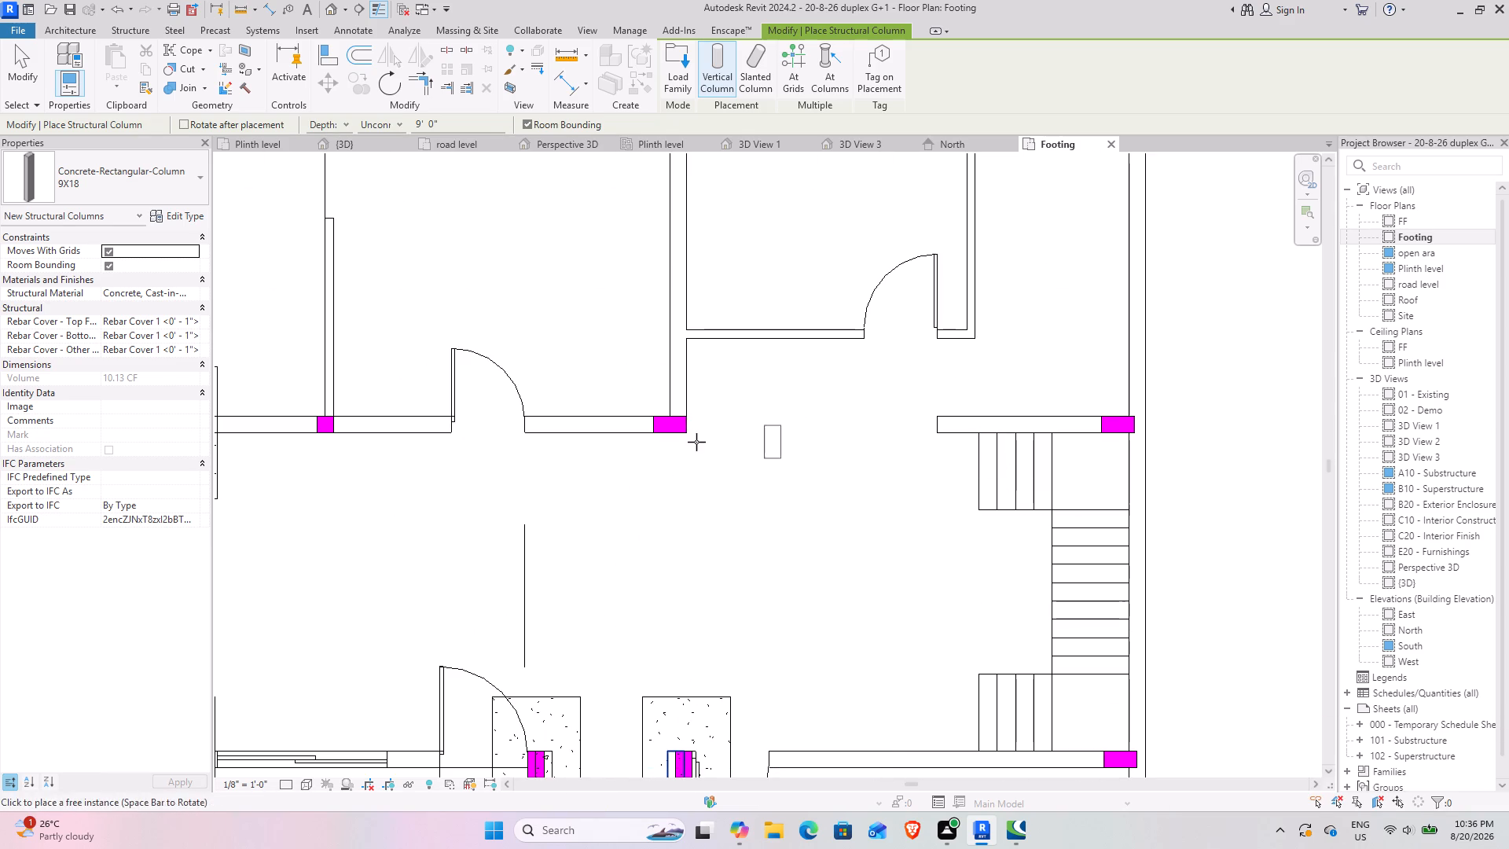
{"action": "middle_click_drag", "start_coordinate": [689, 447], "coordinate": [846, 733]}
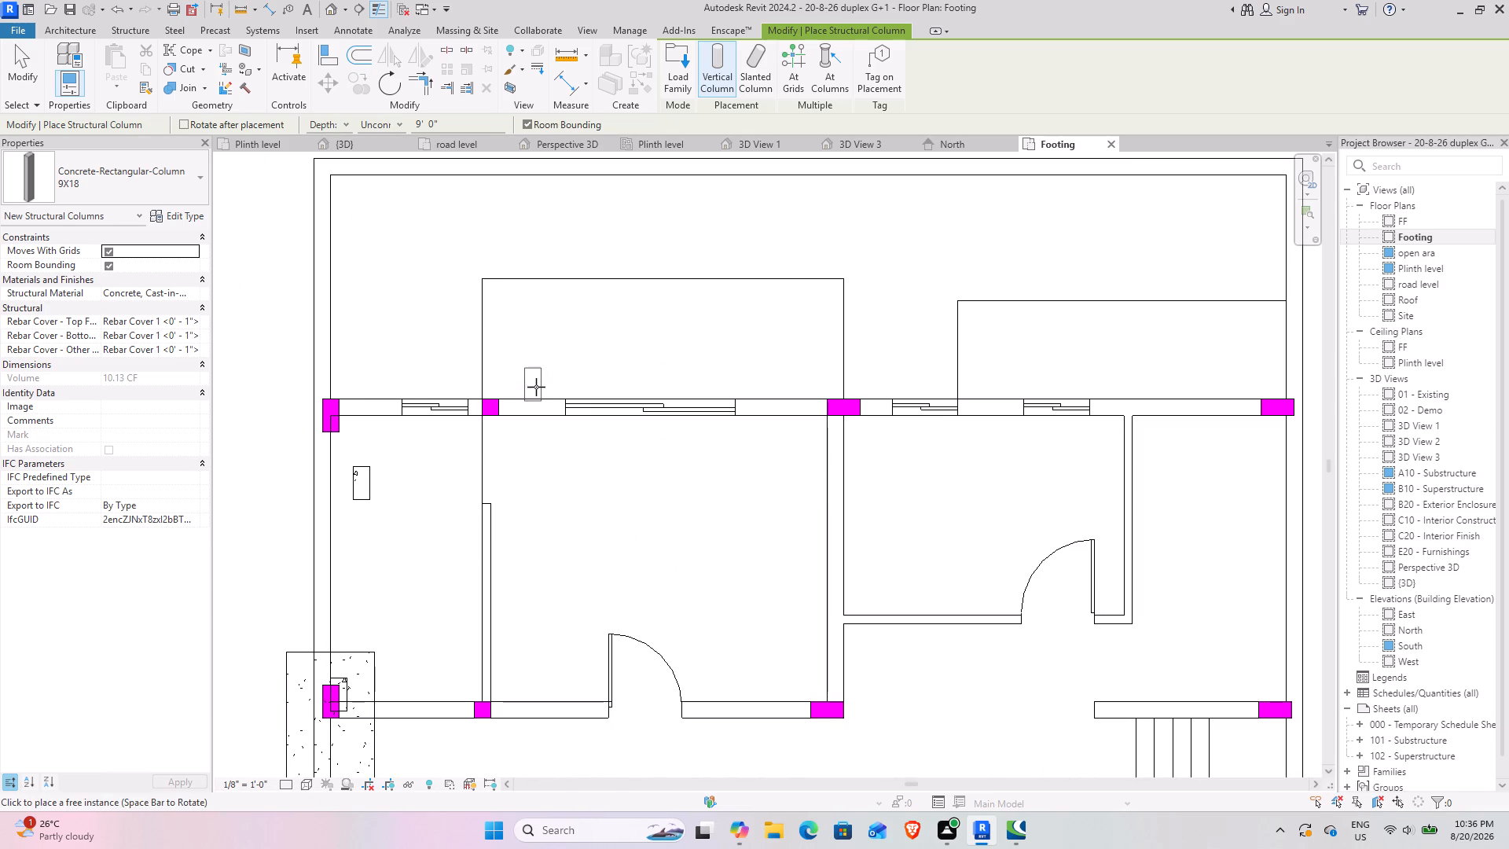
{"action": "key", "text": "space"}
{"action": "left_click", "coordinate": [852, 406]}
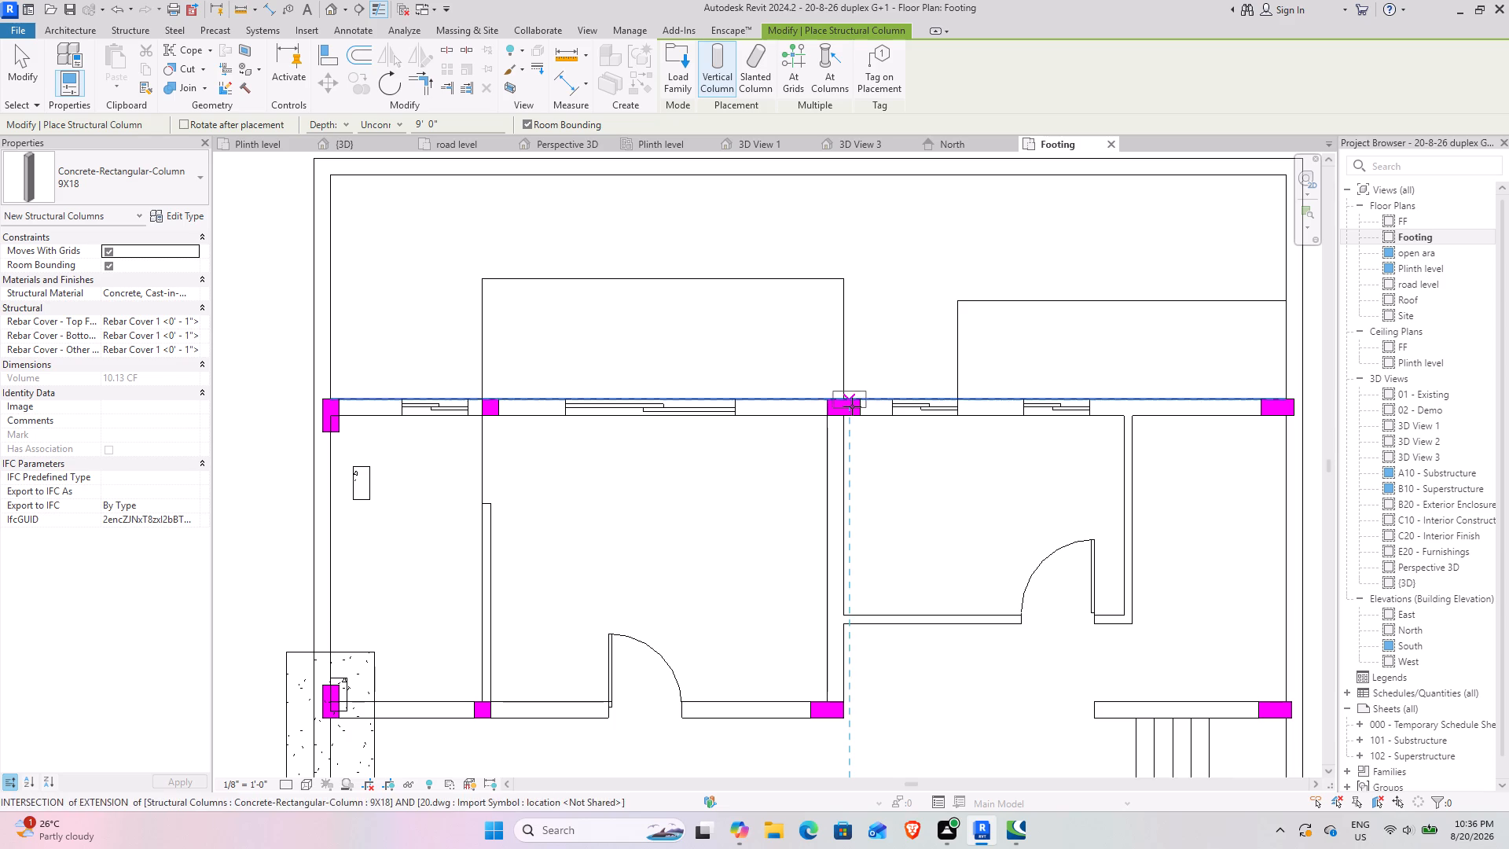
{"action": "left_click", "coordinate": [1287, 399]}
{"action": "middle_click_drag", "start_coordinate": [1005, 556], "coordinate": [982, 543]}
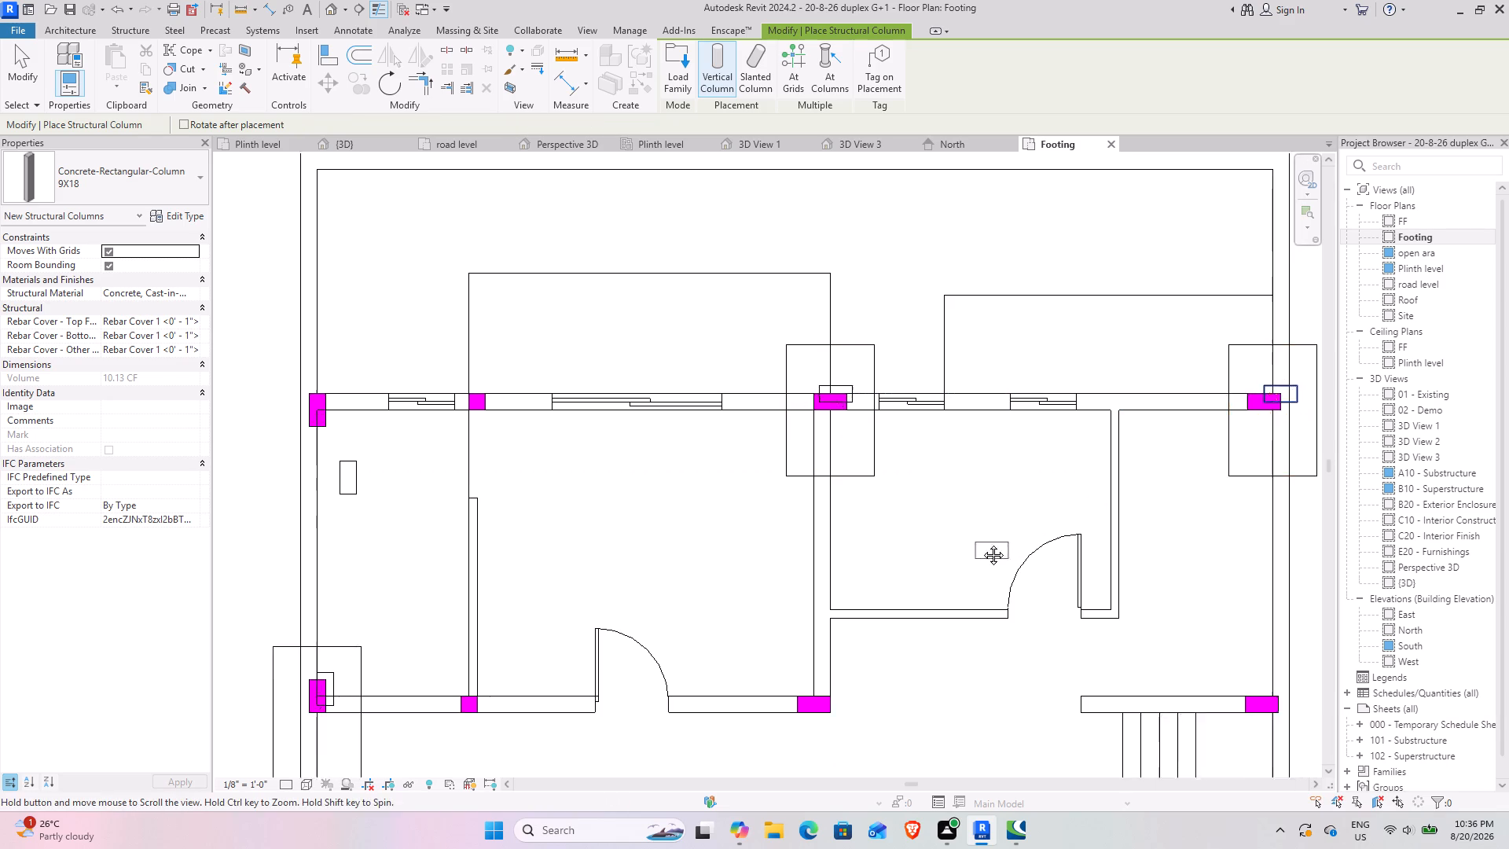
{"action": "middle_click_drag", "start_coordinate": [982, 543], "coordinate": [923, 415]}
{"action": "left_click", "coordinate": [1206, 567]}
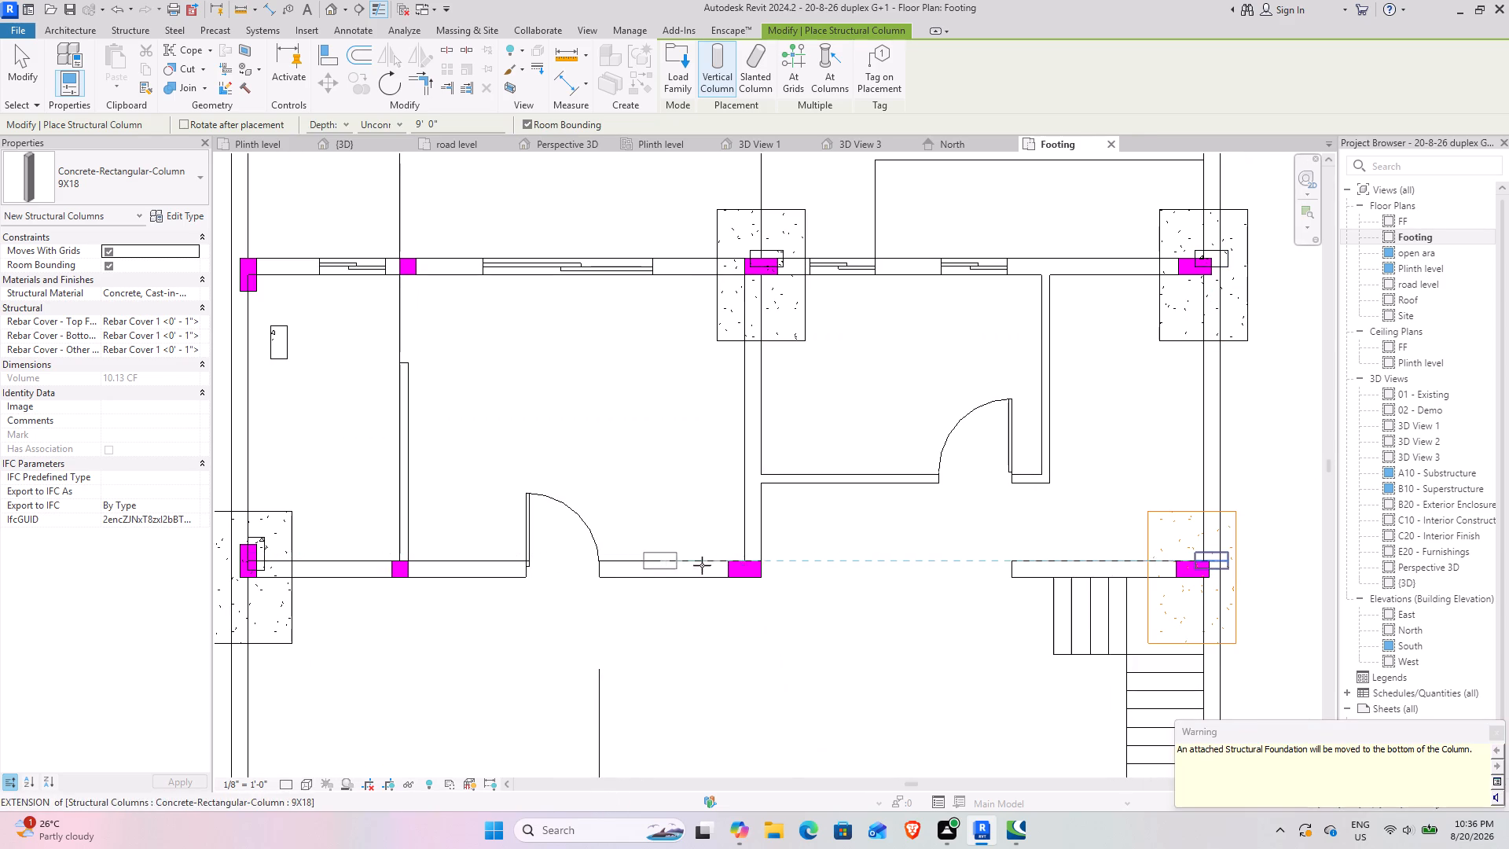
{"action": "left_click", "coordinate": [762, 568]}
Place horizontal 9X18 structural columns at the three southeast positions: the wall south of the stairs, the south wall's east end and the southeast corner.
{"action": "middle_click_drag", "start_coordinate": [701, 570], "coordinate": [787, 217]}
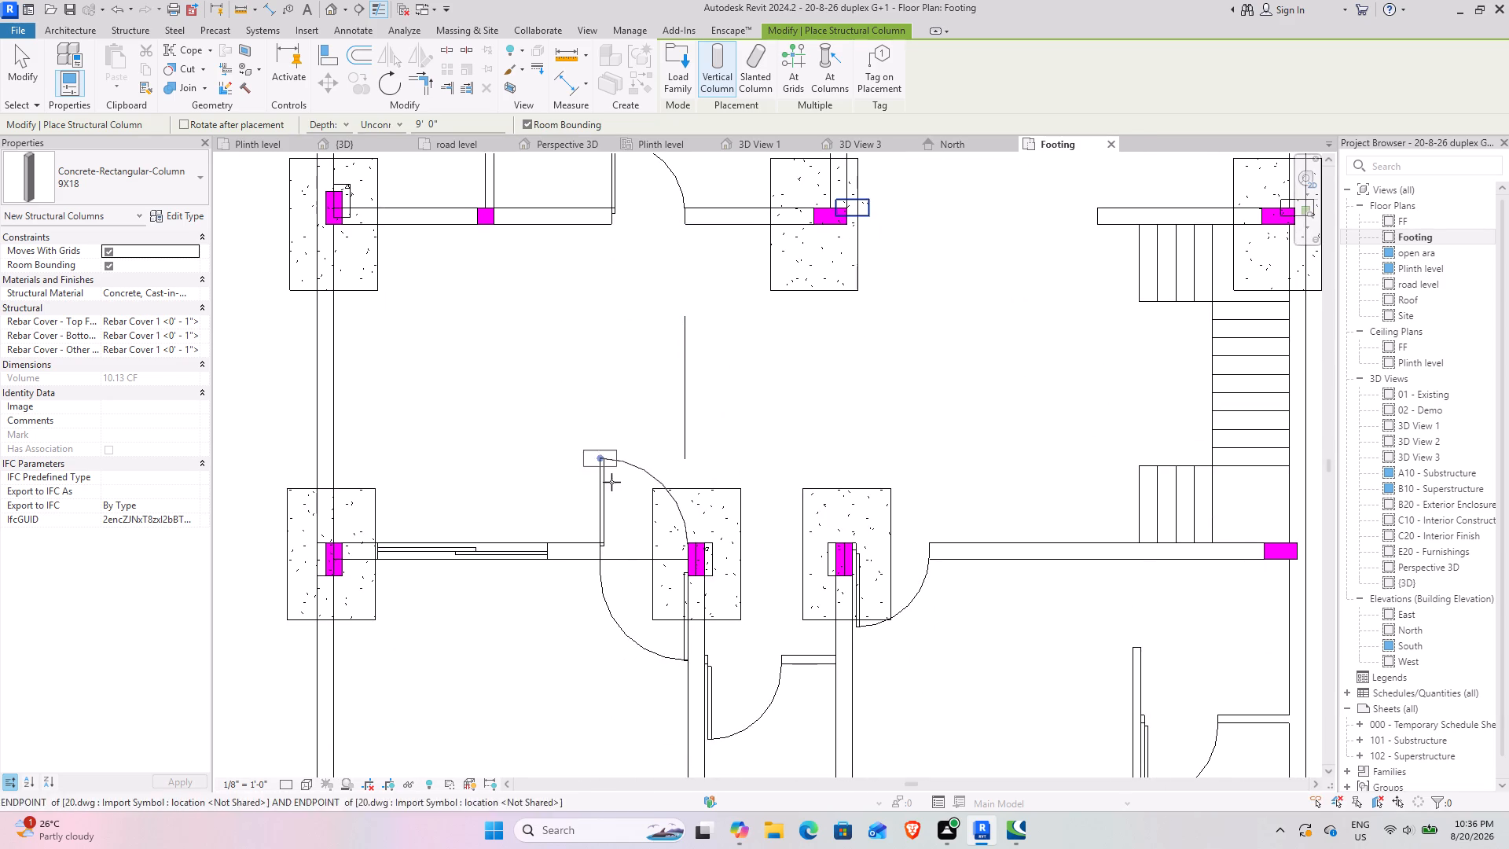
{"action": "middle_click_drag", "start_coordinate": [890, 551], "coordinate": [714, 424]}
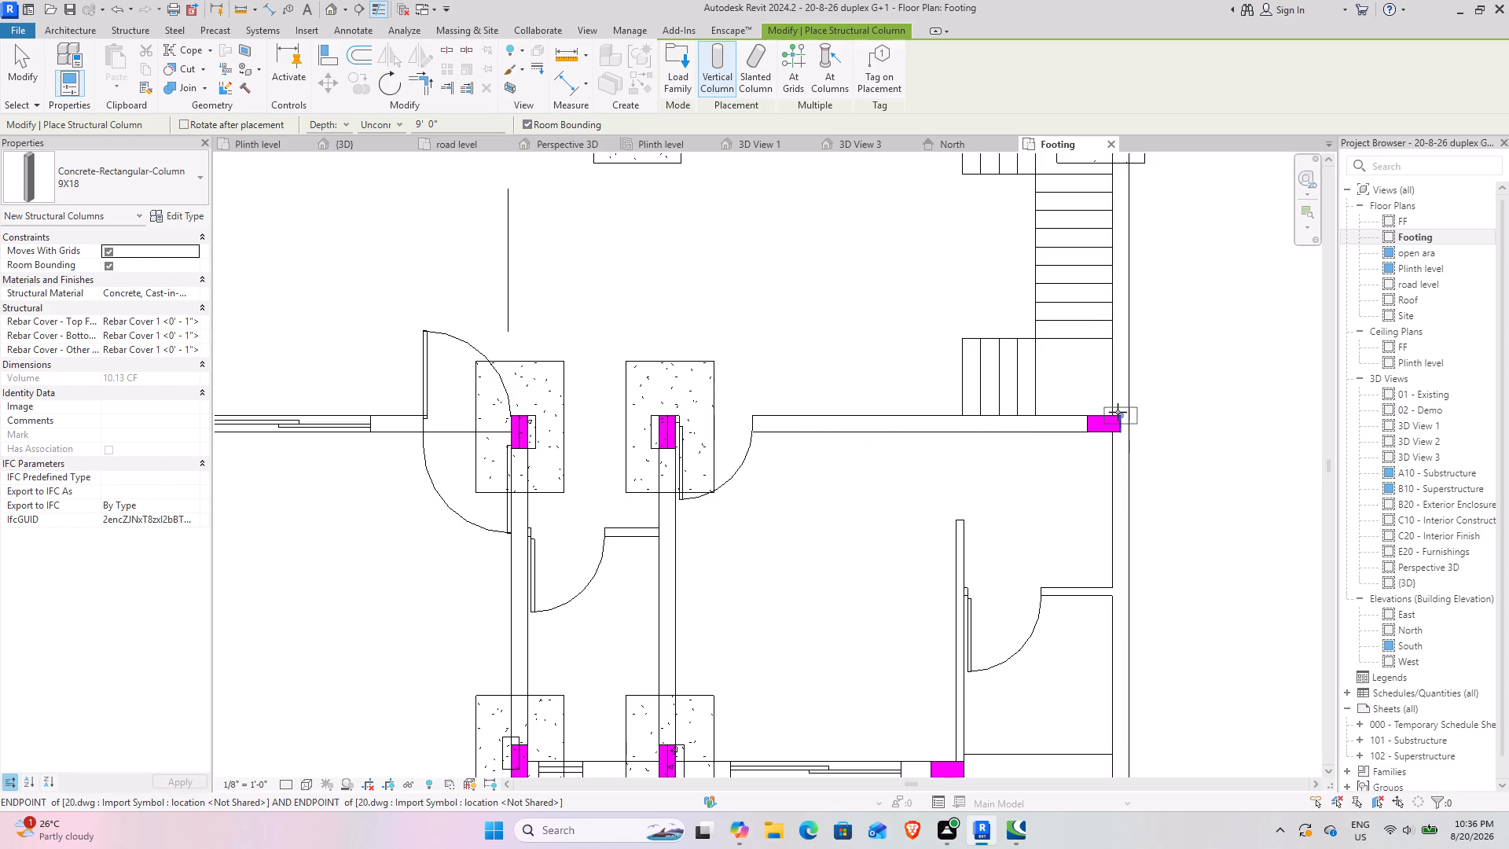
{"action": "left_click", "coordinate": [1118, 412]}
{"action": "middle_click_drag", "start_coordinate": [808, 580], "coordinate": [780, 378]}
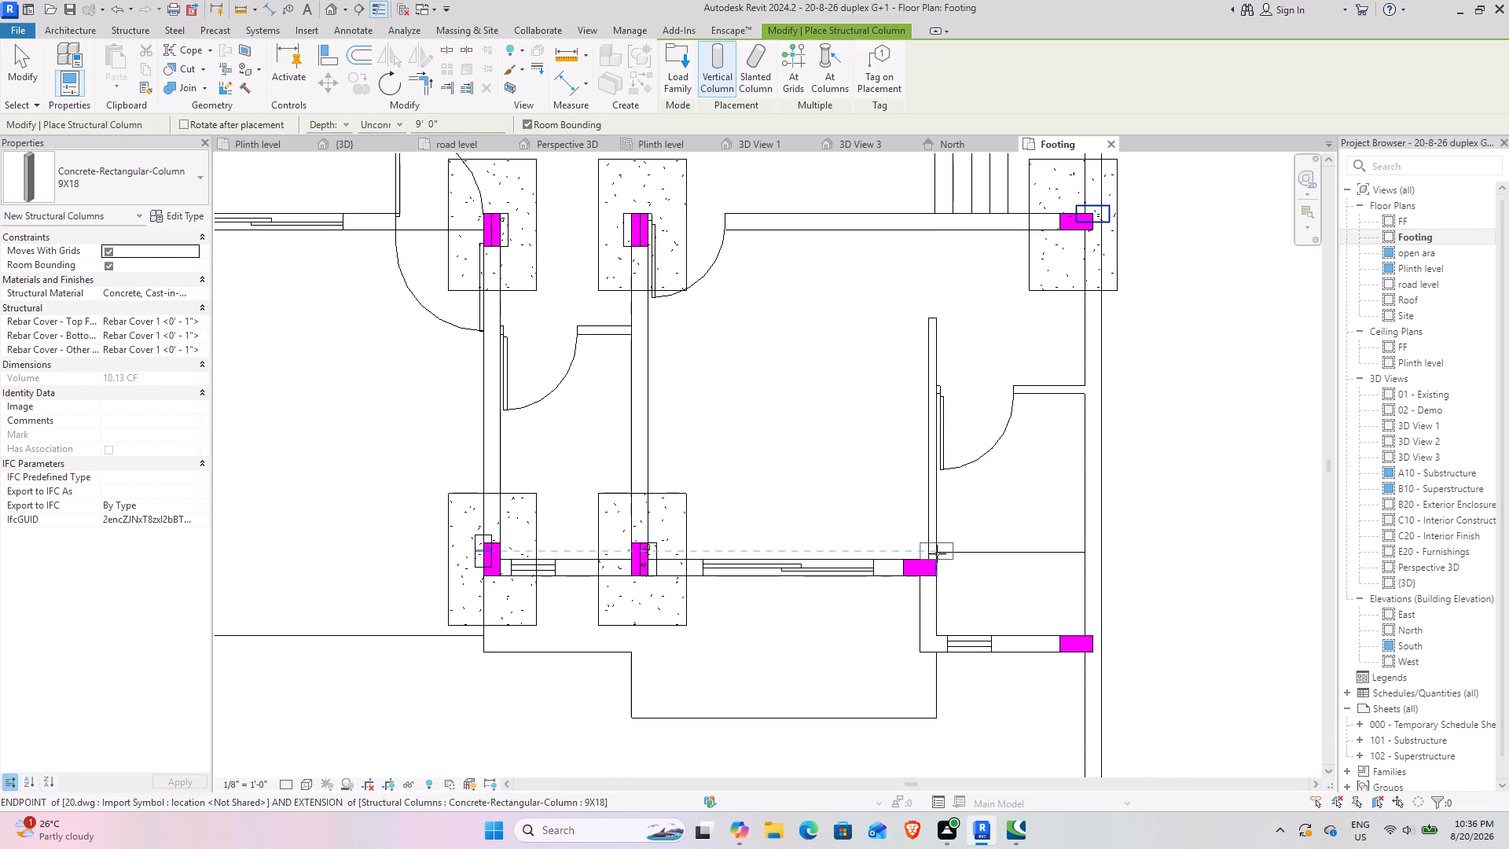
{"action": "left_click", "coordinate": [931, 562]}
{"action": "left_click", "coordinate": [1094, 640]}
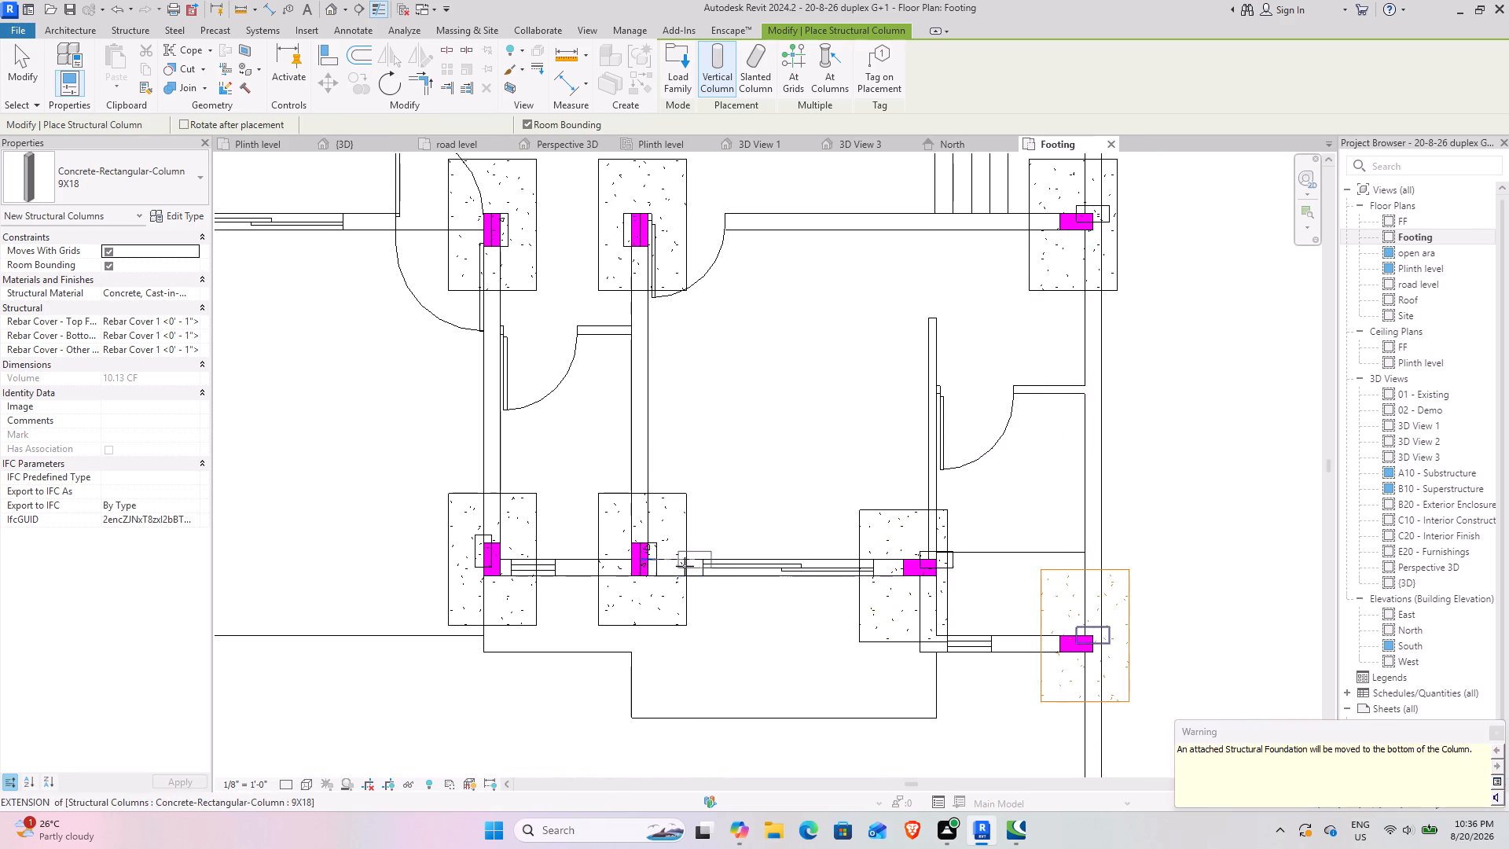
Duplicate the 9X18 concrete column type as 9X9 and set its h dimension to 9".
{"action": "middle_click_drag", "start_coordinate": [678, 566], "coordinate": [1049, 577]}
{"action": "middle_click_drag", "start_coordinate": [636, 438], "coordinate": [598, 752]}
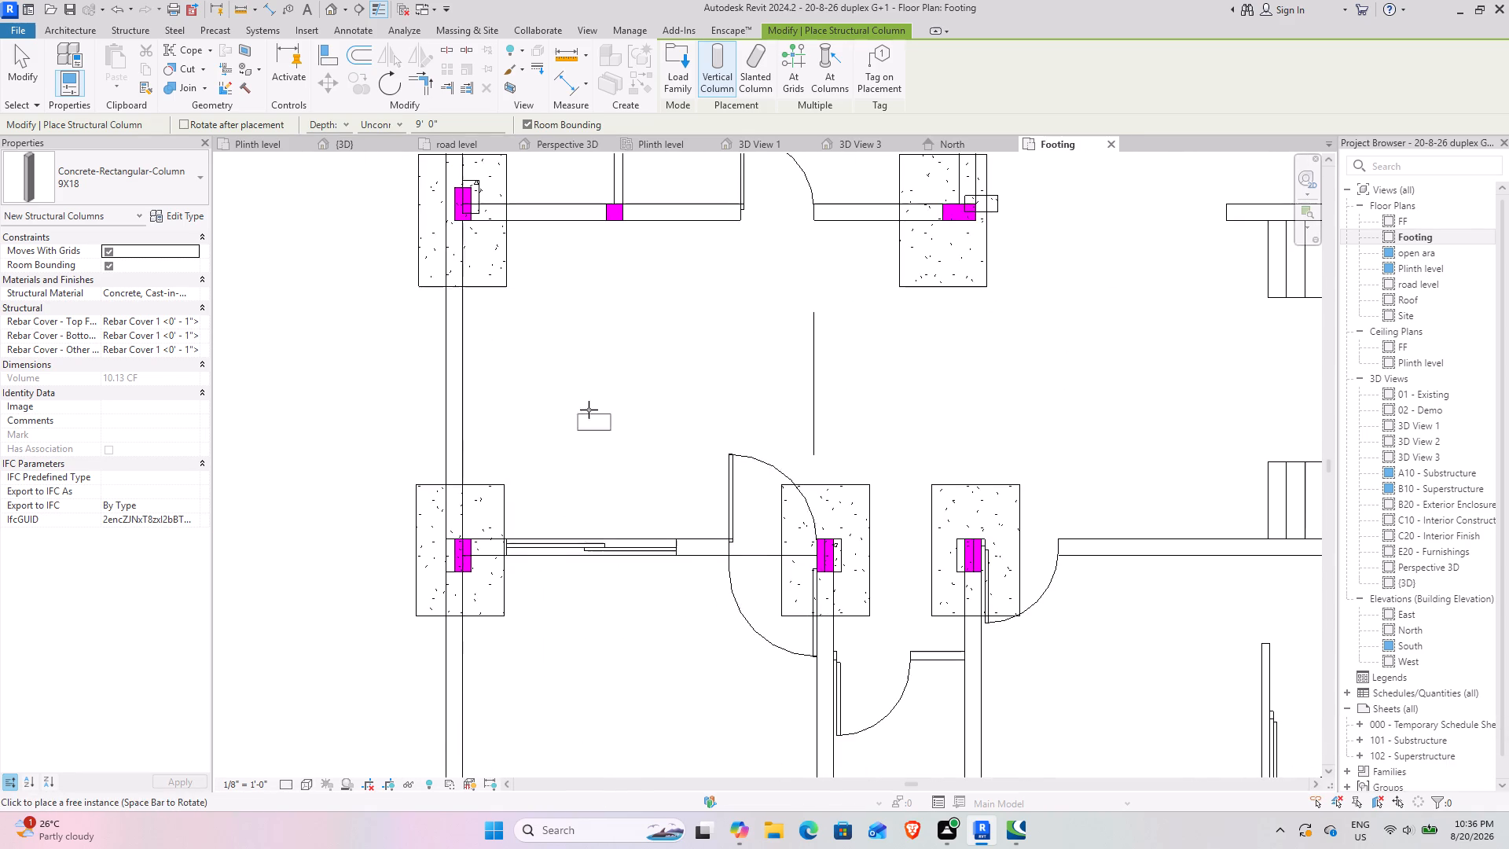
{"action": "middle_click_drag", "start_coordinate": [588, 416], "coordinate": [565, 532]}
{"action": "left_click", "coordinate": [159, 208]}
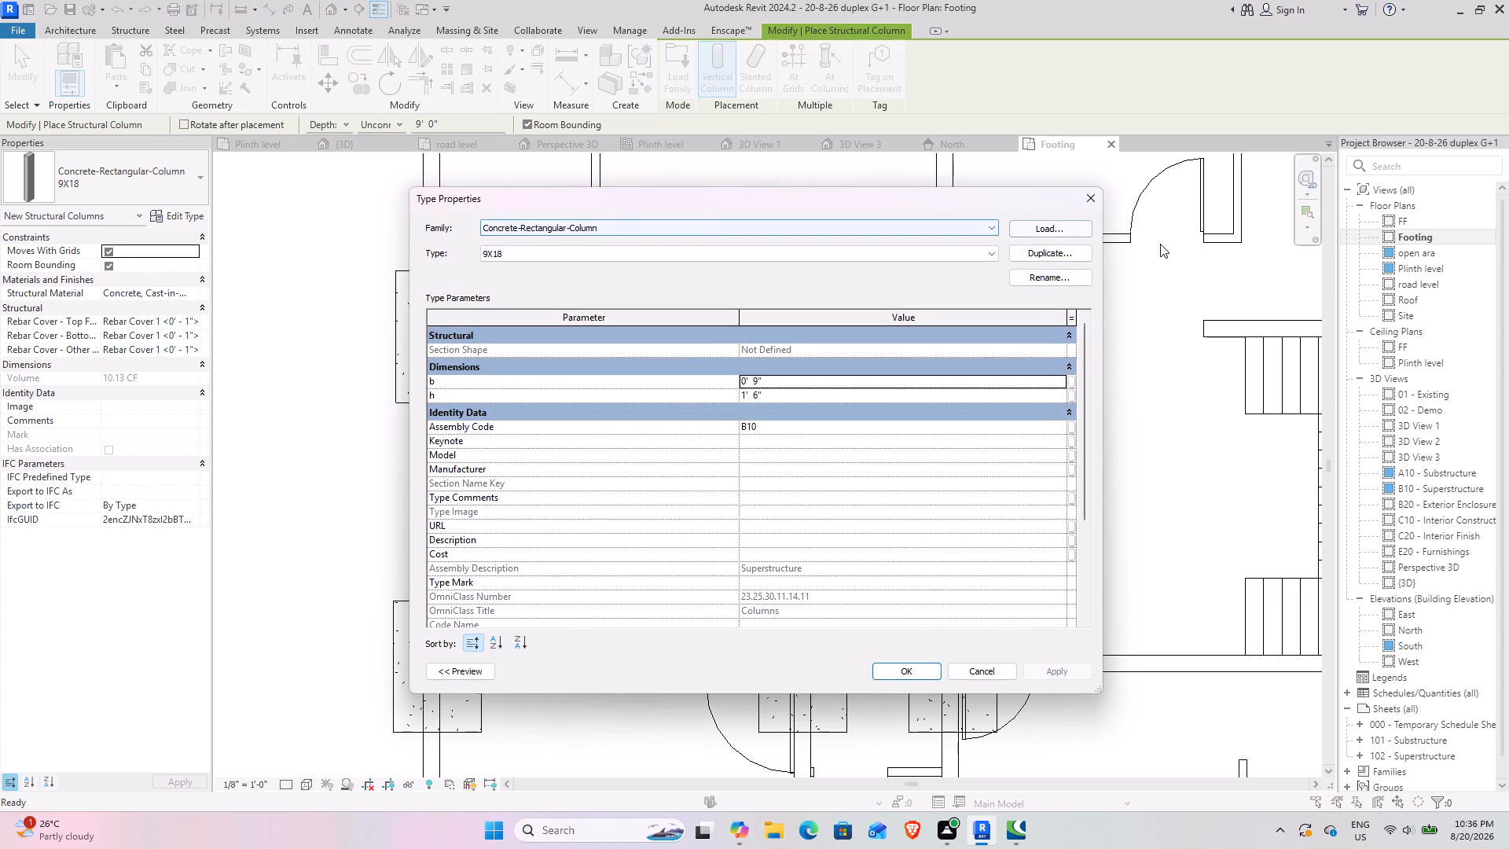
{"action": "left_click", "coordinate": [1055, 253]}
{"action": "left_click", "coordinate": [728, 432]}
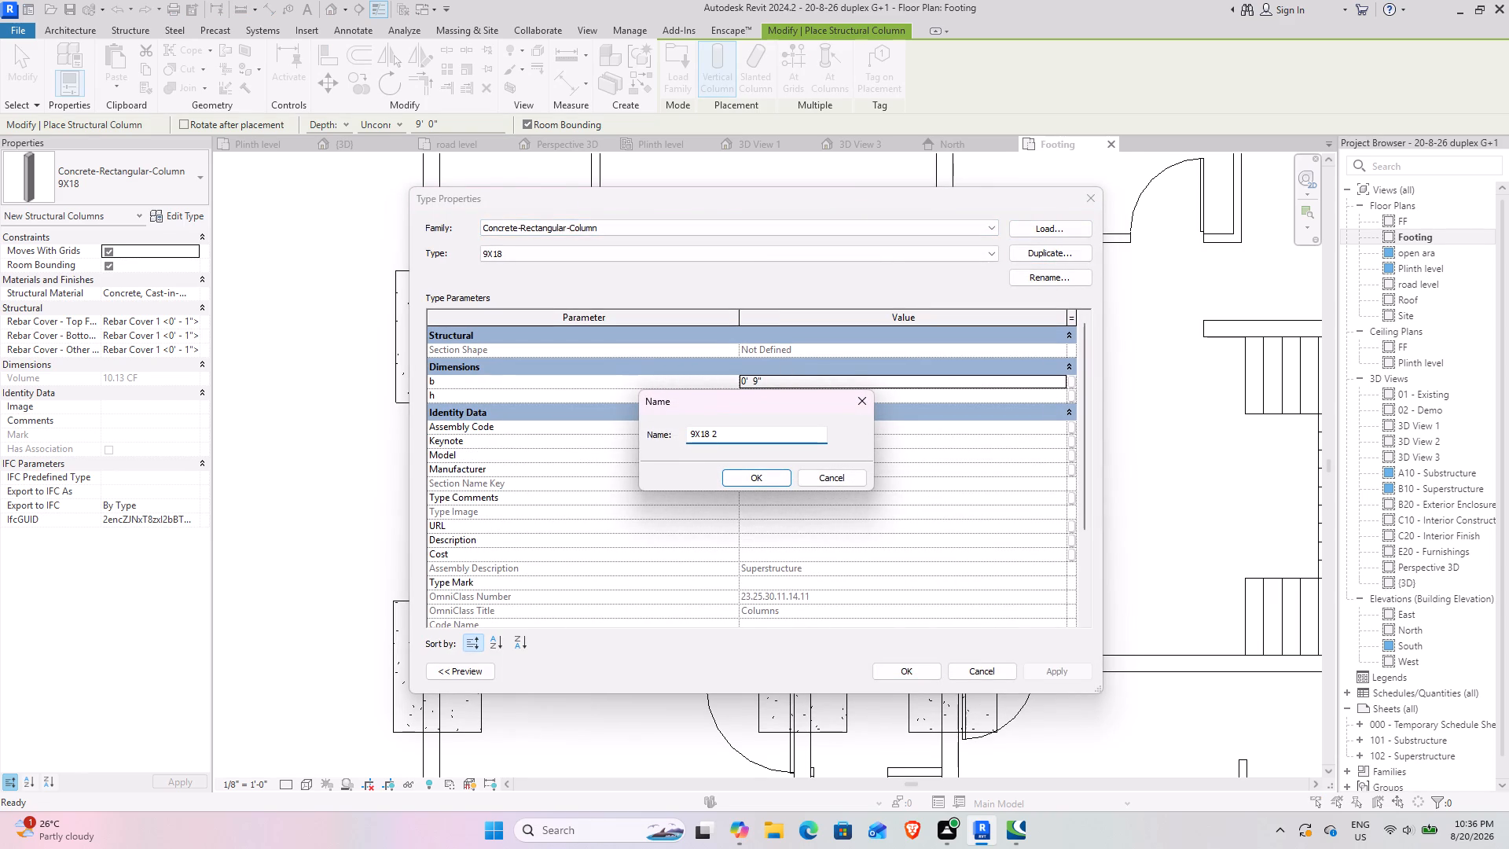
{"action": "key", "text": "BackSpace"}
{"action": "key", "text": "BackSpace"}
{"action": "key", "text": "BackSpace"}
{"action": "key", "text": "BackSpace"}
{"action": "key", "text": "9"}
{"action": "left_click", "coordinate": [764, 483]}
{"action": "left_click", "coordinate": [775, 397]}
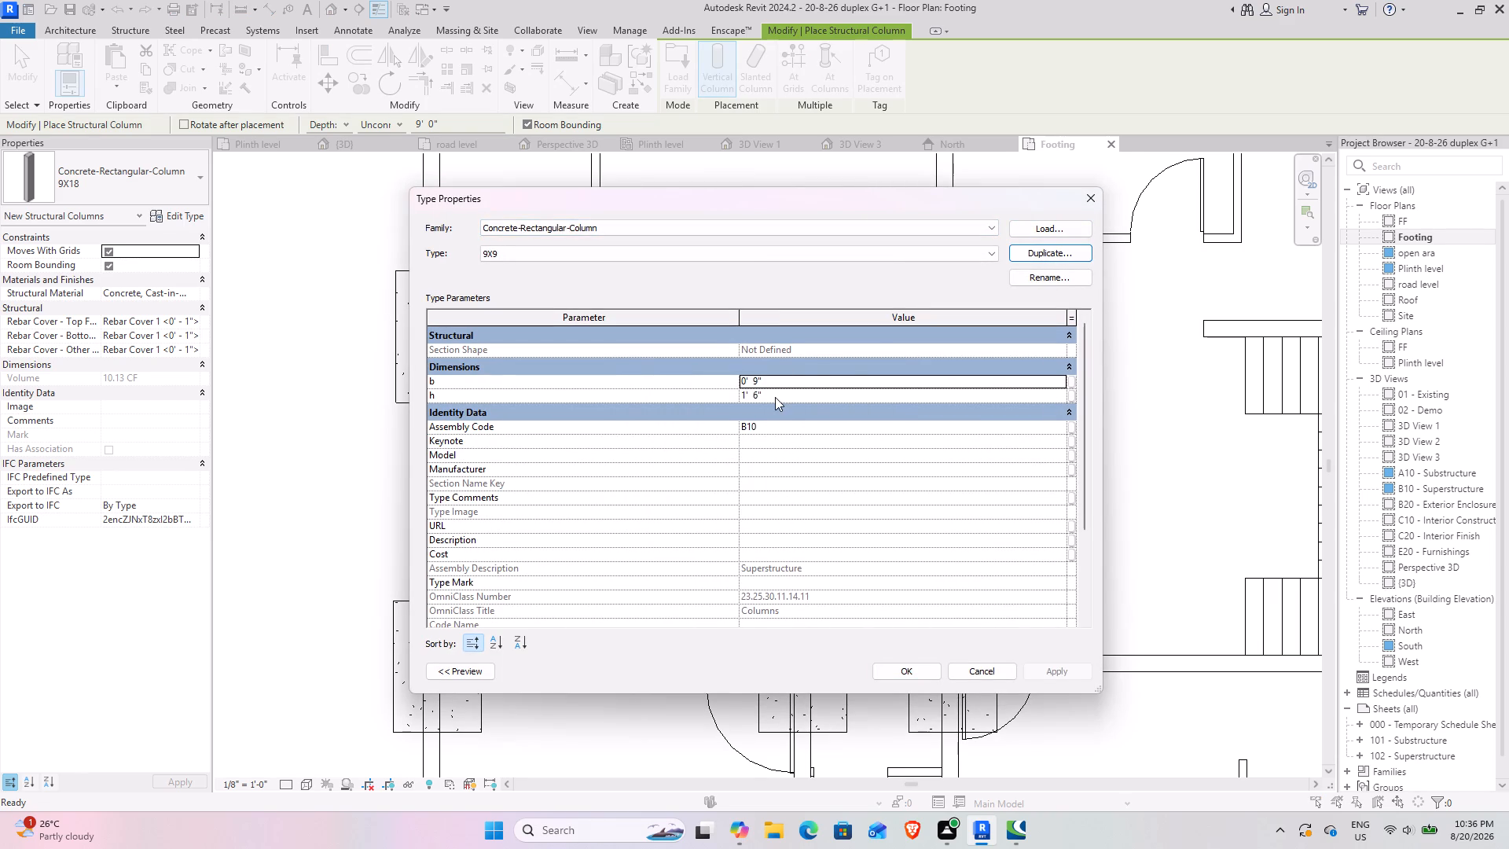
{"action": "key", "text": "9"}
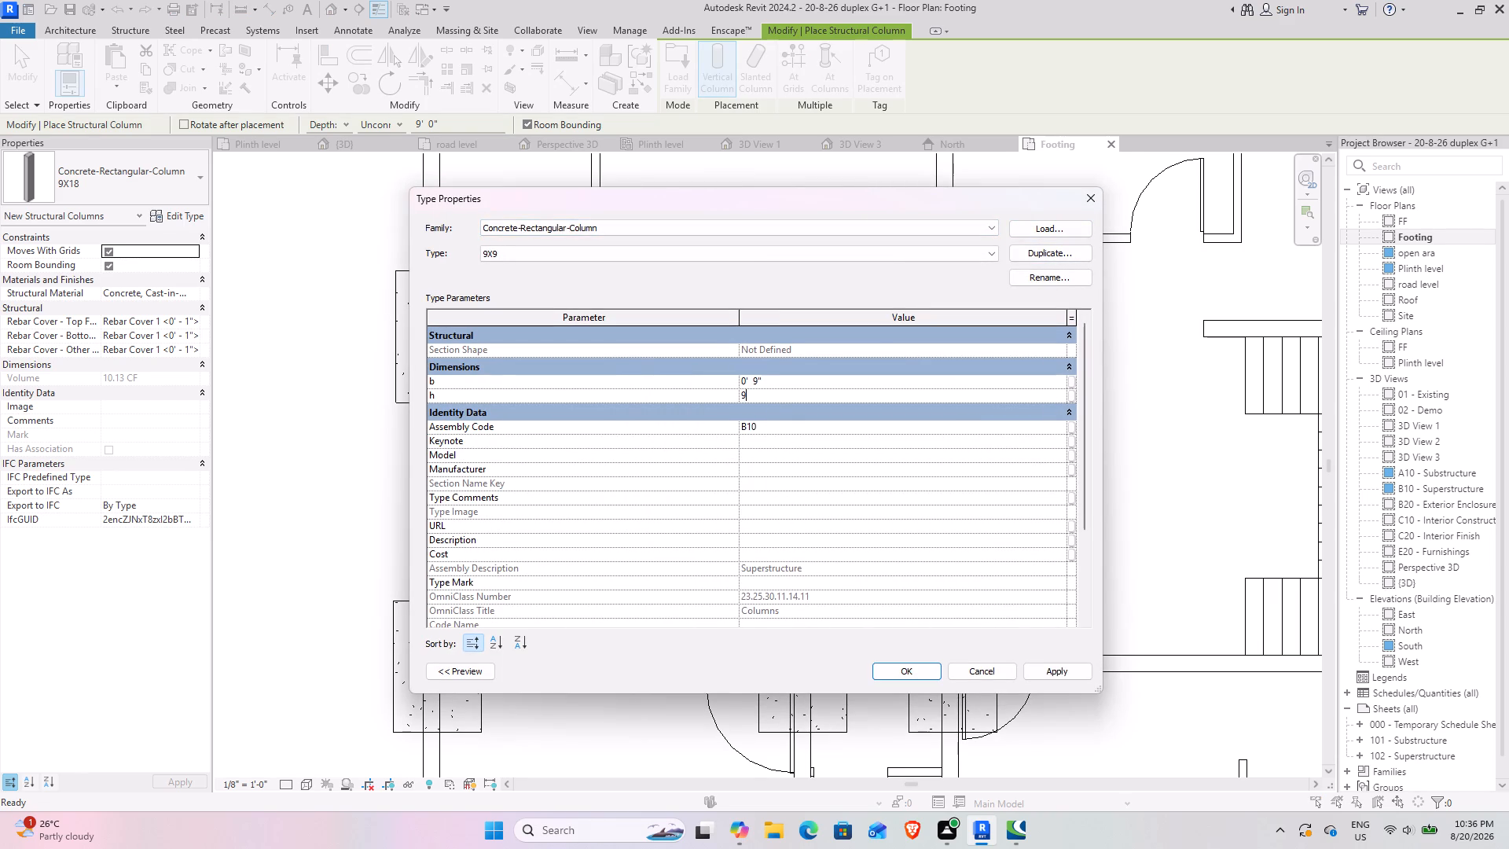
{"action": "key", "text": "shift+quotedbl"}
{"action": "key", "text": "Return"}
{"action": "left_click", "coordinate": [1073, 667]}
{"action": "left_click", "coordinate": [912, 666]}
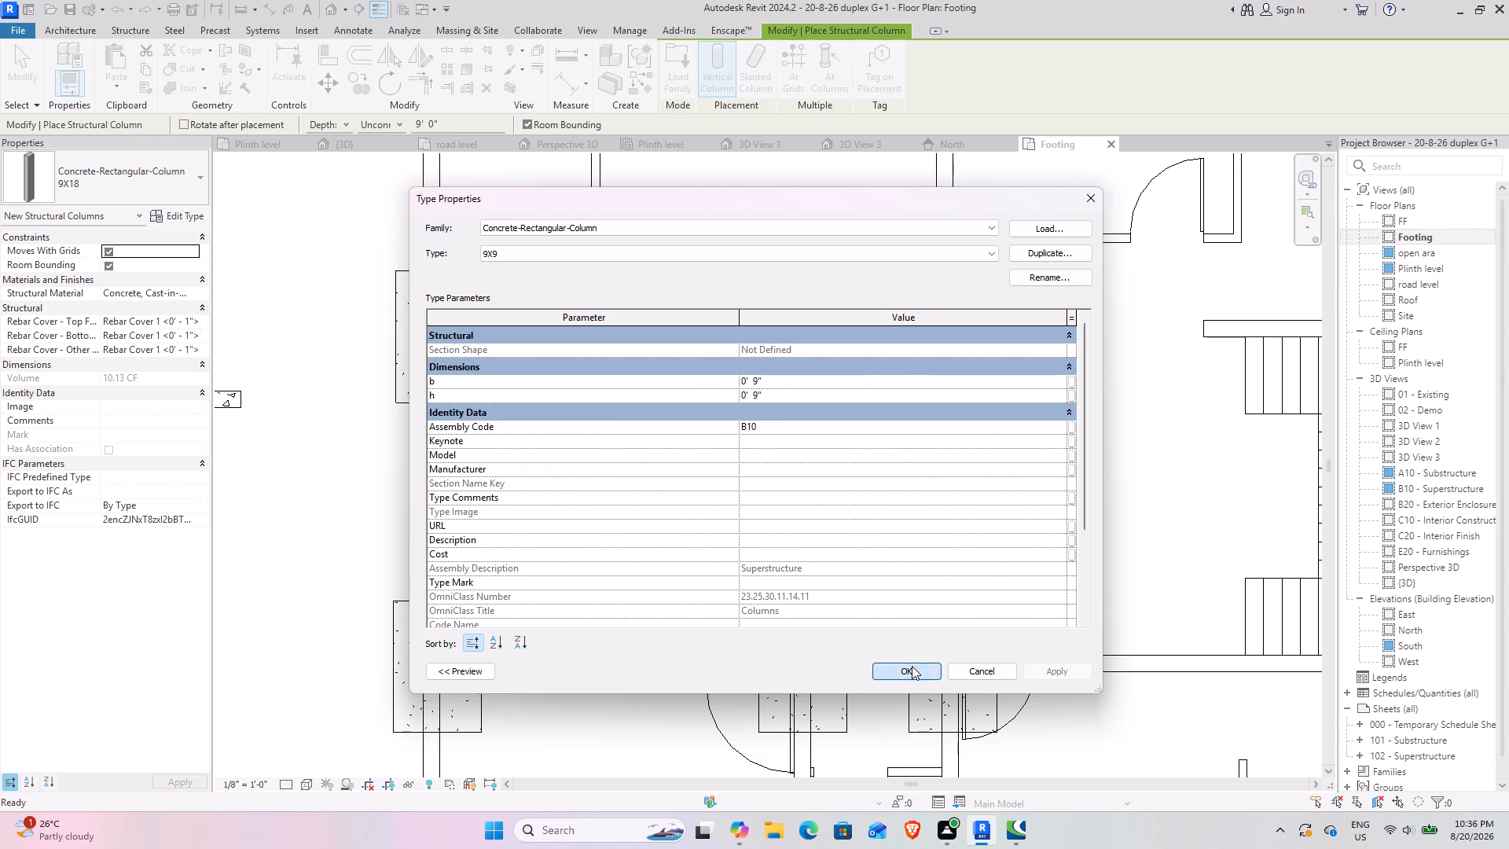
Place 9X9 structural columns at the two small square column positions on the northwest room's south and north walls.
{"action": "left_click", "coordinate": [597, 325]}
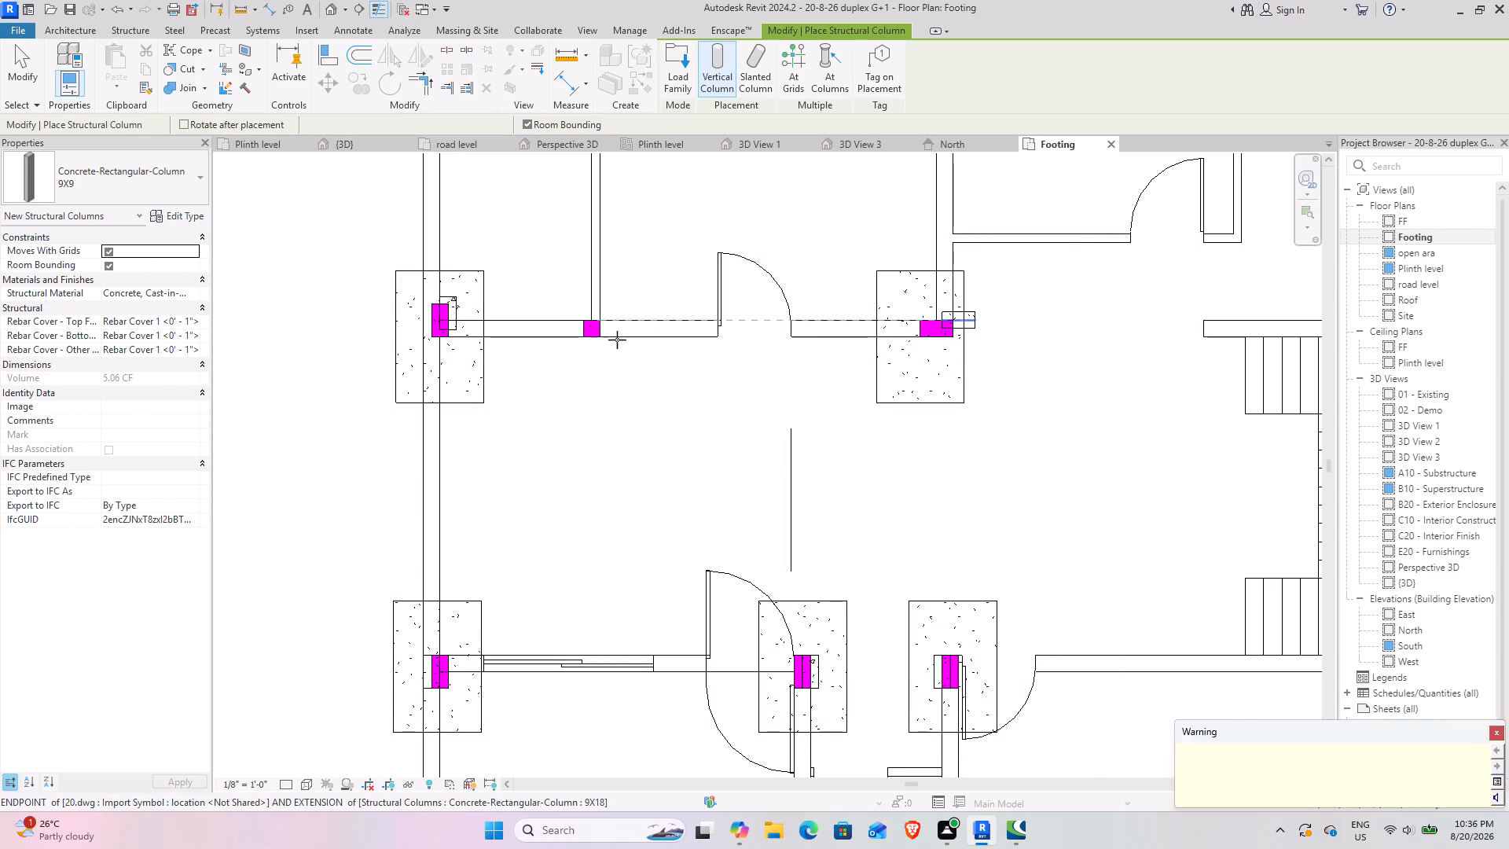
{"action": "middle_click_drag", "start_coordinate": [829, 656], "coordinate": [695, 322]}
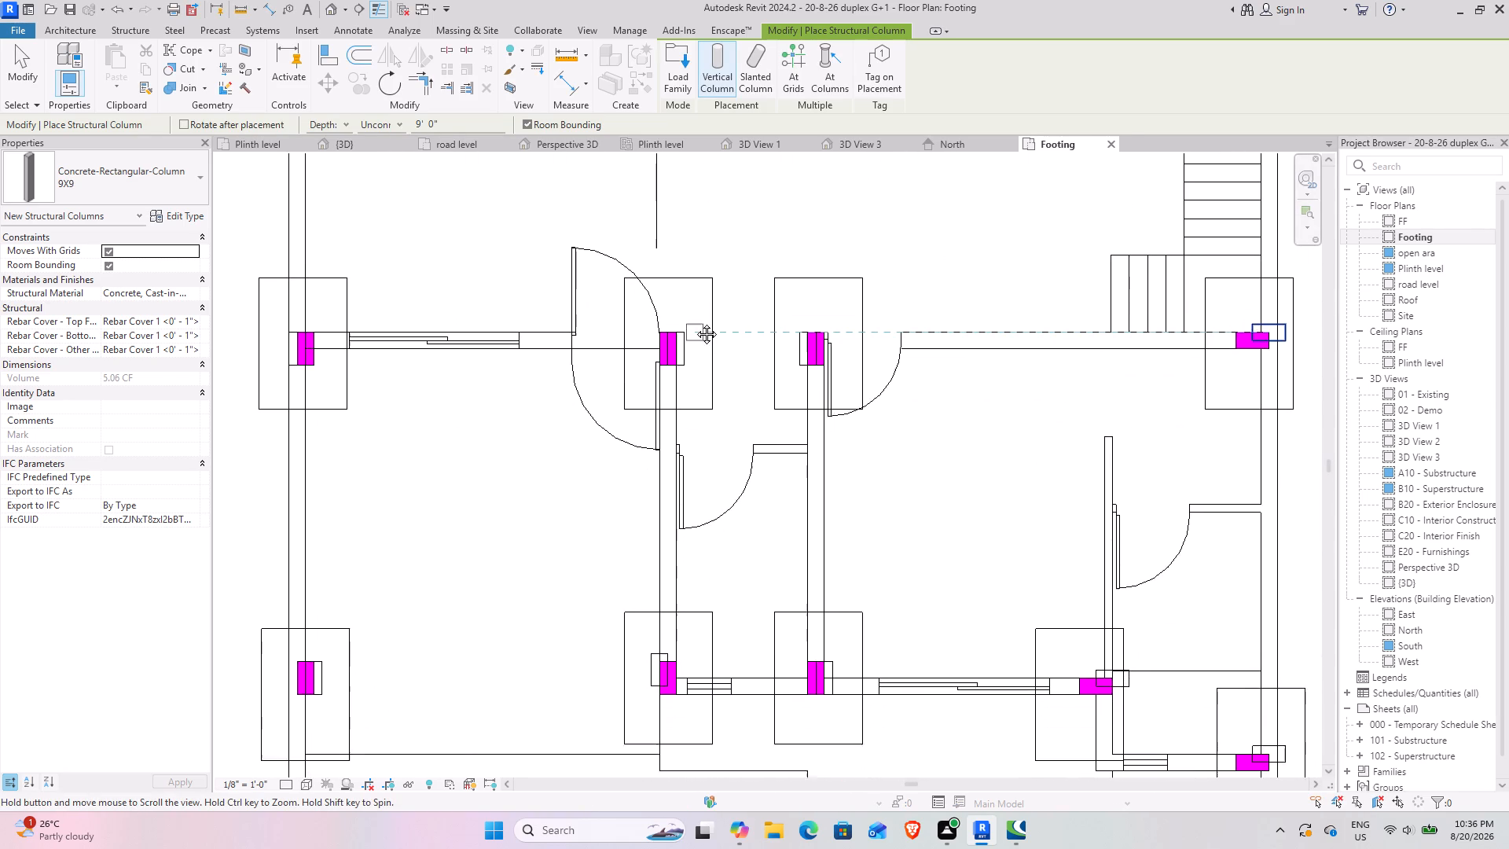
{"action": "middle_click_drag", "start_coordinate": [695, 322], "coordinate": [679, 244]}
{"action": "middle_click_drag", "start_coordinate": [659, 573], "coordinate": [635, 257]}
{"action": "scroll", "coordinate": [609, 386], "scroll_direction": "down", "scroll_amount": 2}
{"action": "middle_click_drag", "start_coordinate": [545, 330], "coordinate": [553, 379]}
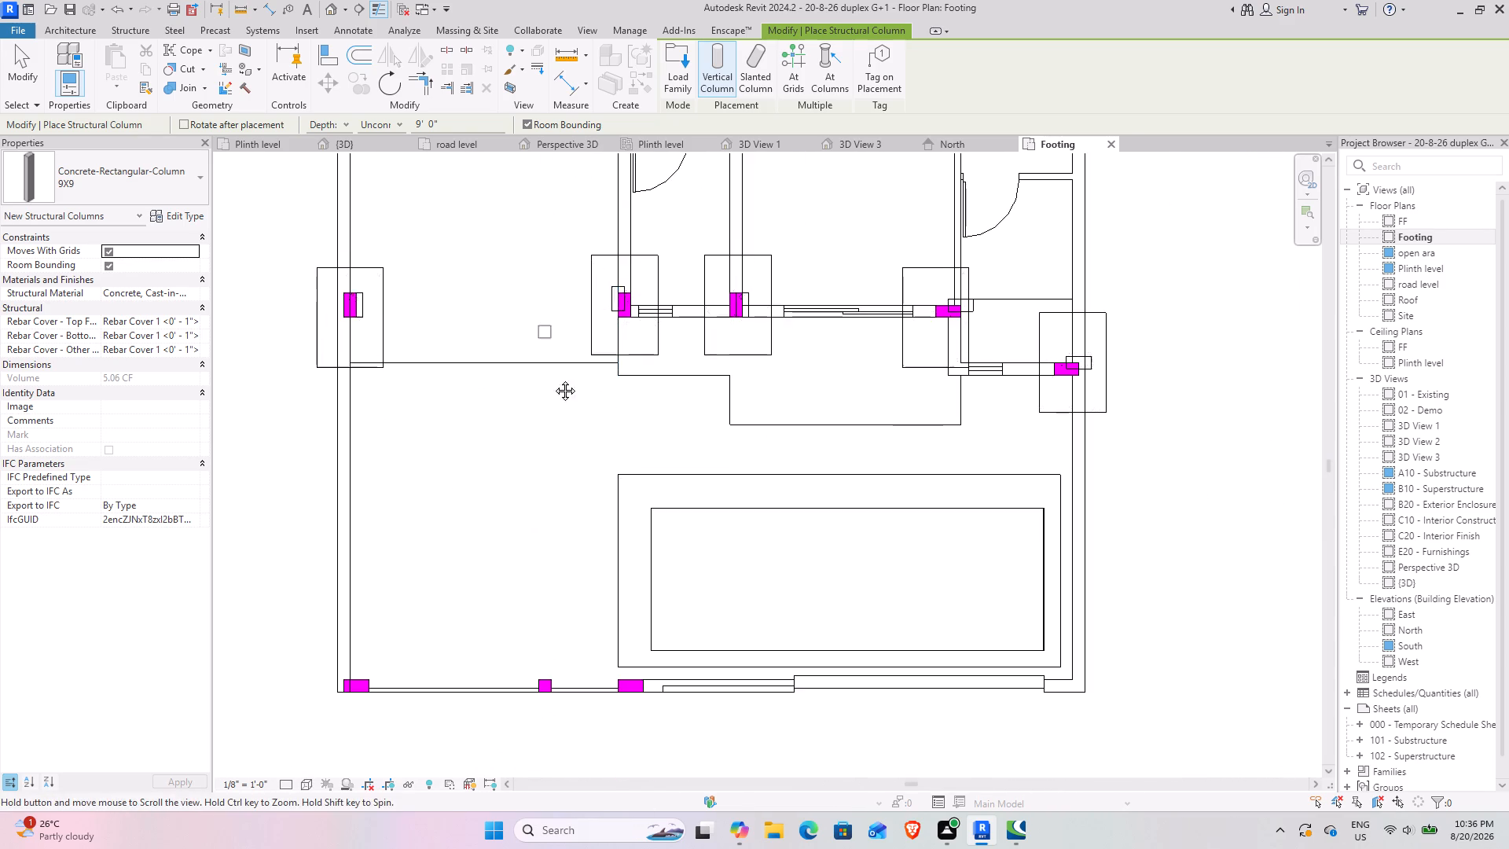
{"action": "middle_click_drag", "start_coordinate": [553, 379], "coordinate": [562, 667]}
{"action": "middle_click_drag", "start_coordinate": [561, 384], "coordinate": [528, 738]}
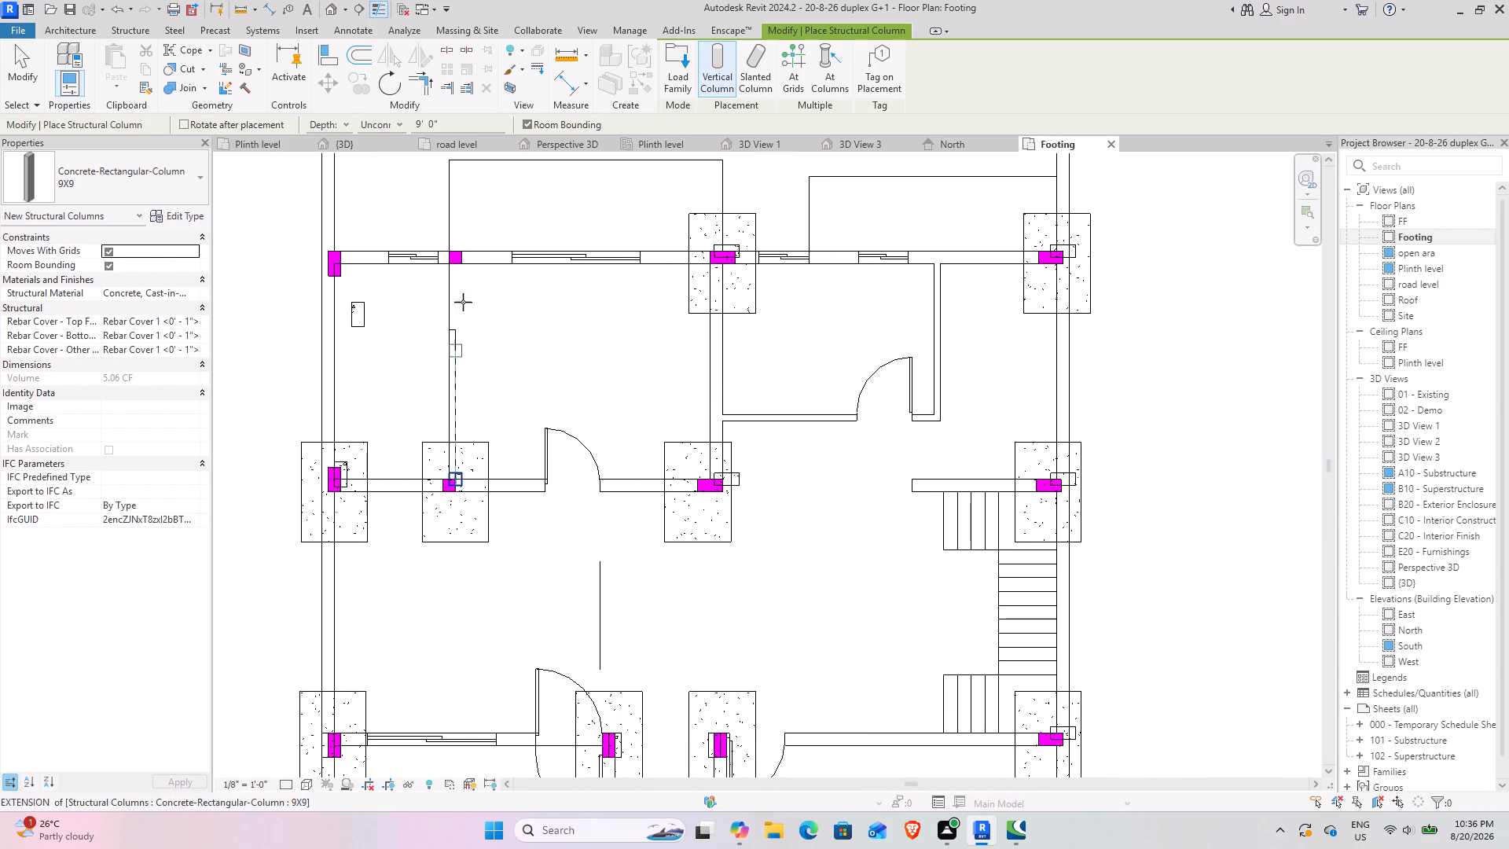
{"action": "left_click", "coordinate": [464, 250]}
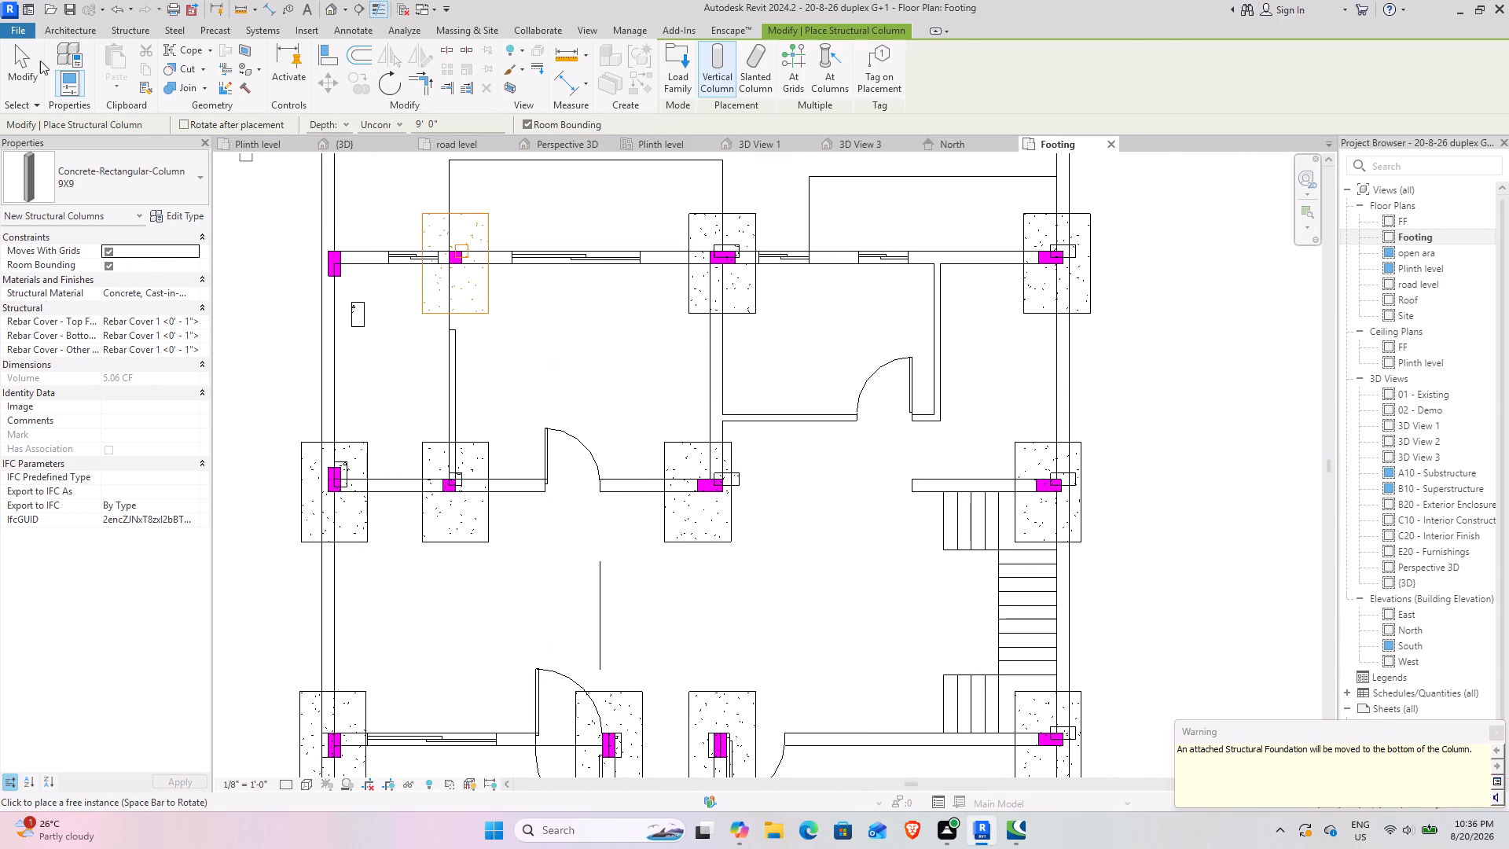
{"action": "left_click", "coordinate": [29, 61]}
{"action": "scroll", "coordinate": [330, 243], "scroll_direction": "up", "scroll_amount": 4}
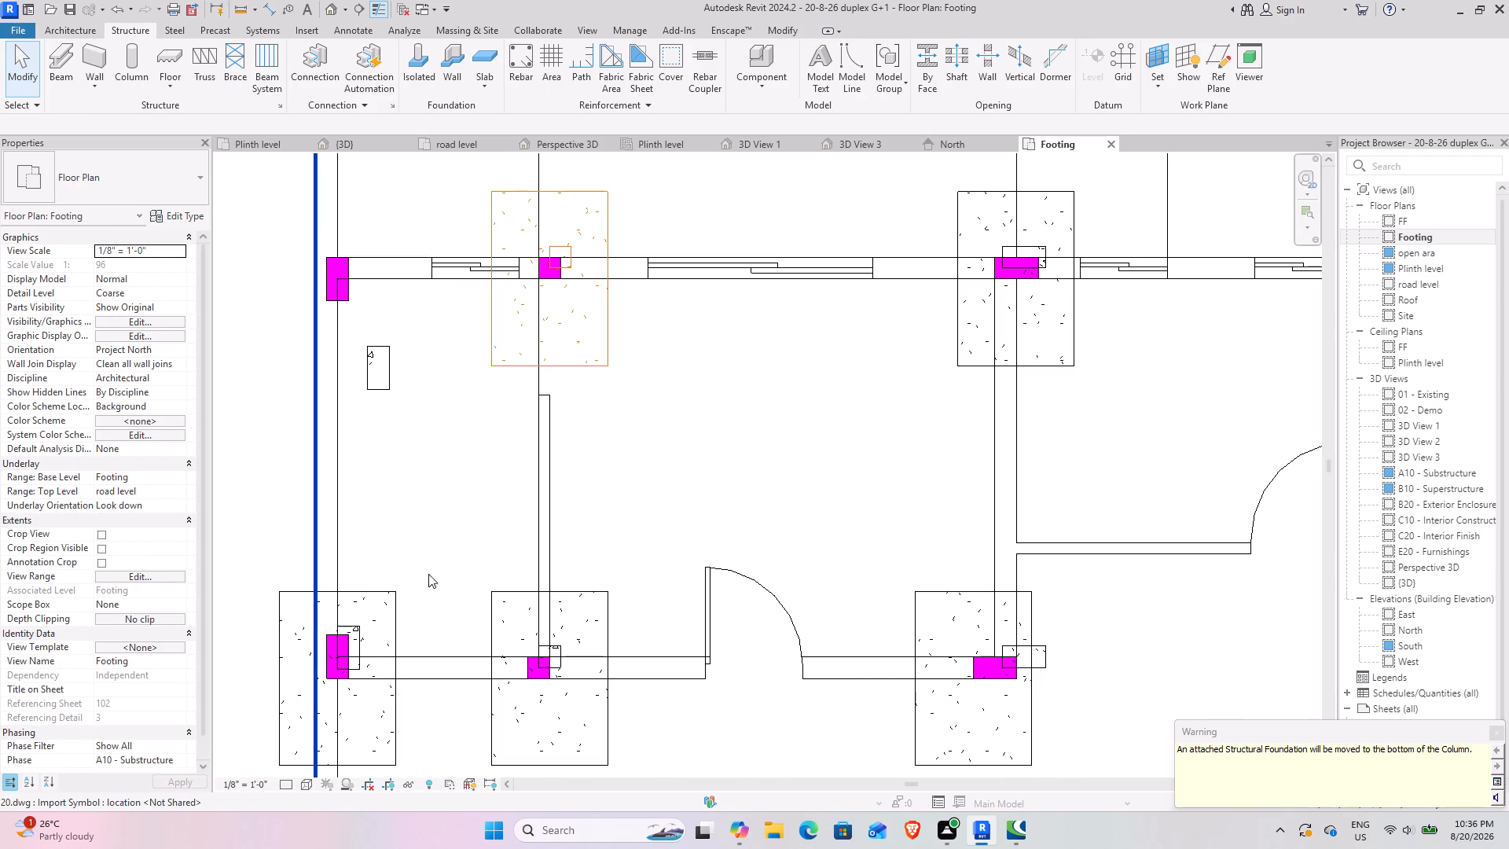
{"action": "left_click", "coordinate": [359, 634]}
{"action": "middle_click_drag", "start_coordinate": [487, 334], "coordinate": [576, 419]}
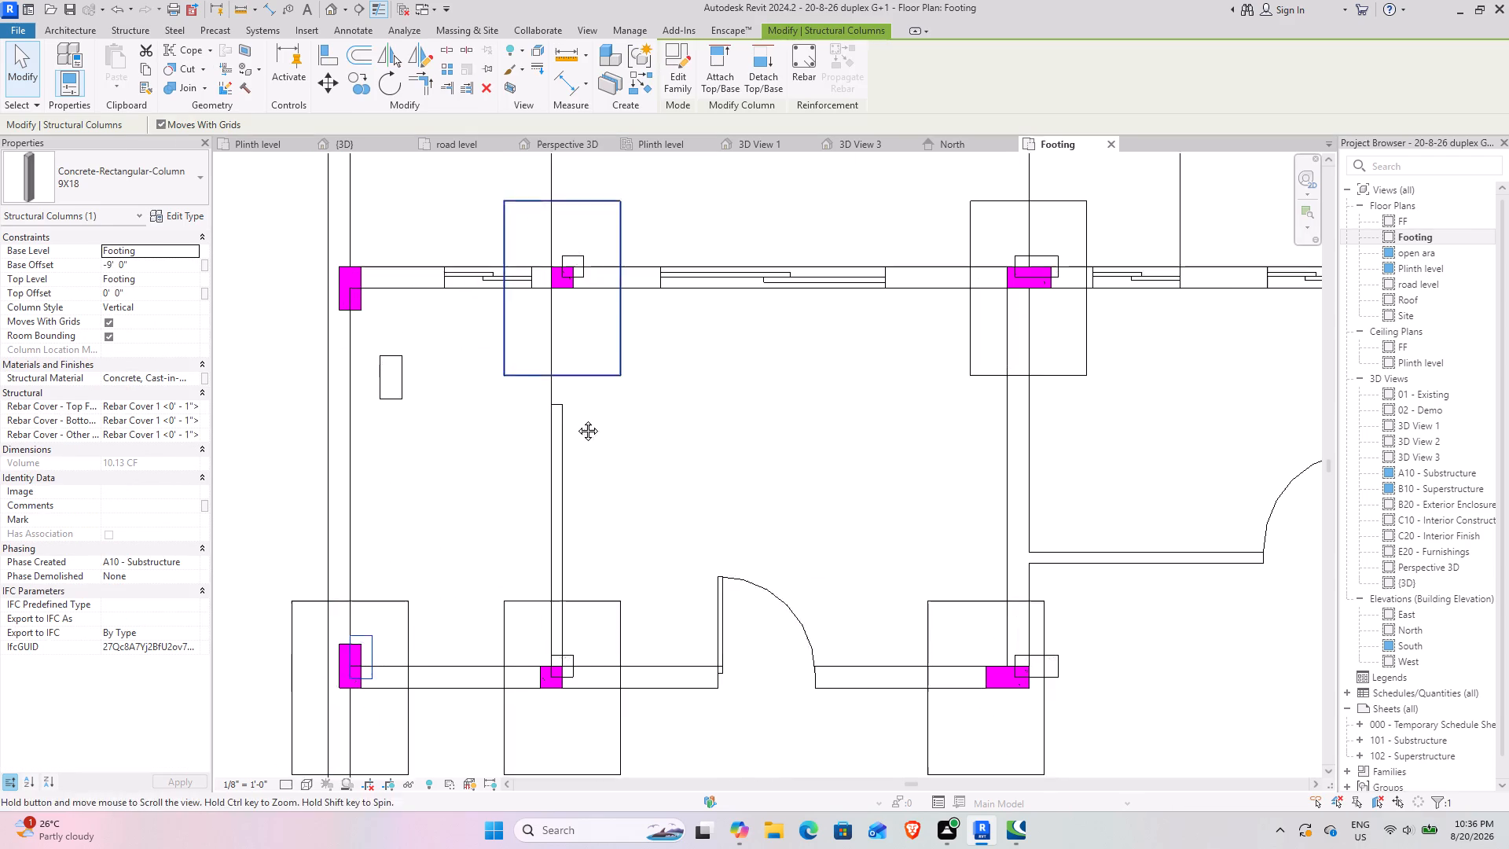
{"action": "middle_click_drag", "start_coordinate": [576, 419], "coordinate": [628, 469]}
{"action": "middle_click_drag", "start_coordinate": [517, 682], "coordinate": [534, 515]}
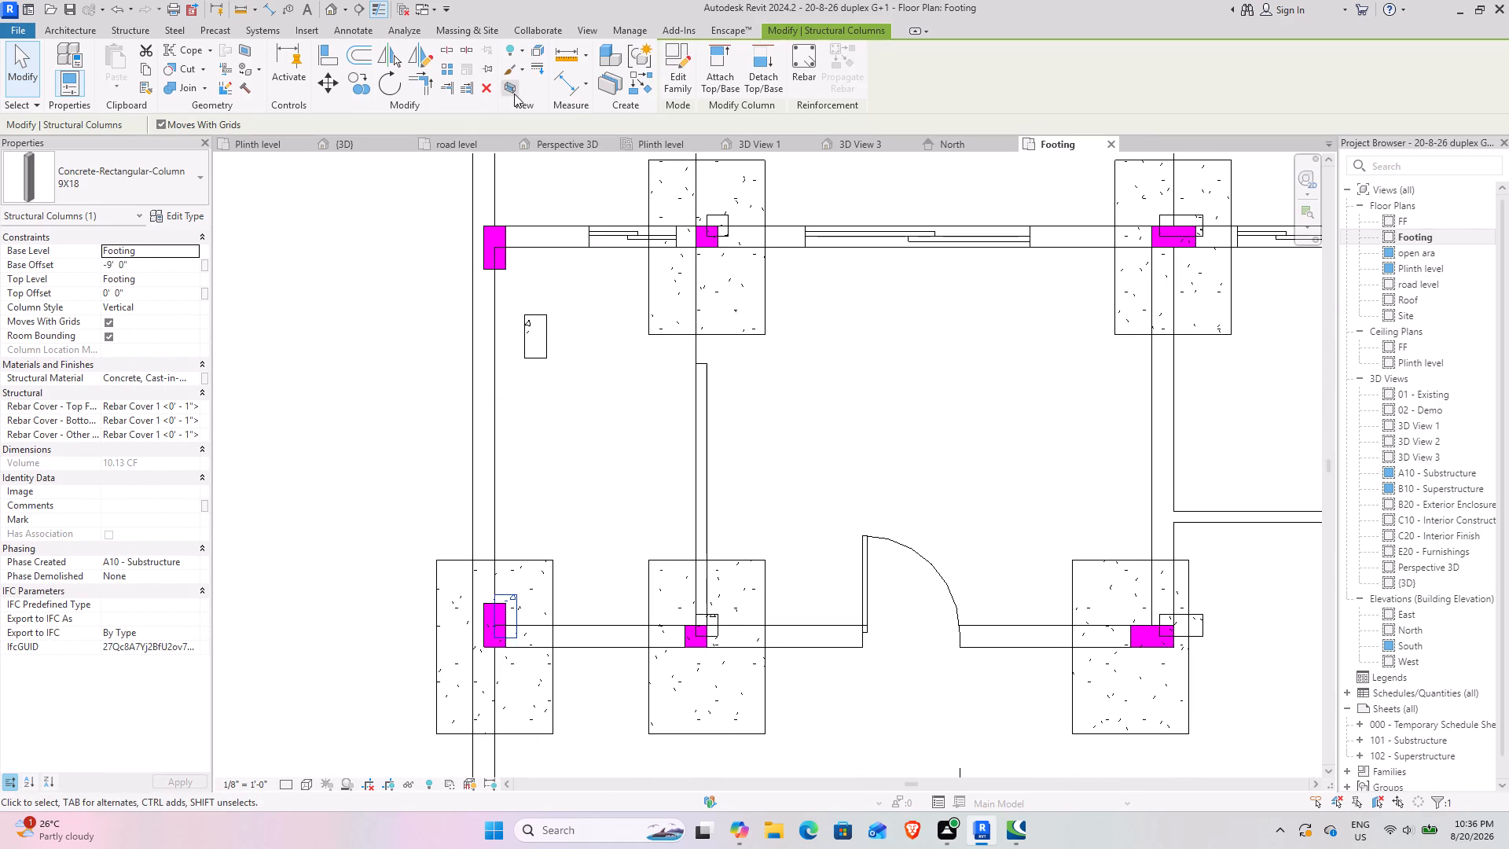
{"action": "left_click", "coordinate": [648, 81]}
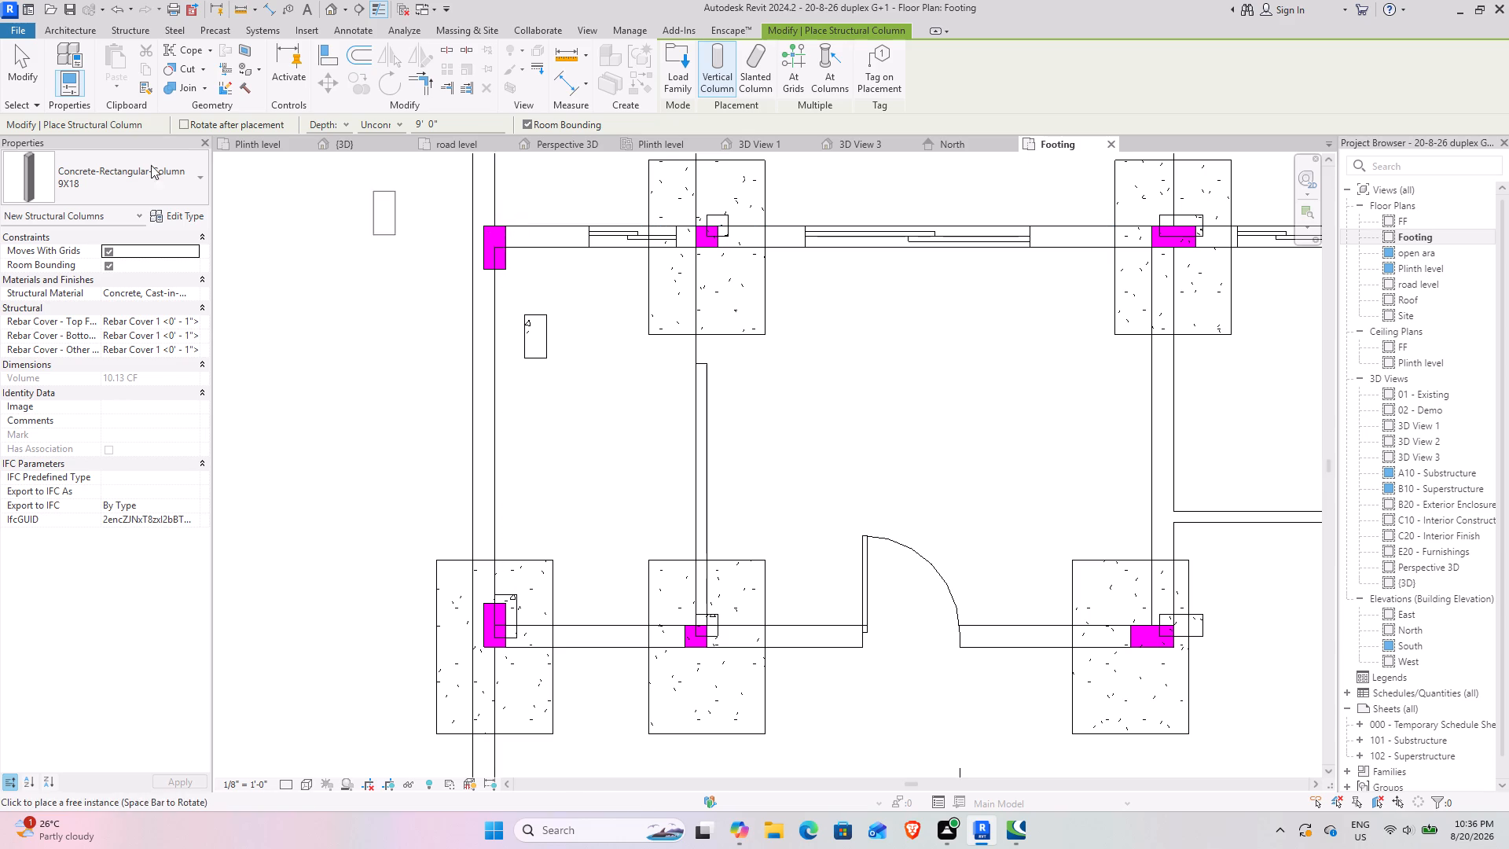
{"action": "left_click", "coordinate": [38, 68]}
Align the loose 9X18 structural column in the northwest room with the north and west edges of the drawn northwest corner column.
{"action": "left_click", "coordinate": [545, 314]}
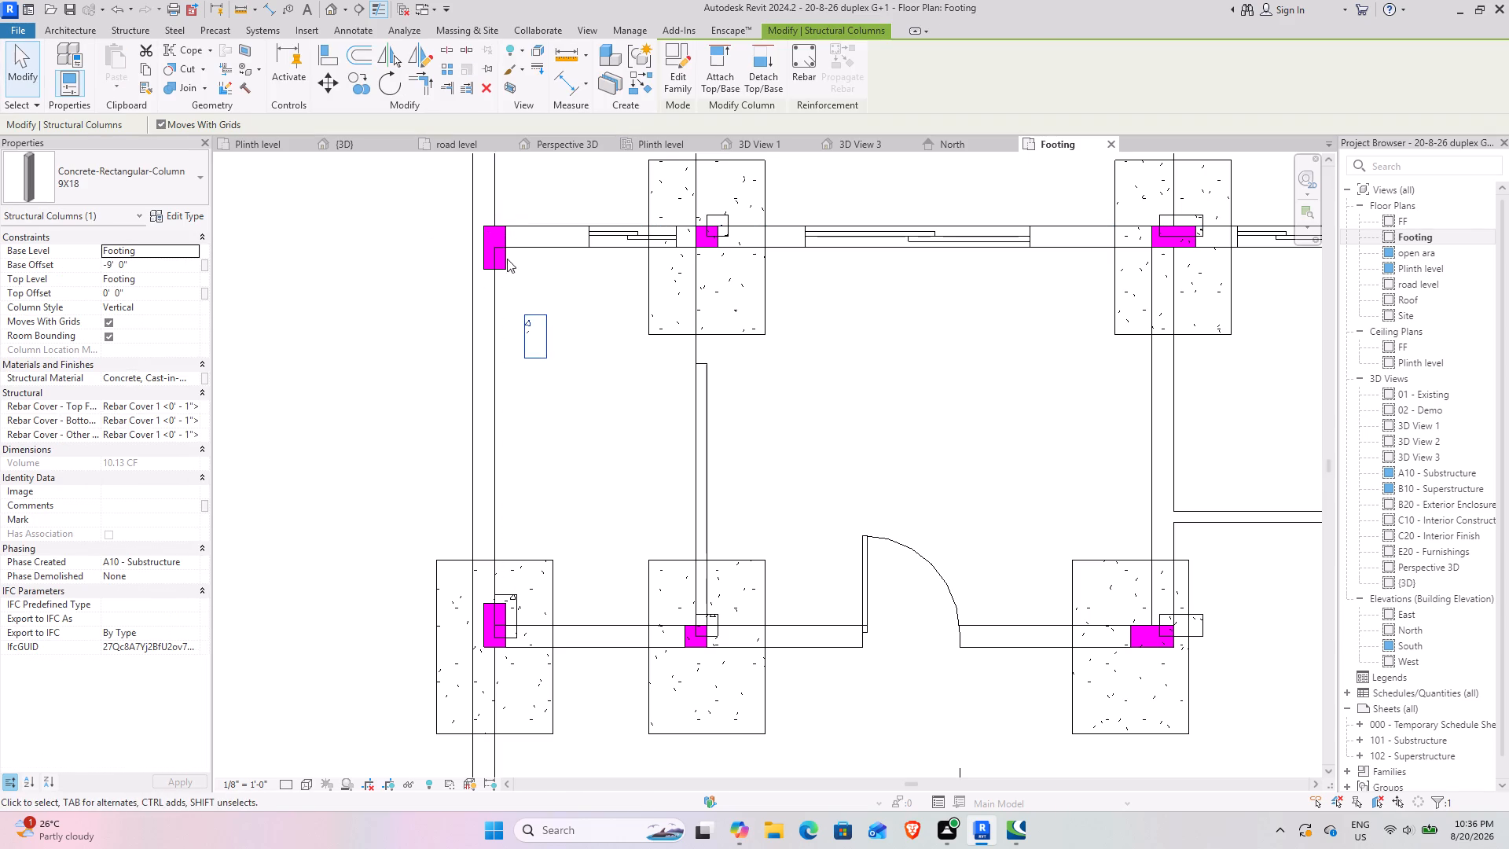
{"action": "scroll", "coordinate": [491, 233], "scroll_direction": "up", "scroll_amount": 8}
{"action": "left_click", "coordinate": [337, 64]}
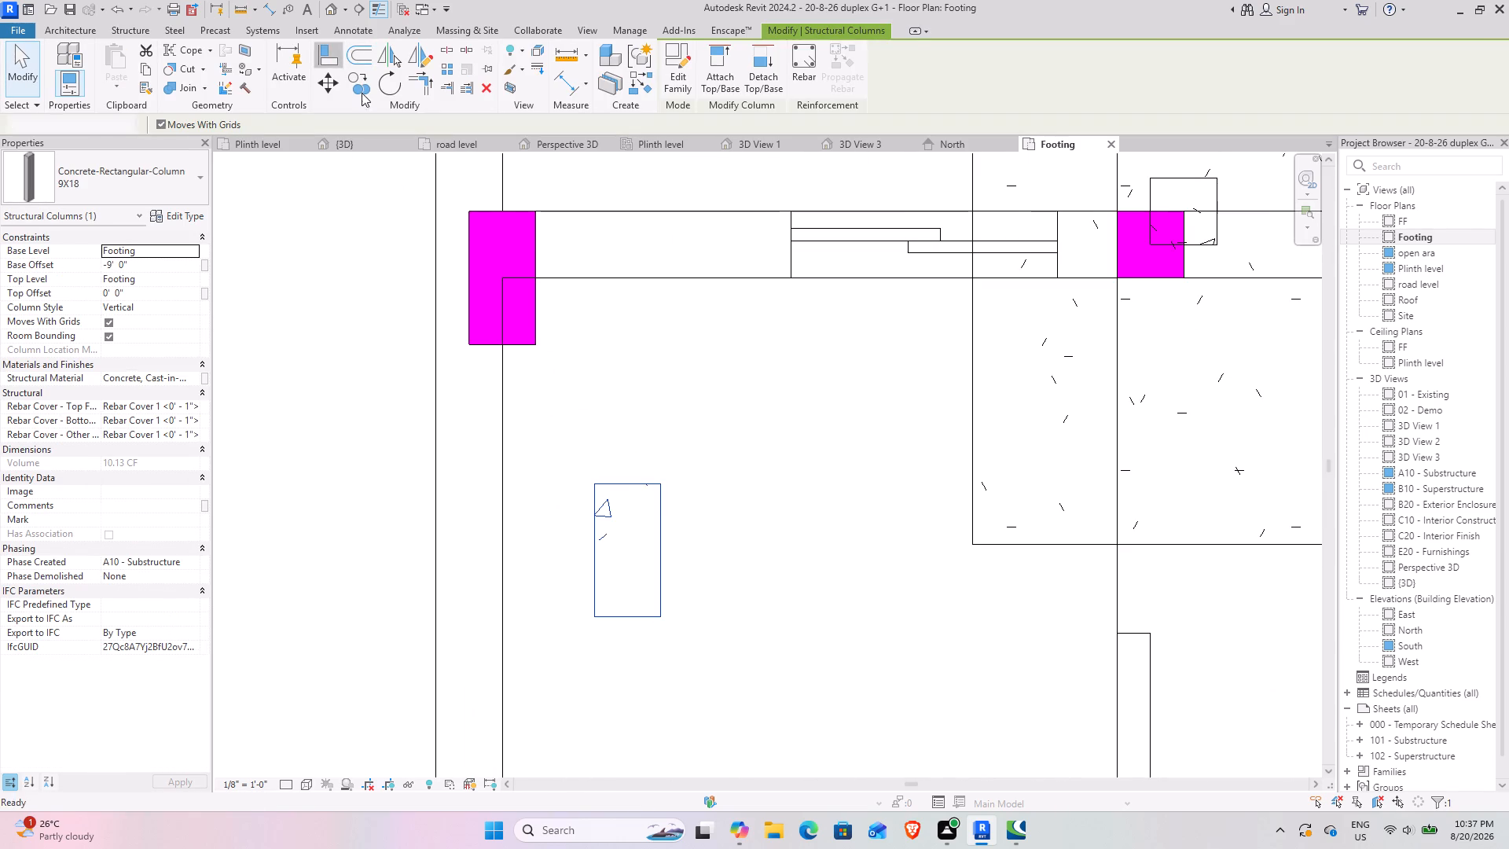
{"action": "left_click", "coordinate": [496, 211]}
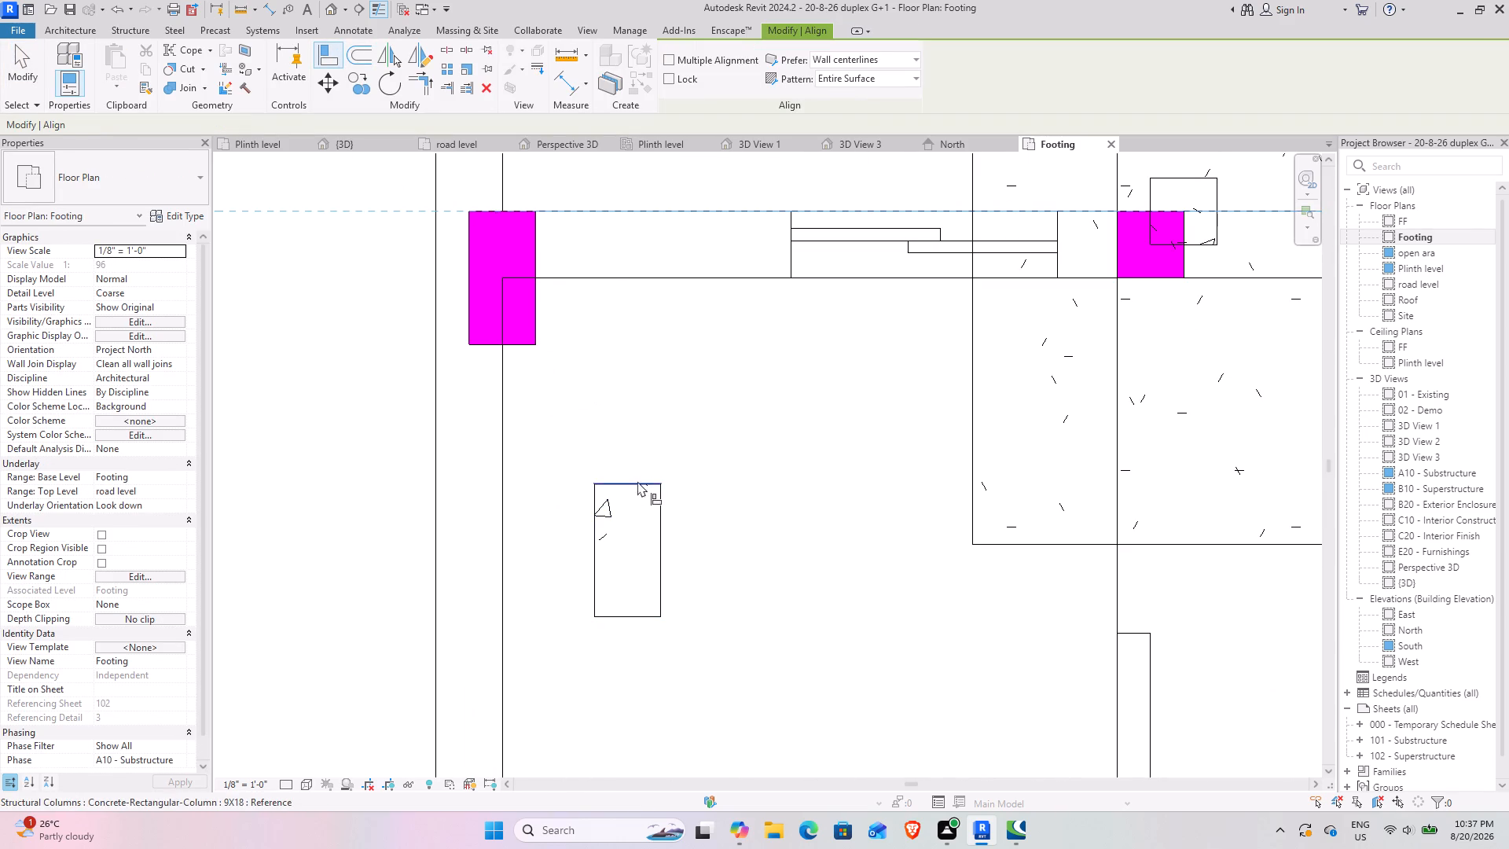
{"action": "left_click", "coordinate": [637, 481]}
{"action": "left_click", "coordinate": [467, 261]}
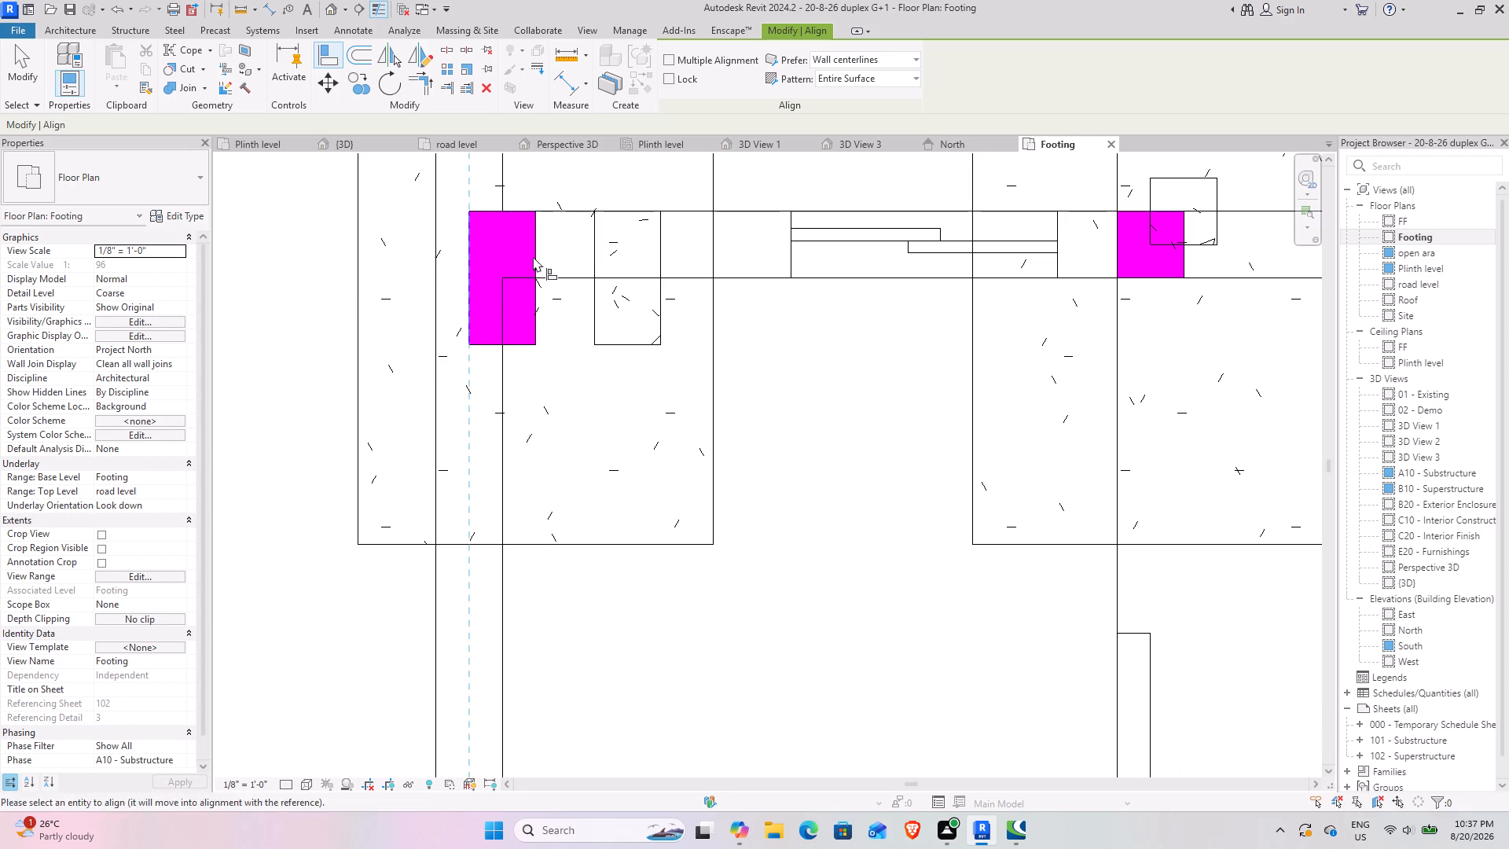
{"action": "left_click", "coordinate": [595, 263]}
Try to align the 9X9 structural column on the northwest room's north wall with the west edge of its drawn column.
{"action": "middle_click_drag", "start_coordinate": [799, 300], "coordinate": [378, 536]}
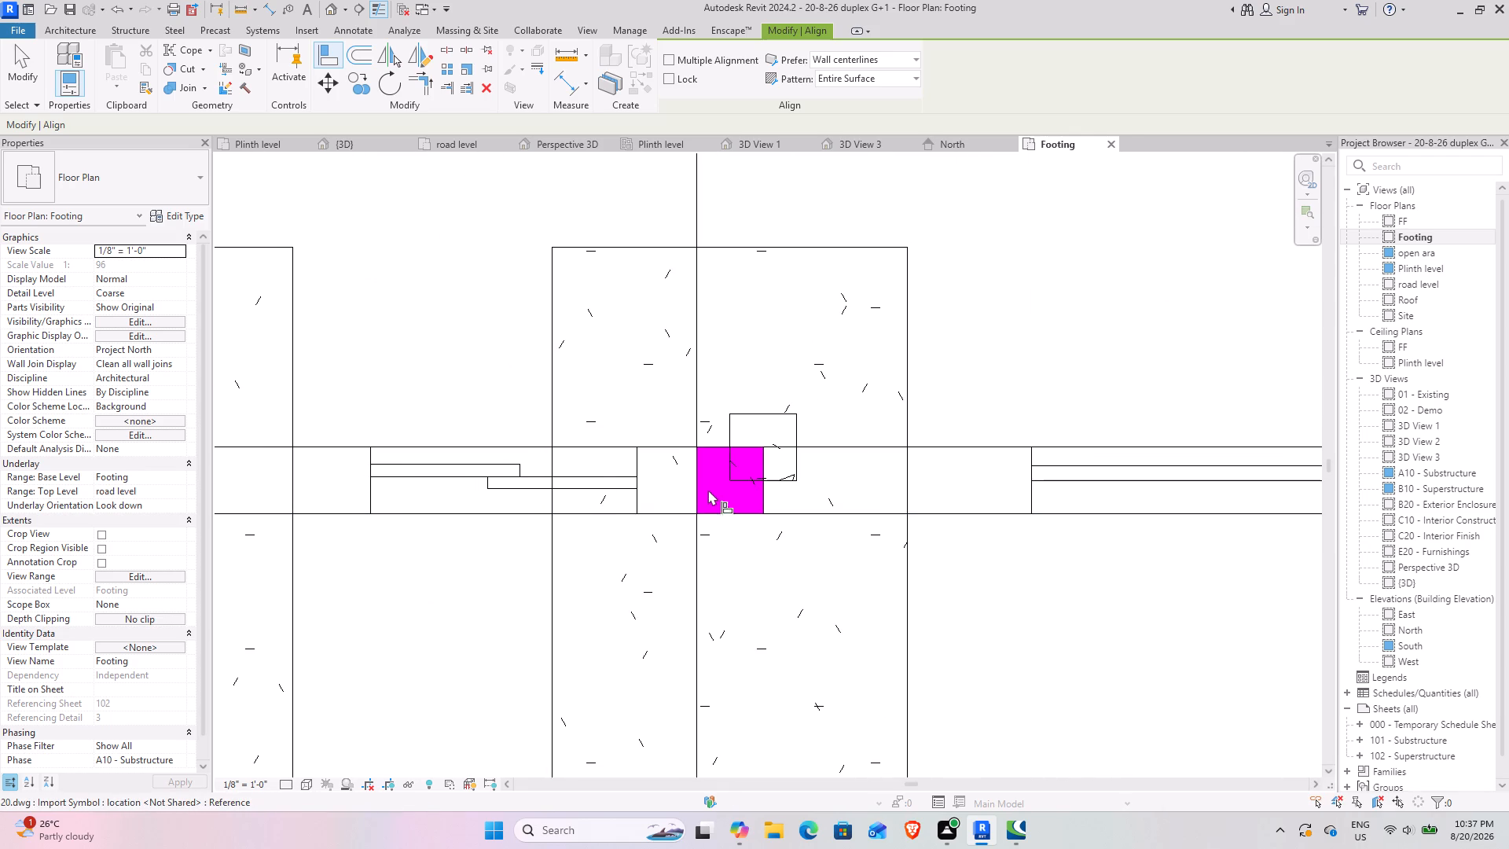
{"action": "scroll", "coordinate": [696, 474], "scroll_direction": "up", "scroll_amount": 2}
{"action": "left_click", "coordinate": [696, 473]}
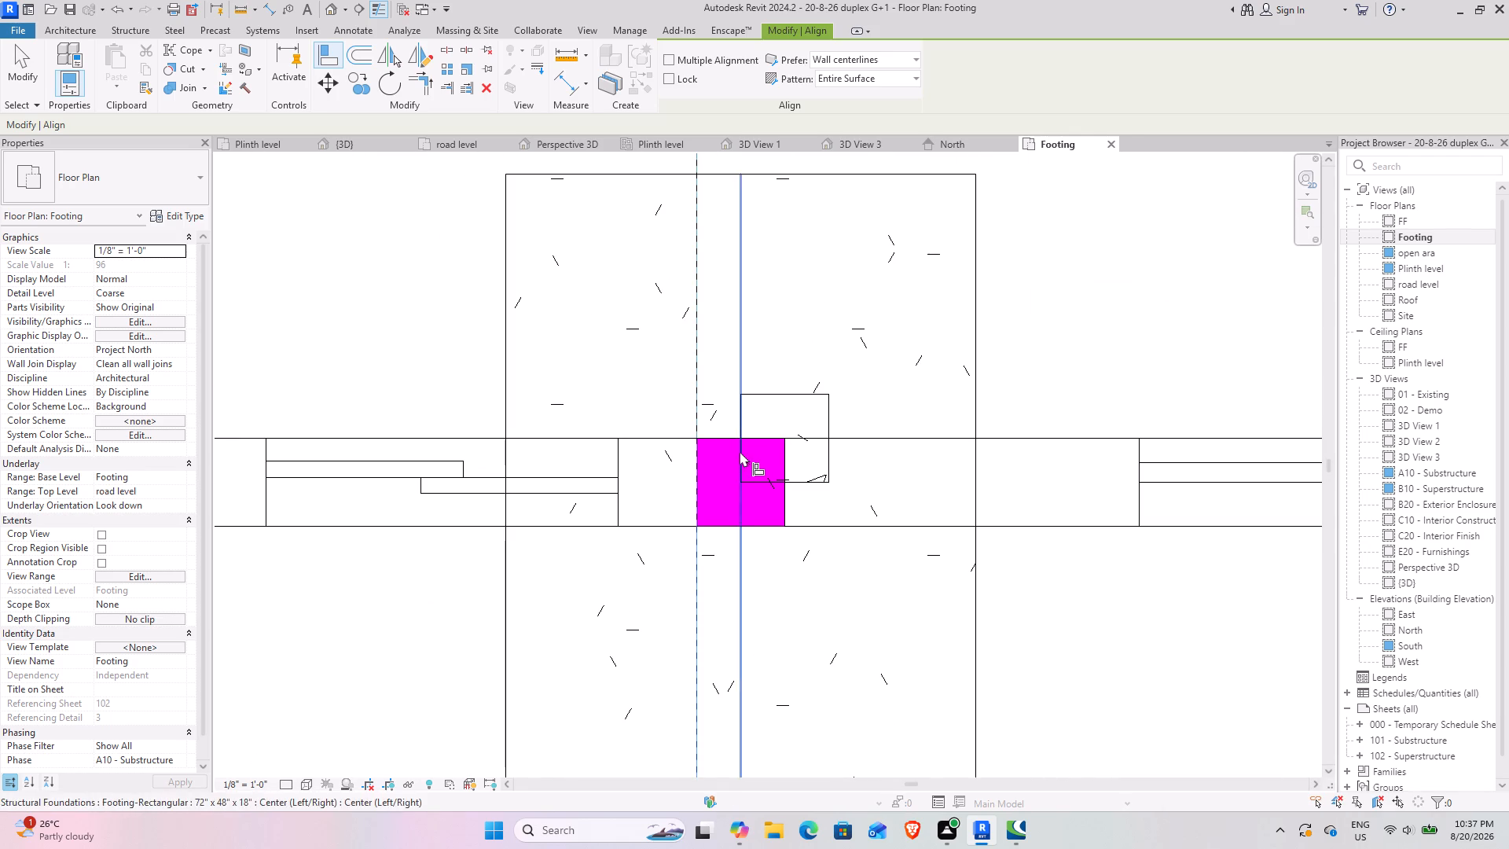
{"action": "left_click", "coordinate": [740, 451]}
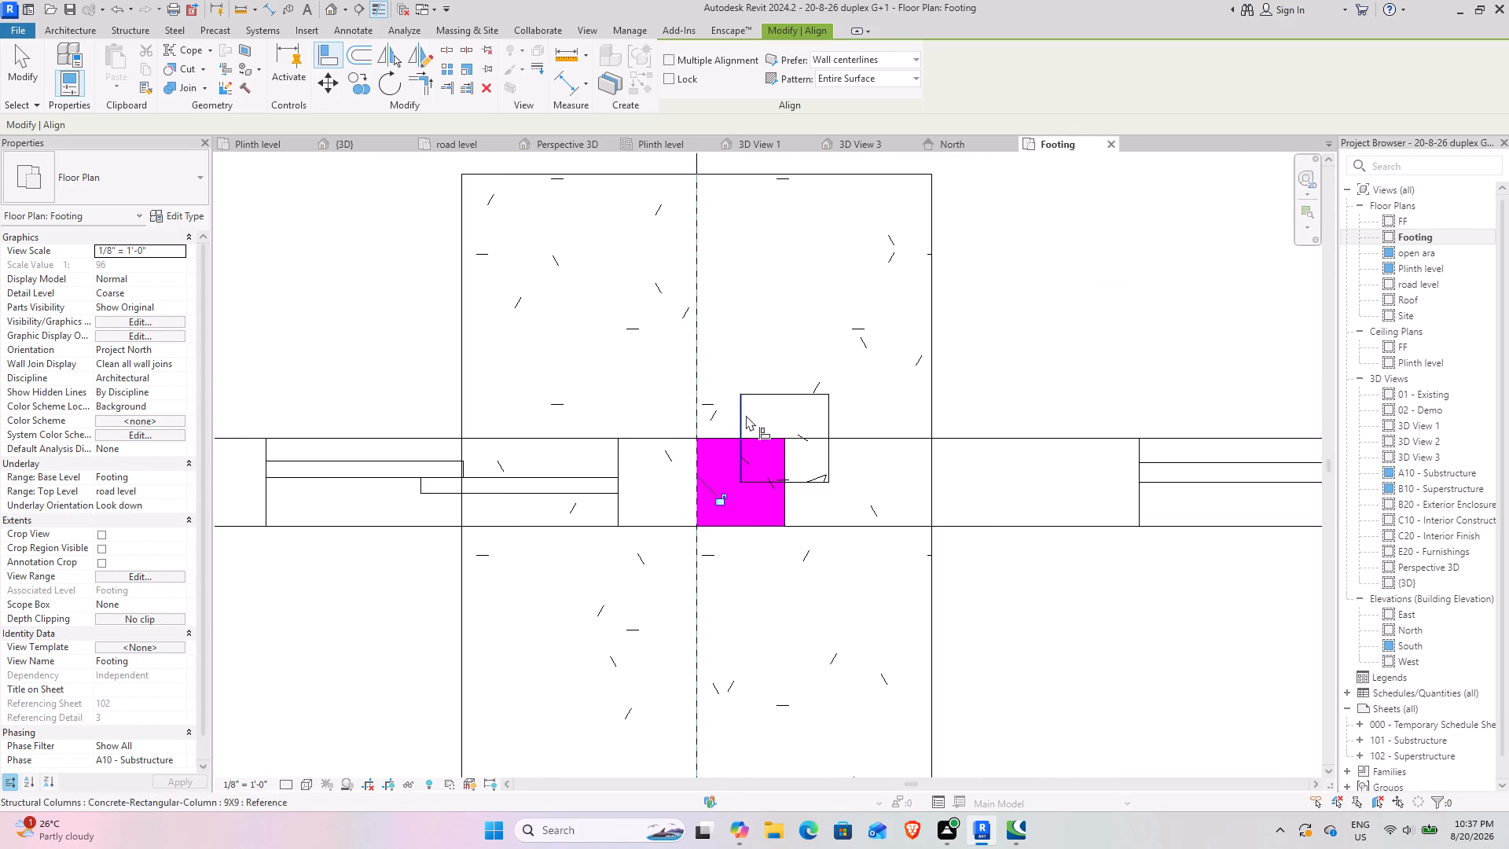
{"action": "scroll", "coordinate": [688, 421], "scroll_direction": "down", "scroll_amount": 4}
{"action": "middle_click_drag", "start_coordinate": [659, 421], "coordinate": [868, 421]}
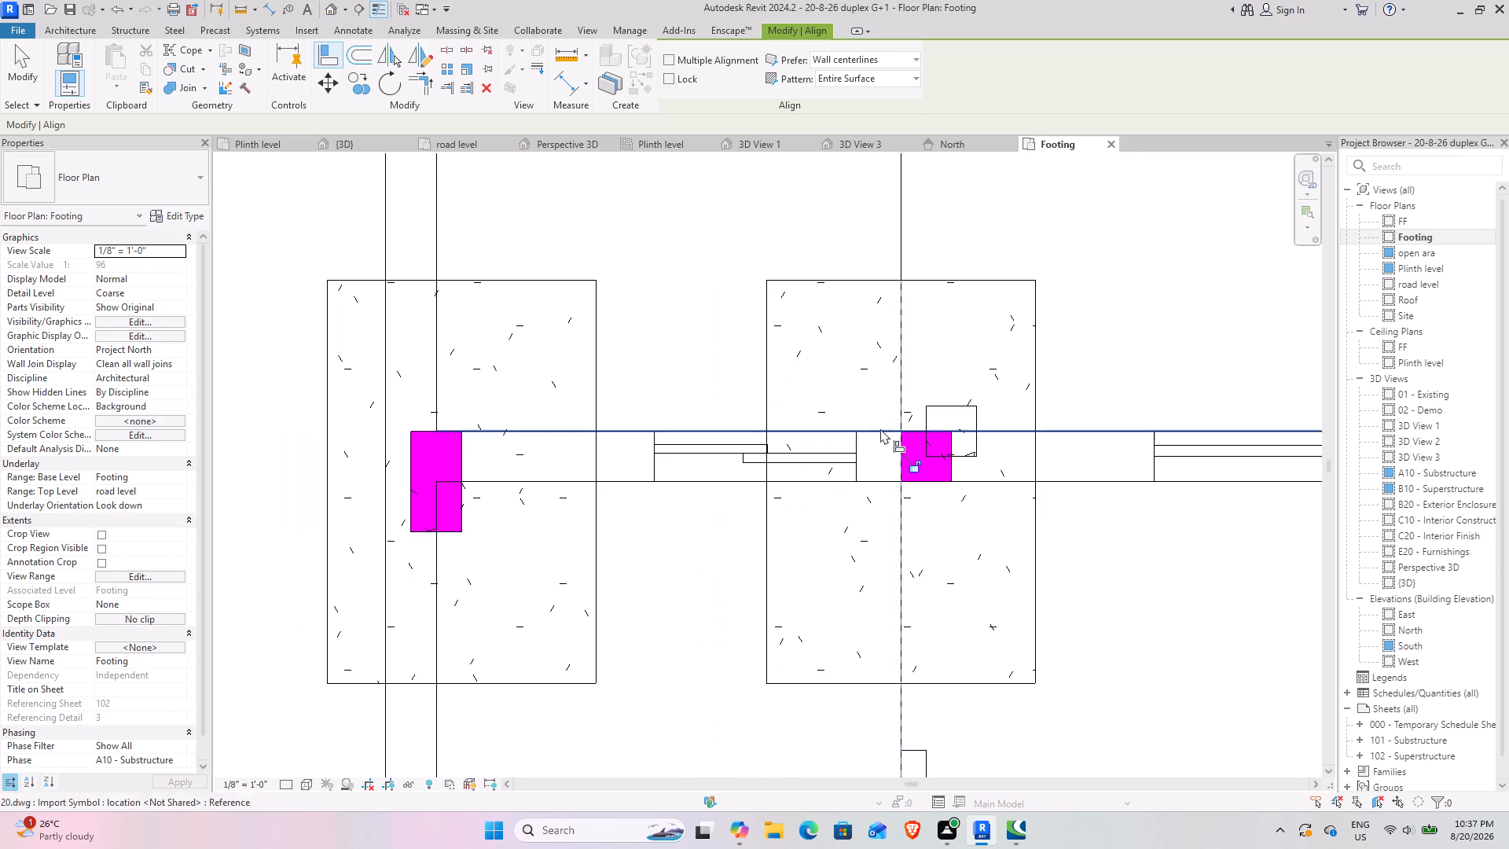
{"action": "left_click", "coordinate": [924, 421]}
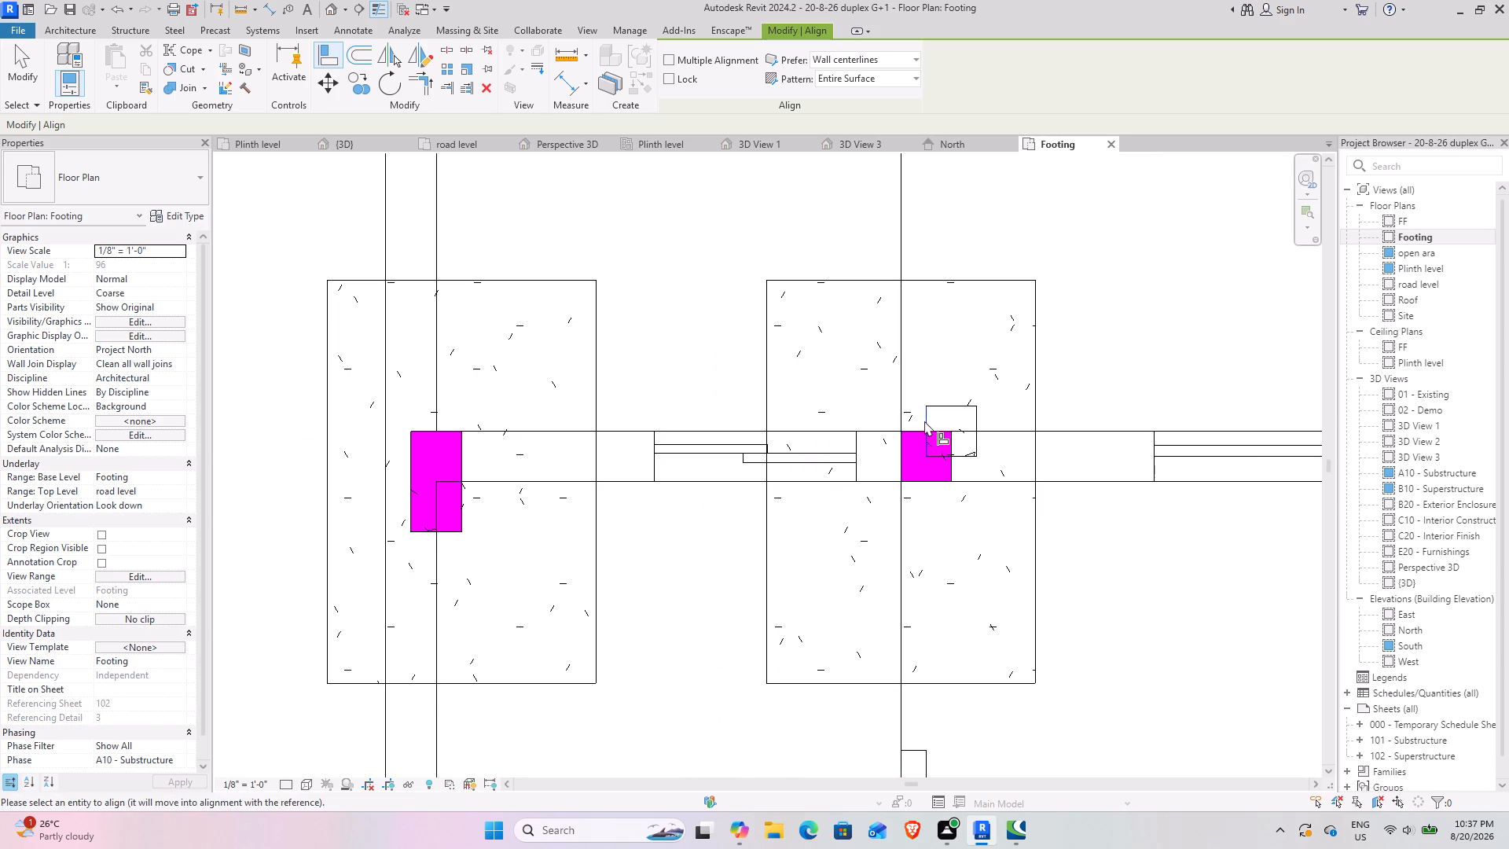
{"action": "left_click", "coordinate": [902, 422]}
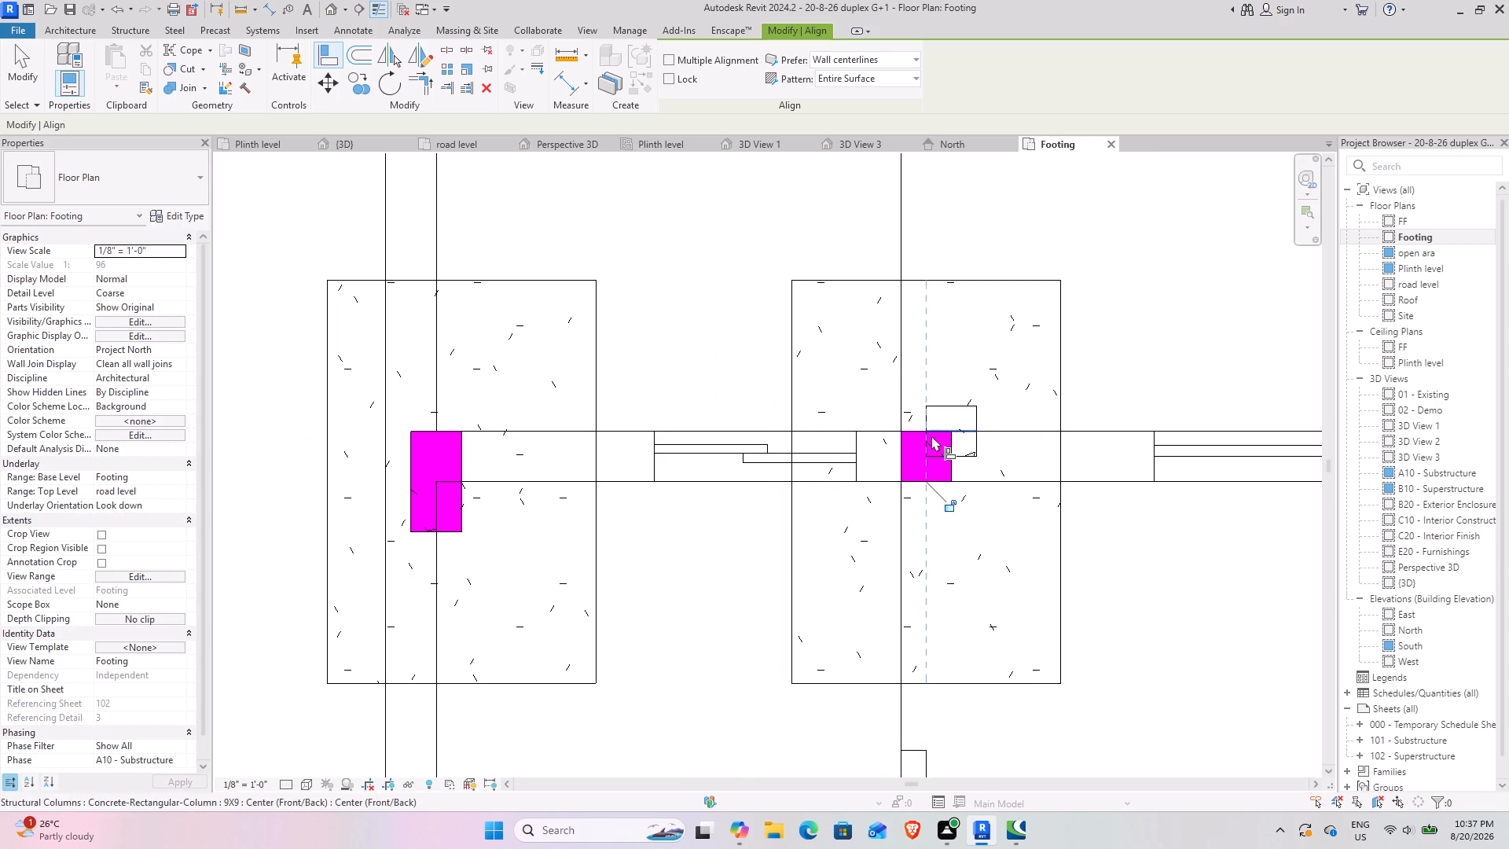
Align the 9X9 structural column on the northwest room's north wall with the west and south edges of its drawn column.
{"action": "left_click", "coordinate": [901, 244]}
{"action": "scroll", "coordinate": [926, 419], "scroll_direction": "up", "scroll_amount": 8}
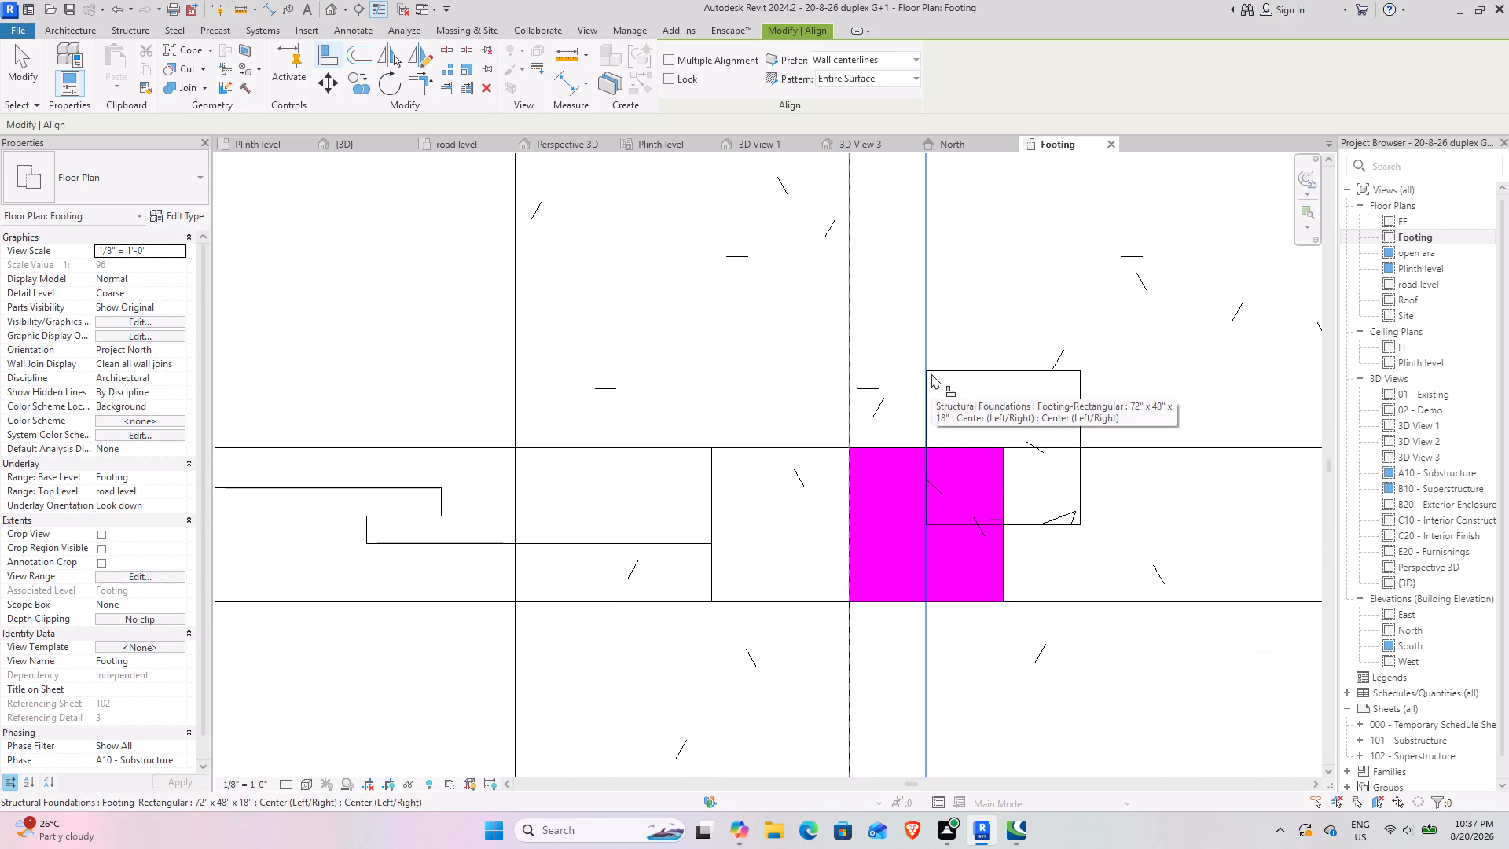
{"action": "scroll", "coordinate": [931, 373], "scroll_direction": "up", "scroll_amount": 3}
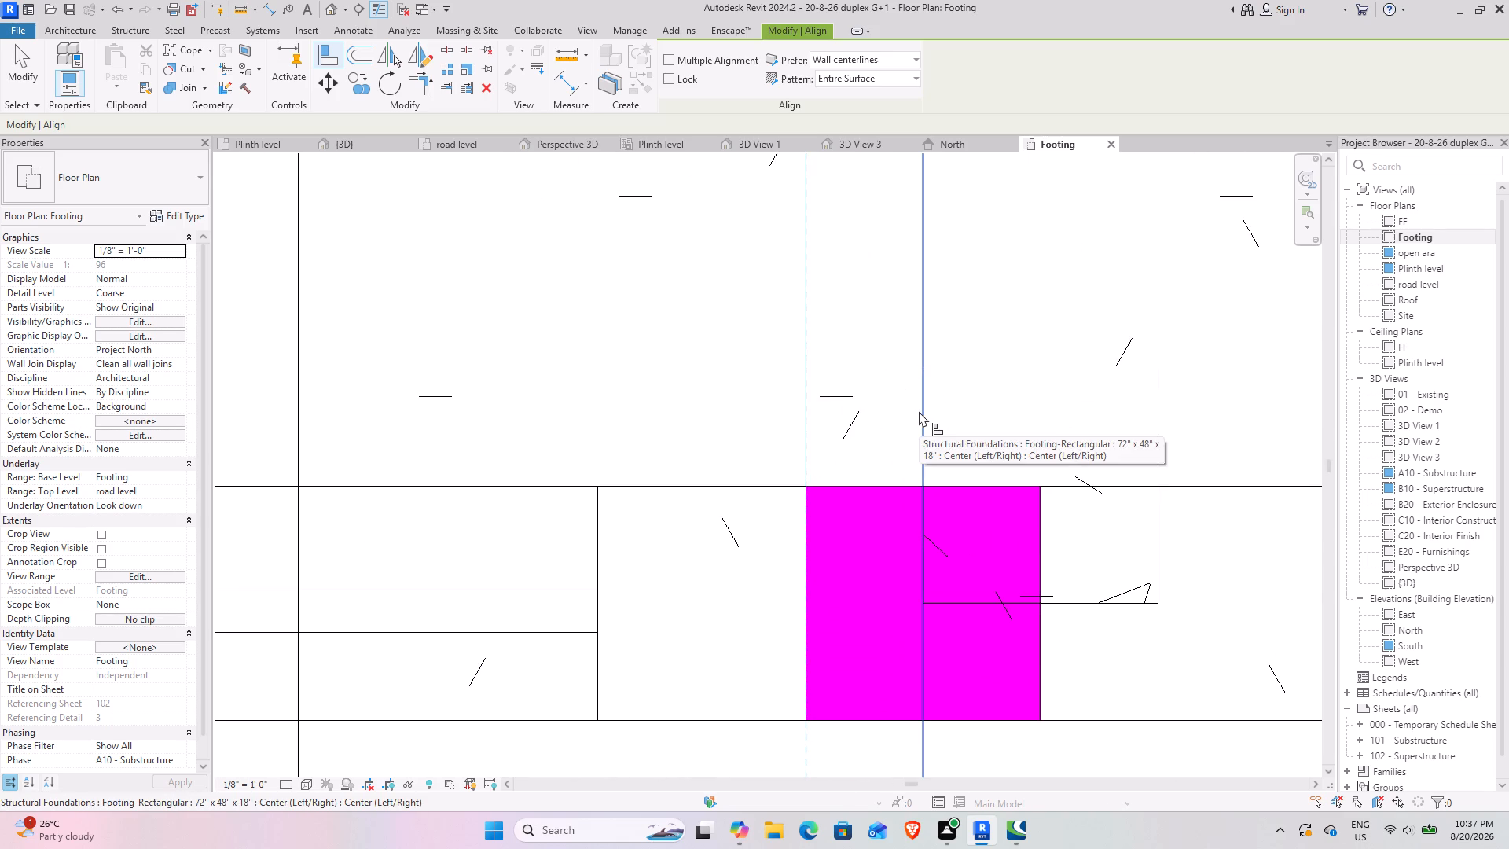
{"action": "key", "text": "Tab"}
{"action": "left_click", "coordinate": [919, 411]}
{"action": "scroll", "coordinate": [919, 411], "scroll_direction": "down", "scroll_amount": 3}
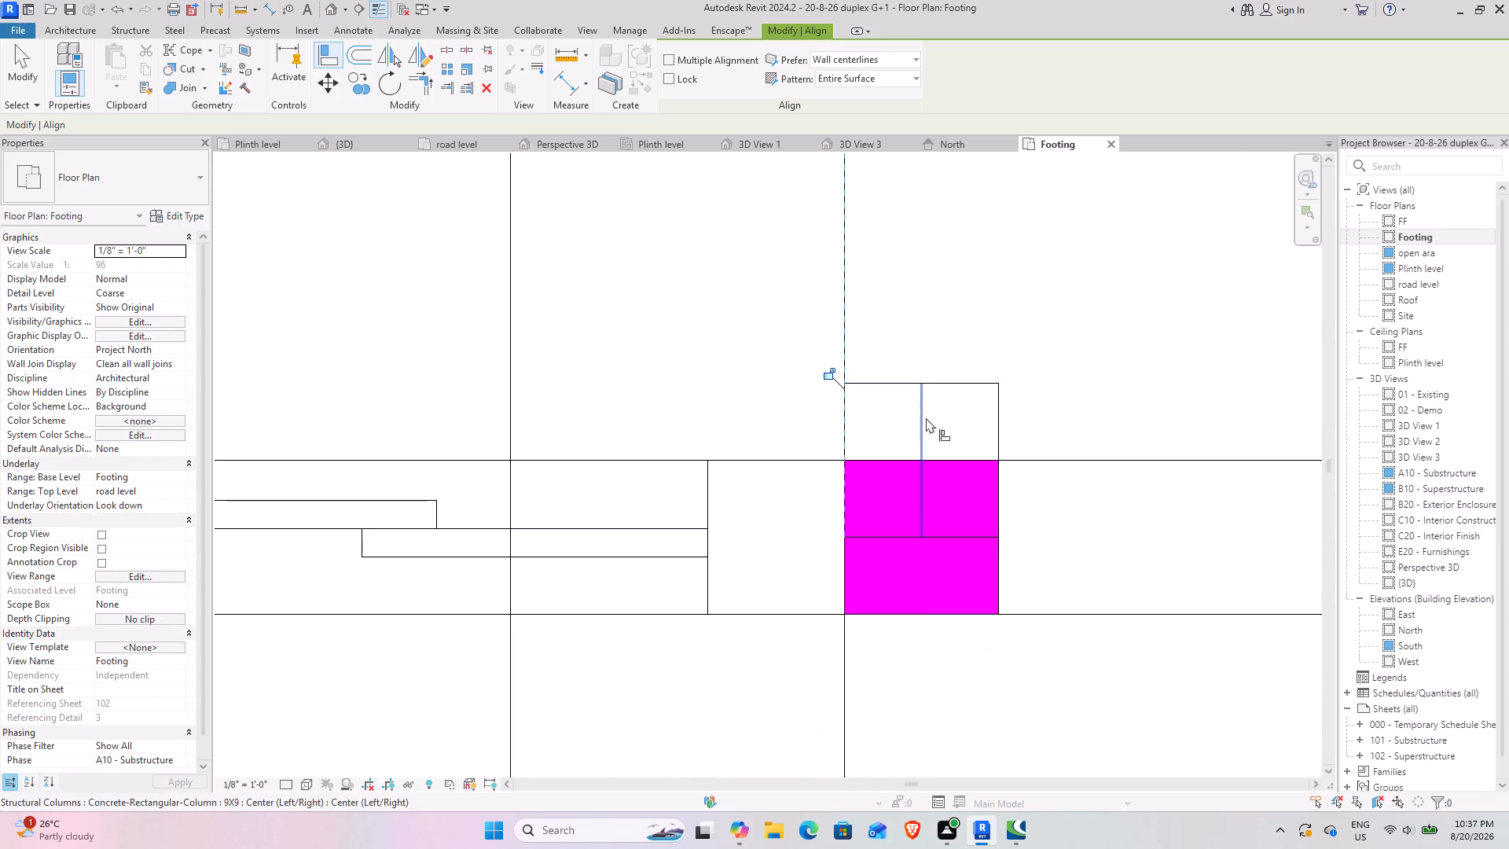
{"action": "left_click", "coordinate": [951, 612]}
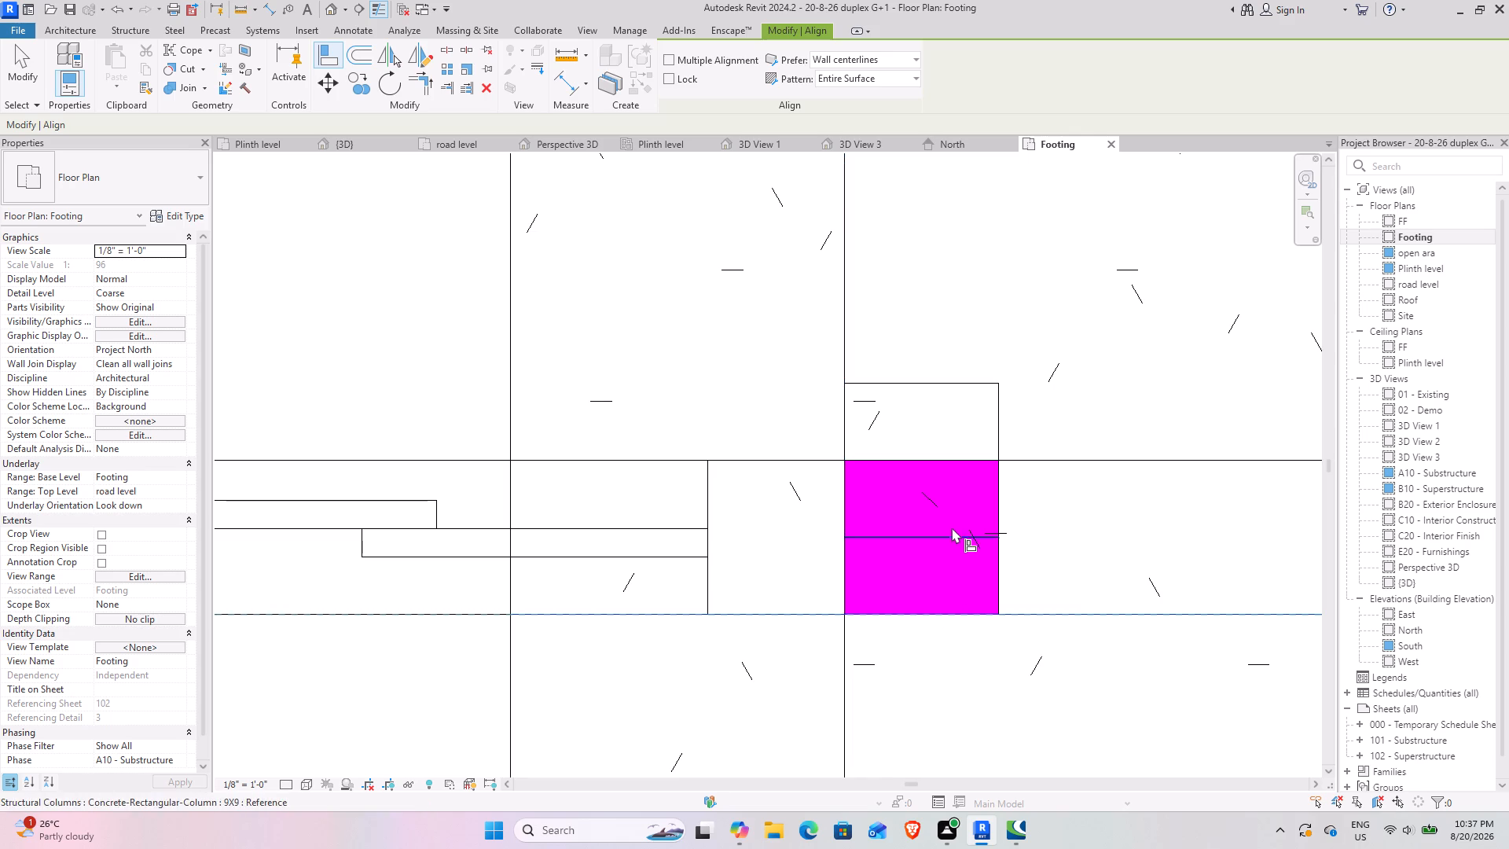
{"action": "left_click", "coordinate": [952, 535]}
Align the horizontal 9X18 structural column at the north wall's middle with the south and west edges of its drawn column.
{"action": "scroll", "coordinate": [1026, 549], "scroll_direction": "down", "scroll_amount": 4}
{"action": "middle_click_drag", "start_coordinate": [1151, 543], "coordinate": [185, 468]}
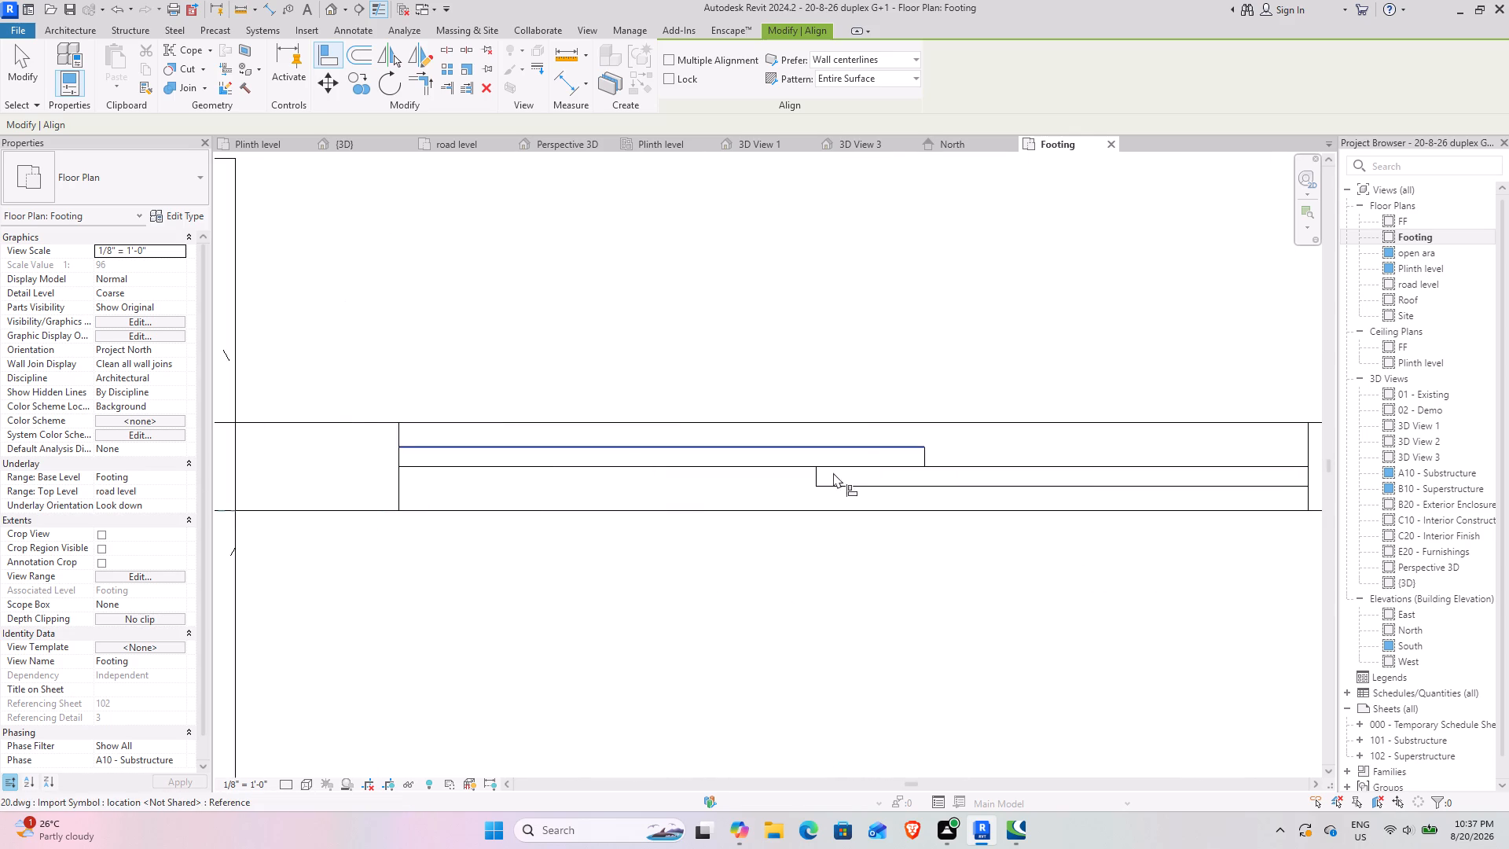
{"action": "scroll", "coordinate": [833, 472], "scroll_direction": "down", "scroll_amount": 3}
{"action": "middle_click_drag", "start_coordinate": [623, 540], "coordinate": [848, 554]}
{"action": "middle_click_drag", "start_coordinate": [1125, 516], "coordinate": [295, 524]}
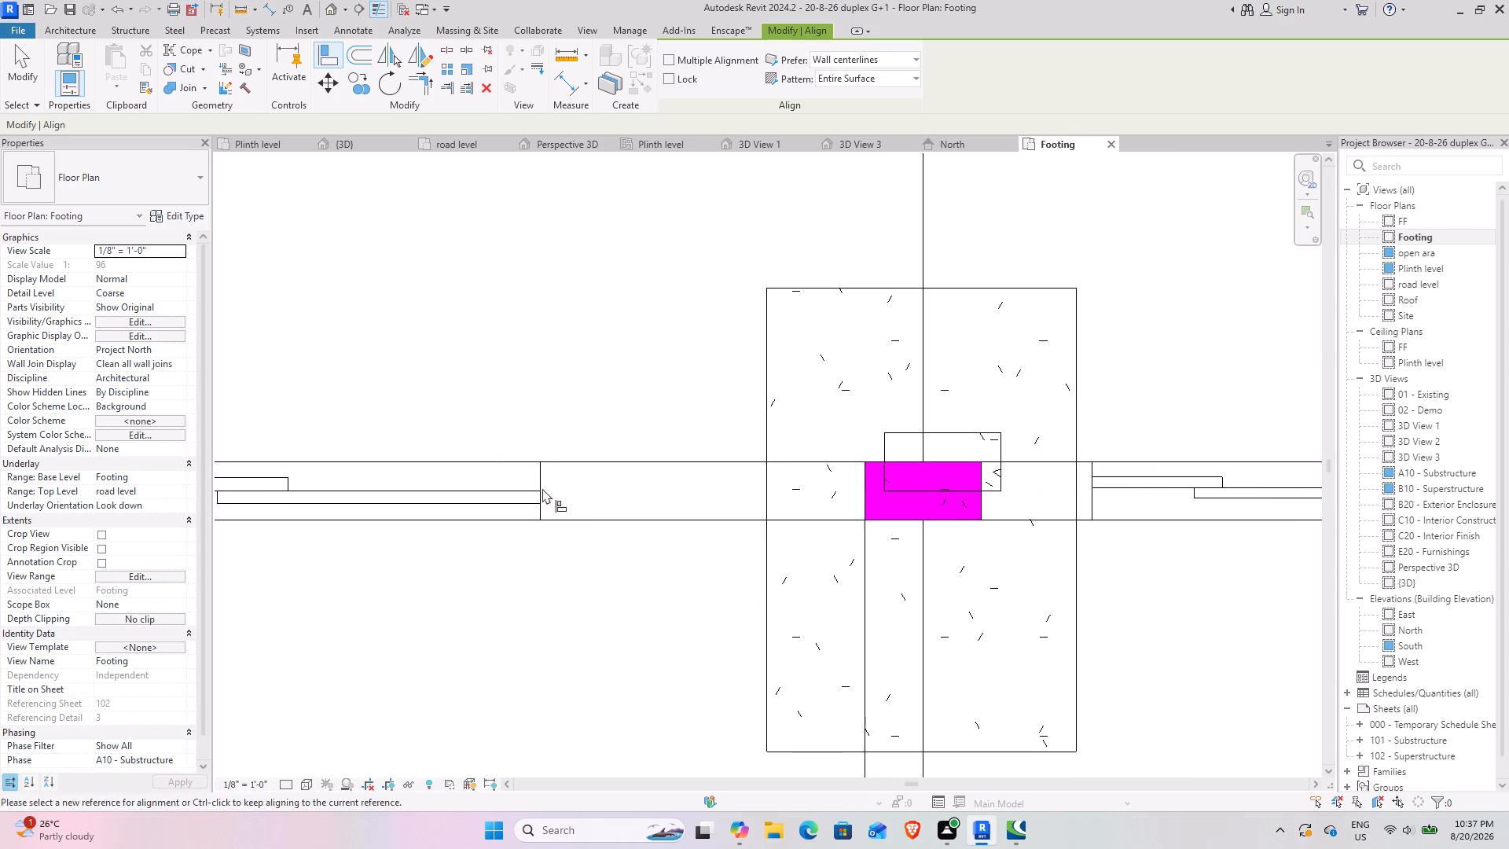
{"action": "scroll", "coordinate": [567, 488], "scroll_direction": "down", "scroll_amount": 2}
{"action": "scroll", "coordinate": [856, 515], "scroll_direction": "up", "scroll_amount": 3}
{"action": "left_click", "coordinate": [881, 506]}
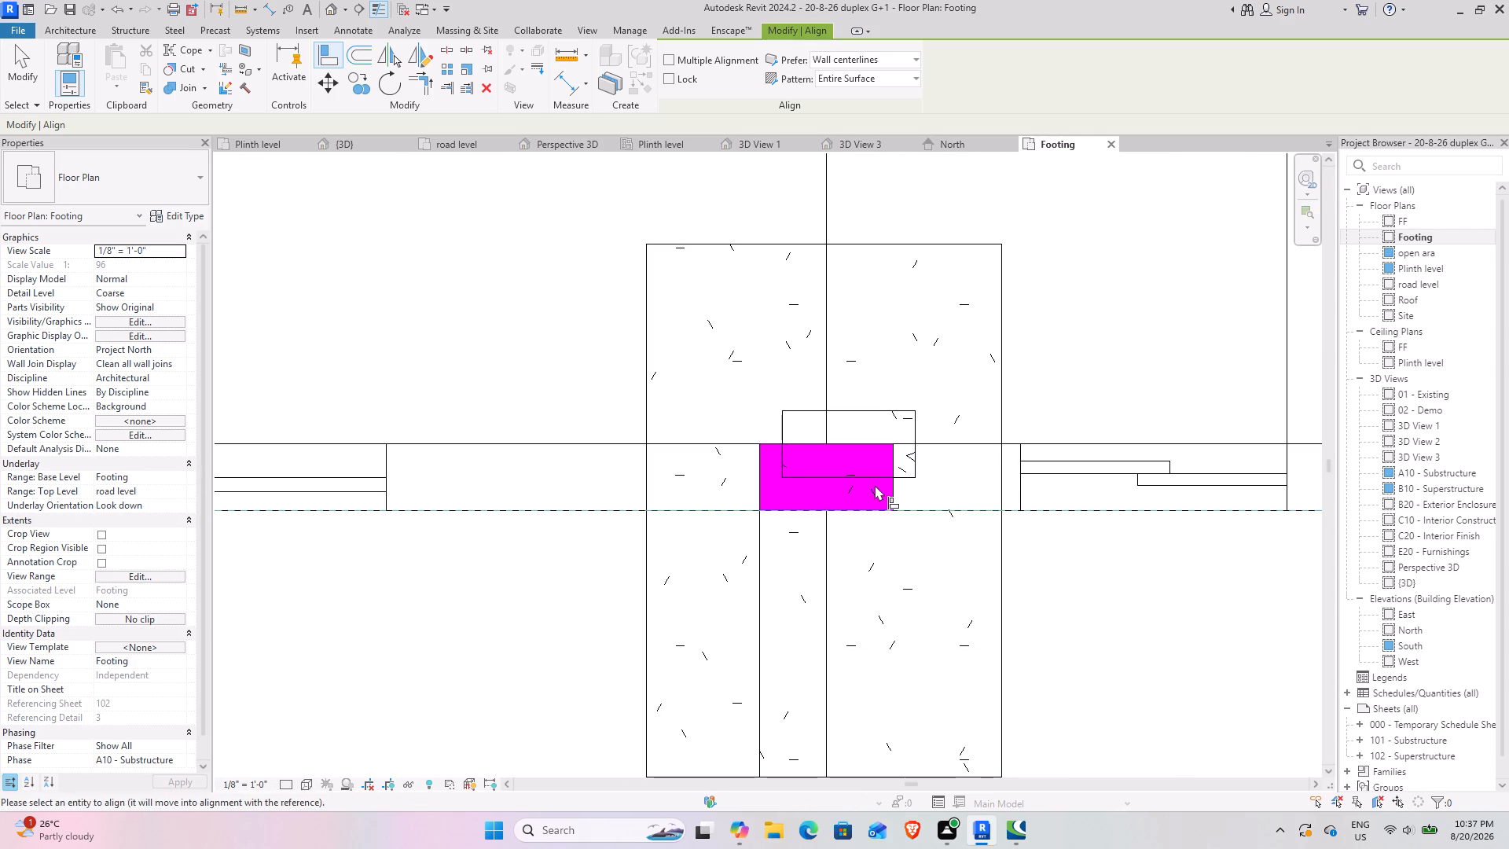
{"action": "left_click", "coordinate": [875, 483]}
{"action": "left_click", "coordinate": [763, 493]}
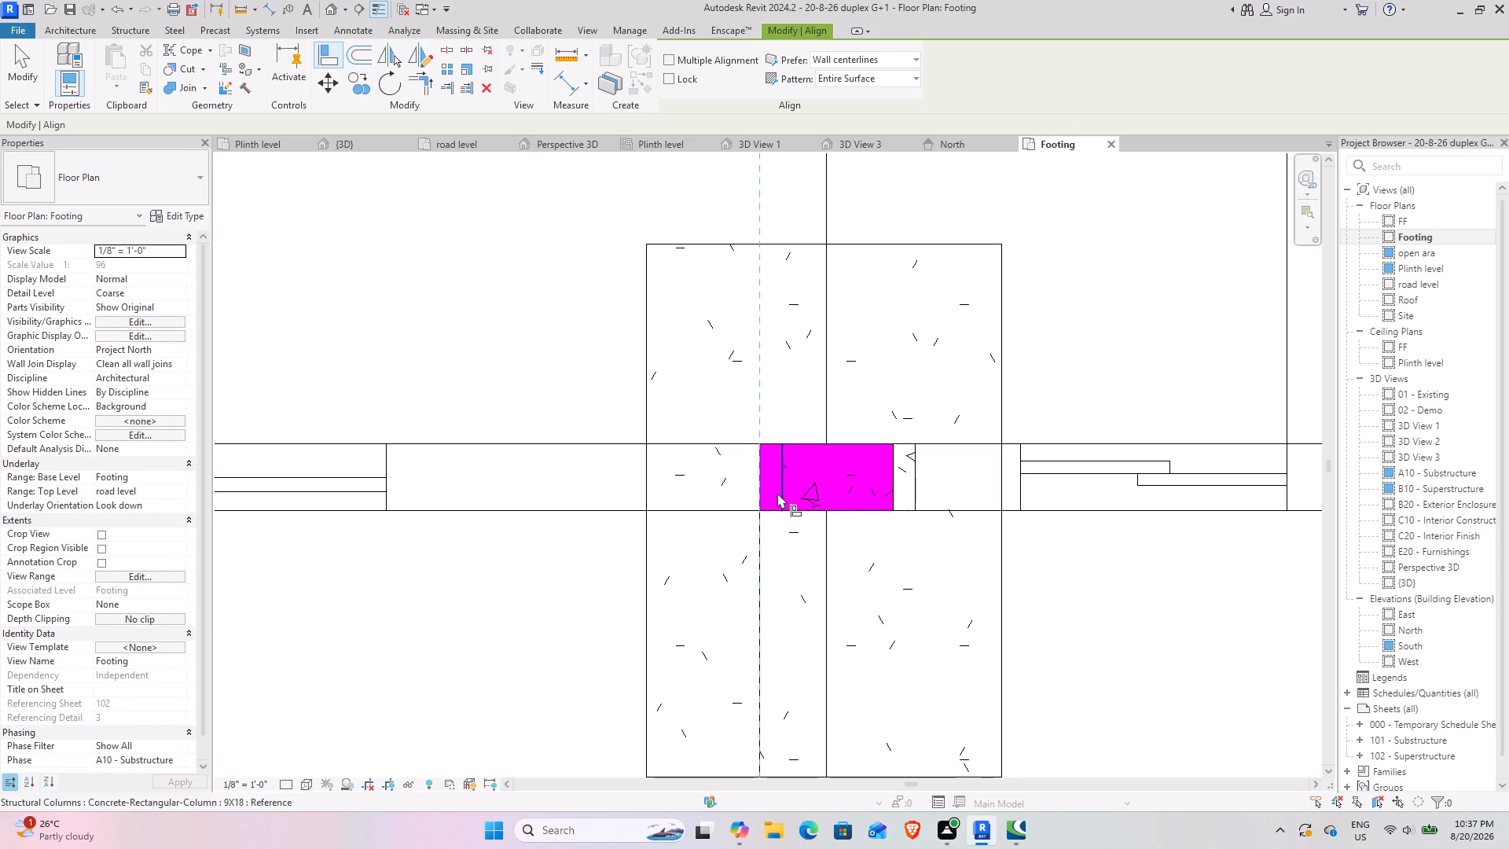
{"action": "left_click", "coordinate": [777, 493]}
Align the northeast 9X18 structural column with the west and north edges of its drawn column.
{"action": "middle_click_drag", "start_coordinate": [1048, 491], "coordinate": [502, 493]}
{"action": "scroll", "coordinate": [542, 501], "scroll_direction": "down", "scroll_amount": 4}
{"action": "middle_click_drag", "start_coordinate": [831, 573], "coordinate": [453, 531]}
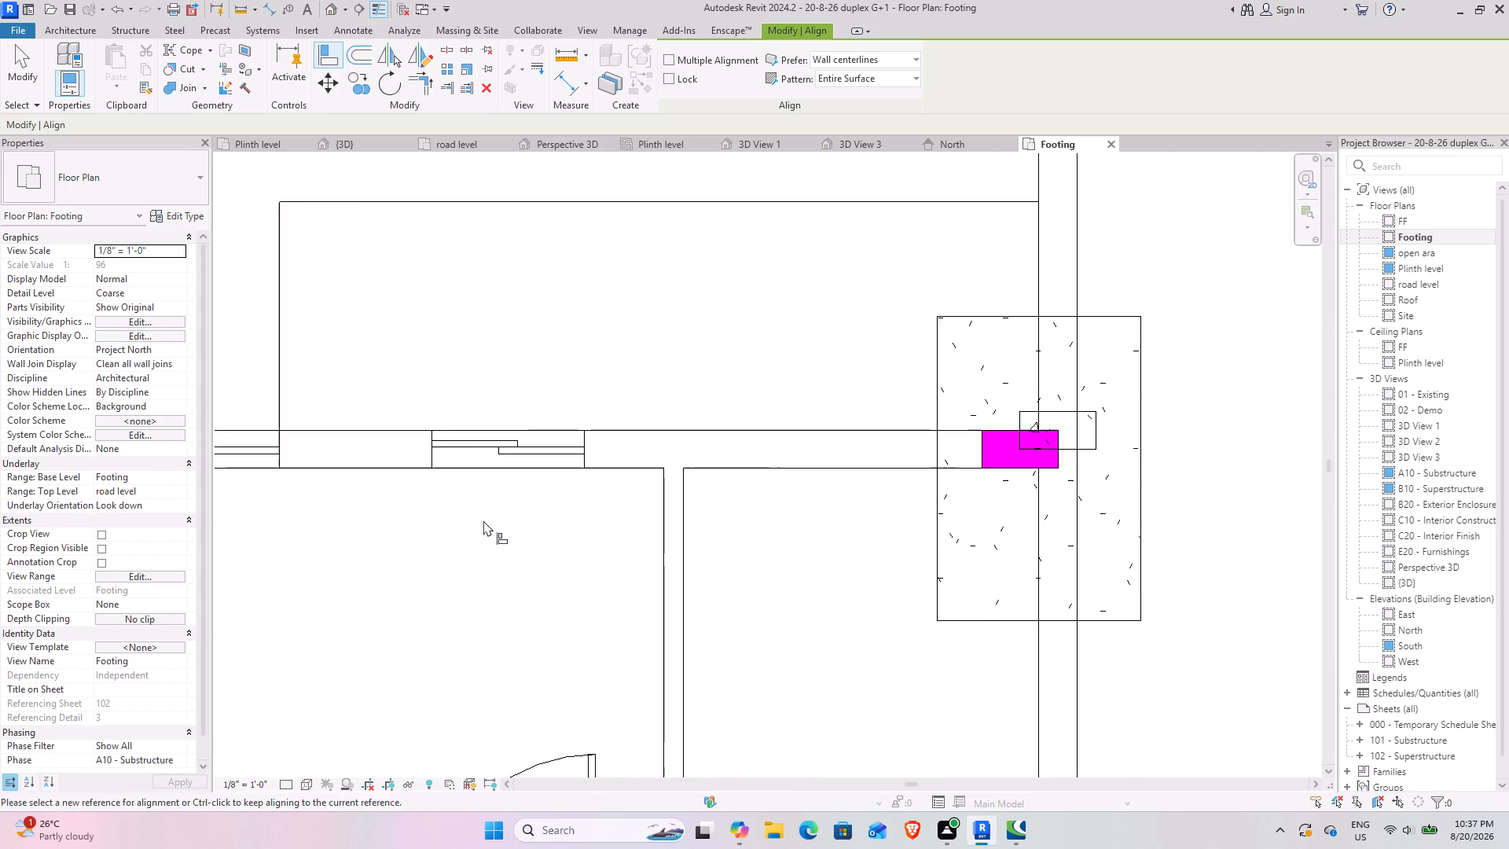
{"action": "scroll", "coordinate": [586, 488], "scroll_direction": "down", "scroll_amount": 2}
{"action": "scroll", "coordinate": [860, 483], "scroll_direction": "up", "scroll_amount": 7}
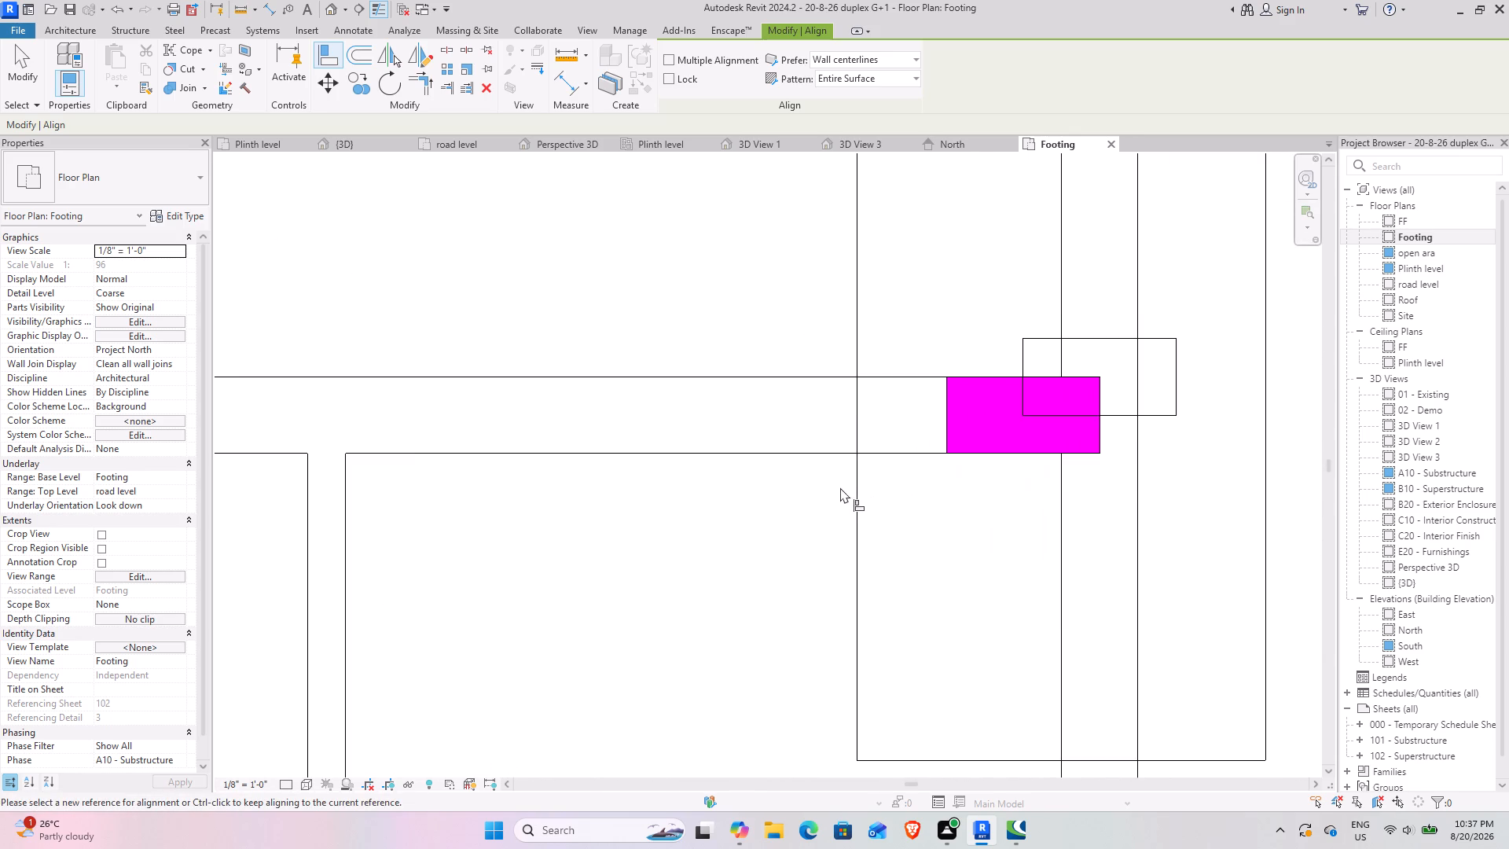
{"action": "left_click", "coordinate": [949, 422]}
{"action": "left_click", "coordinate": [1016, 366]}
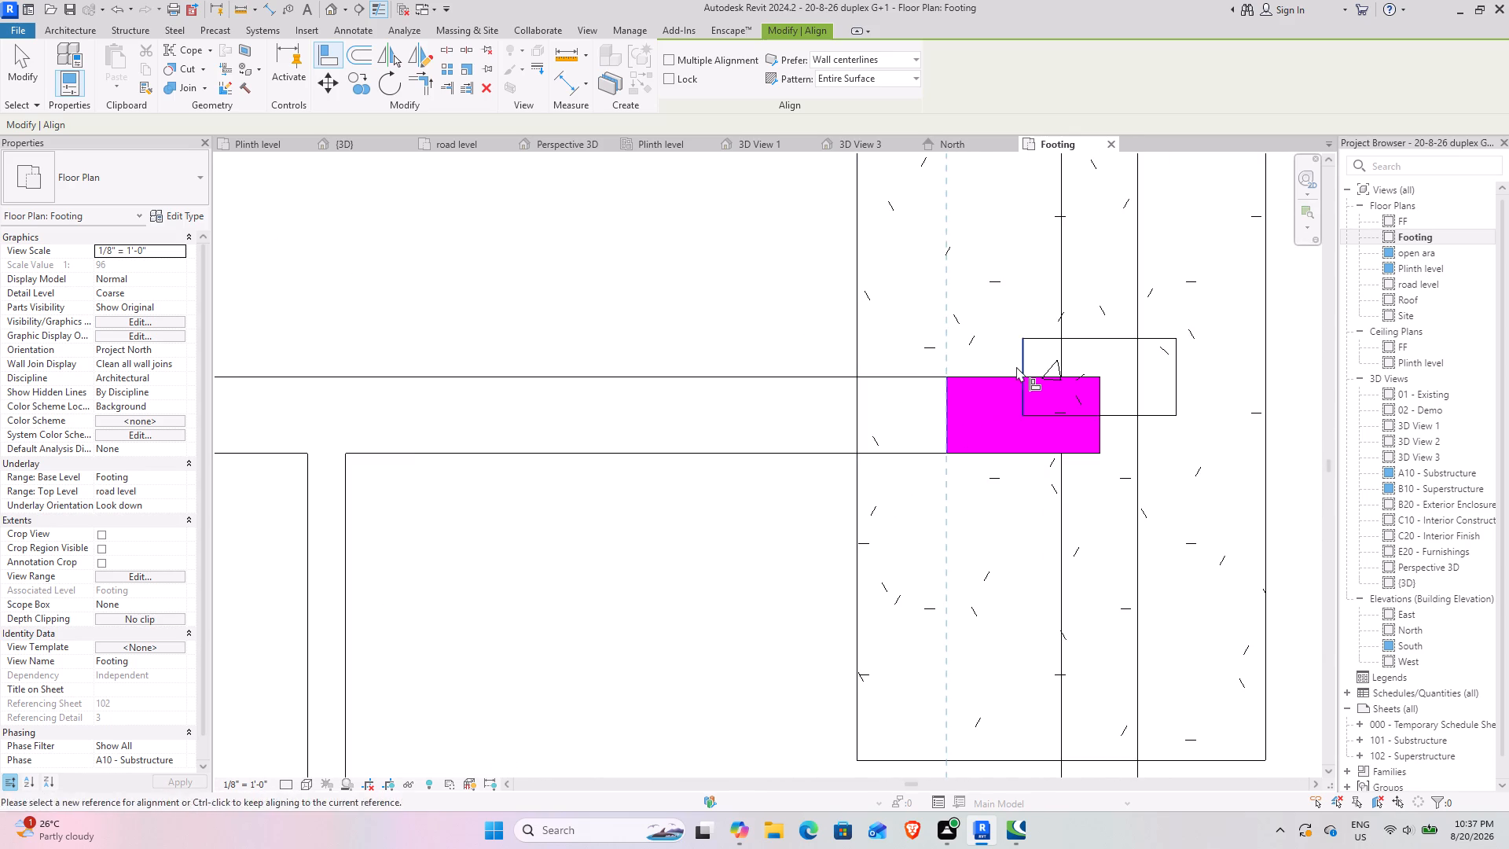
{"action": "left_click", "coordinate": [1033, 377]}
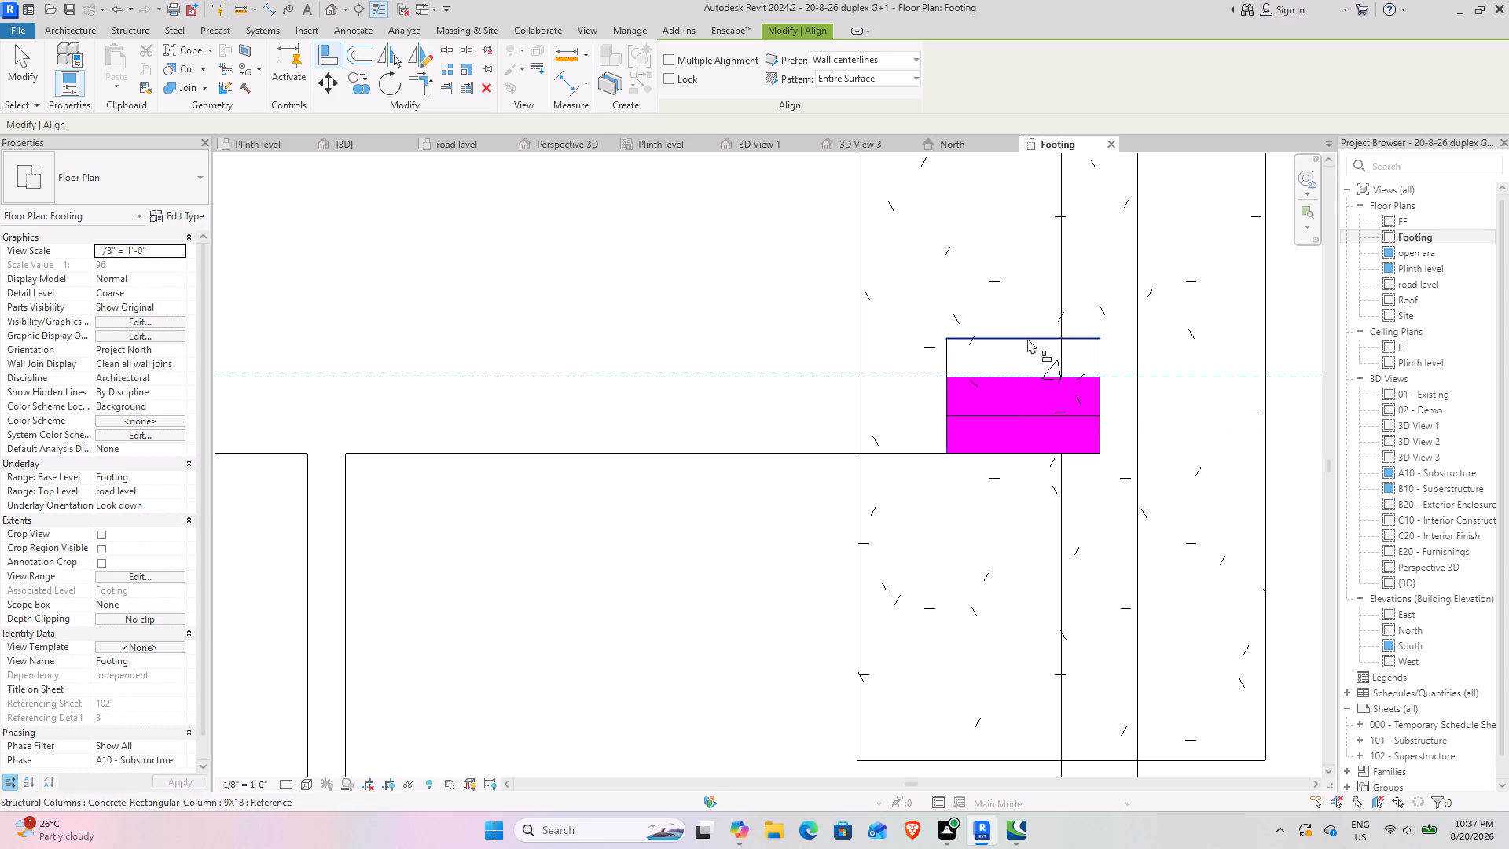
{"action": "left_click", "coordinate": [1027, 337]}
Align the 9X18 structural column on the east wall, just north of the stairs, with the west and north edges of its drawn column.
{"action": "scroll", "coordinate": [431, 498], "scroll_direction": "down", "scroll_amount": 6}
{"action": "middle_click_drag", "start_coordinate": [553, 600], "coordinate": [629, 263]}
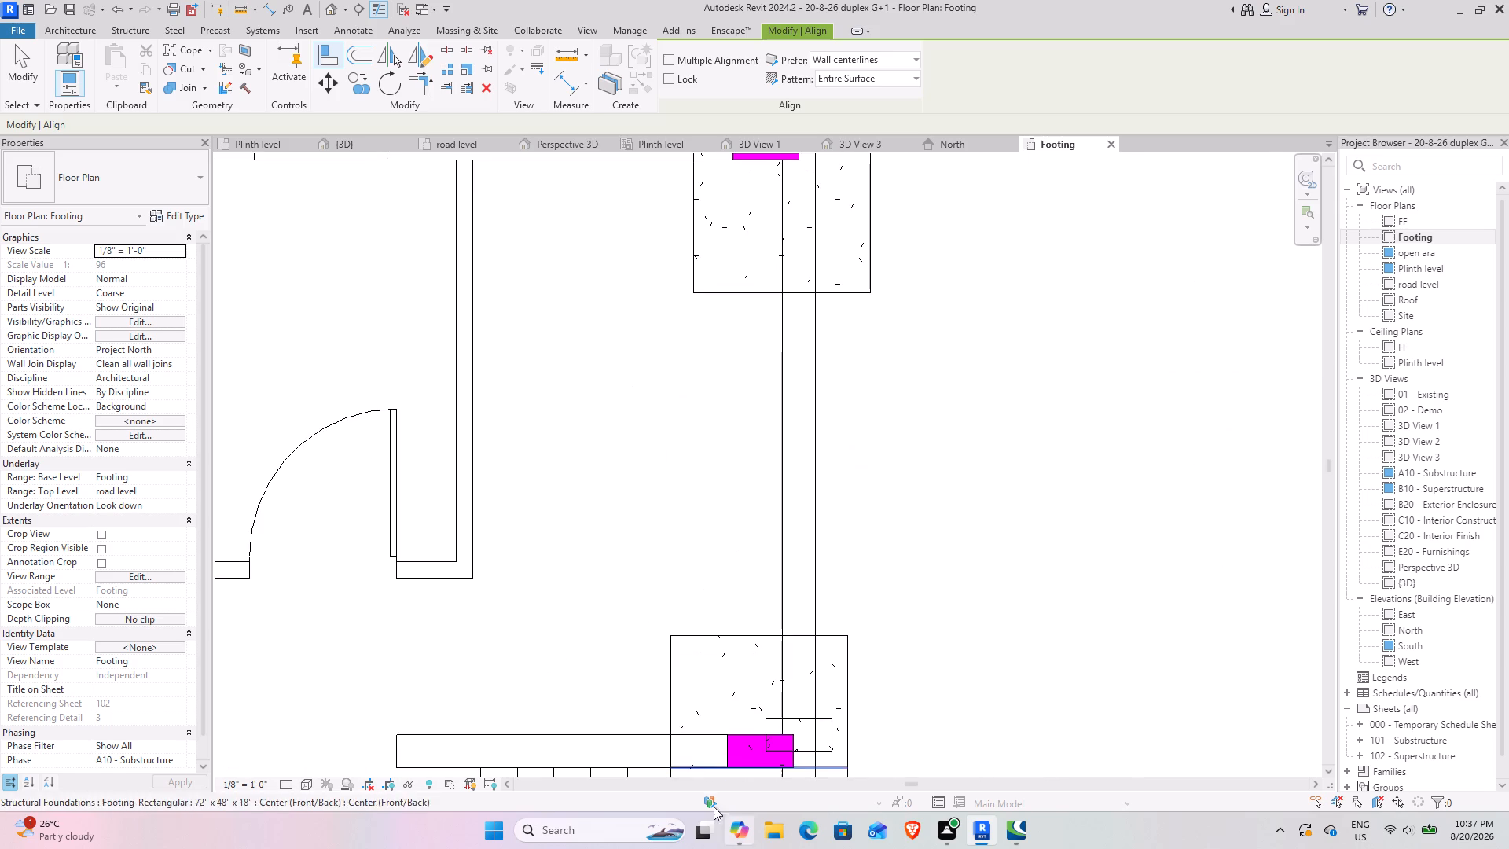
{"action": "middle_click_drag", "start_coordinate": [704, 727], "coordinate": [696, 379]}
{"action": "scroll", "coordinate": [734, 395], "scroll_direction": "up", "scroll_amount": 8}
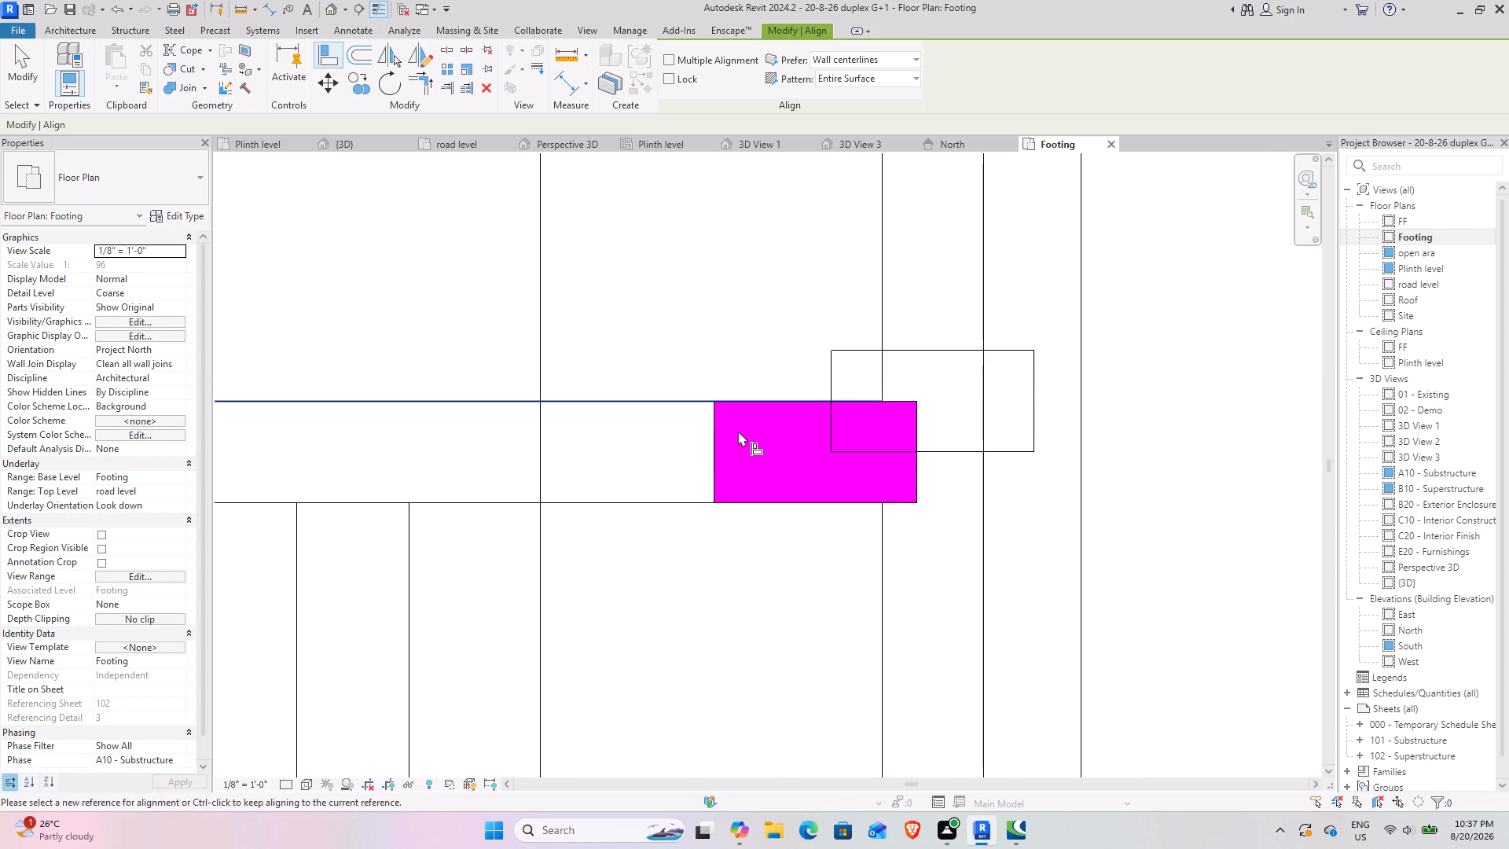
{"action": "left_click", "coordinate": [718, 450]}
{"action": "left_click", "coordinate": [836, 396]}
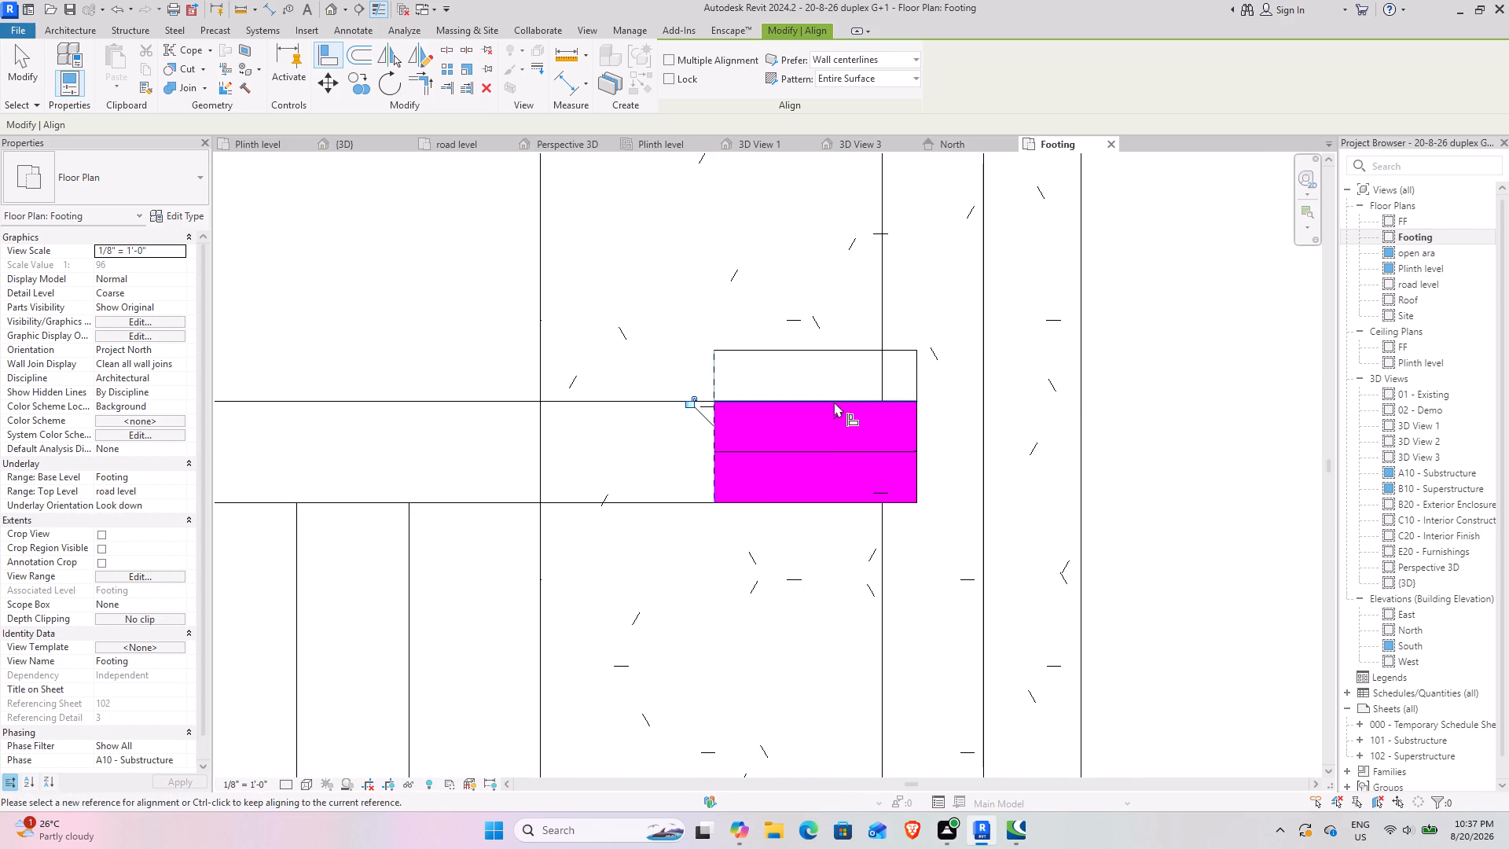
{"action": "left_click", "coordinate": [834, 402]}
{"action": "left_click", "coordinate": [833, 343]}
Align the interior 9X18 structural column between the northwest room's door and the stairs with its drawn column's west and north edges.
{"action": "scroll", "coordinate": [285, 463], "scroll_direction": "down", "scroll_amount": 4}
{"action": "middle_click_drag", "start_coordinate": [321, 489], "coordinate": [989, 467]}
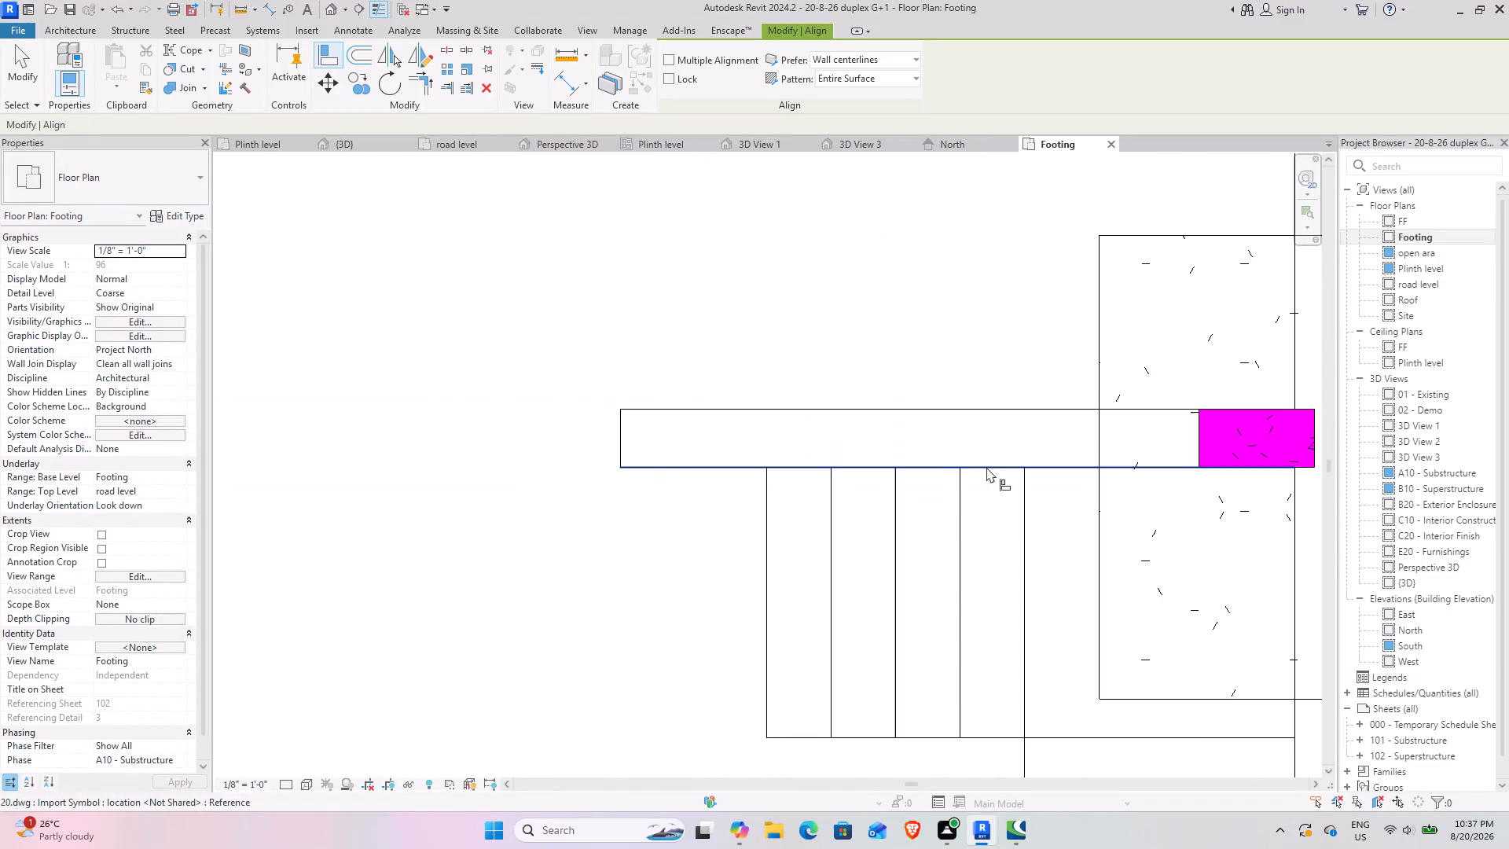
{"action": "scroll", "coordinate": [544, 469], "scroll_direction": "down", "scroll_amount": 4}
{"action": "middle_click_drag", "start_coordinate": [442, 491], "coordinate": [979, 432]}
{"action": "scroll", "coordinate": [574, 366], "scroll_direction": "up", "scroll_amount": 8}
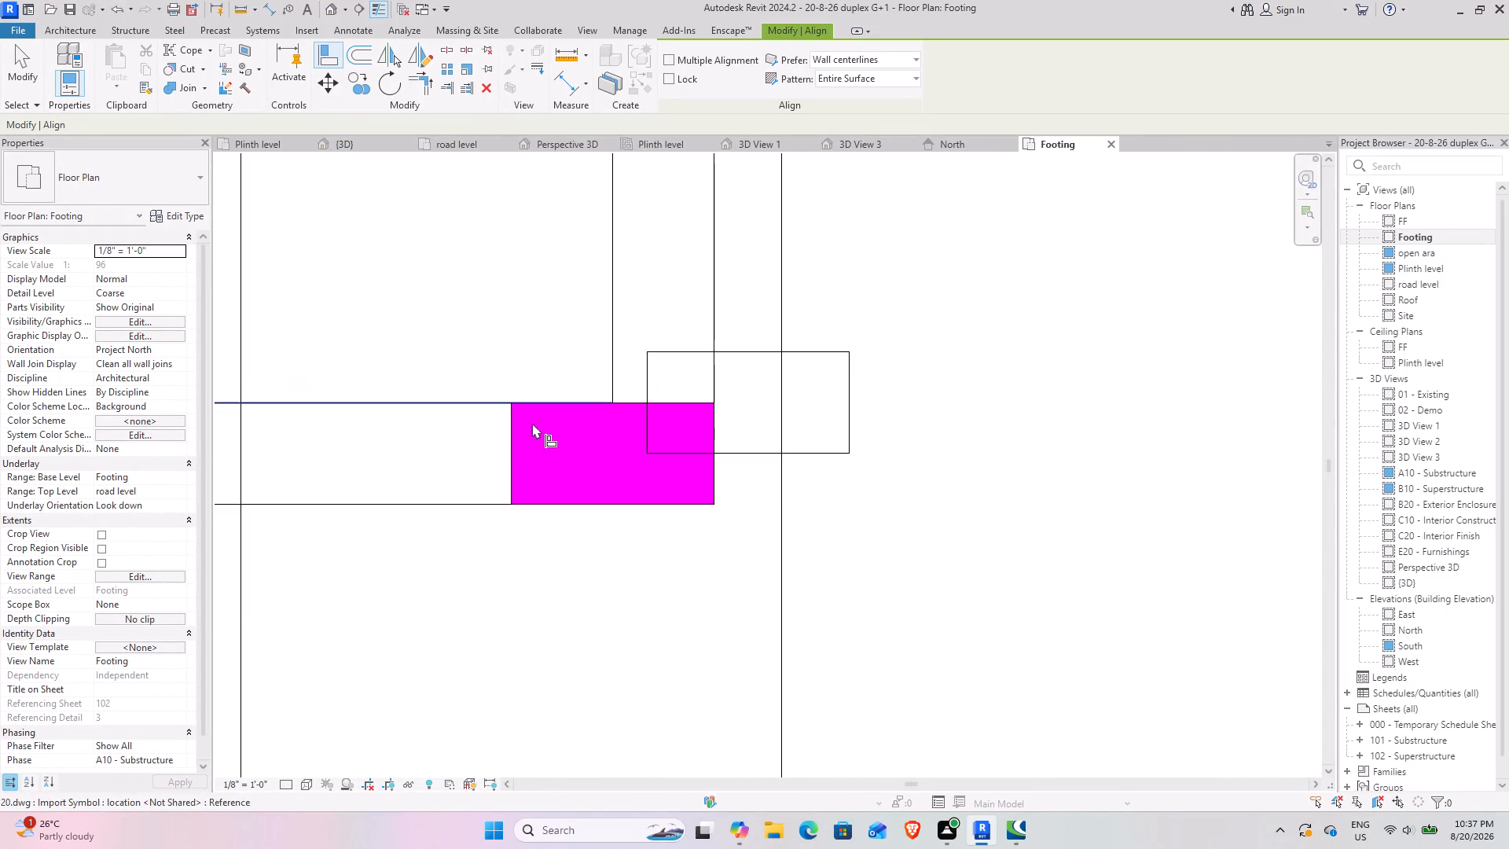
{"action": "left_click", "coordinate": [512, 453]}
{"action": "left_click", "coordinate": [648, 390]}
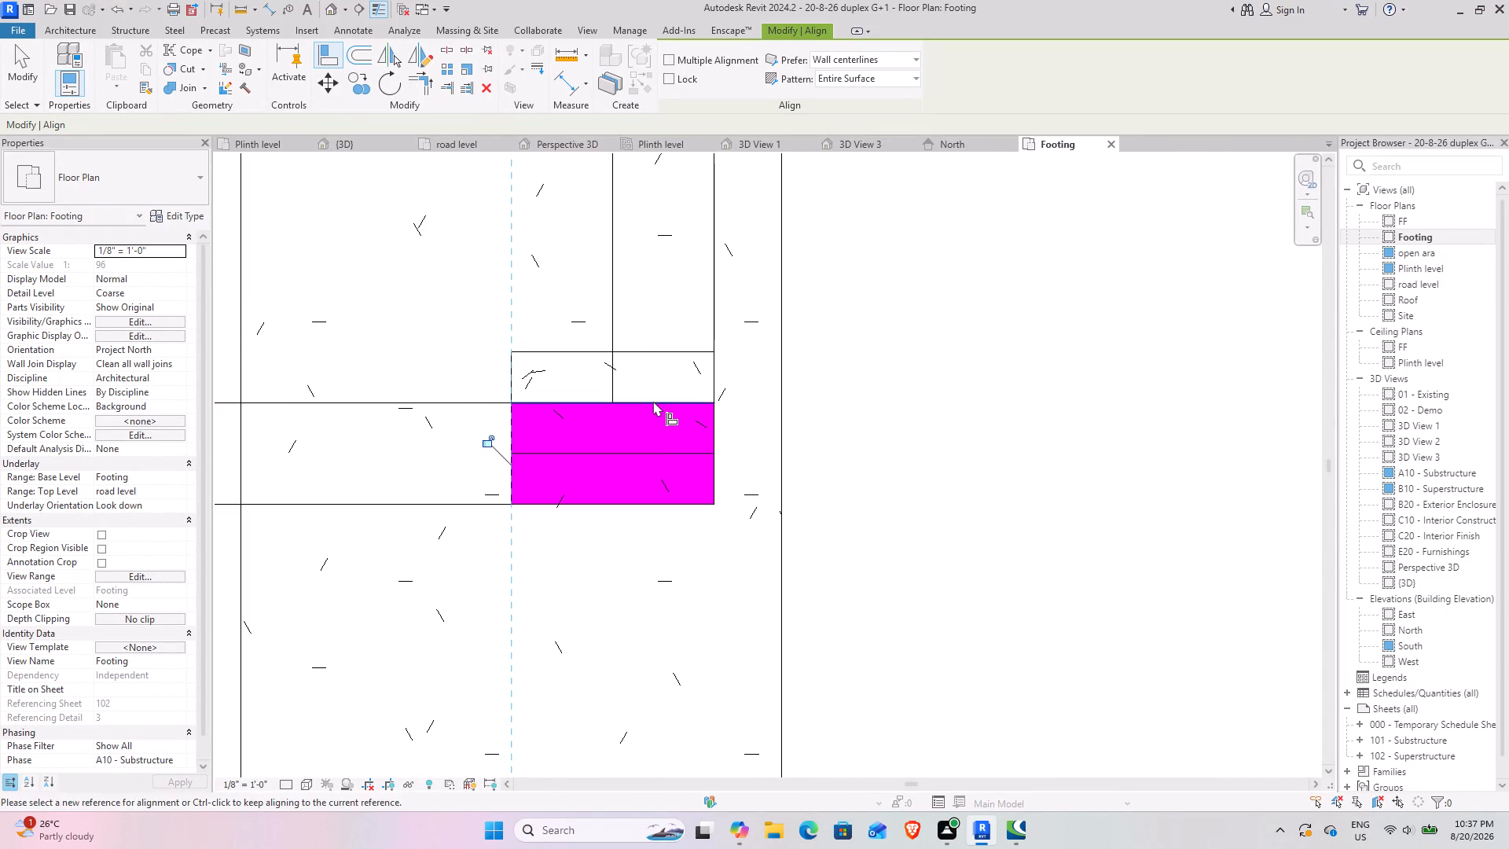
{"action": "left_click", "coordinate": [653, 405]}
{"action": "left_click", "coordinate": [654, 351]}
Align the 9X9 structural column at the interior wall junction west of the room's door with its drawn column's west and north edges.
{"action": "scroll", "coordinate": [580, 432], "scroll_direction": "down", "scroll_amount": 11}
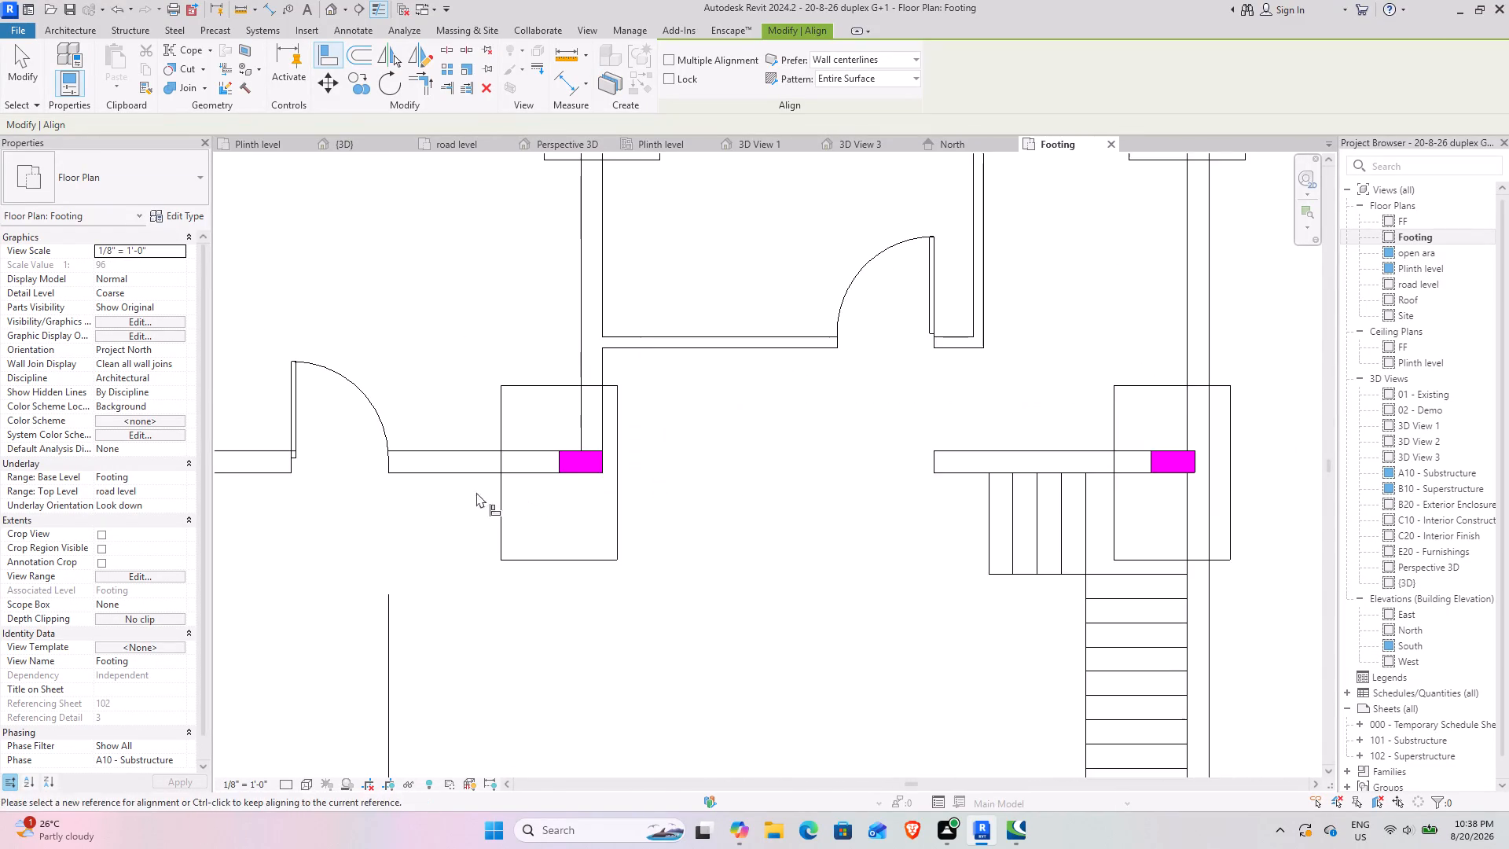
{"action": "middle_click_drag", "start_coordinate": [793, 524], "coordinate": [893, 535]}
{"action": "middle_click_drag", "start_coordinate": [662, 509], "coordinate": [1123, 426]}
{"action": "scroll", "coordinate": [662, 366], "scroll_direction": "up", "scroll_amount": 6}
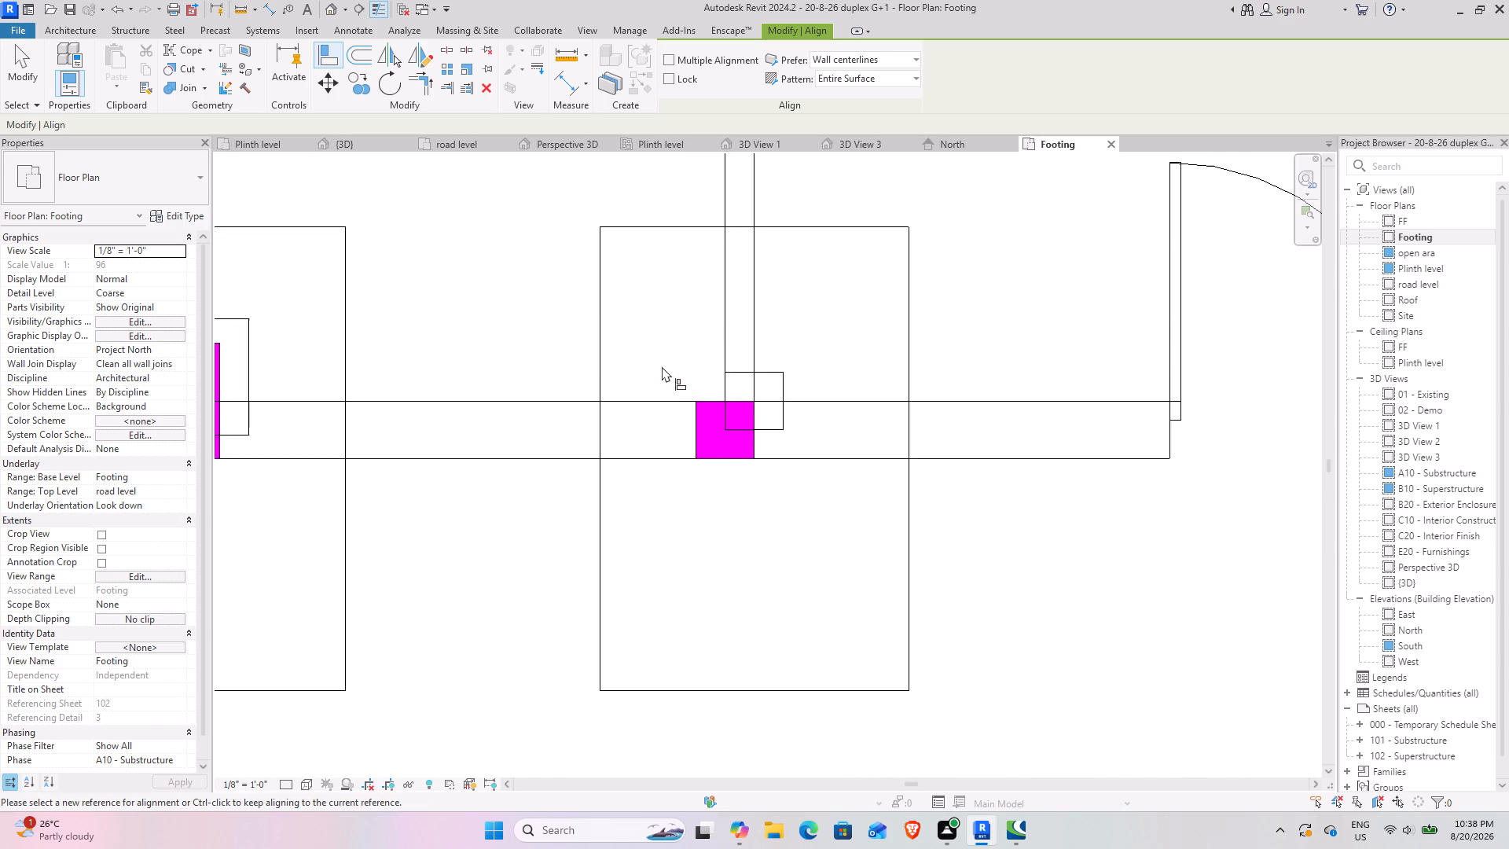
{"action": "scroll", "coordinate": [662, 366], "scroll_direction": "up", "scroll_amount": 5}
{"action": "left_click", "coordinate": [722, 491]}
{"action": "left_click", "coordinate": [773, 417]}
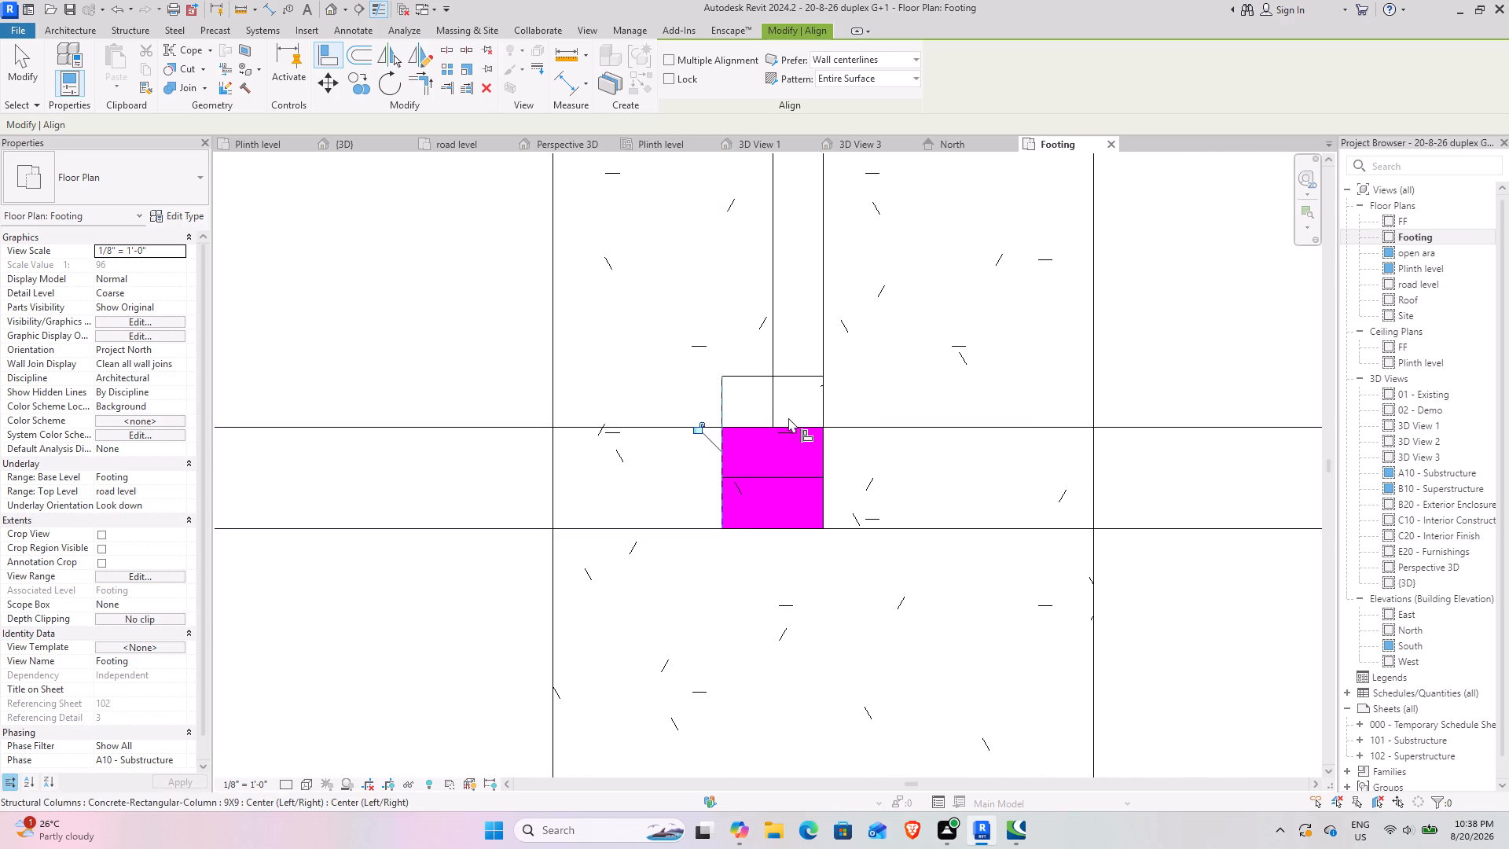
{"action": "left_click", "coordinate": [793, 424]}
{"action": "left_click", "coordinate": [788, 380]}
Align the vertical 9X18 structural column on the west wall, just west of the 9X9 column, with its drawn column's west and north edges.
{"action": "scroll", "coordinate": [506, 443], "scroll_direction": "down", "scroll_amount": 7}
{"action": "middle_click_drag", "start_coordinate": [468, 472], "coordinate": [729, 472]}
{"action": "scroll", "coordinate": [413, 443], "scroll_direction": "up", "scroll_amount": 4}
{"action": "left_click", "coordinate": [556, 445]}
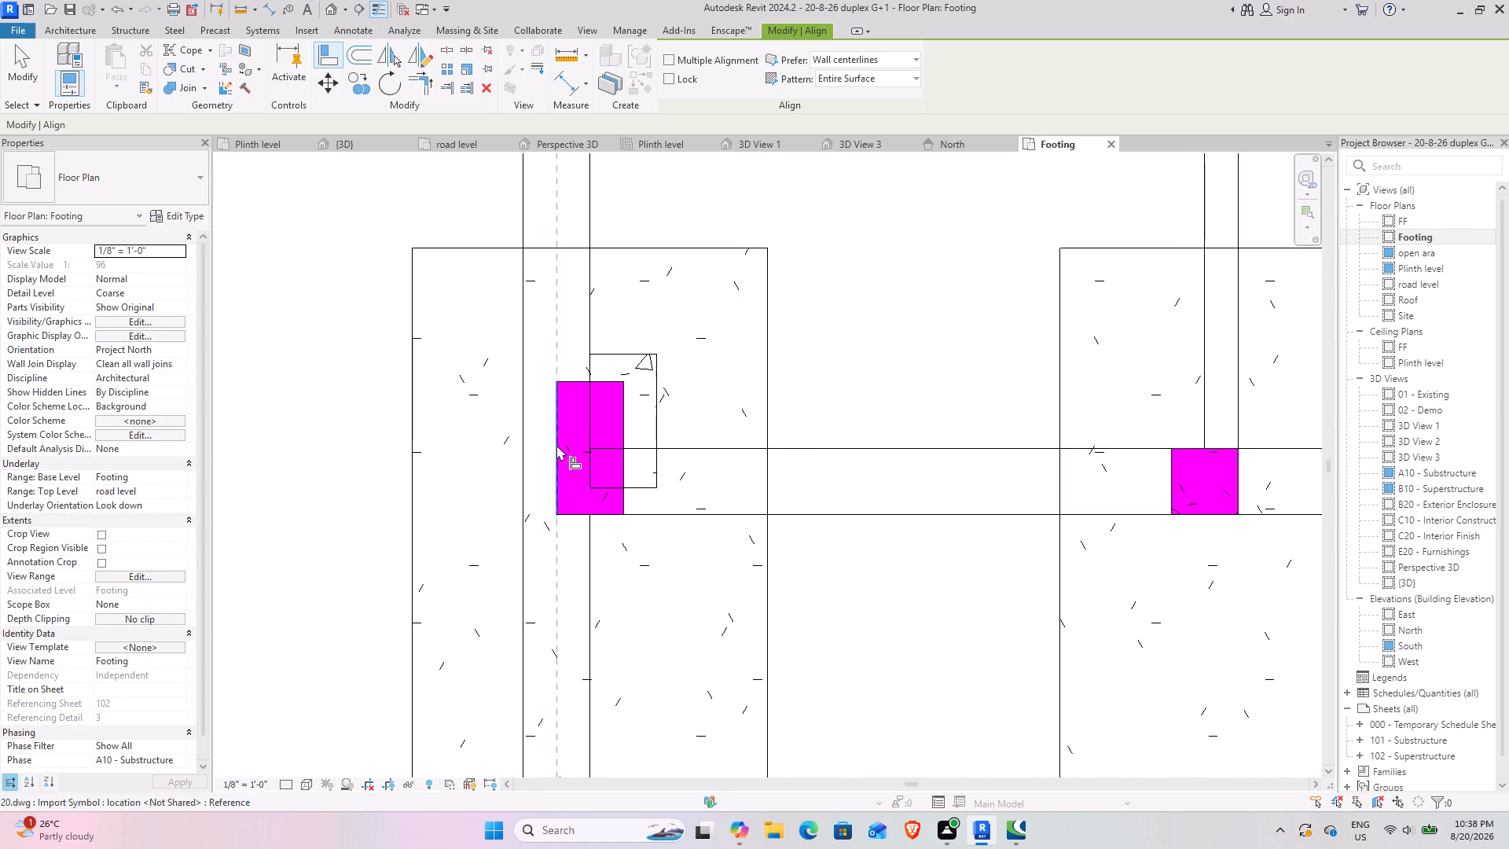
{"action": "left_click", "coordinate": [592, 425]}
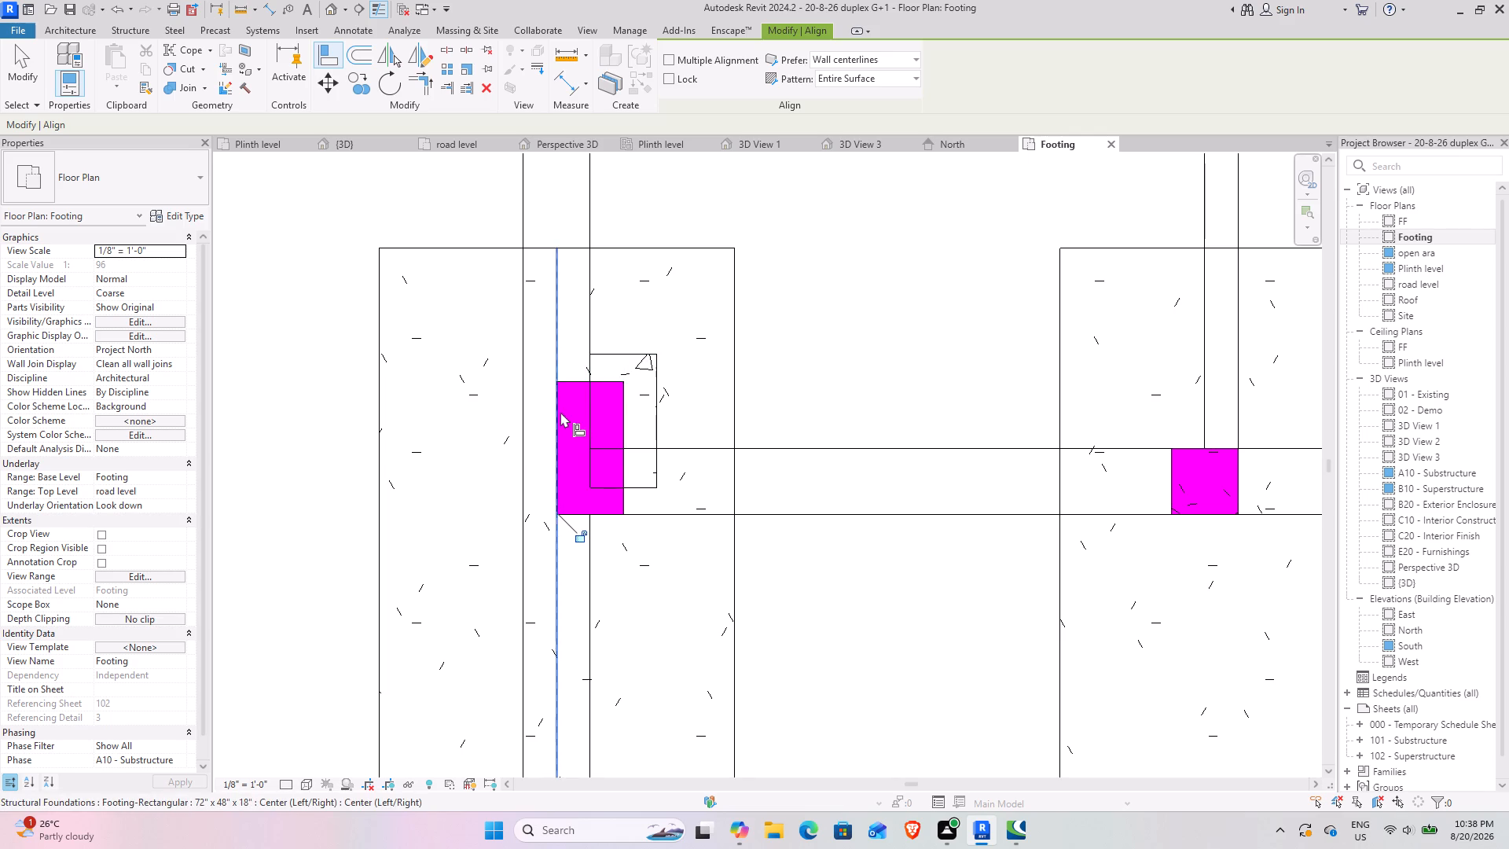
{"action": "left_click", "coordinate": [560, 412]}
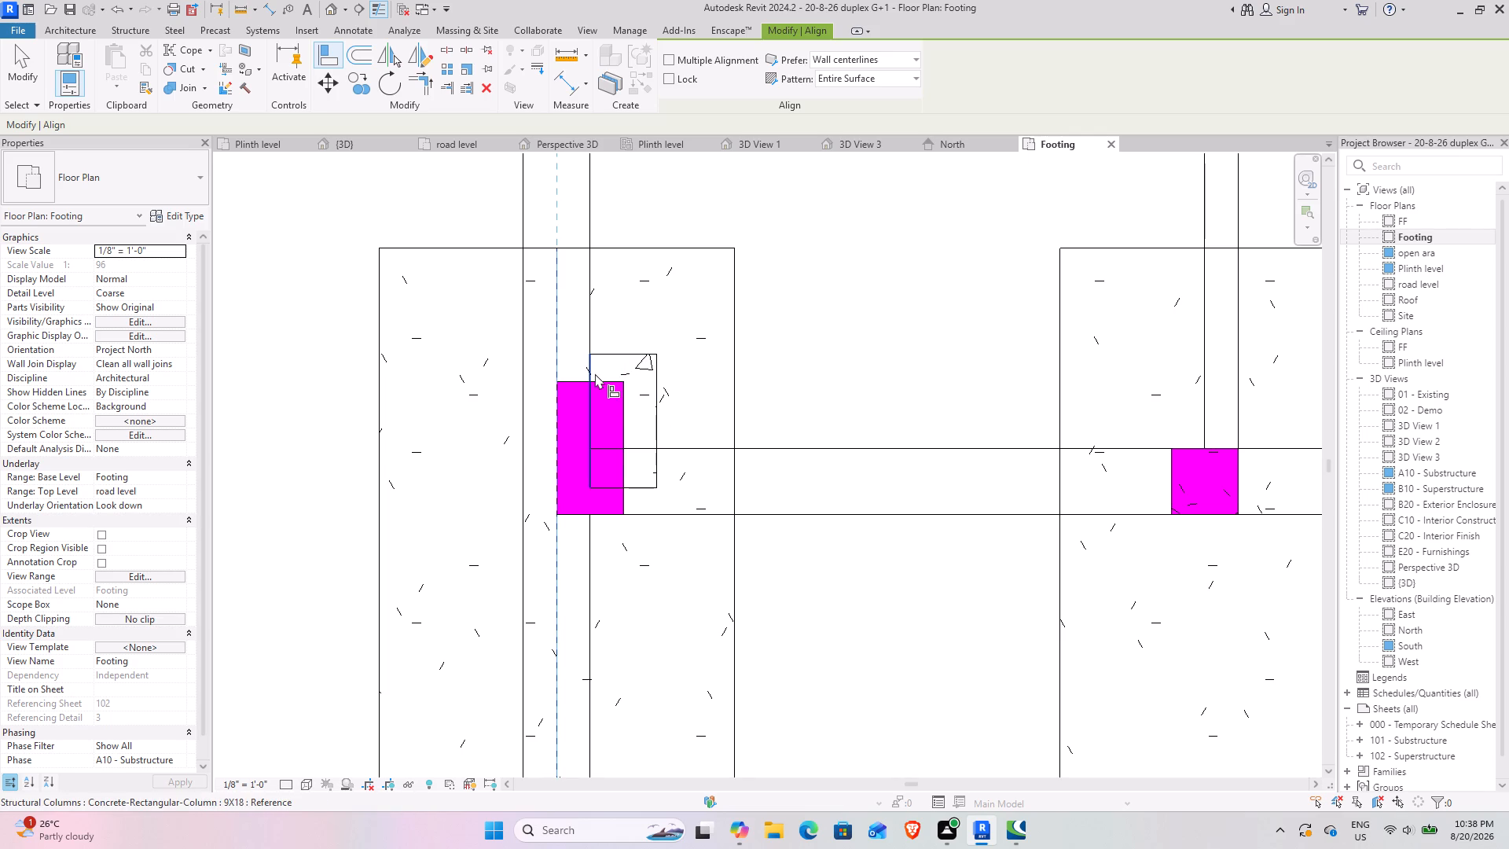
{"action": "left_click", "coordinate": [593, 373]}
{"action": "left_click", "coordinate": [602, 381]}
{"action": "left_click", "coordinate": [602, 357]}
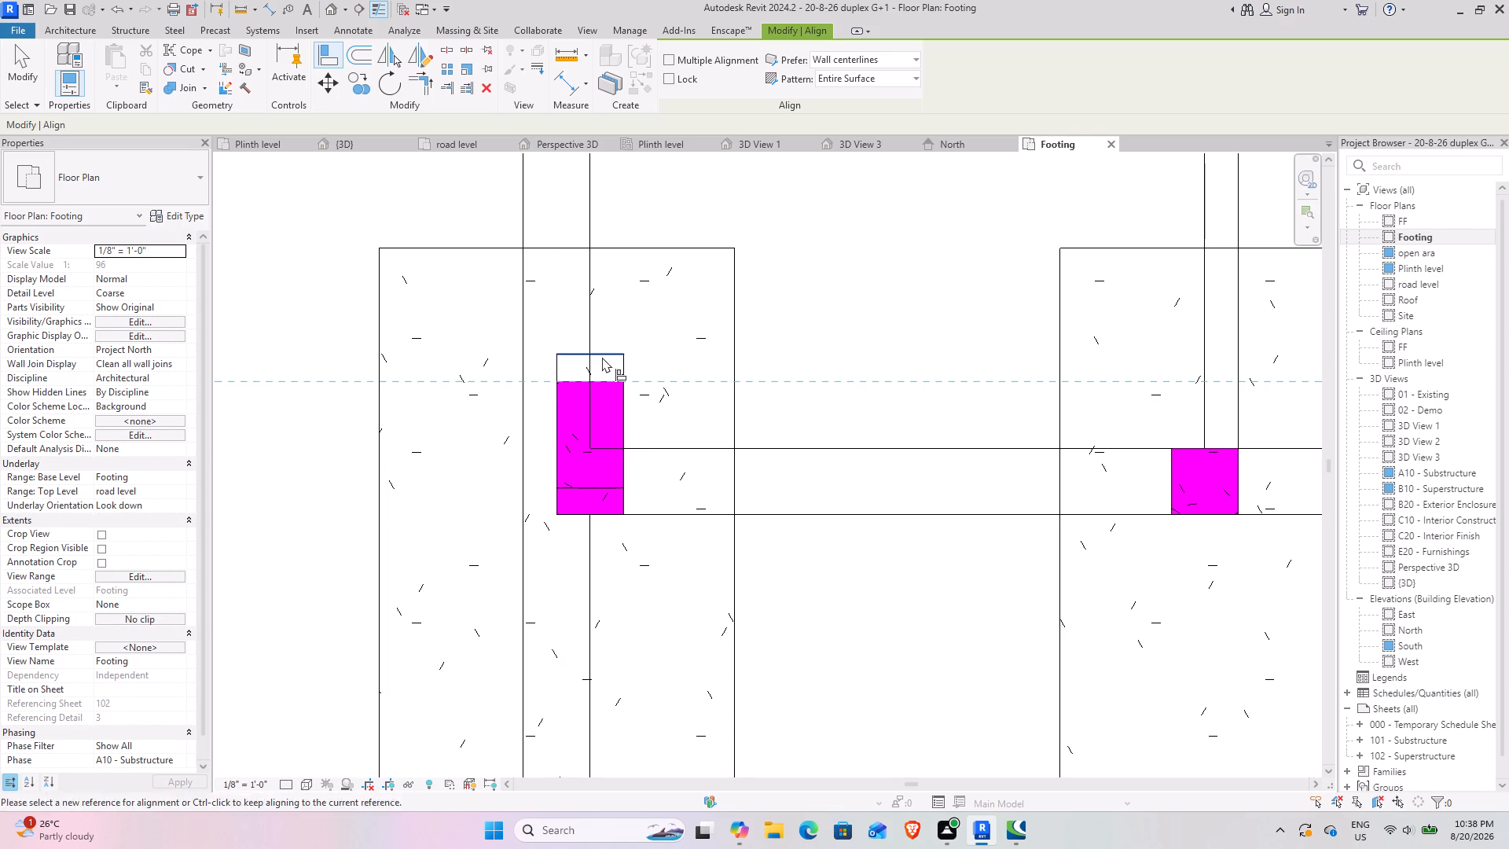
Align the next 9X18 structural column south on the west wall, beside the sliding window, with its drawn column's west edge.
{"action": "scroll", "coordinate": [698, 609], "scroll_direction": "down", "scroll_amount": 4}
{"action": "middle_click_drag", "start_coordinate": [822, 676], "coordinate": [753, 318]}
{"action": "middle_click_drag", "start_coordinate": [695, 671], "coordinate": [632, 386]}
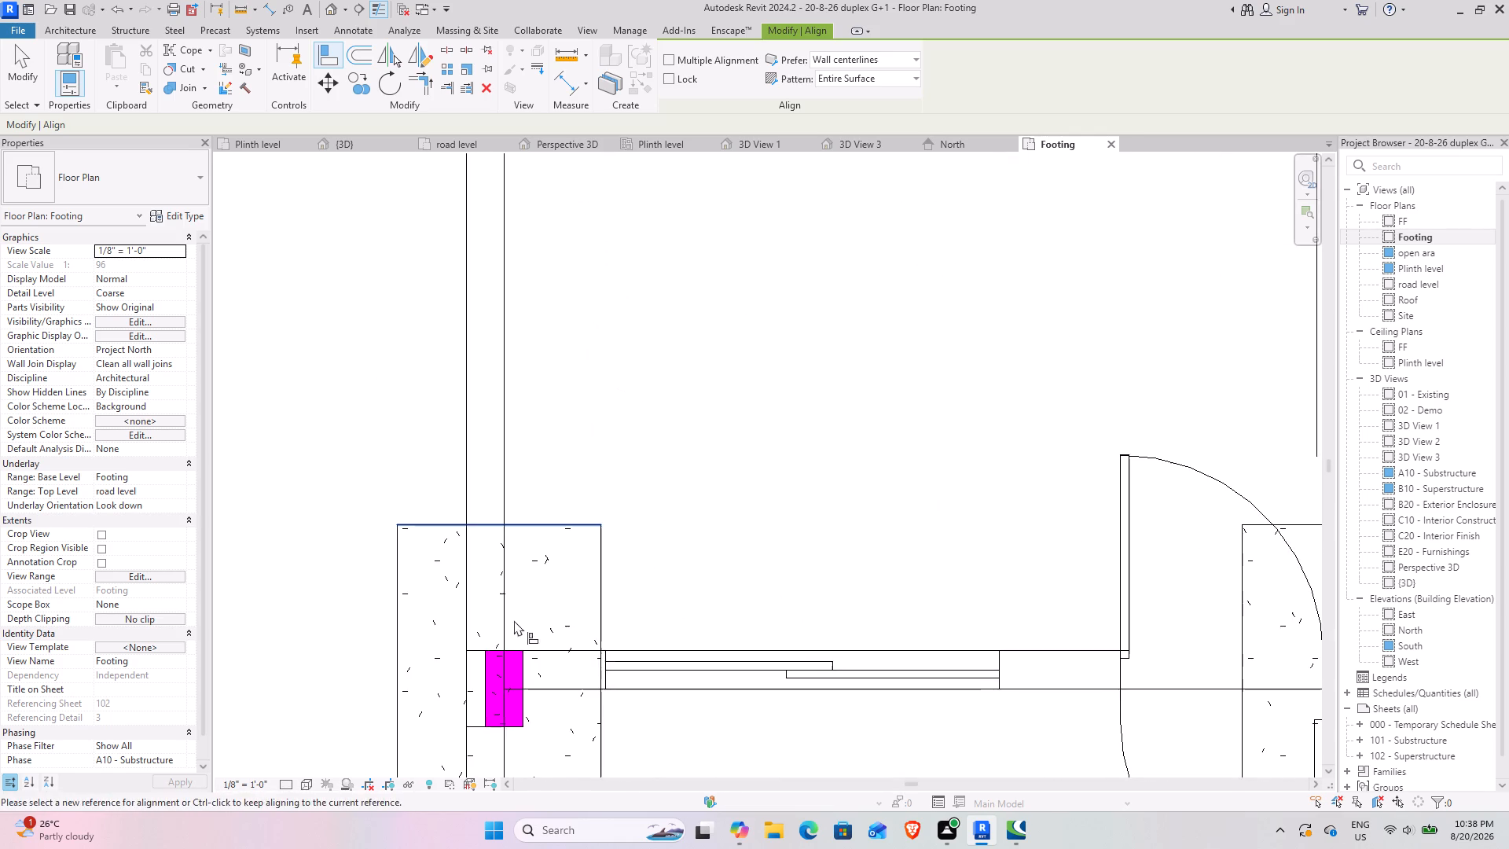
{"action": "scroll", "coordinate": [505, 712], "scroll_direction": "up", "scroll_amount": 7}
{"action": "left_click", "coordinate": [405, 667]}
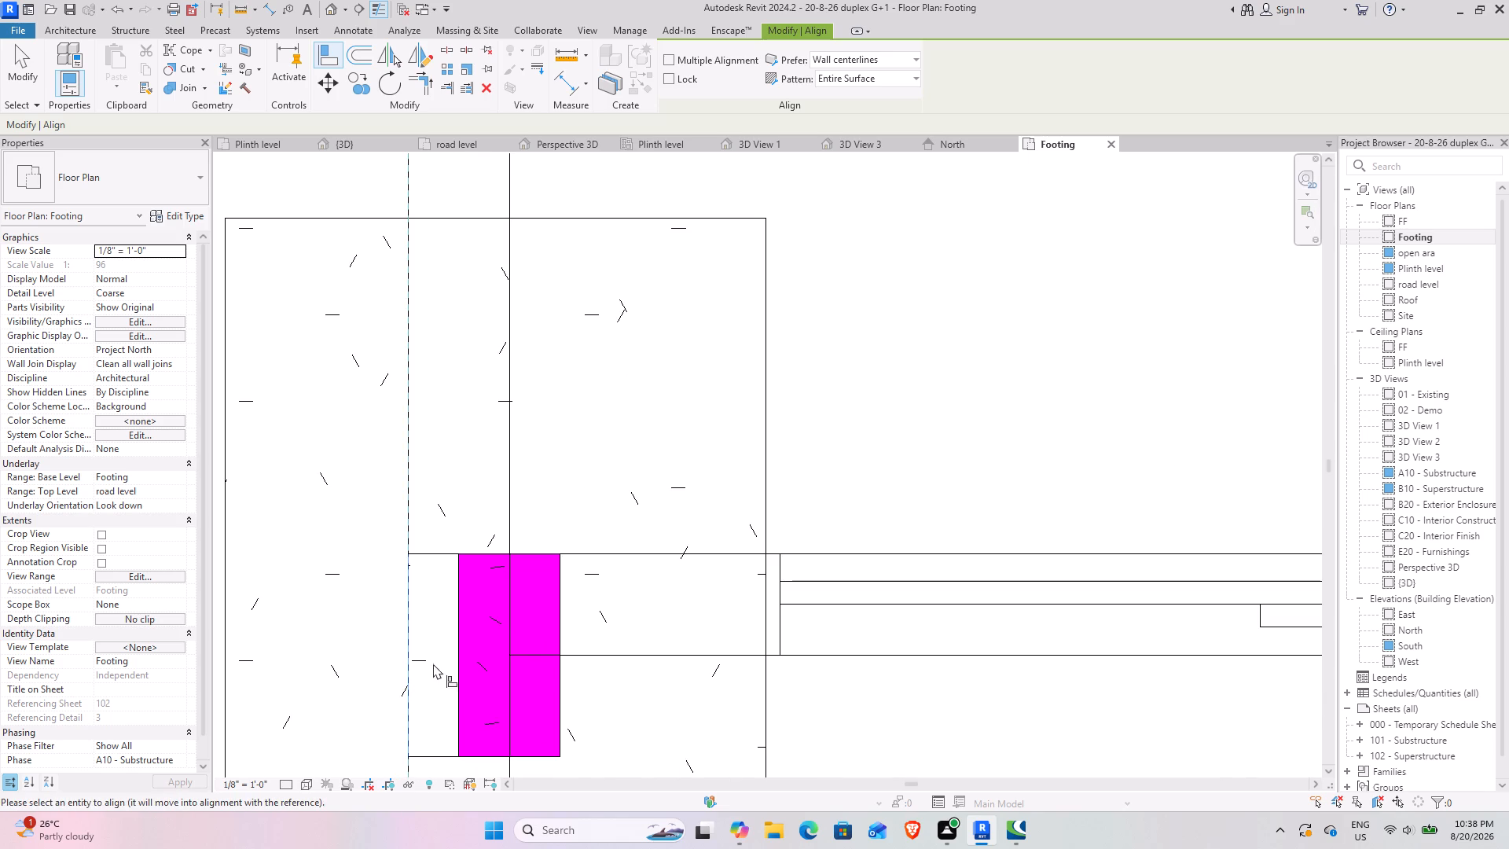
{"action": "left_click", "coordinate": [461, 663]}
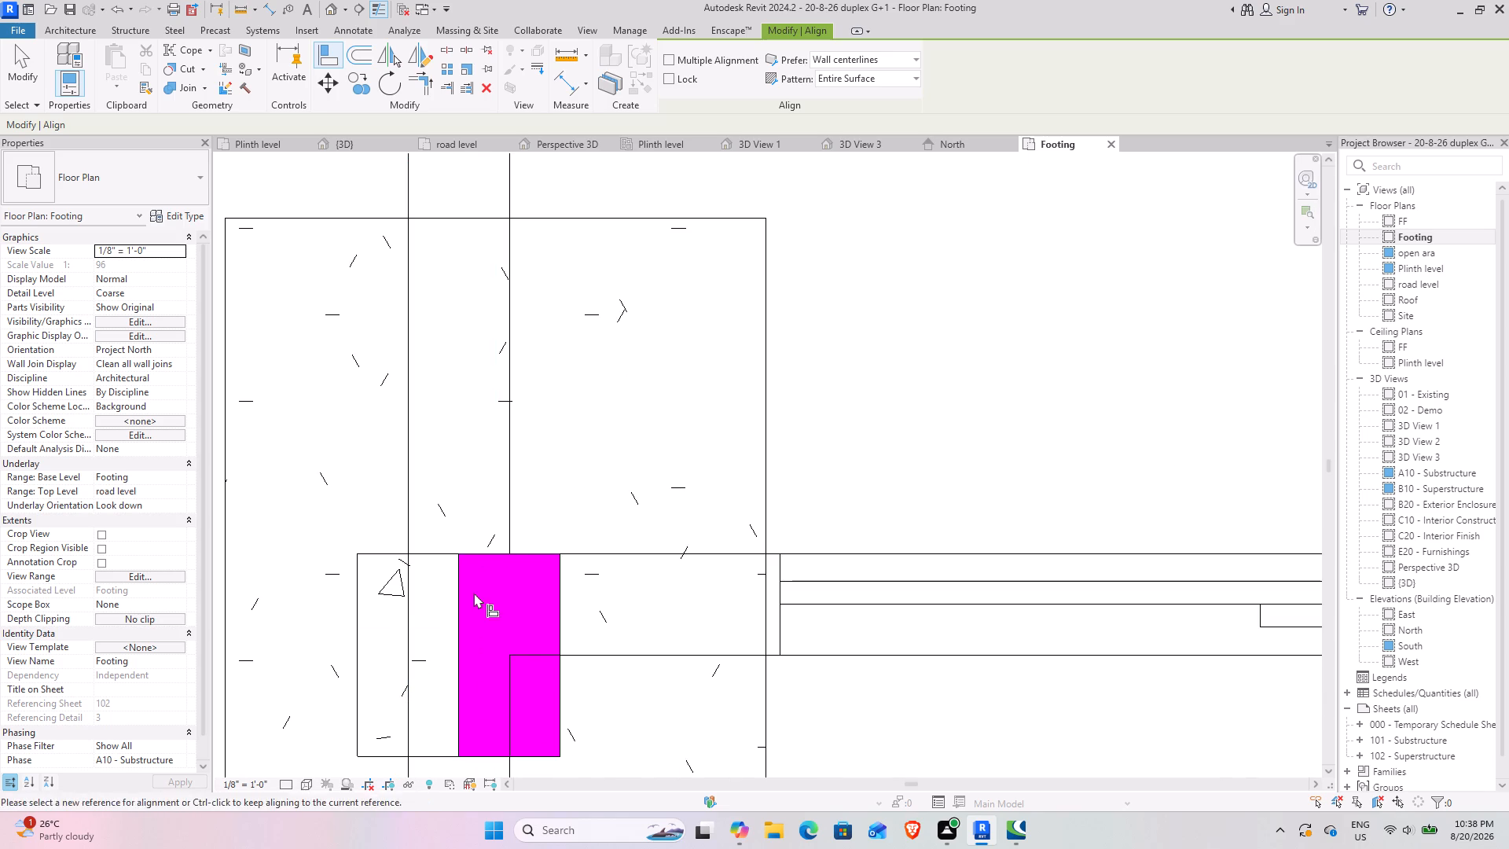
{"action": "scroll", "coordinate": [437, 564], "scroll_direction": "down", "scroll_amount": 3}
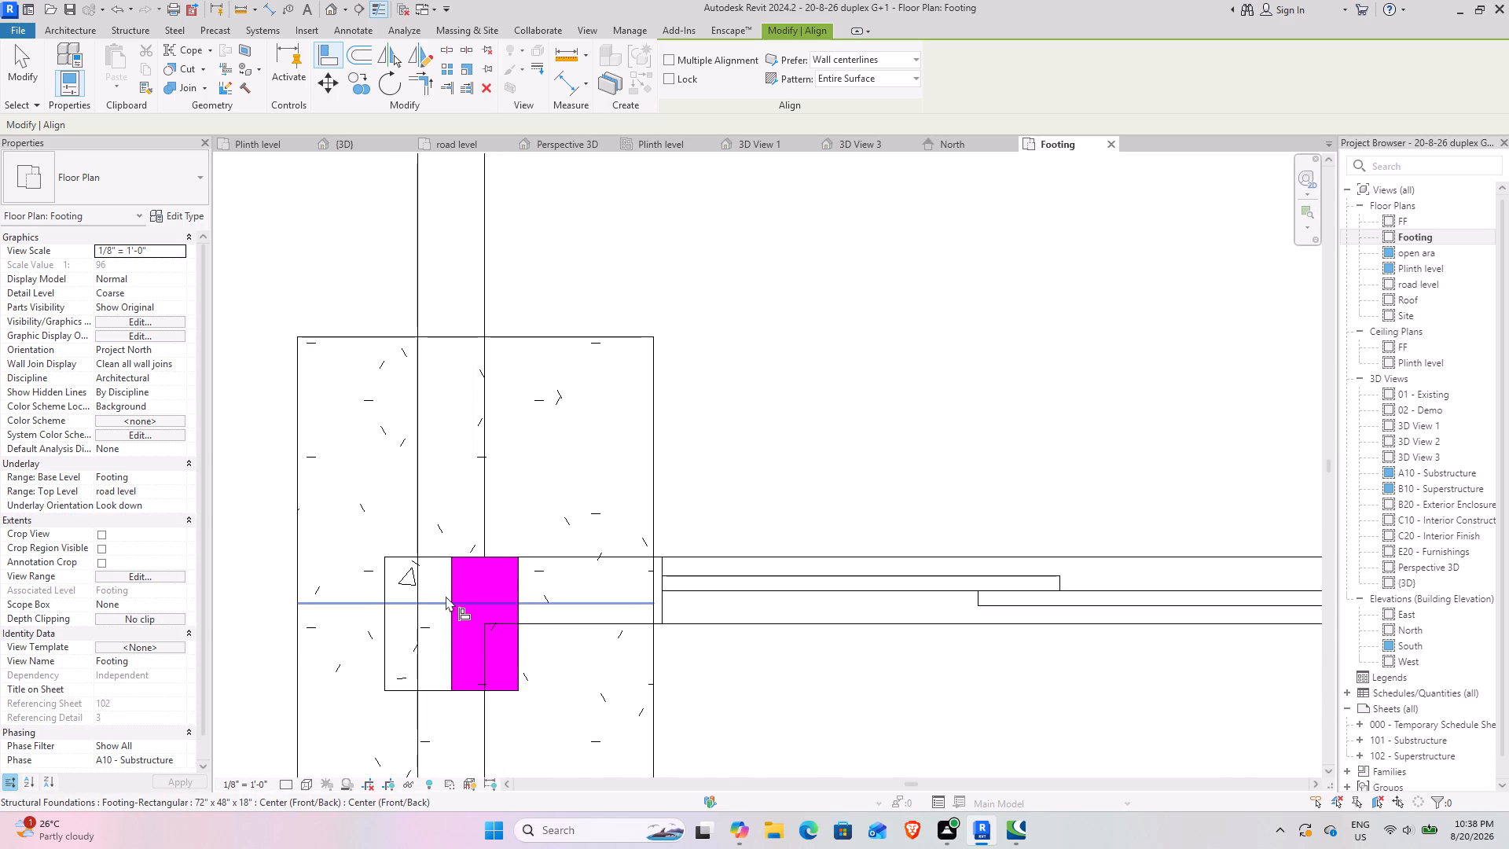
{"action": "left_click", "coordinate": [453, 591]}
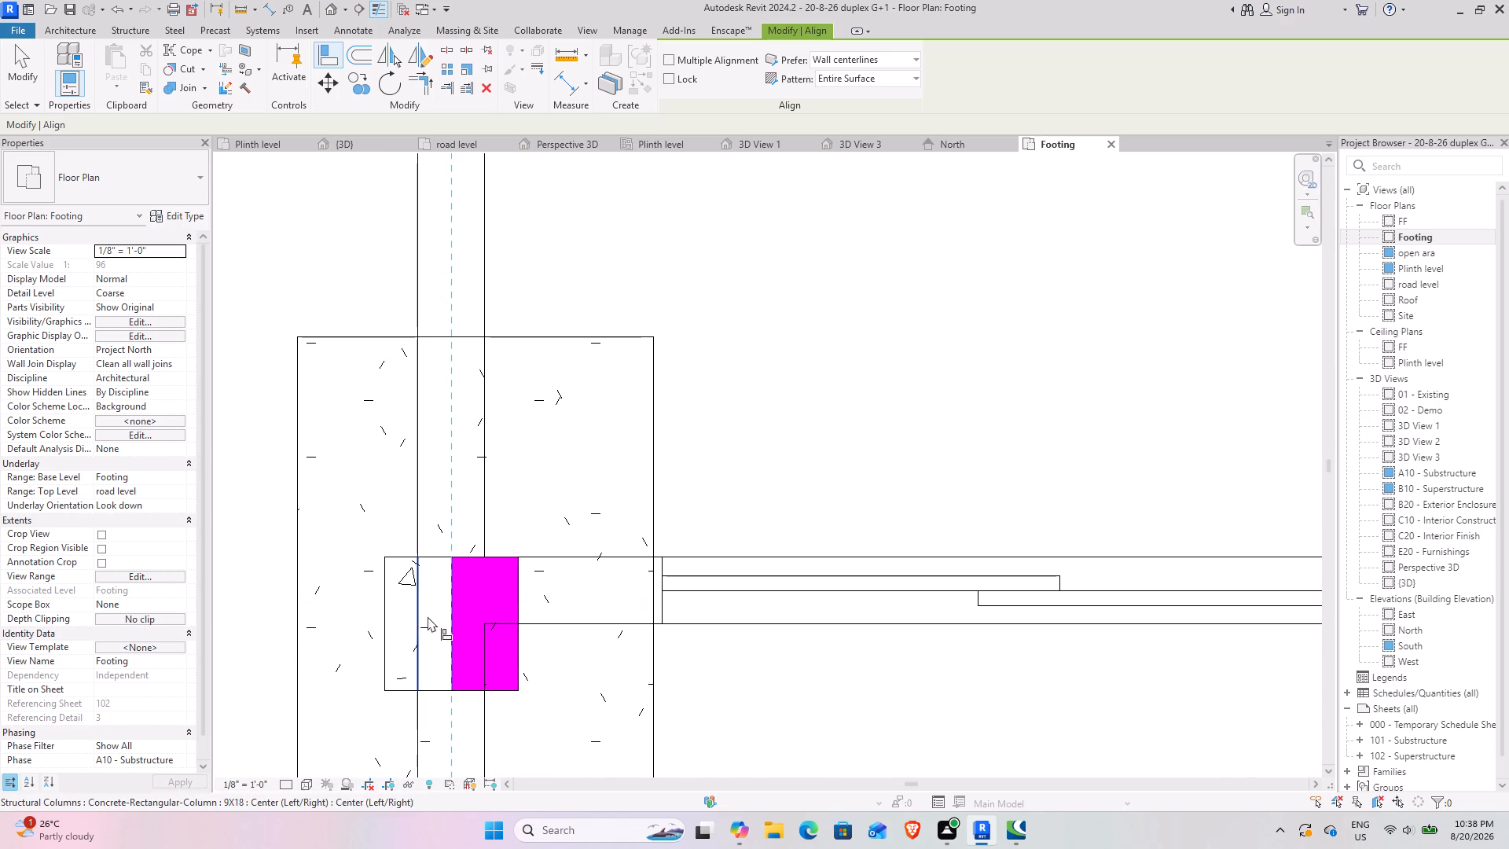
{"action": "left_click", "coordinate": [391, 627]}
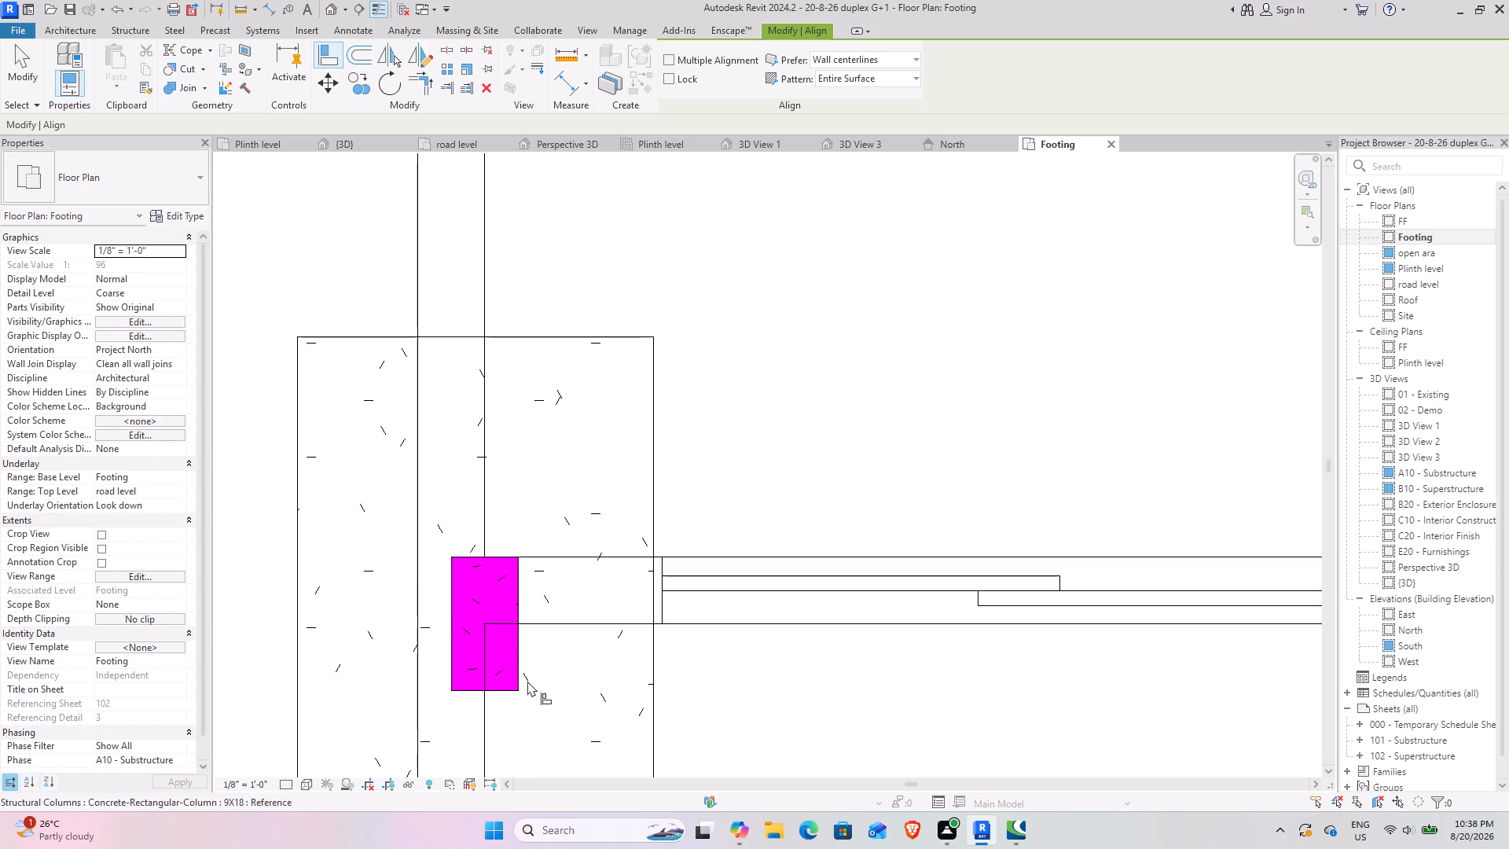
Align the vertical 9X18 structural column at the door jamb east of the sliding window with its drawn column's west edge.
{"action": "scroll", "coordinate": [650, 624], "scroll_direction": "down", "scroll_amount": 4}
{"action": "middle_click_drag", "start_coordinate": [1036, 647], "coordinate": [336, 492]}
{"action": "scroll", "coordinate": [715, 461], "scroll_direction": "up", "scroll_amount": 4}
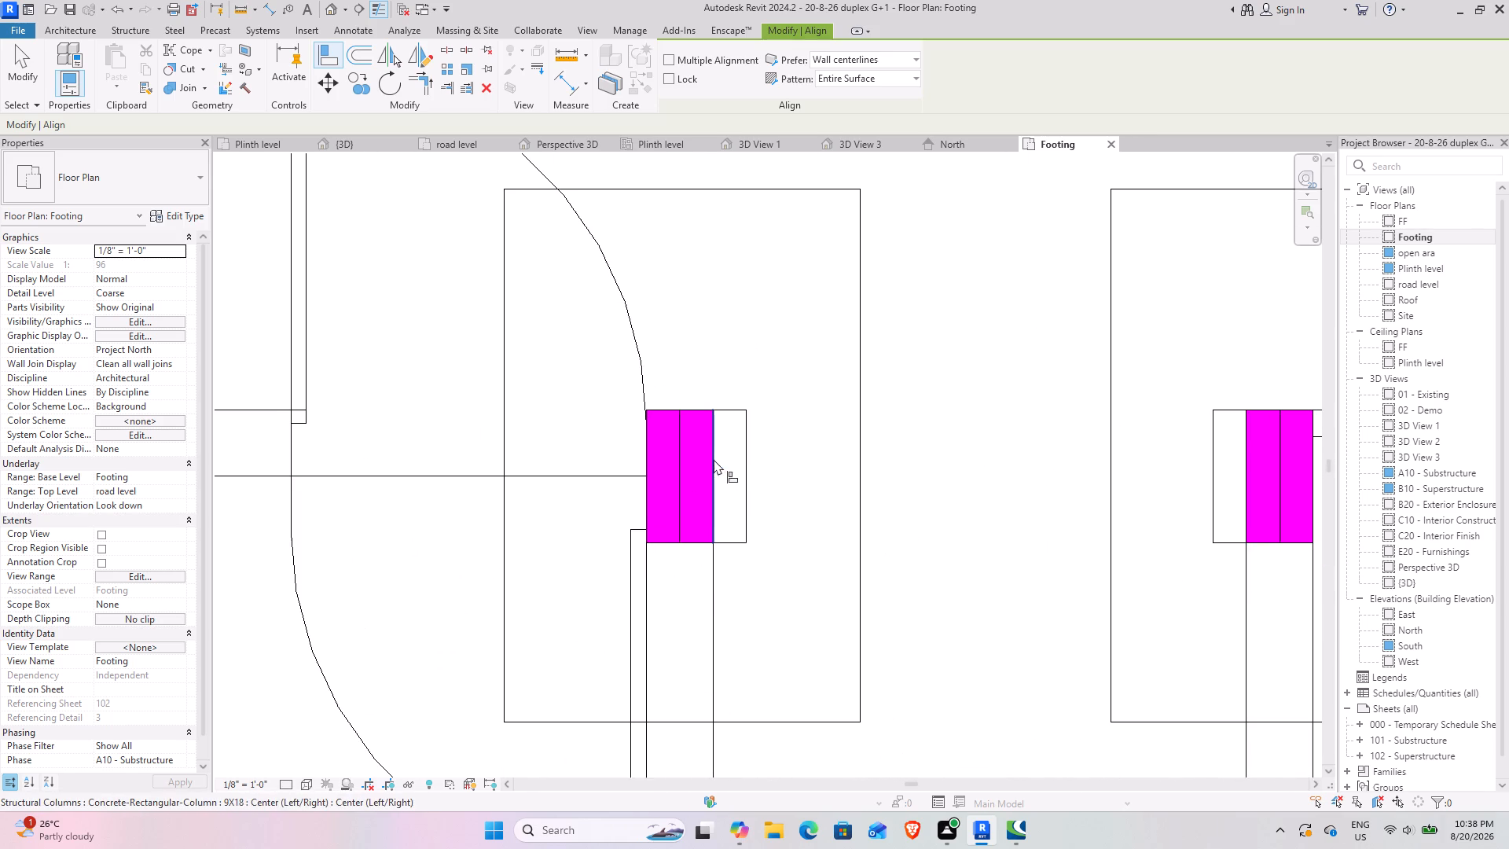
{"action": "left_click", "coordinate": [710, 485]}
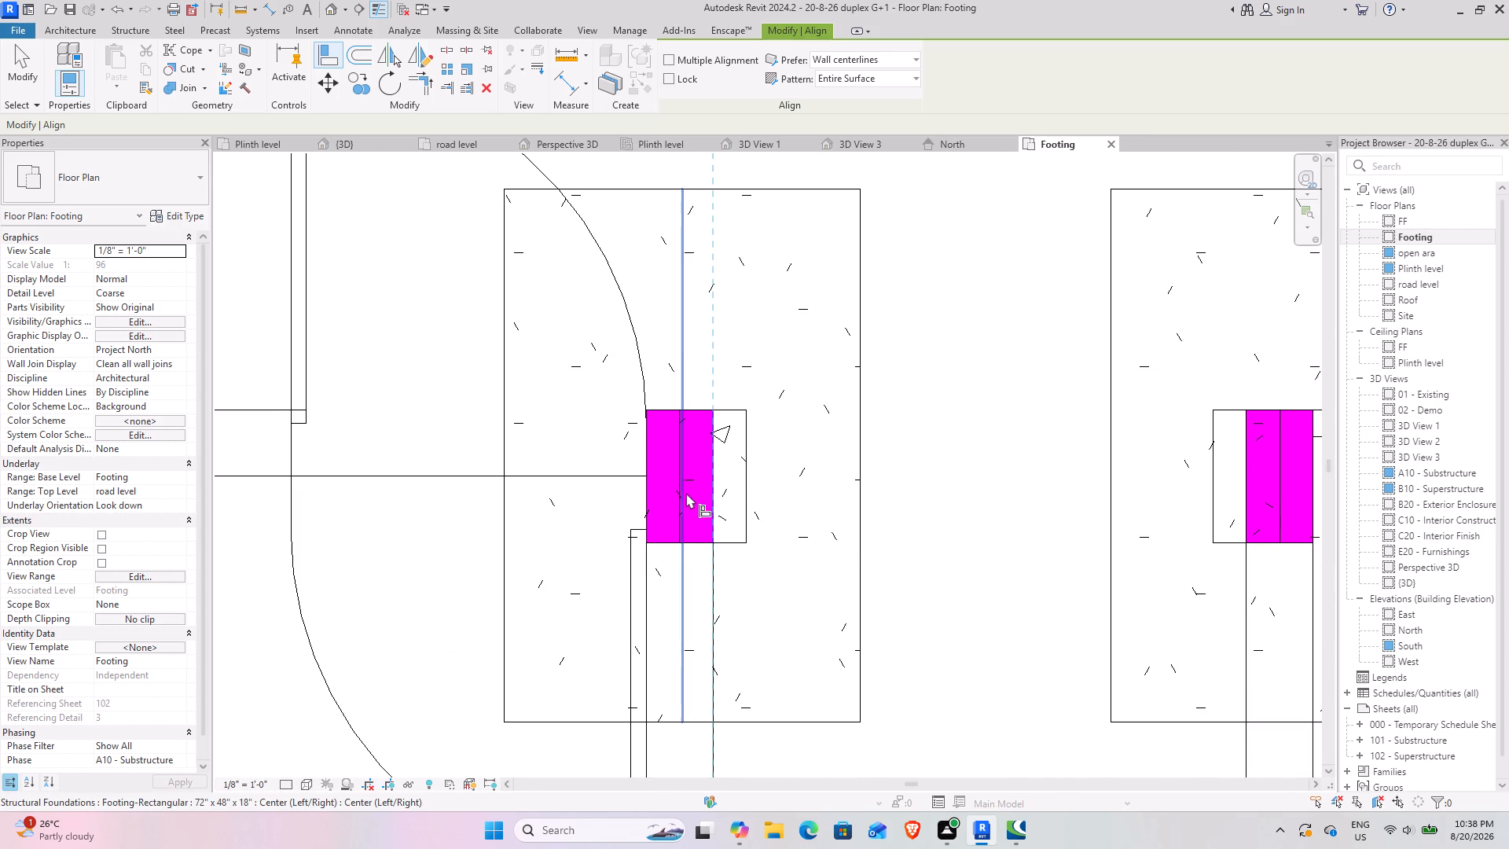
{"action": "scroll", "coordinate": [678, 489], "scroll_direction": "up", "scroll_amount": 4}
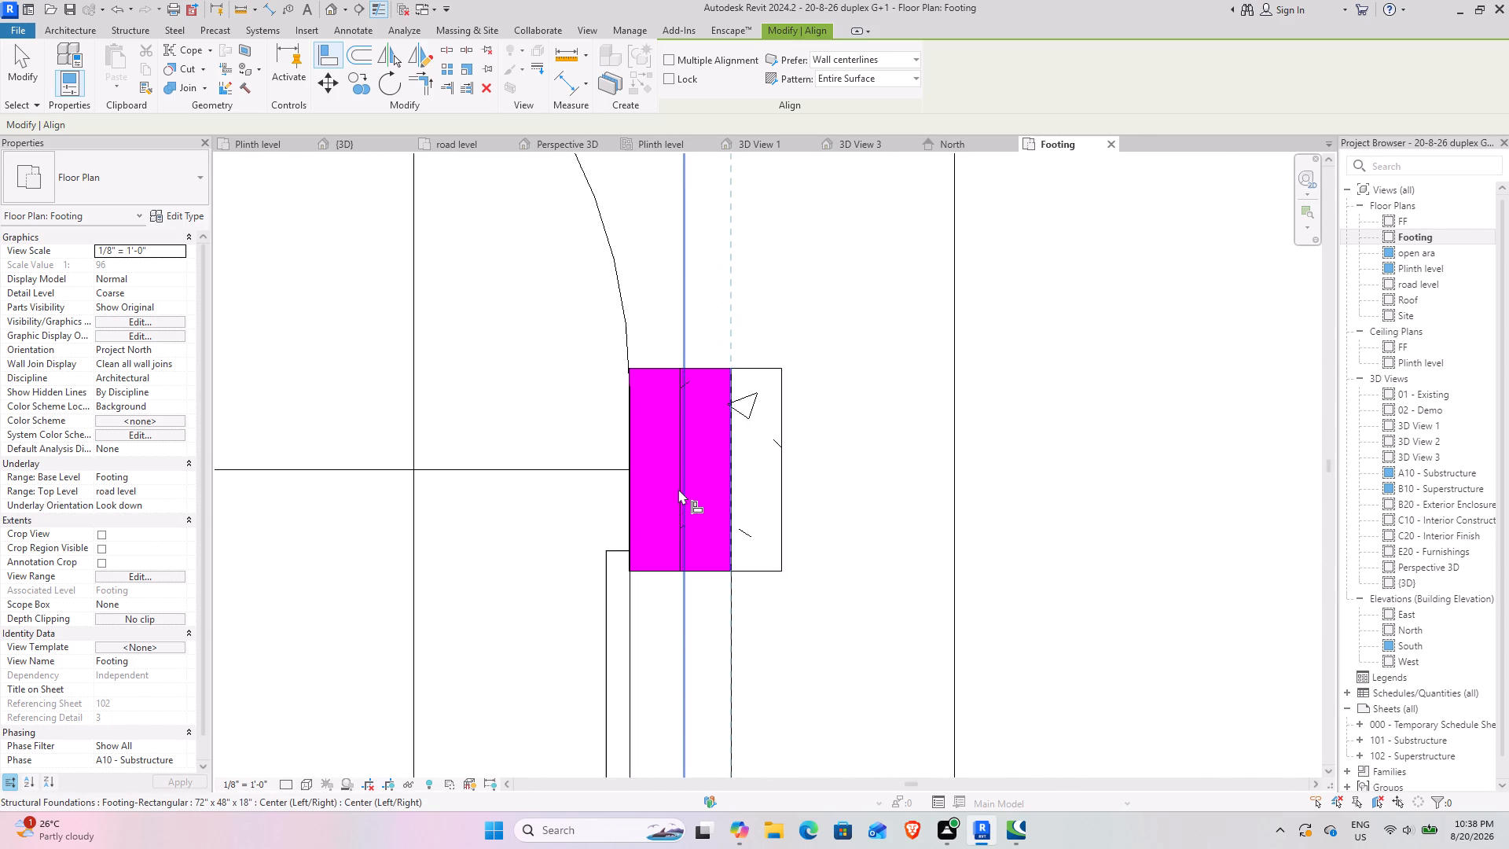
{"action": "left_click", "coordinate": [674, 436]}
{"action": "scroll", "coordinate": [944, 498], "scroll_direction": "down", "scroll_amount": 2}
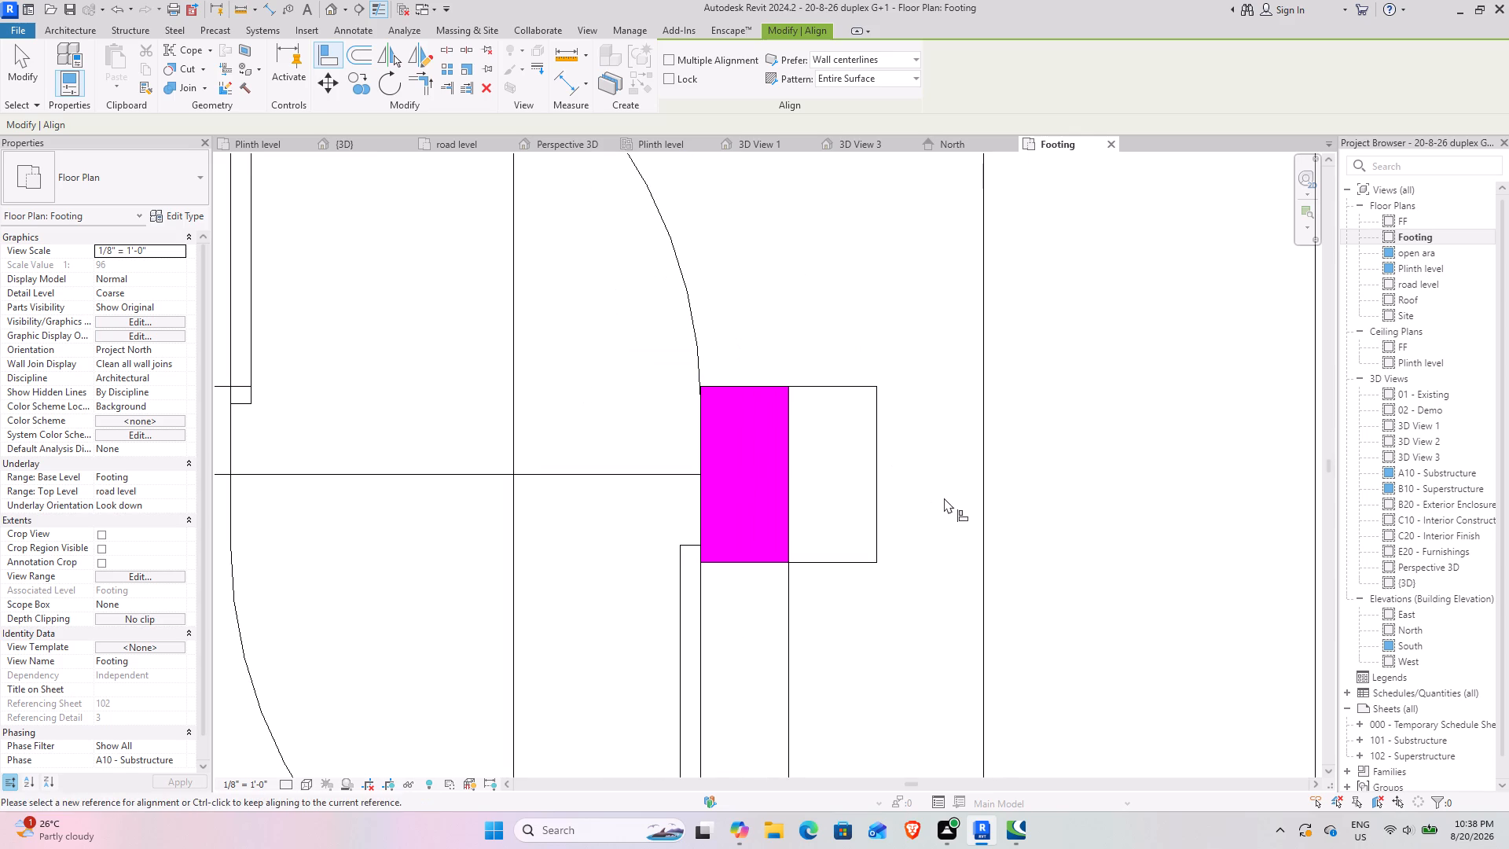
{"action": "left_click", "coordinate": [700, 500]}
{"action": "left_click", "coordinate": [790, 513]}
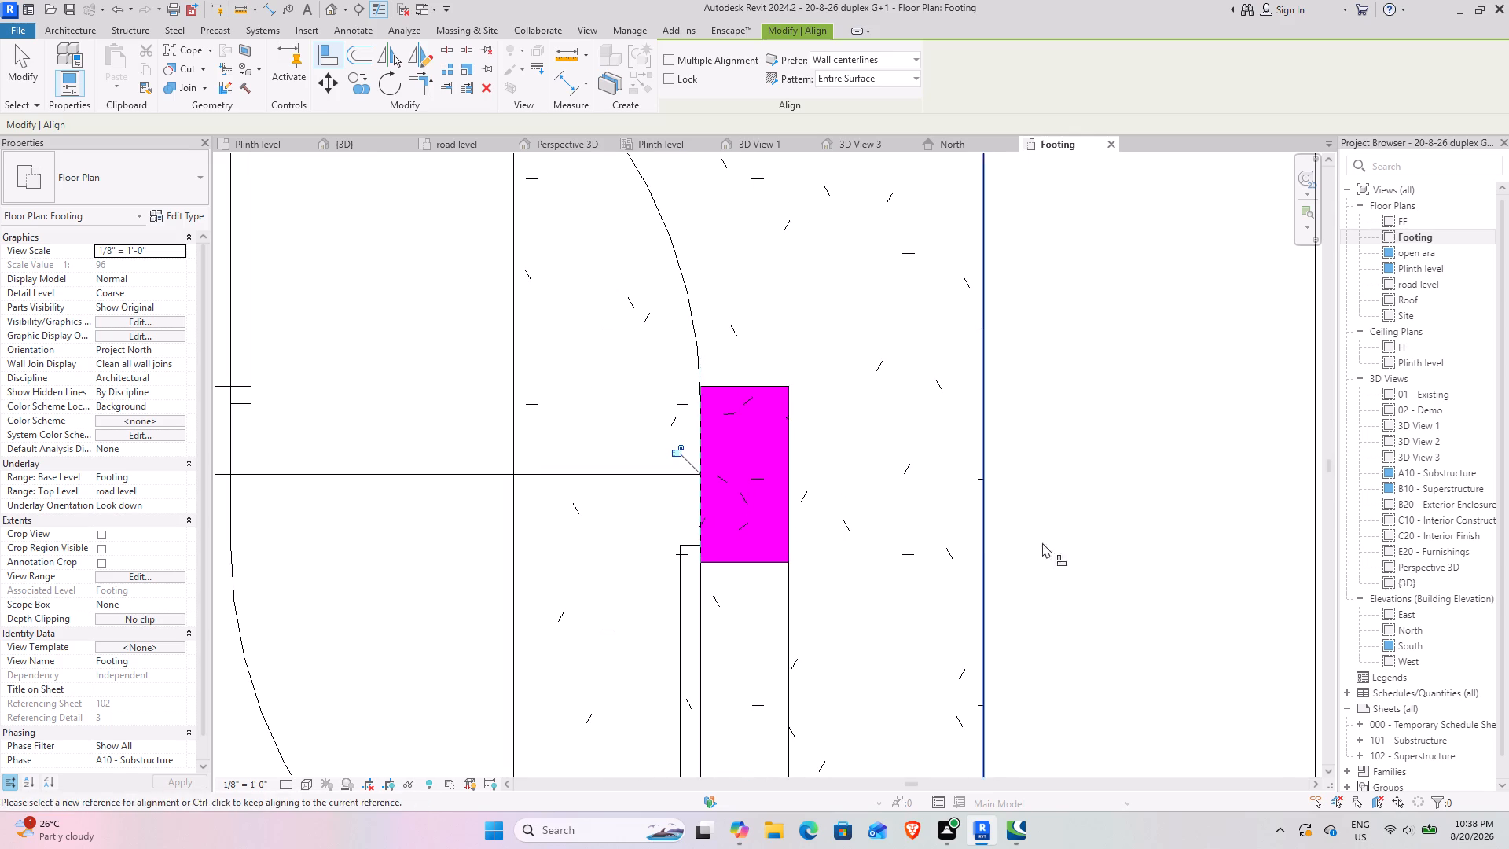
Align the neighbouring vertical 9X18 structural column to the east, beside the other door, with its drawn column's east edge.
{"action": "middle_click_drag", "start_coordinate": [1042, 542], "coordinate": [527, 536]}
{"action": "scroll", "coordinate": [1019, 513], "scroll_direction": "up", "scroll_amount": 3}
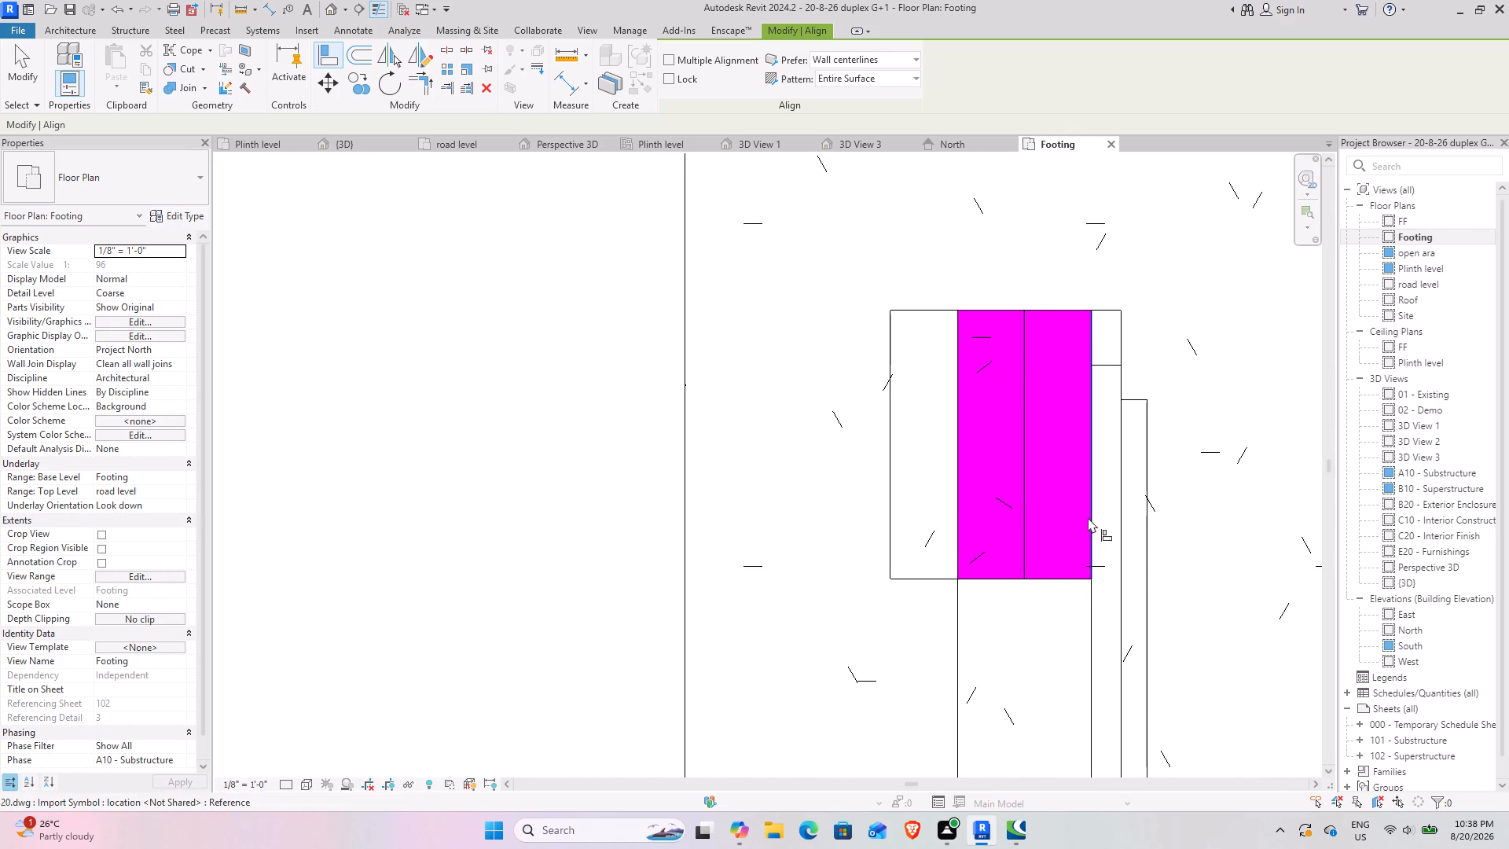
{"action": "left_click", "coordinate": [1089, 515]}
{"action": "left_click", "coordinate": [1027, 533]}
{"action": "scroll", "coordinate": [1051, 532], "scroll_direction": "down", "scroll_amount": 3}
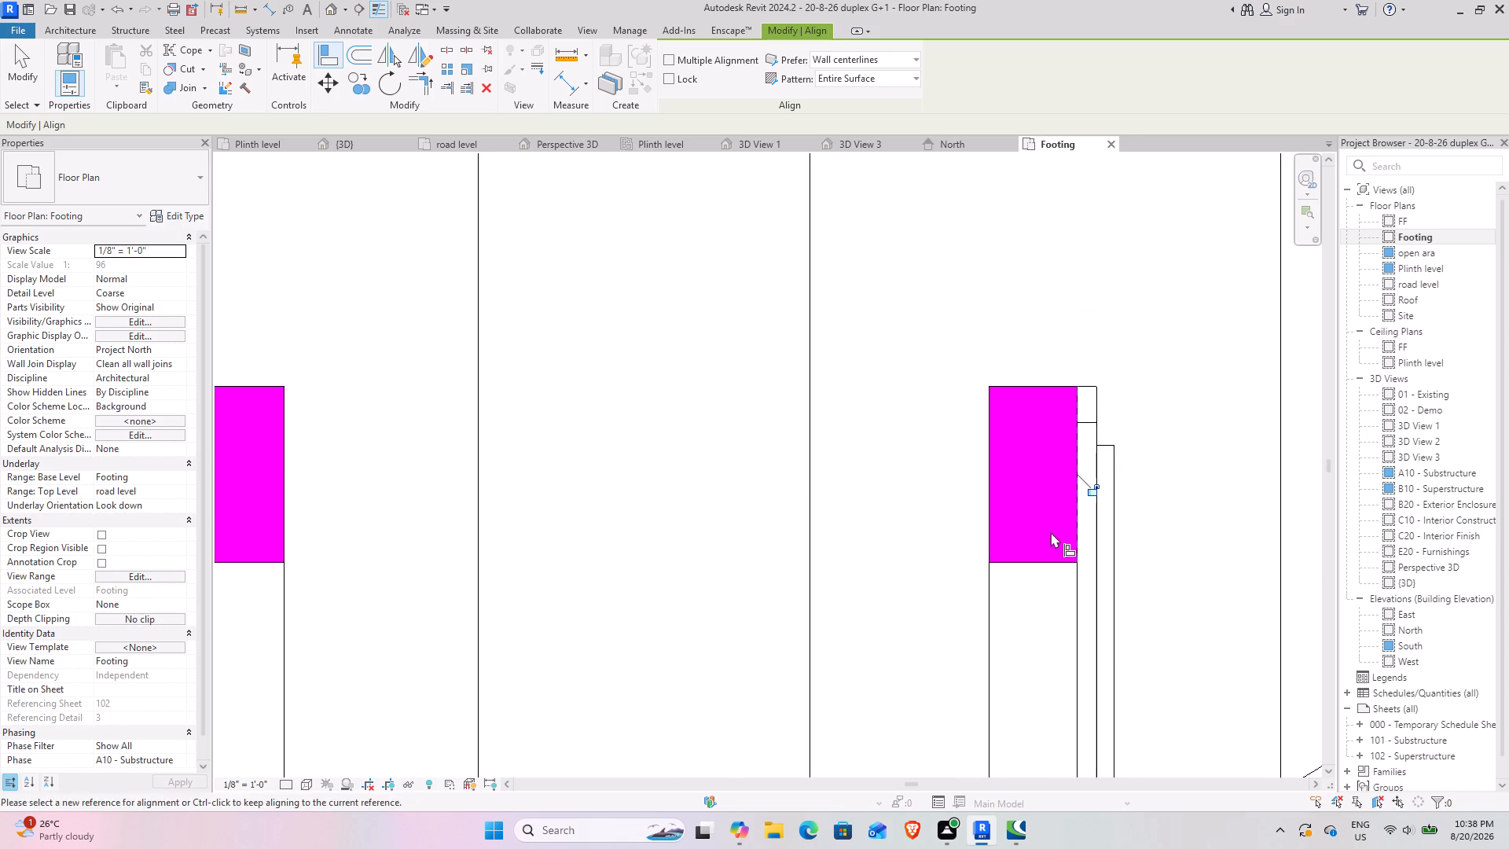
Align the horizontal 9X18 structural column on the east wall, just south of the stairs, with its drawn column's west and south edges.
{"action": "scroll", "coordinate": [1051, 532], "scroll_direction": "down", "scroll_amount": 9}
{"action": "middle_click_drag", "start_coordinate": [1111, 579], "coordinate": [449, 571]}
{"action": "middle_click_drag", "start_coordinate": [1150, 561], "coordinate": [876, 617]}
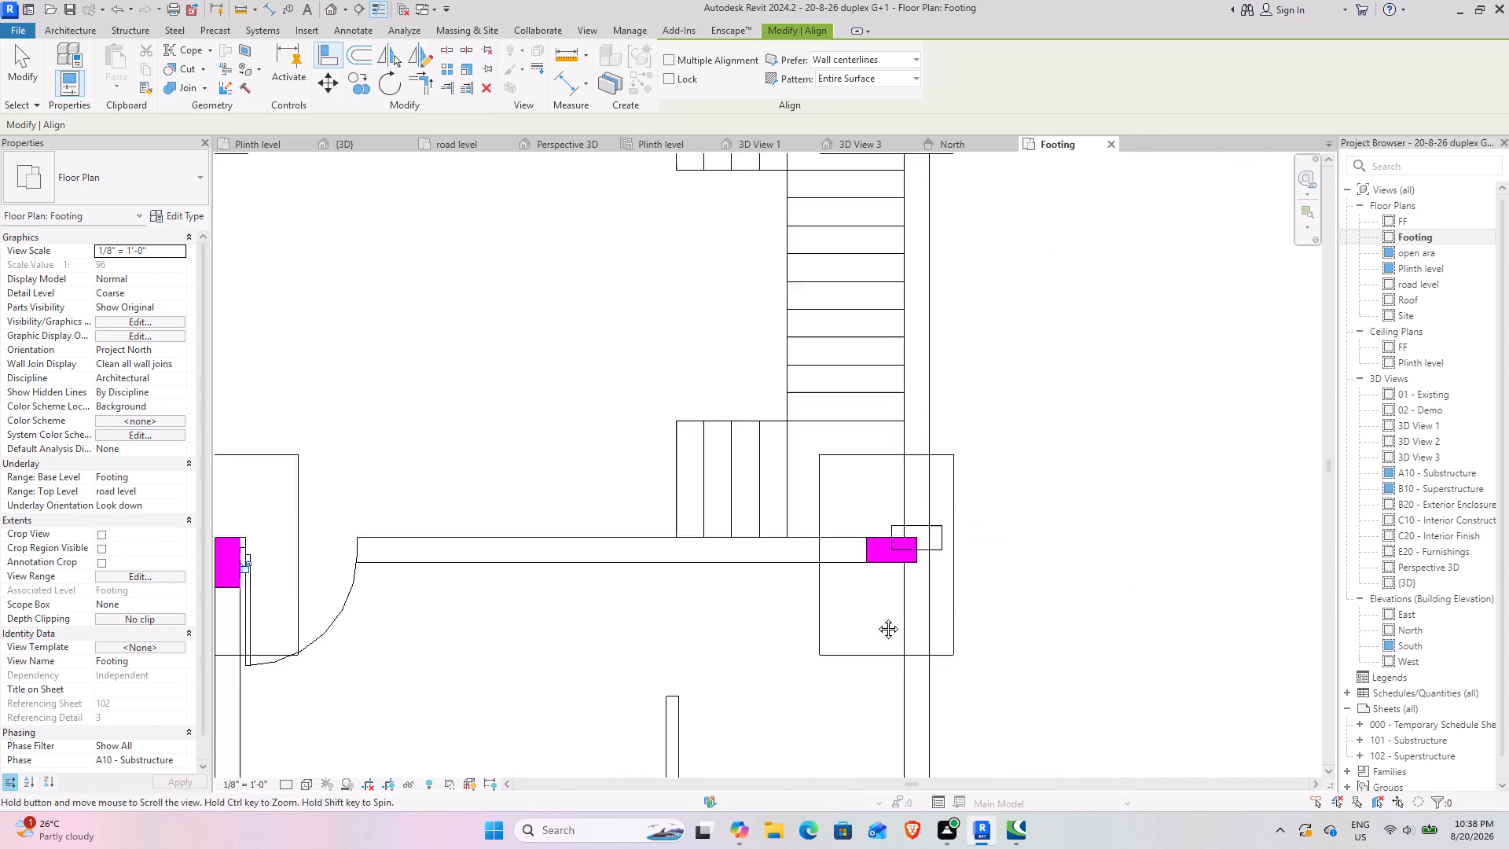
{"action": "middle_click_drag", "start_coordinate": [876, 617], "coordinate": [861, 619]}
{"action": "scroll", "coordinate": [795, 589], "scroll_direction": "up", "scroll_amount": 11}
{"action": "left_click", "coordinate": [719, 565]}
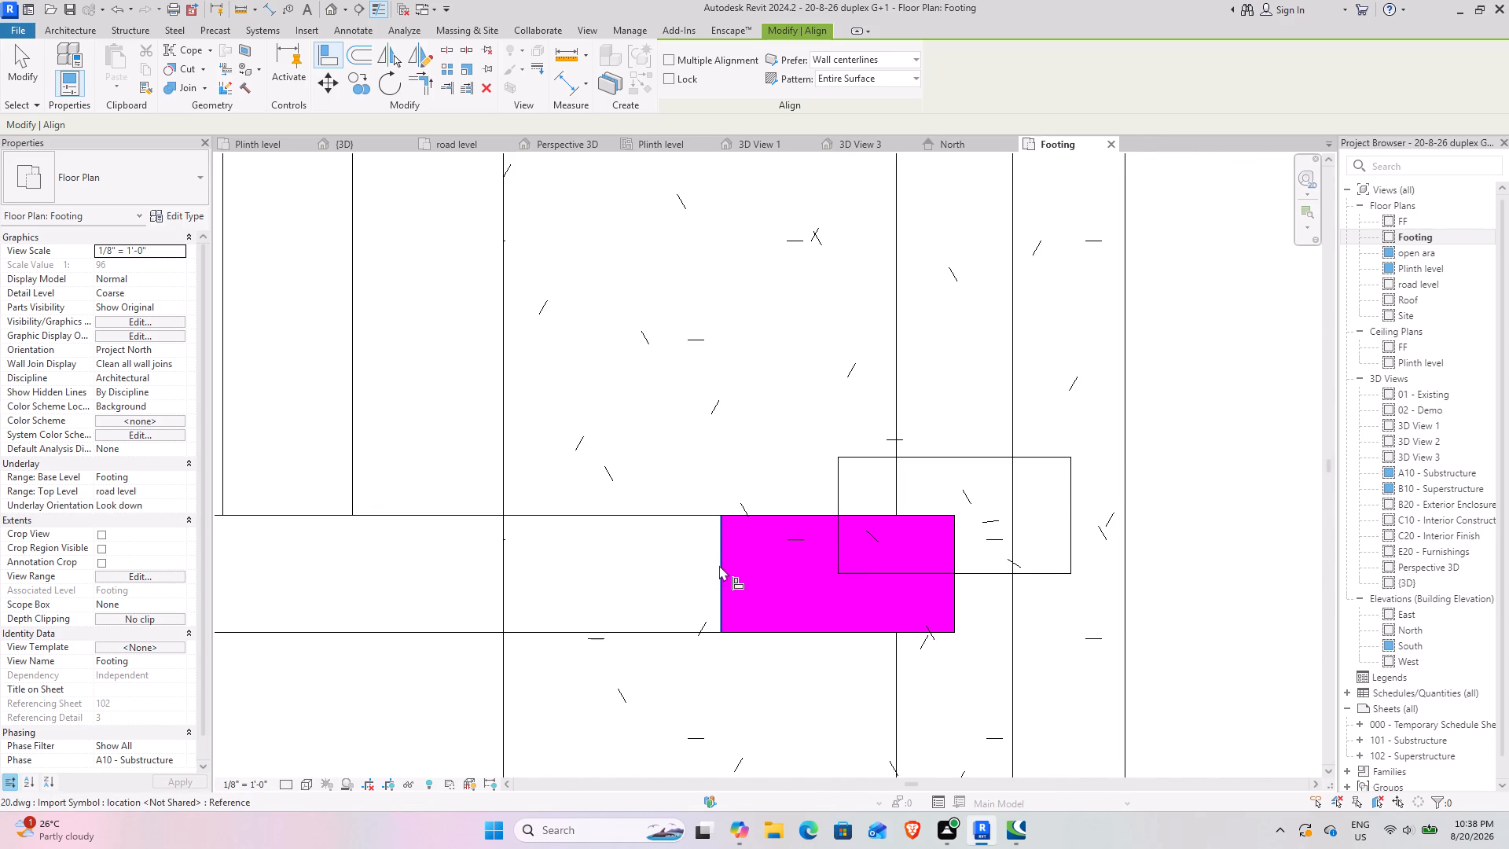
{"action": "left_click", "coordinate": [843, 511]}
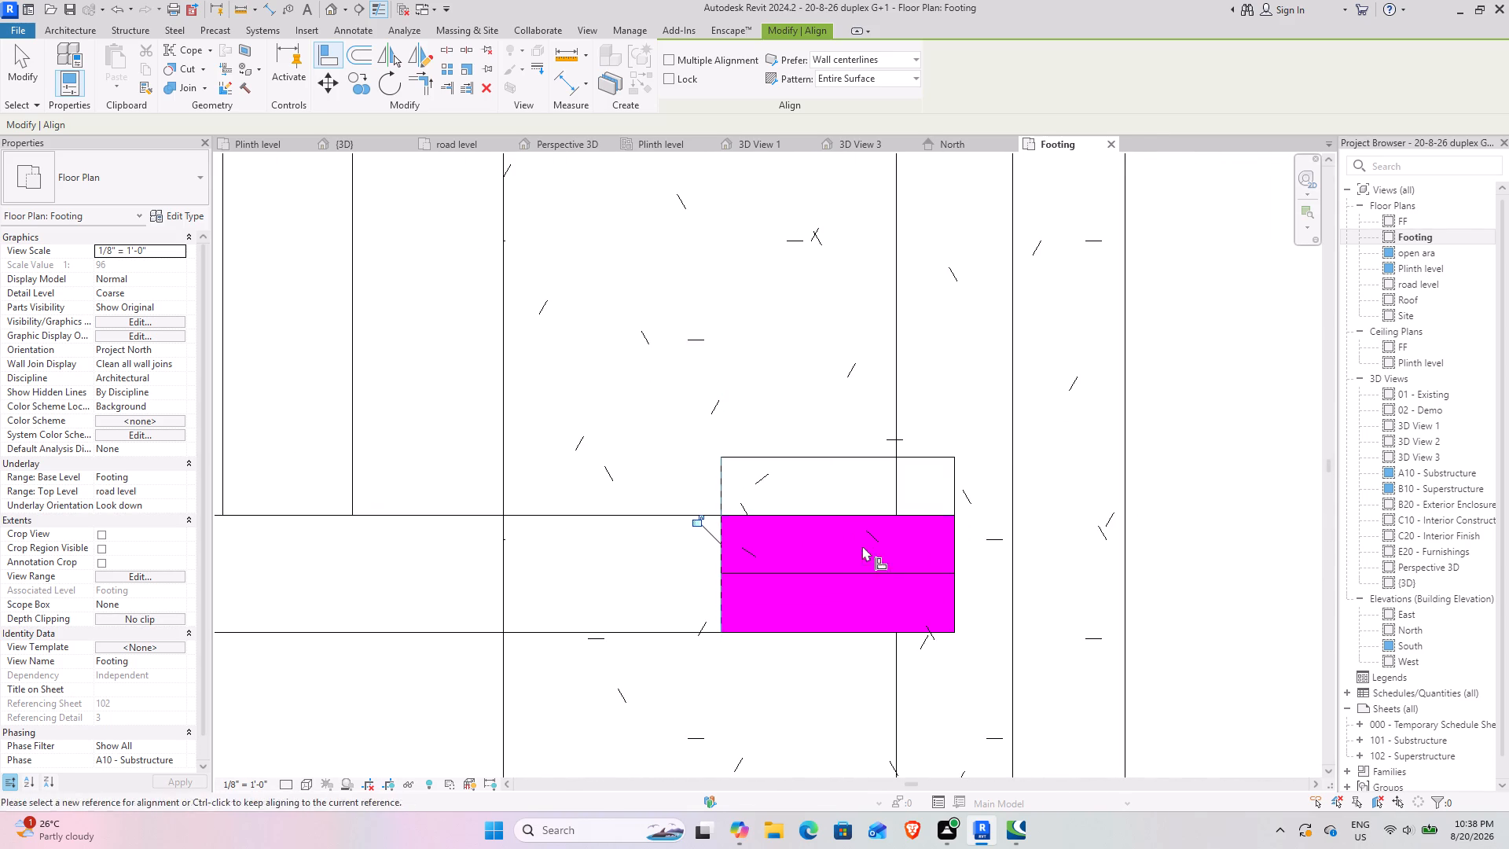
{"action": "left_click", "coordinate": [880, 629]}
{"action": "left_click", "coordinate": [860, 572]}
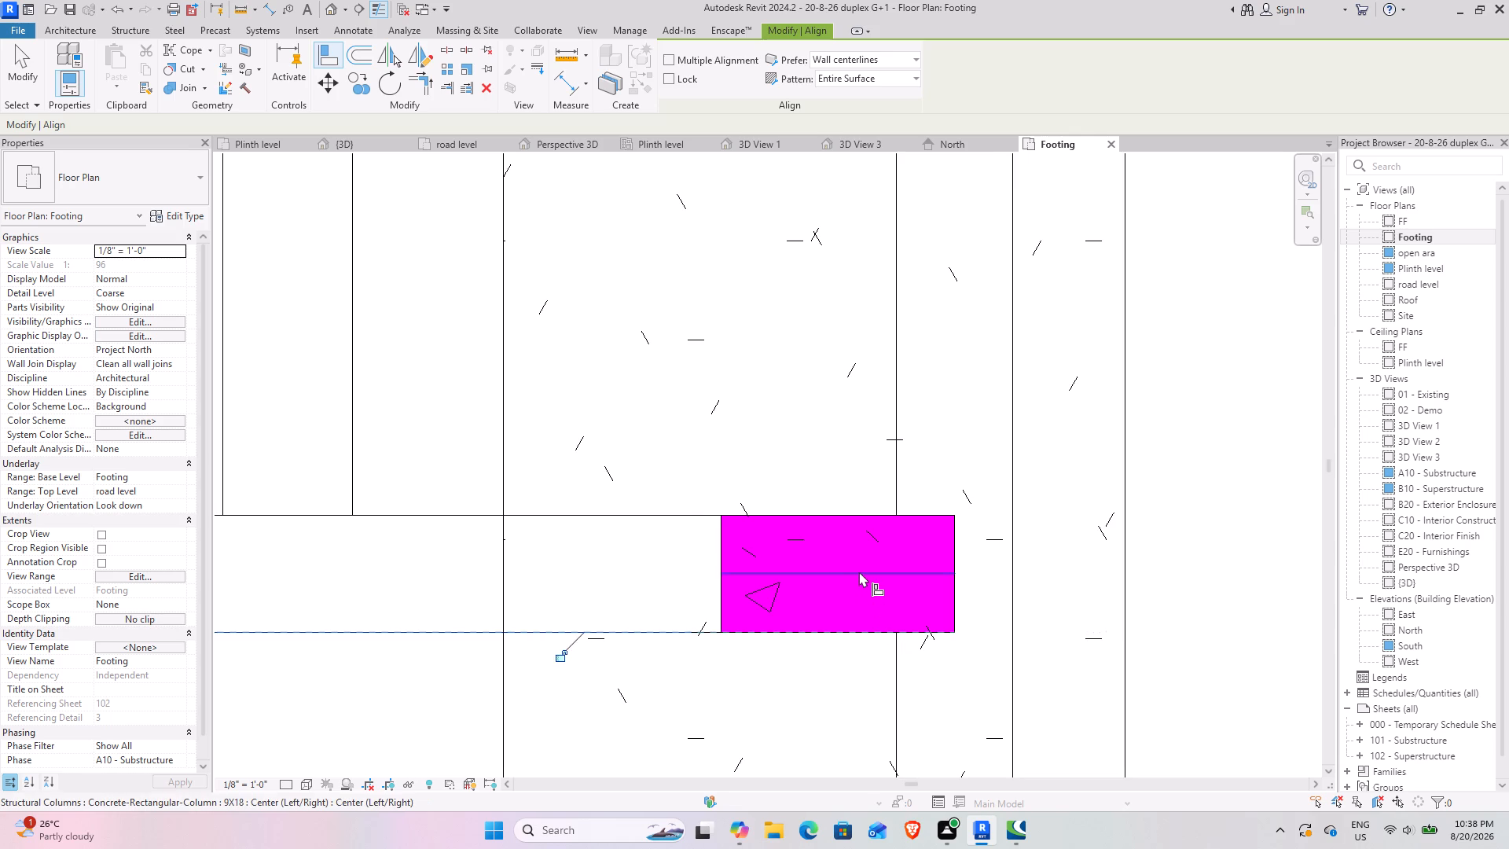
Align the southeast horizontal 9X18 structural column with its drawn column's south and west edges.
{"action": "scroll", "coordinate": [856, 572], "scroll_direction": "down", "scroll_amount": 11}
{"action": "middle_click_drag", "start_coordinate": [796, 623], "coordinate": [858, 285]}
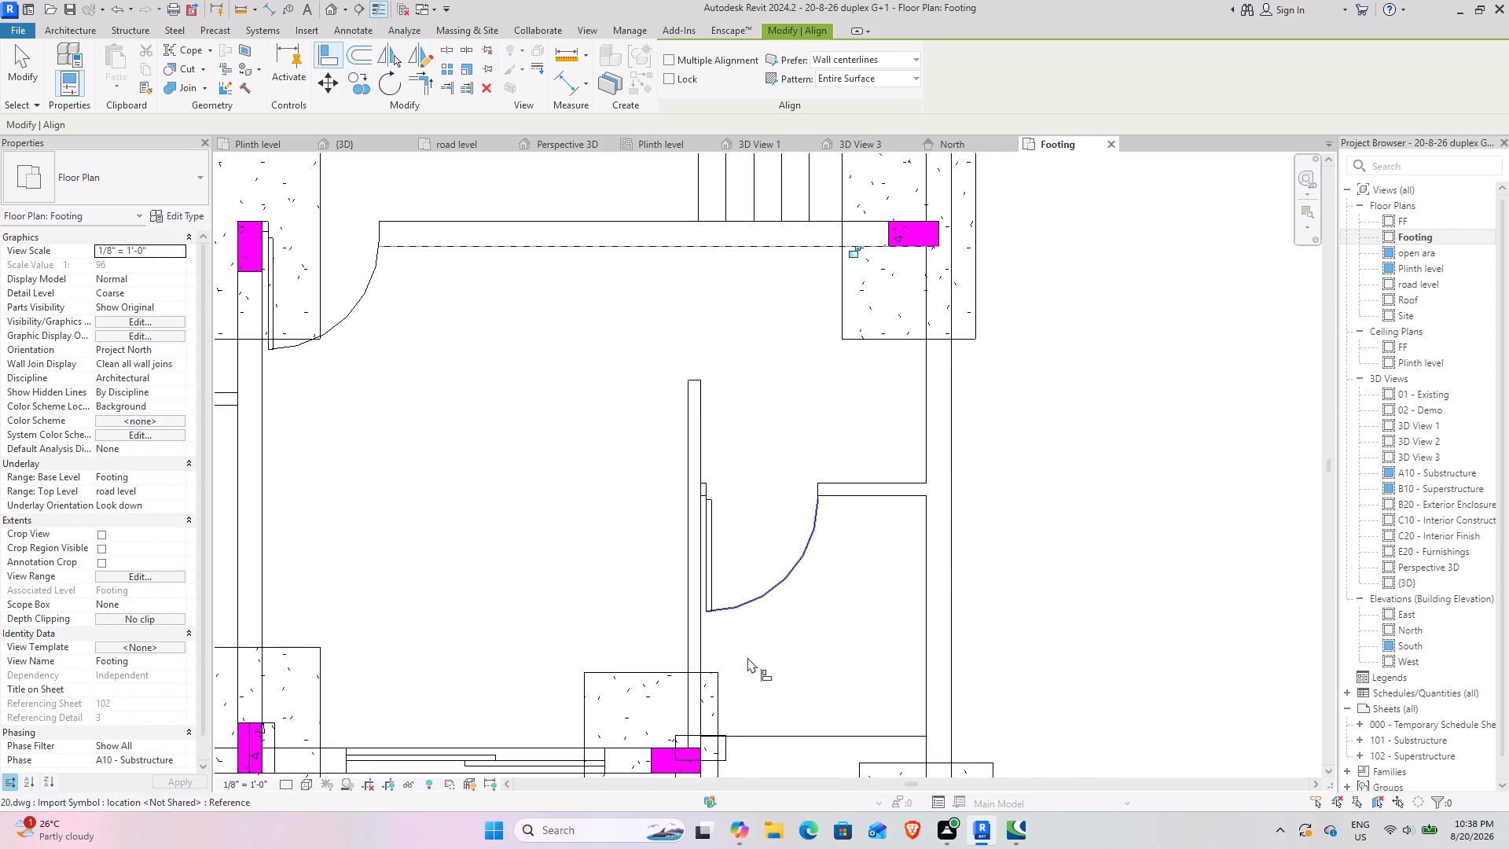
{"action": "middle_click_drag", "start_coordinate": [747, 656], "coordinate": [898, 355]}
{"action": "scroll", "coordinate": [1066, 557], "scroll_direction": "up", "scroll_amount": 8}
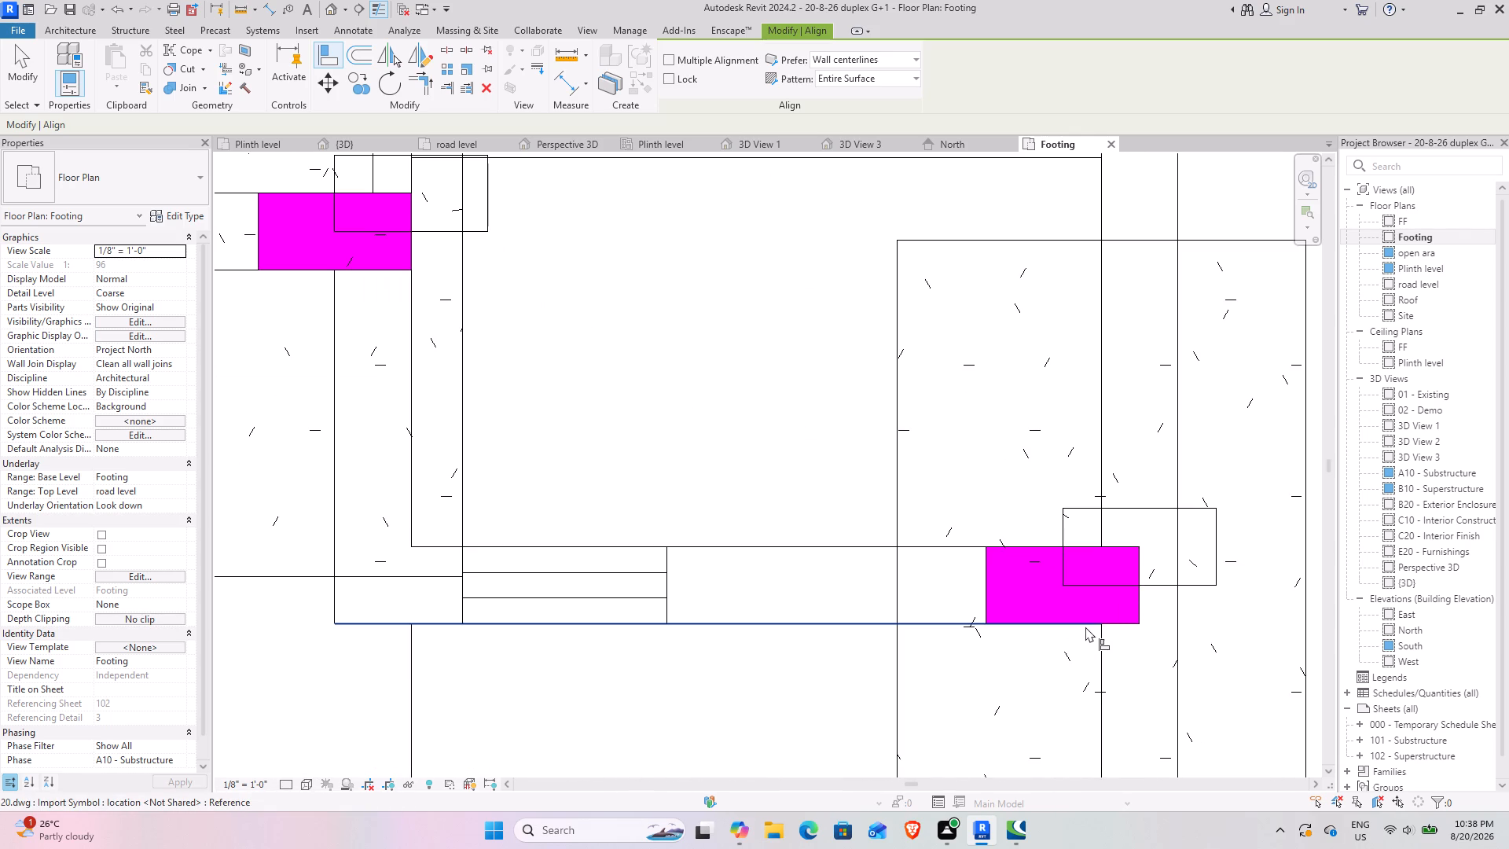
{"action": "left_click", "coordinate": [1085, 627]}
{"action": "left_click", "coordinate": [1089, 588]}
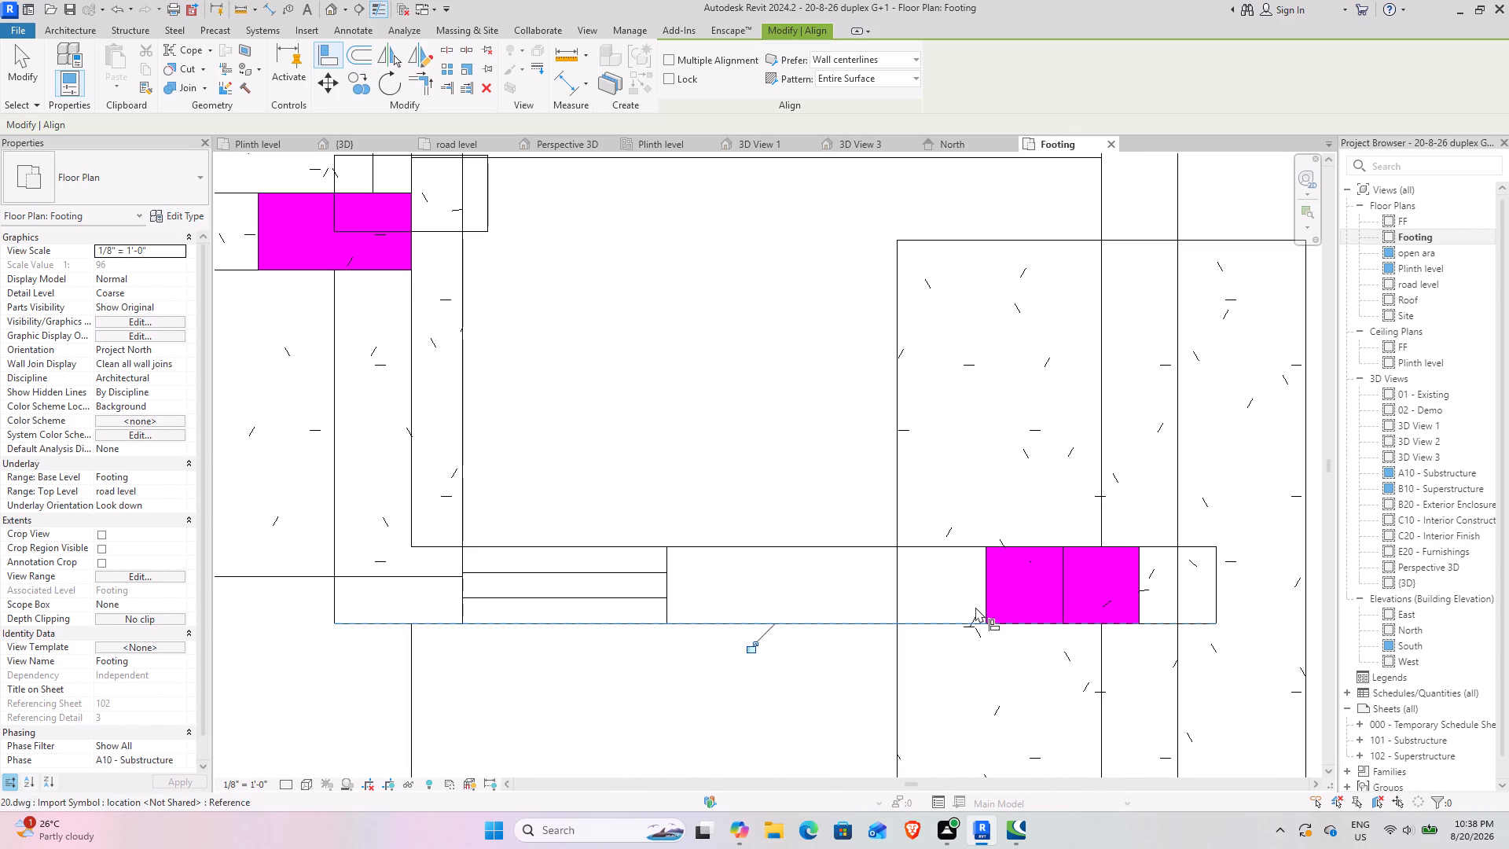
{"action": "left_click", "coordinate": [975, 607]}
{"action": "left_click", "coordinate": [990, 601]}
{"action": "left_click", "coordinate": [1063, 598]}
Align the horizontal 9X18 structural column at the southeast room's window wall with its drawn column's south and west edges.
{"action": "scroll", "coordinate": [592, 469], "scroll_direction": "down", "scroll_amount": 4}
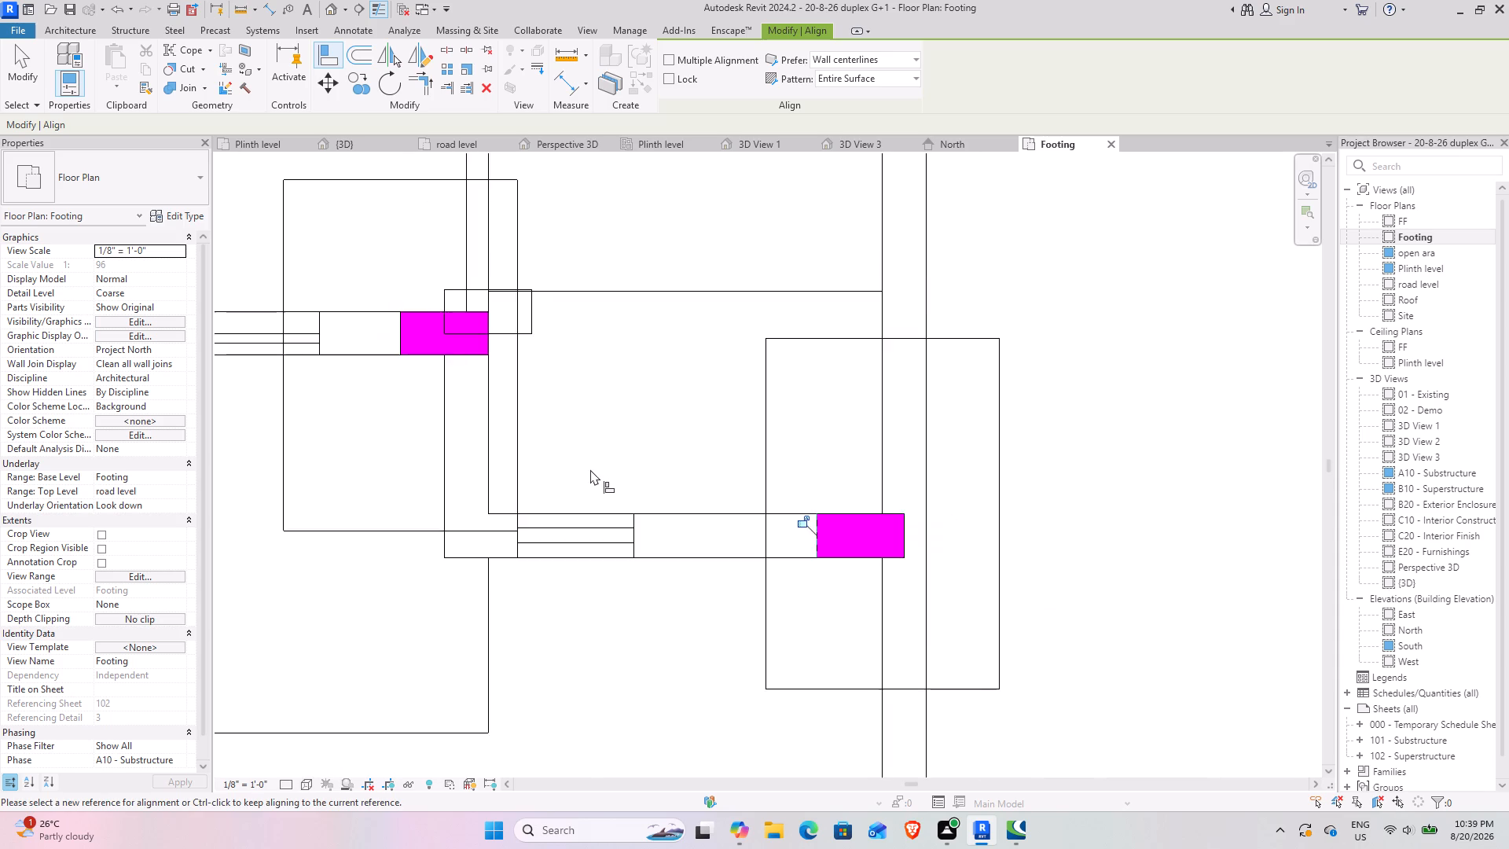
{"action": "middle_click_drag", "start_coordinate": [575, 464], "coordinate": [964, 718]}
{"action": "scroll", "coordinate": [828, 596], "scroll_direction": "up", "scroll_amount": 8}
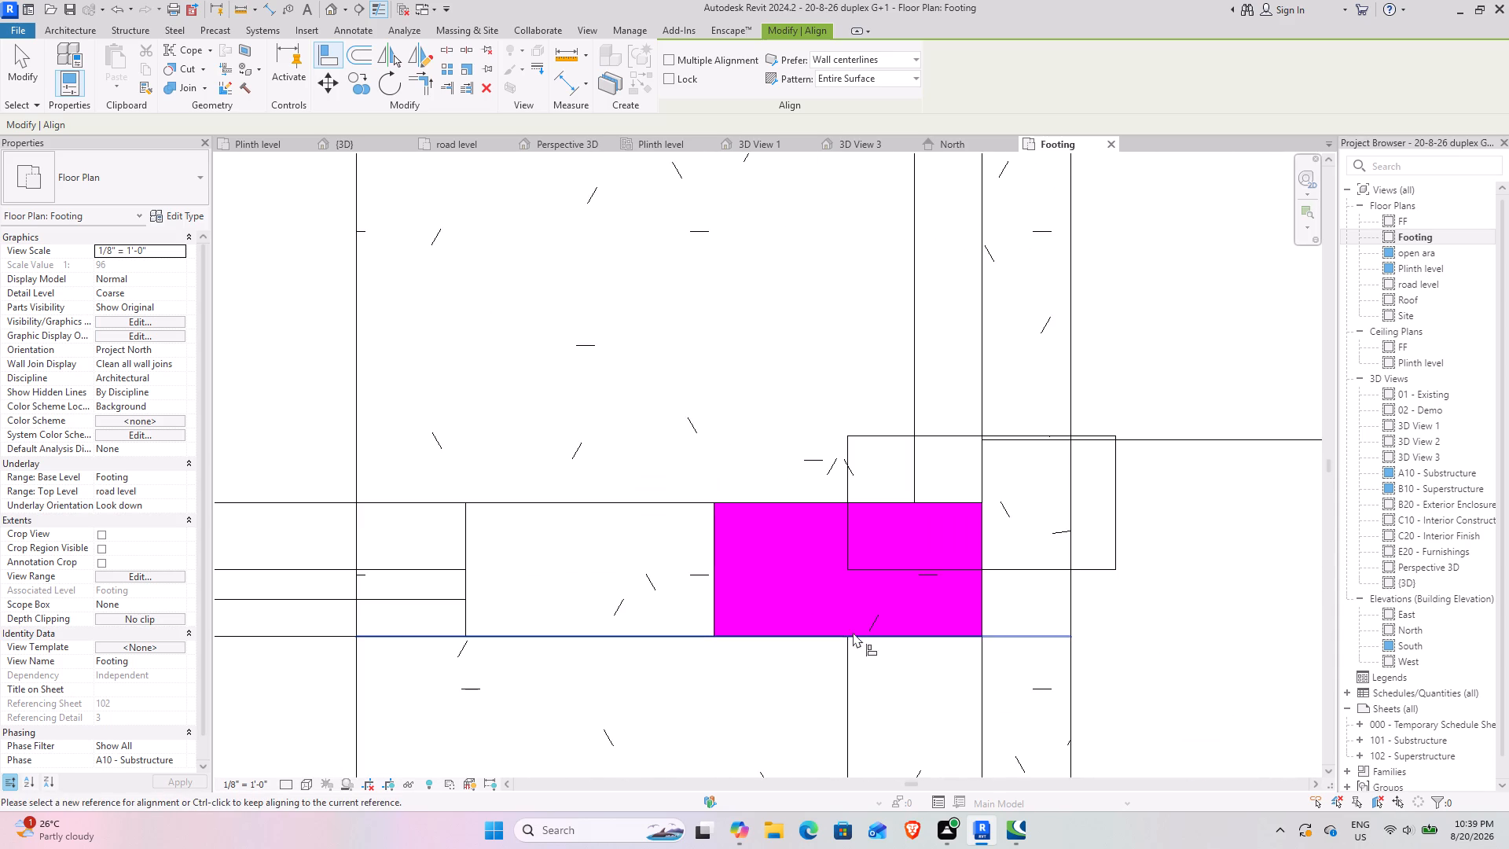
{"action": "left_click", "coordinate": [853, 632]}
{"action": "left_click", "coordinate": [874, 571]}
{"action": "left_click", "coordinate": [715, 617]}
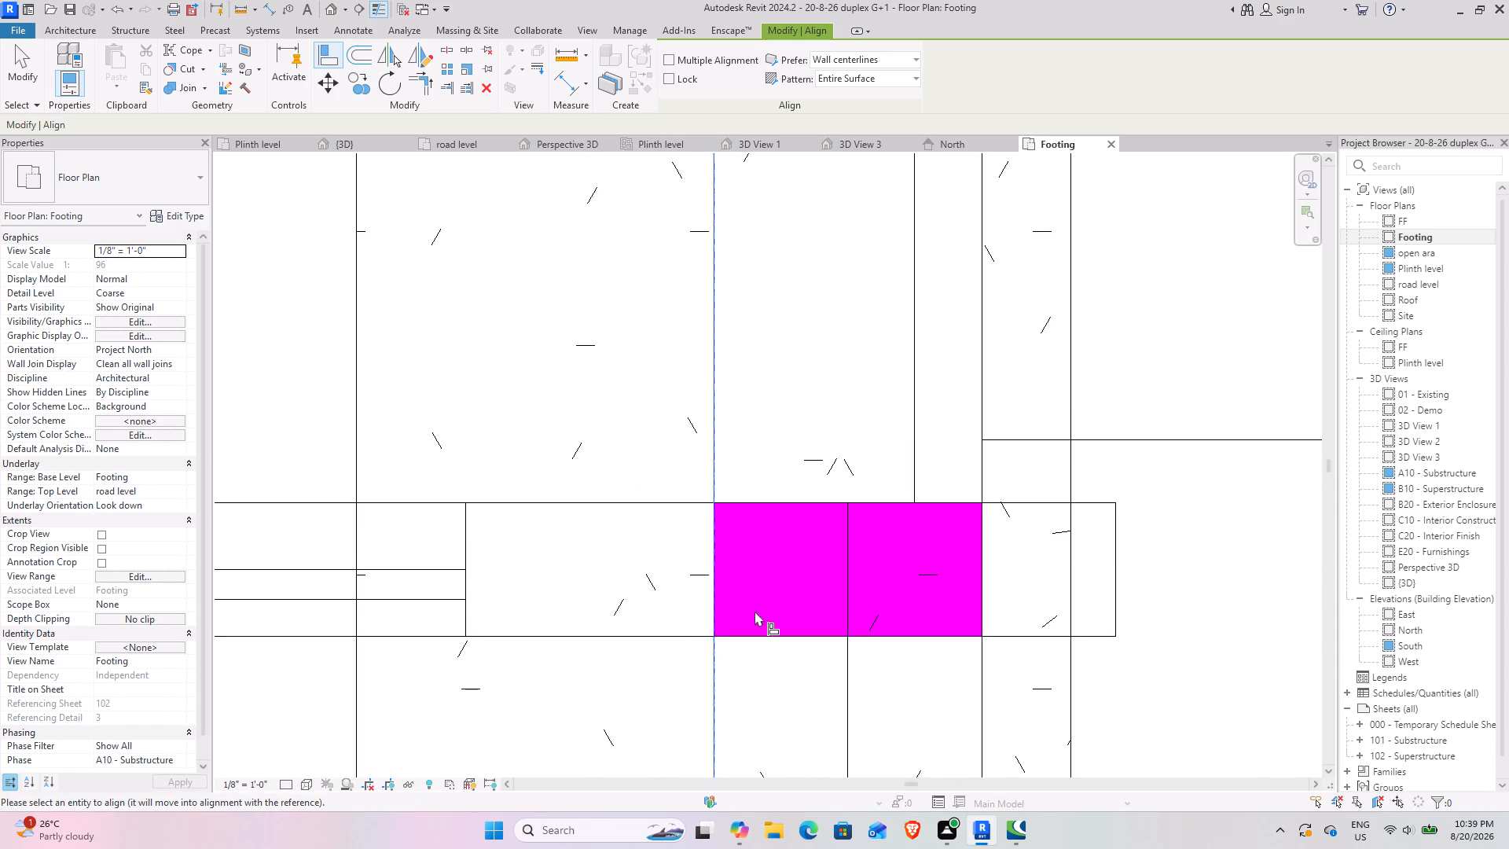
{"action": "left_click", "coordinate": [843, 601]}
Align the vertical 9X18 structural column at the west end of the southeast room's window wall with its drawn column's west edge.
{"action": "scroll", "coordinate": [615, 603], "scroll_direction": "down", "scroll_amount": 8}
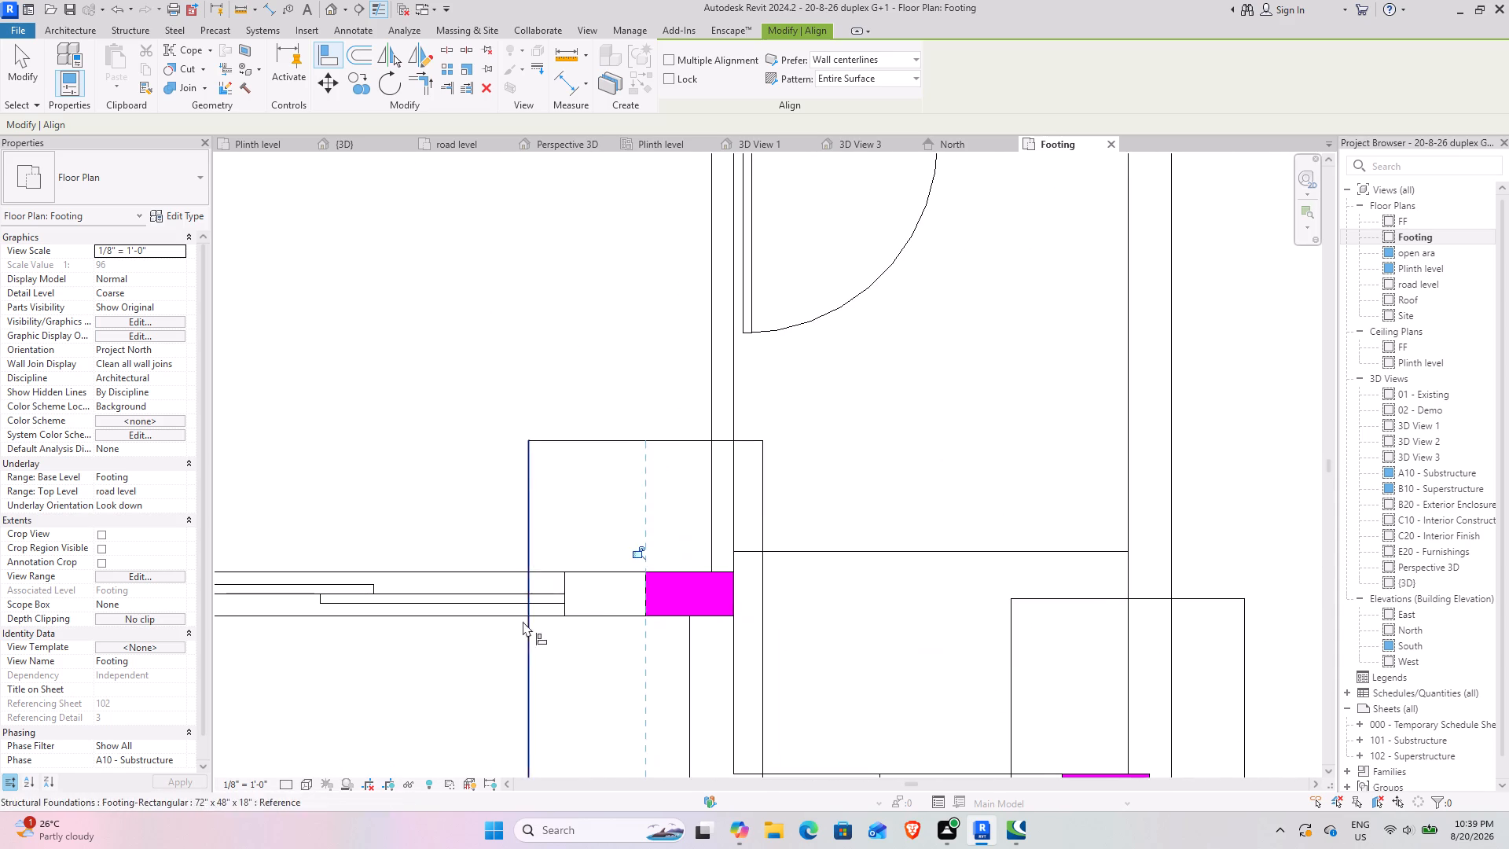
{"action": "middle_click_drag", "start_coordinate": [523, 621], "coordinate": [1122, 572]}
{"action": "scroll", "coordinate": [539, 549], "scroll_direction": "up", "scroll_amount": 7}
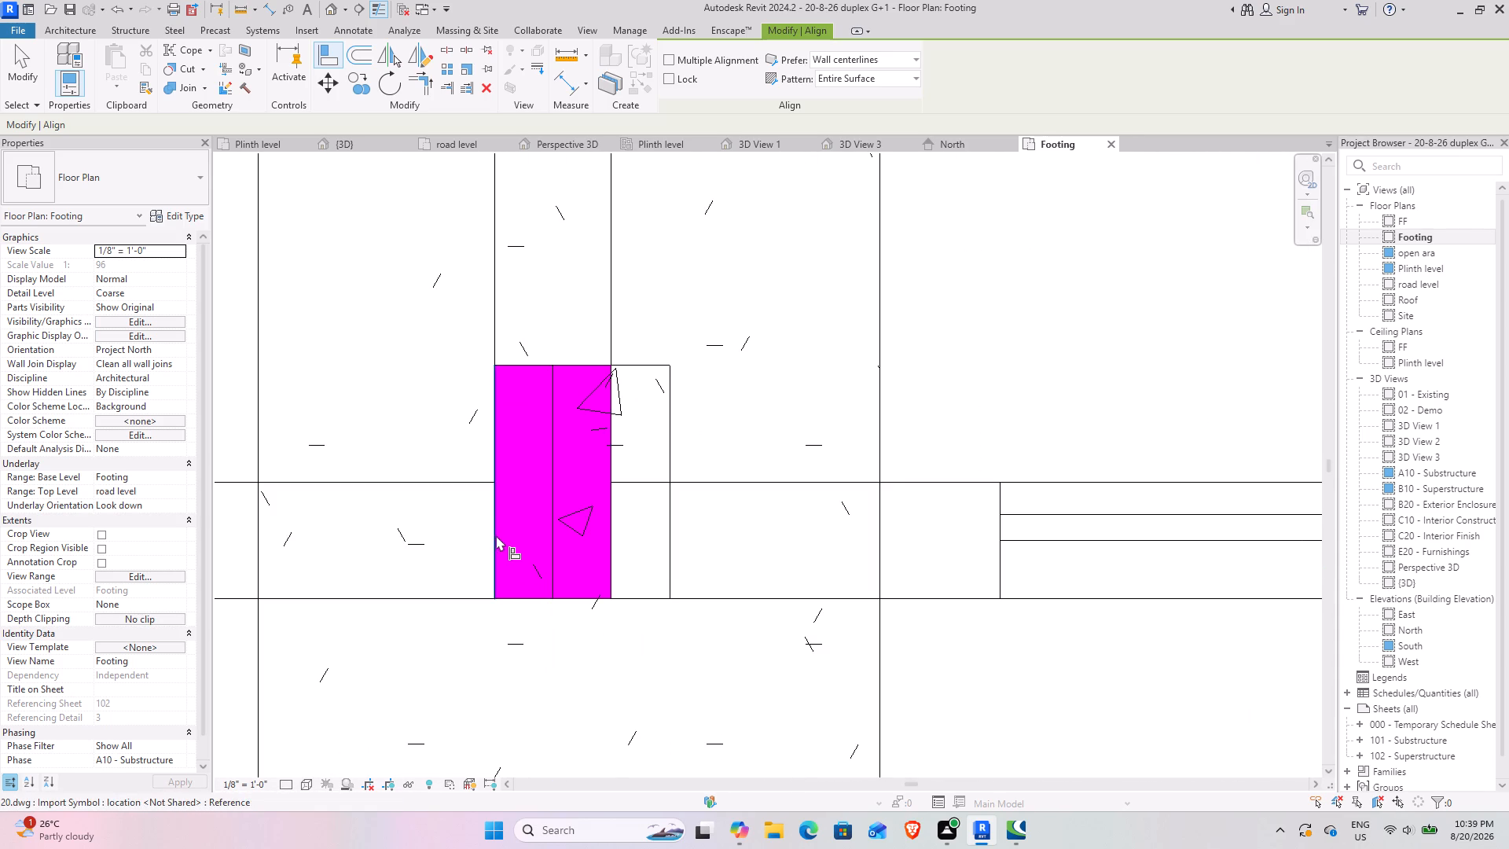
{"action": "left_click", "coordinate": [496, 535]}
{"action": "left_click", "coordinate": [559, 541]}
Align the vertical 9X18 structural column at the west end of the small window wall with its drawn column's east and south edges.
{"action": "scroll", "coordinate": [493, 556], "scroll_direction": "down", "scroll_amount": 8}
{"action": "middle_click_drag", "start_coordinate": [482, 564], "coordinate": [1233, 564]}
{"action": "scroll", "coordinate": [942, 533], "scroll_direction": "up", "scroll_amount": 8}
{"action": "left_click", "coordinate": [956, 579]}
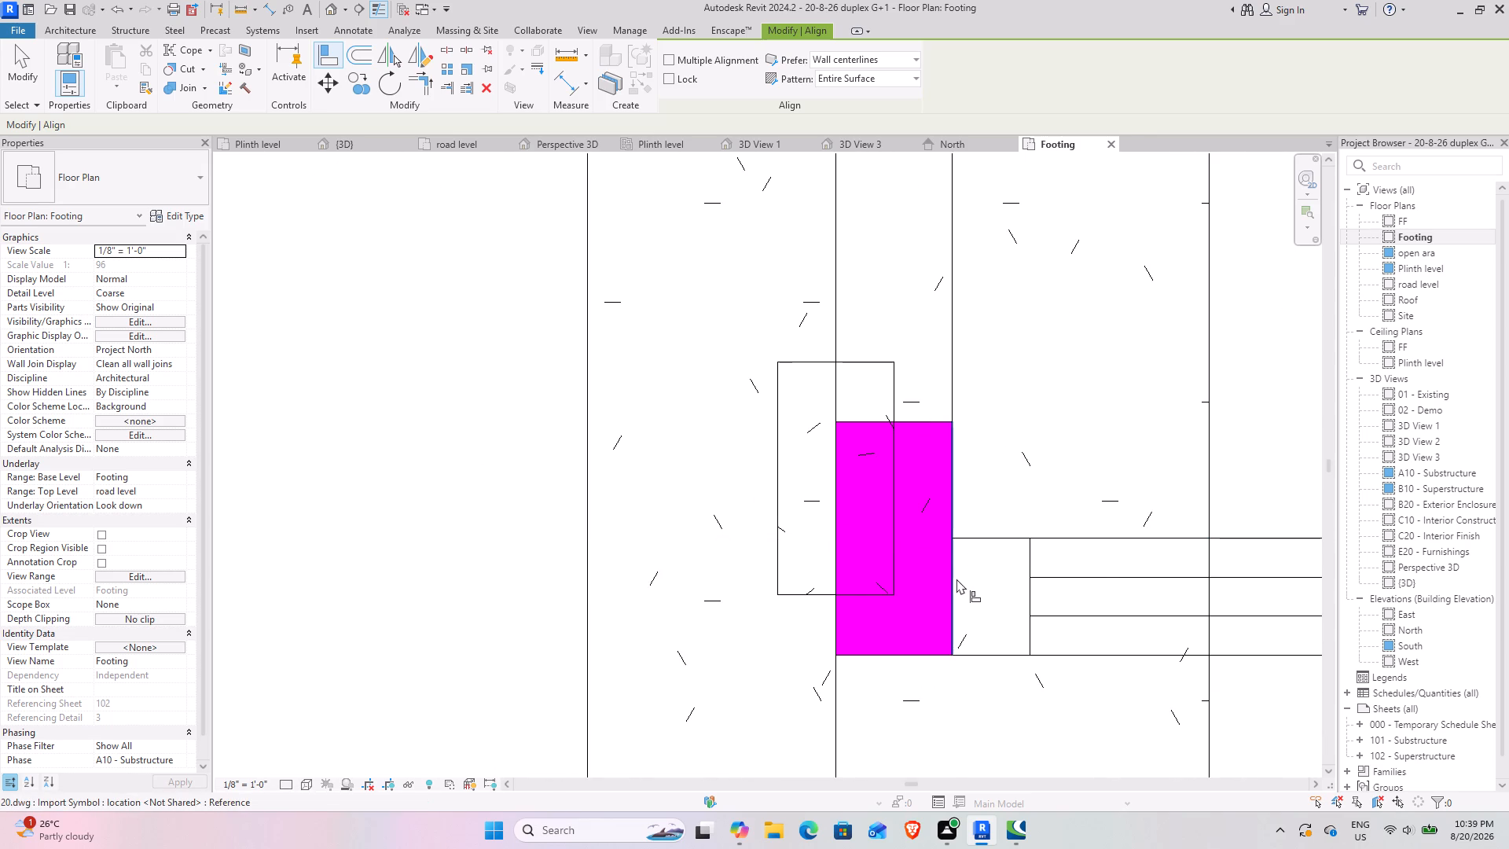
{"action": "left_click", "coordinate": [890, 414]}
{"action": "left_click", "coordinate": [905, 653]}
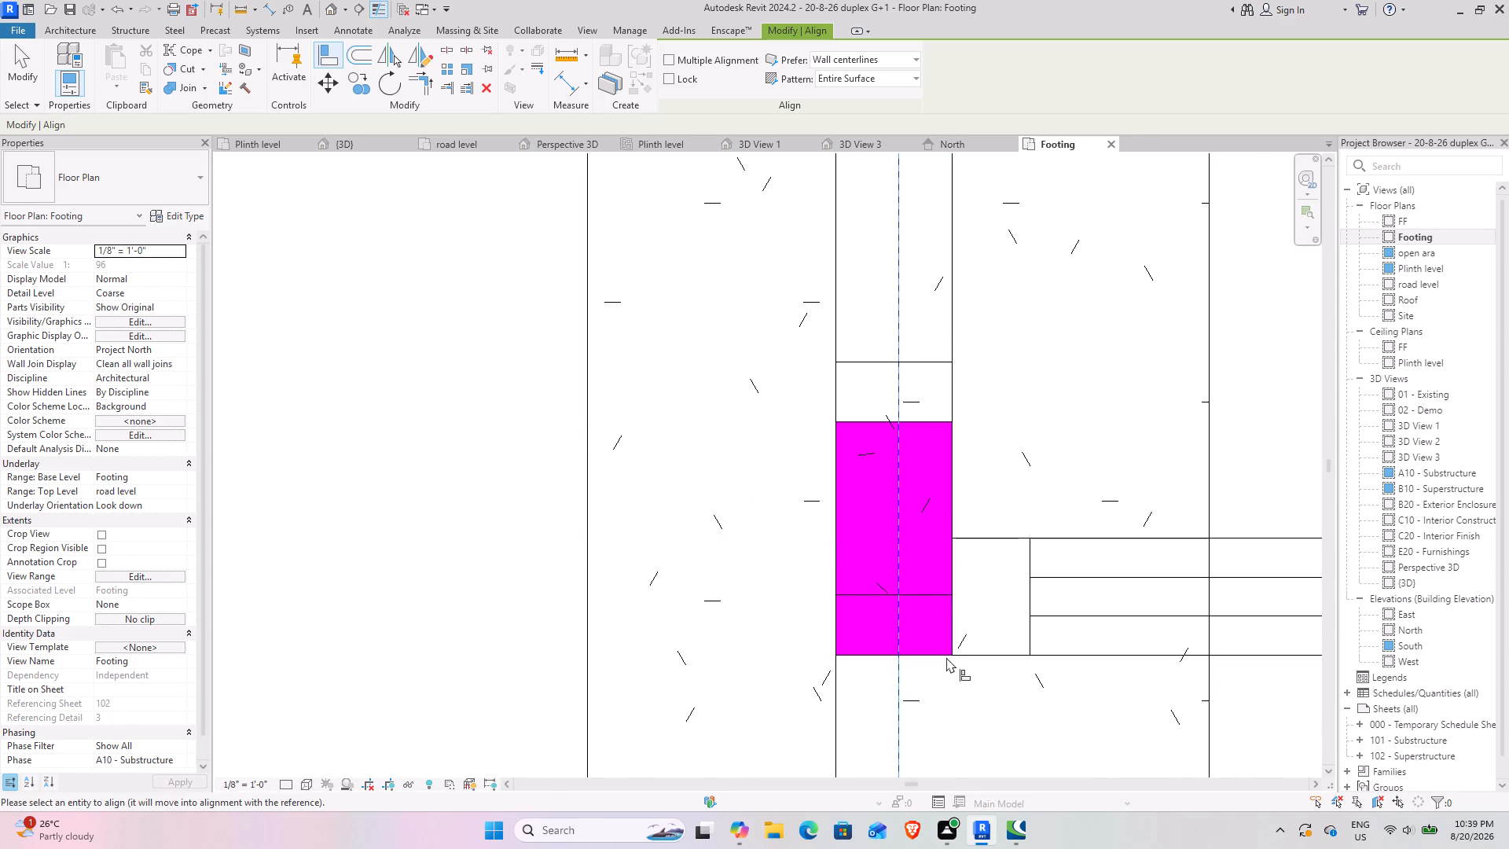
{"action": "left_click", "coordinate": [998, 413]}
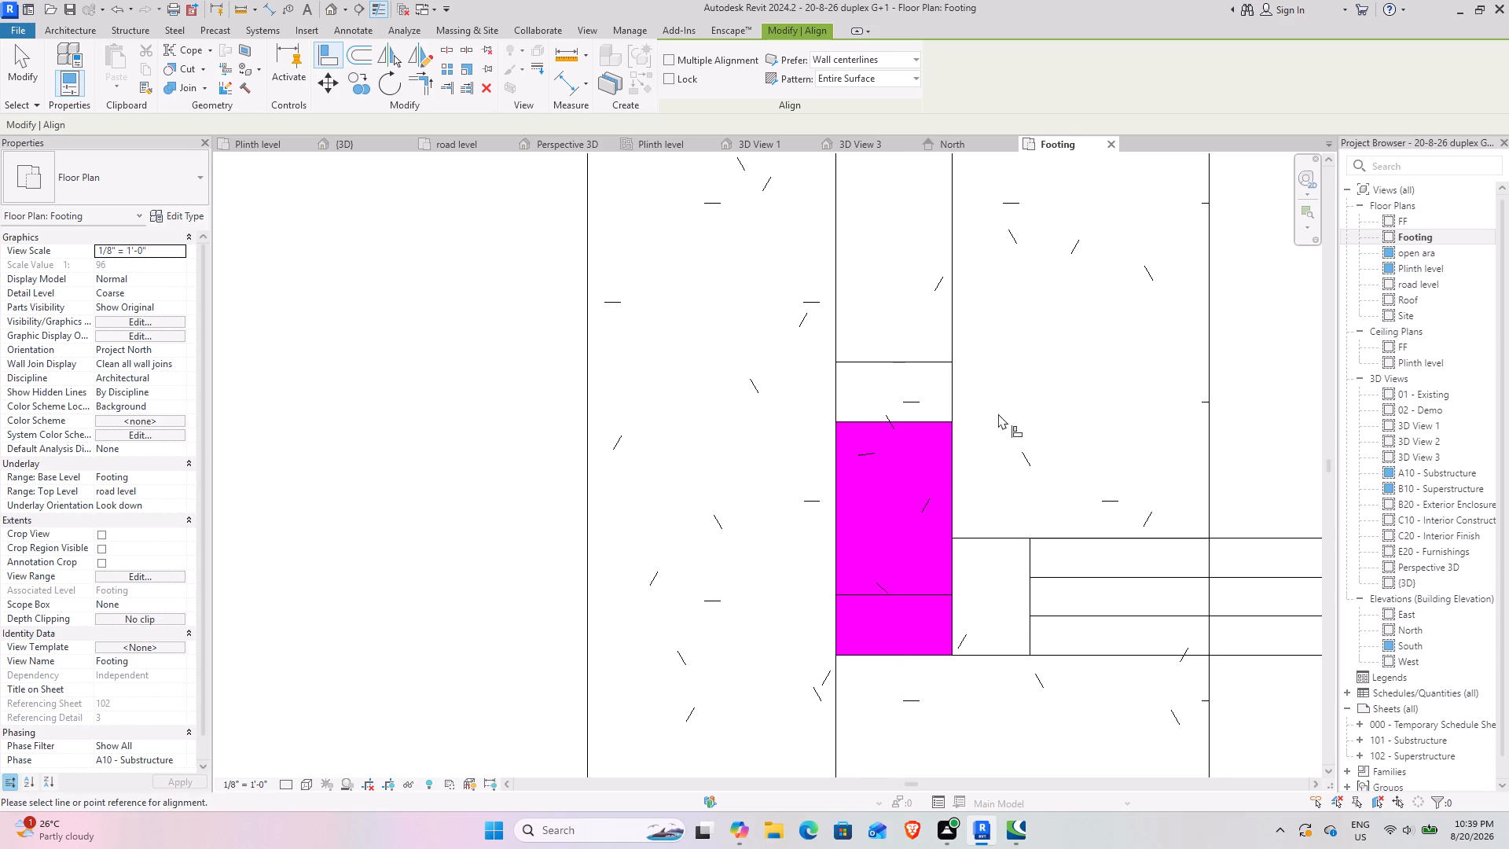
{"action": "left_click", "coordinate": [916, 652]}
{"action": "left_click", "coordinate": [906, 593]}
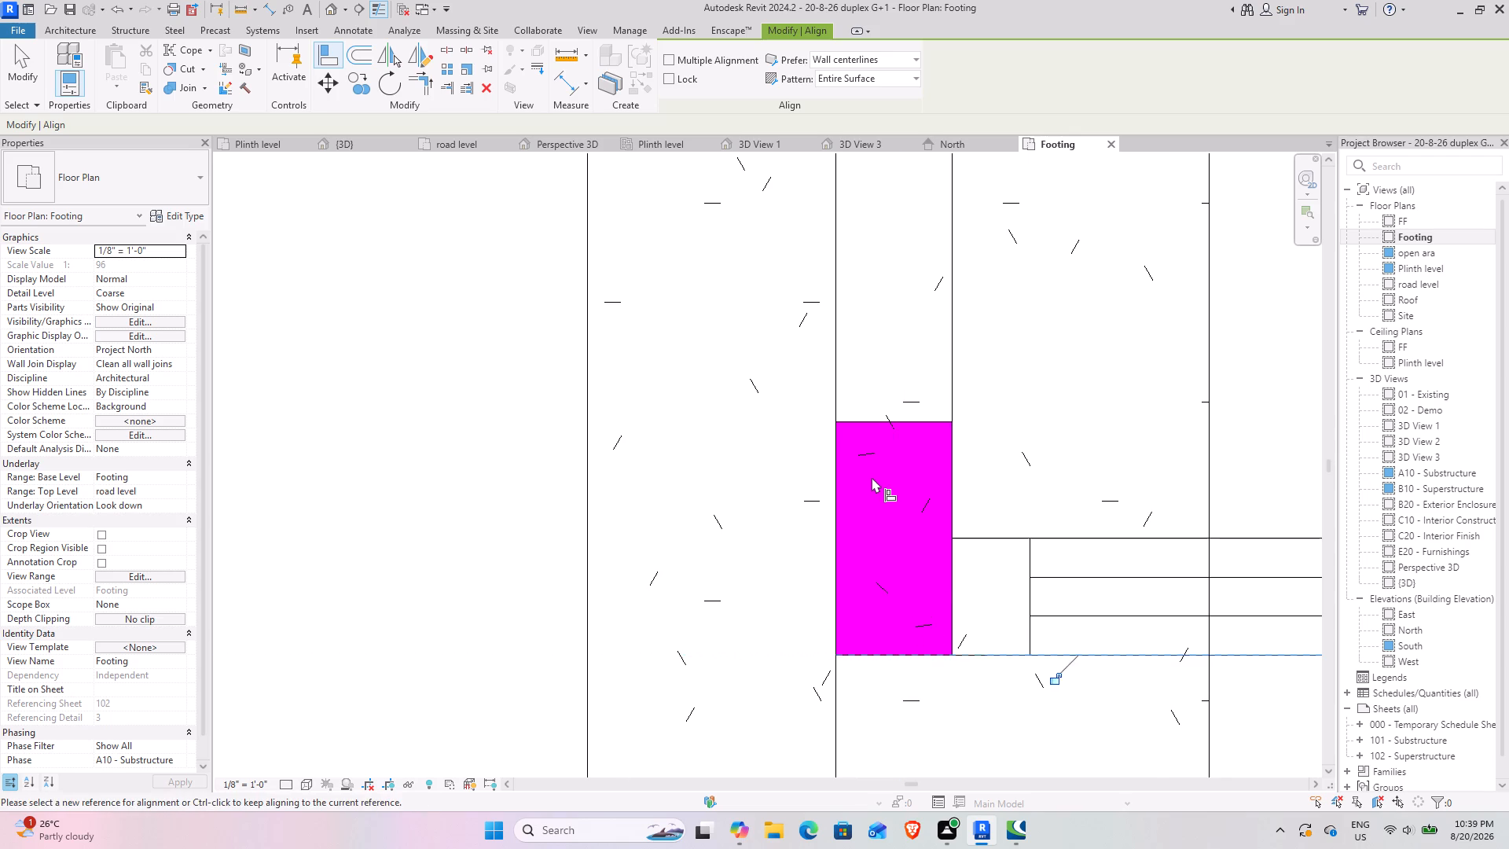
Align the southernmost vertical 9X18 structural column that has a footing on the west wall with its drawn column's east edge.
{"action": "scroll", "coordinate": [872, 477], "scroll_direction": "down", "scroll_amount": 17}
{"action": "scroll", "coordinate": [599, 453], "scroll_direction": "up", "scroll_amount": 4}
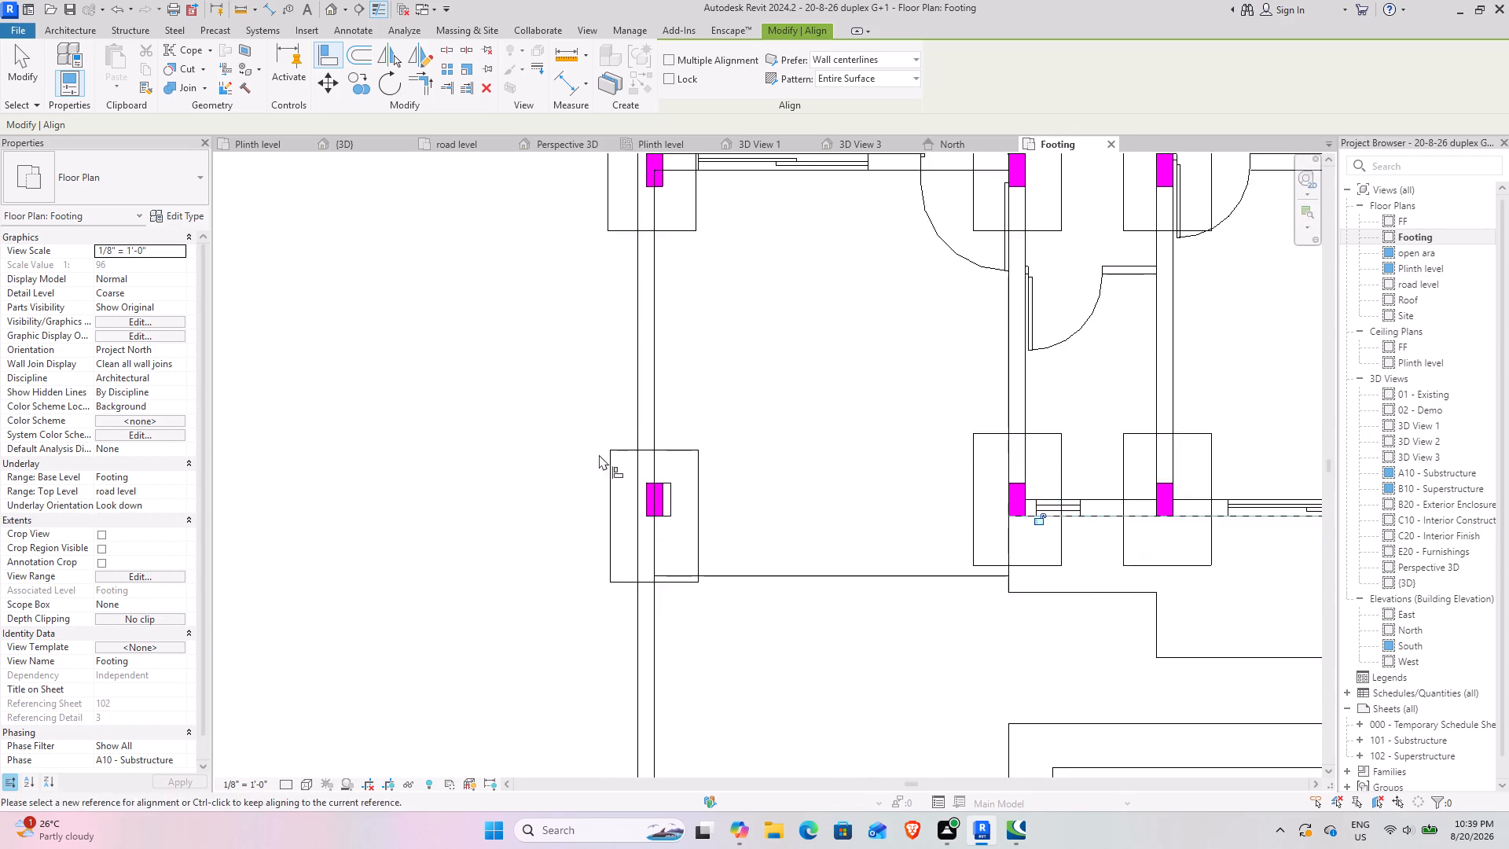
{"action": "scroll", "coordinate": [599, 454], "scroll_direction": "up", "scroll_amount": 12}
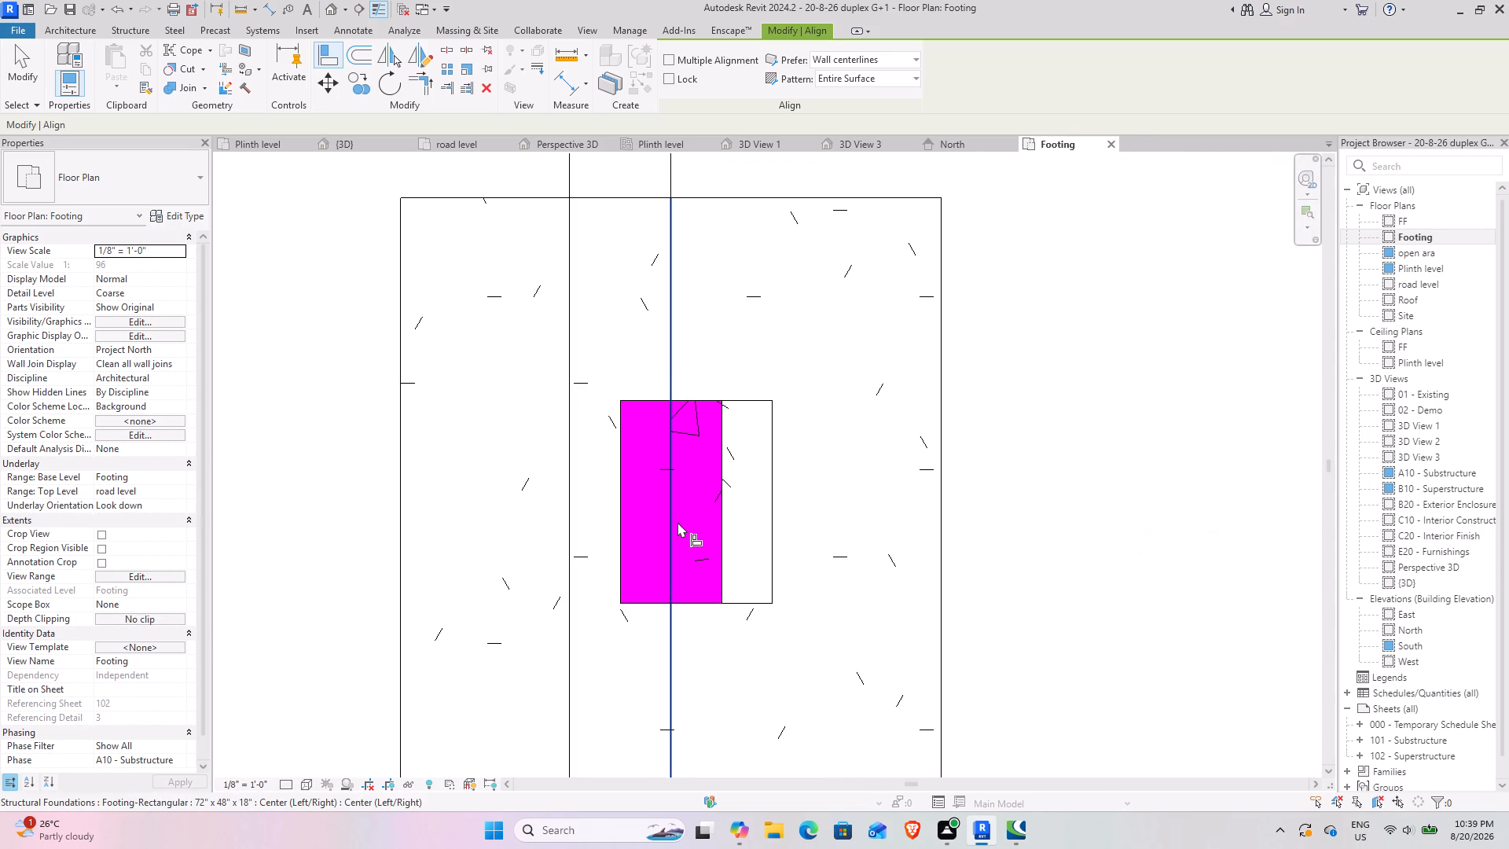
{"action": "left_click", "coordinate": [620, 547]}
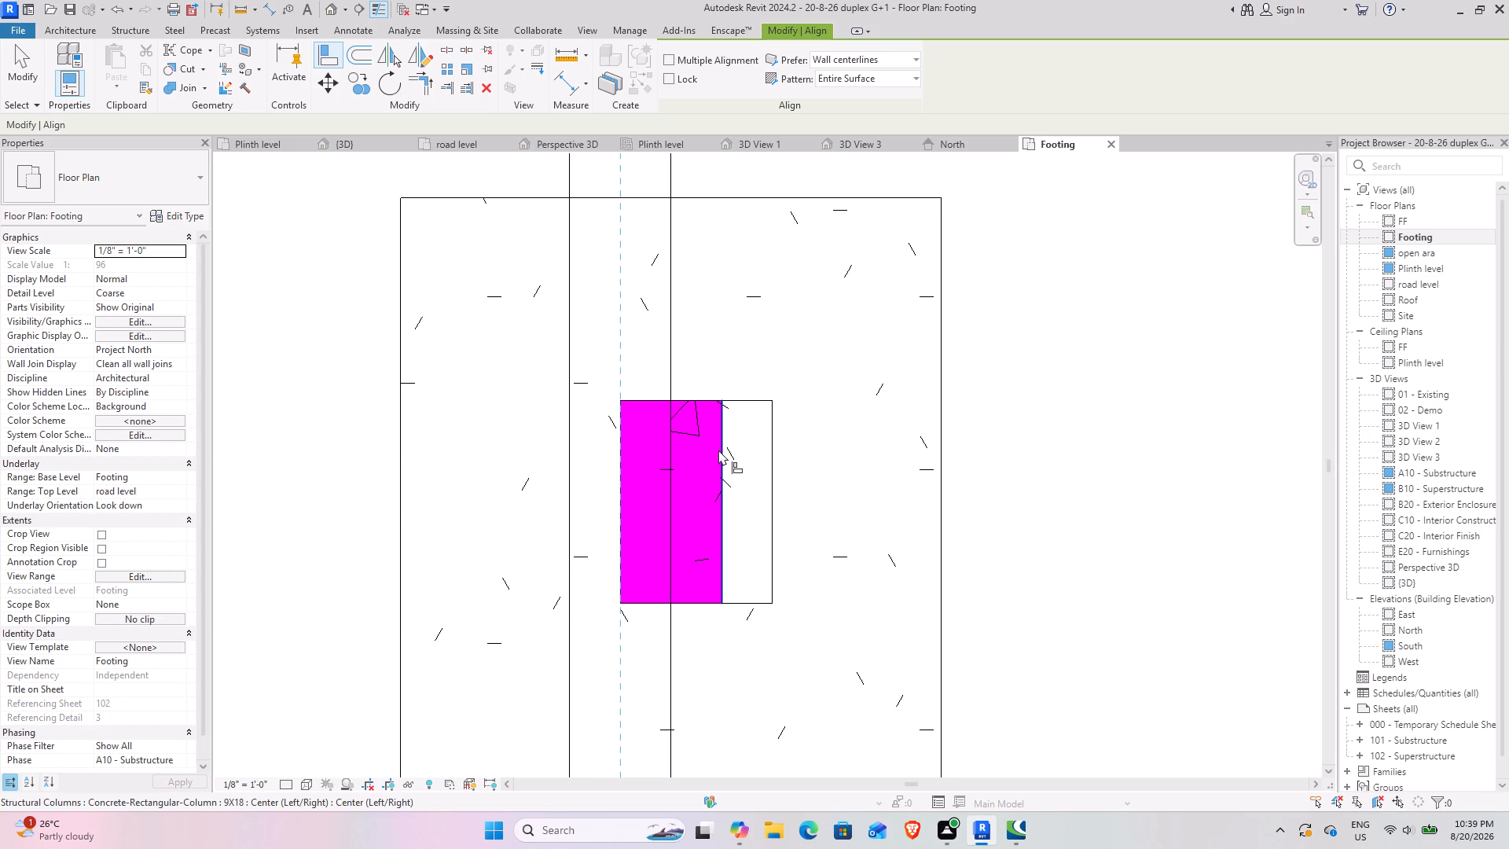
{"action": "left_click", "coordinate": [718, 450]}
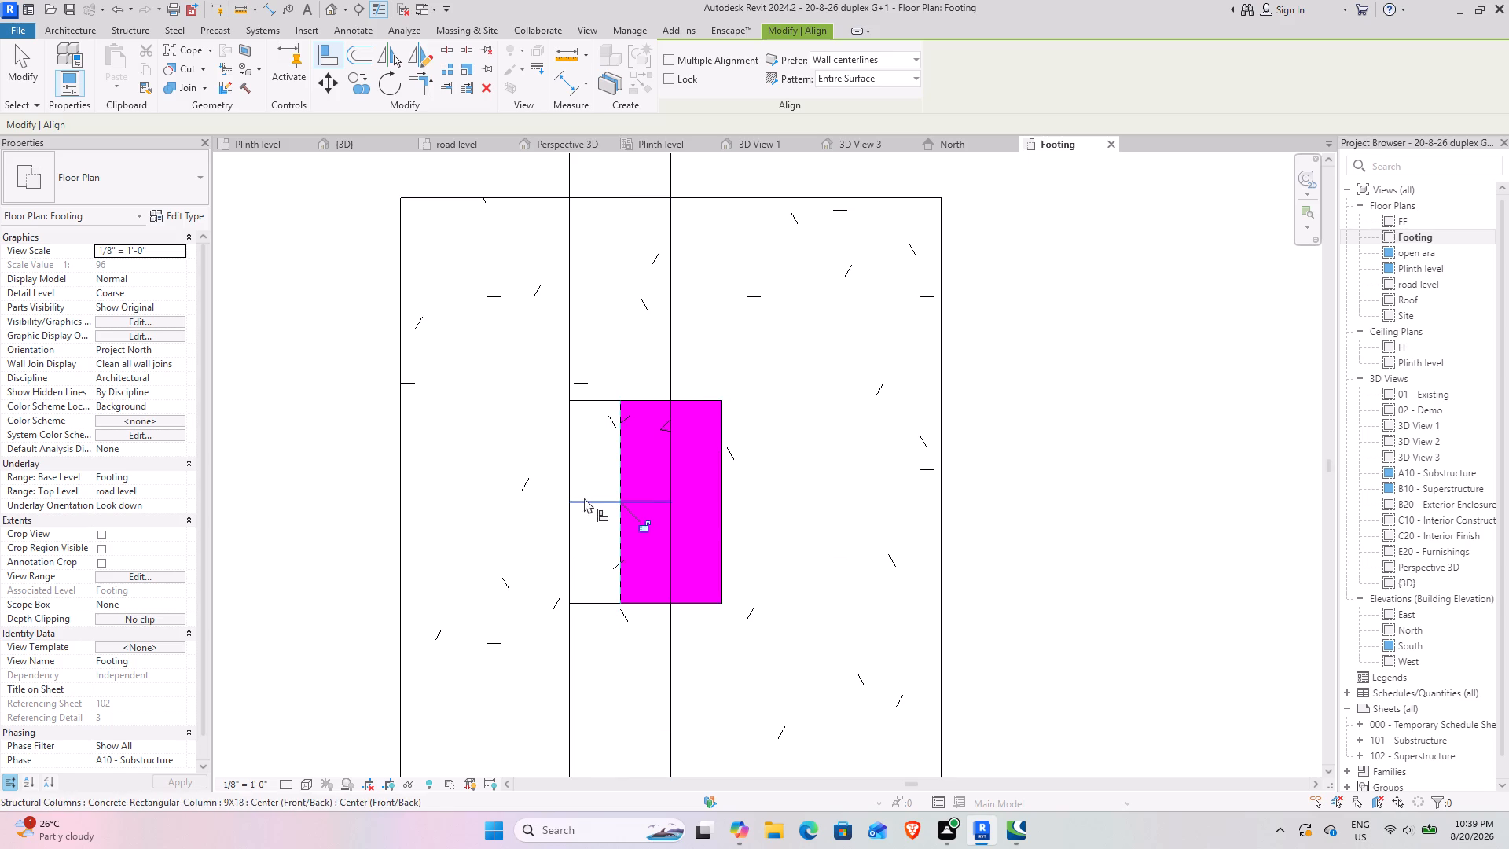
{"action": "left_click", "coordinate": [721, 499]}
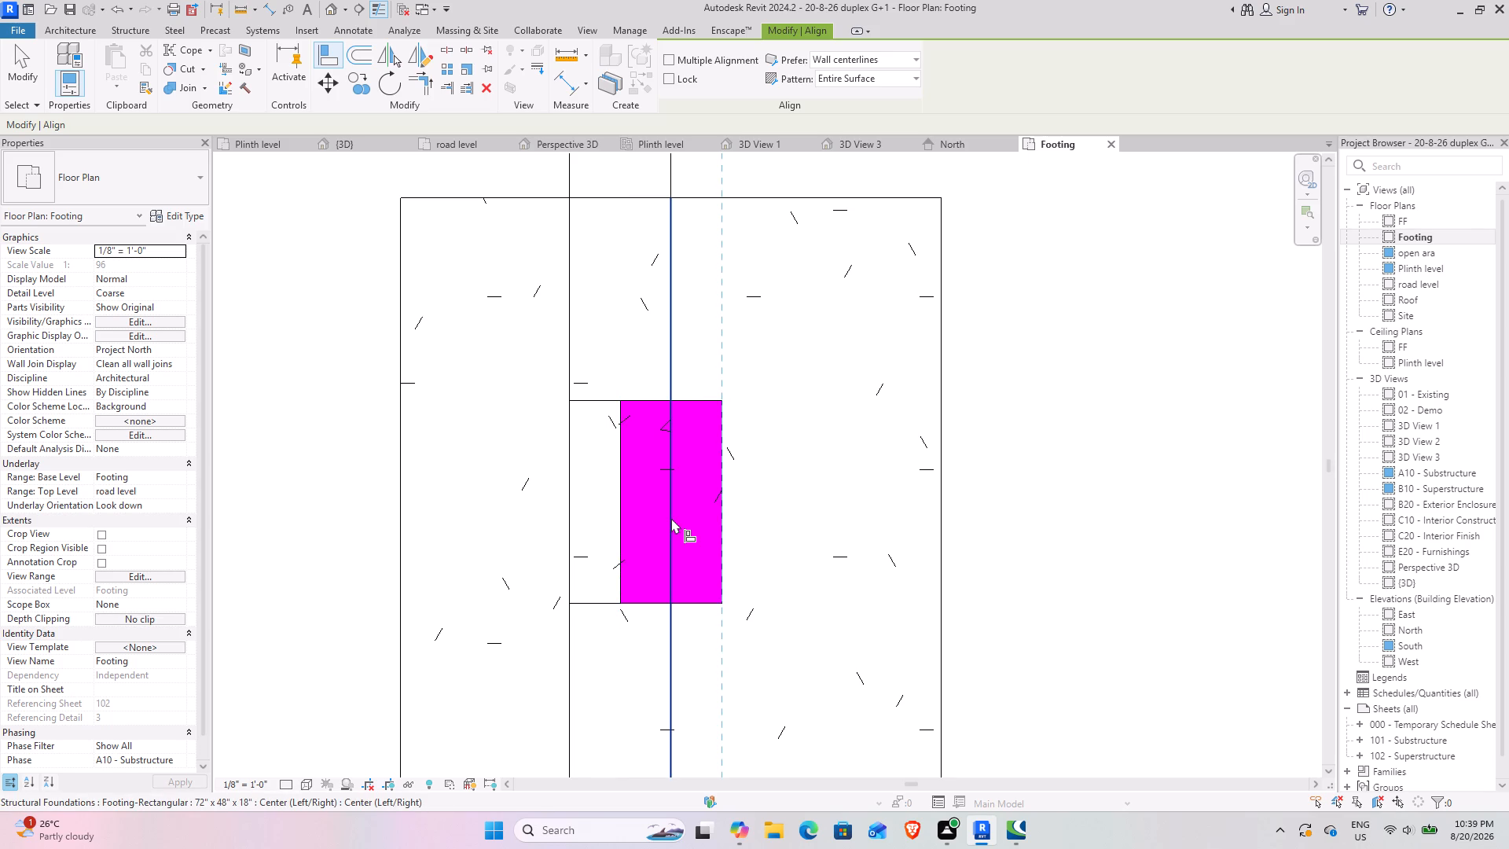
{"action": "left_click", "coordinate": [613, 469]}
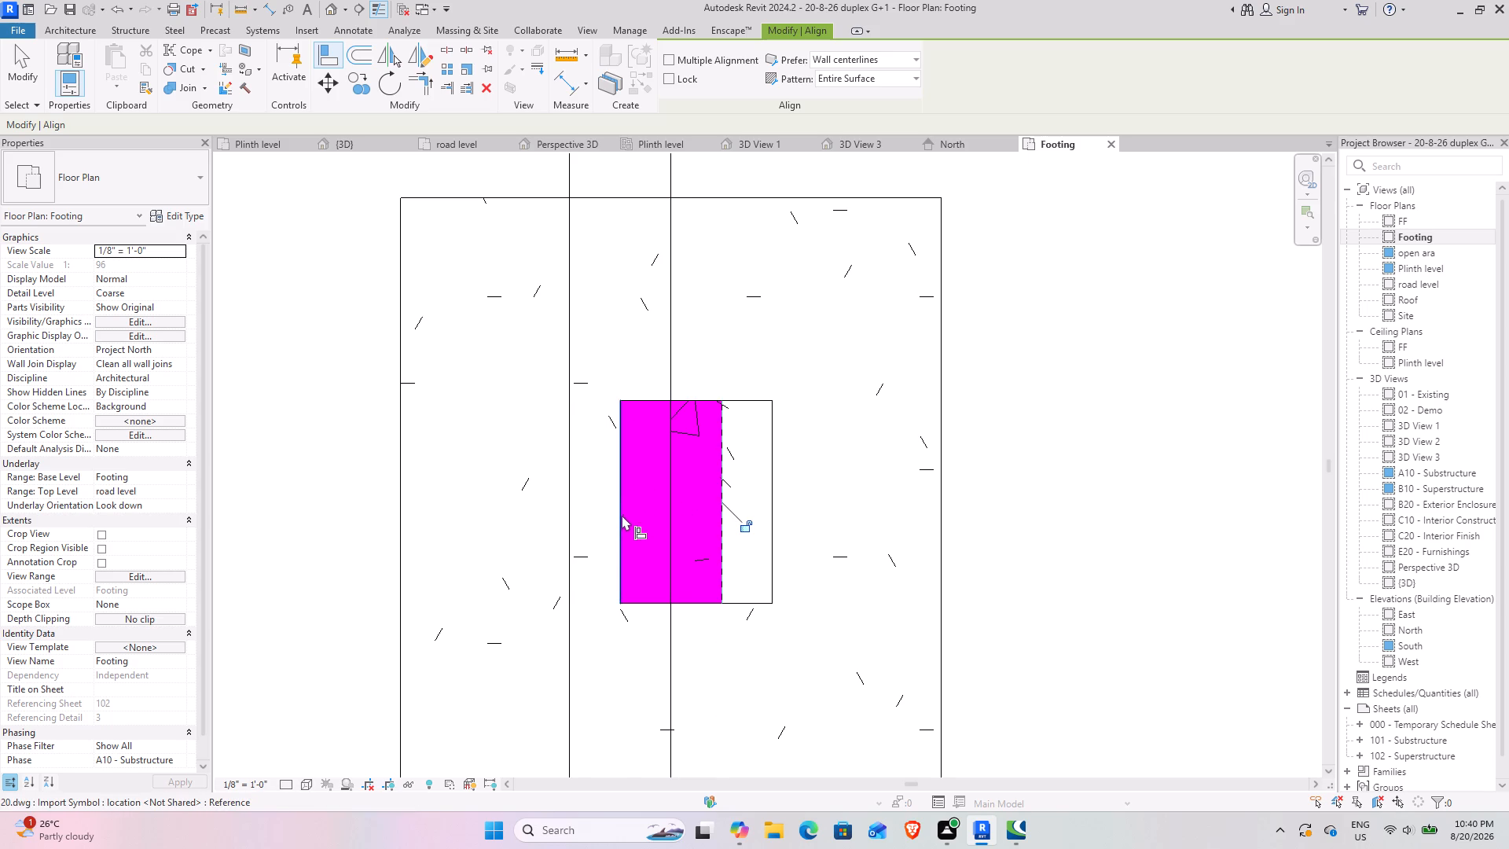
{"action": "left_click", "coordinate": [727, 447]}
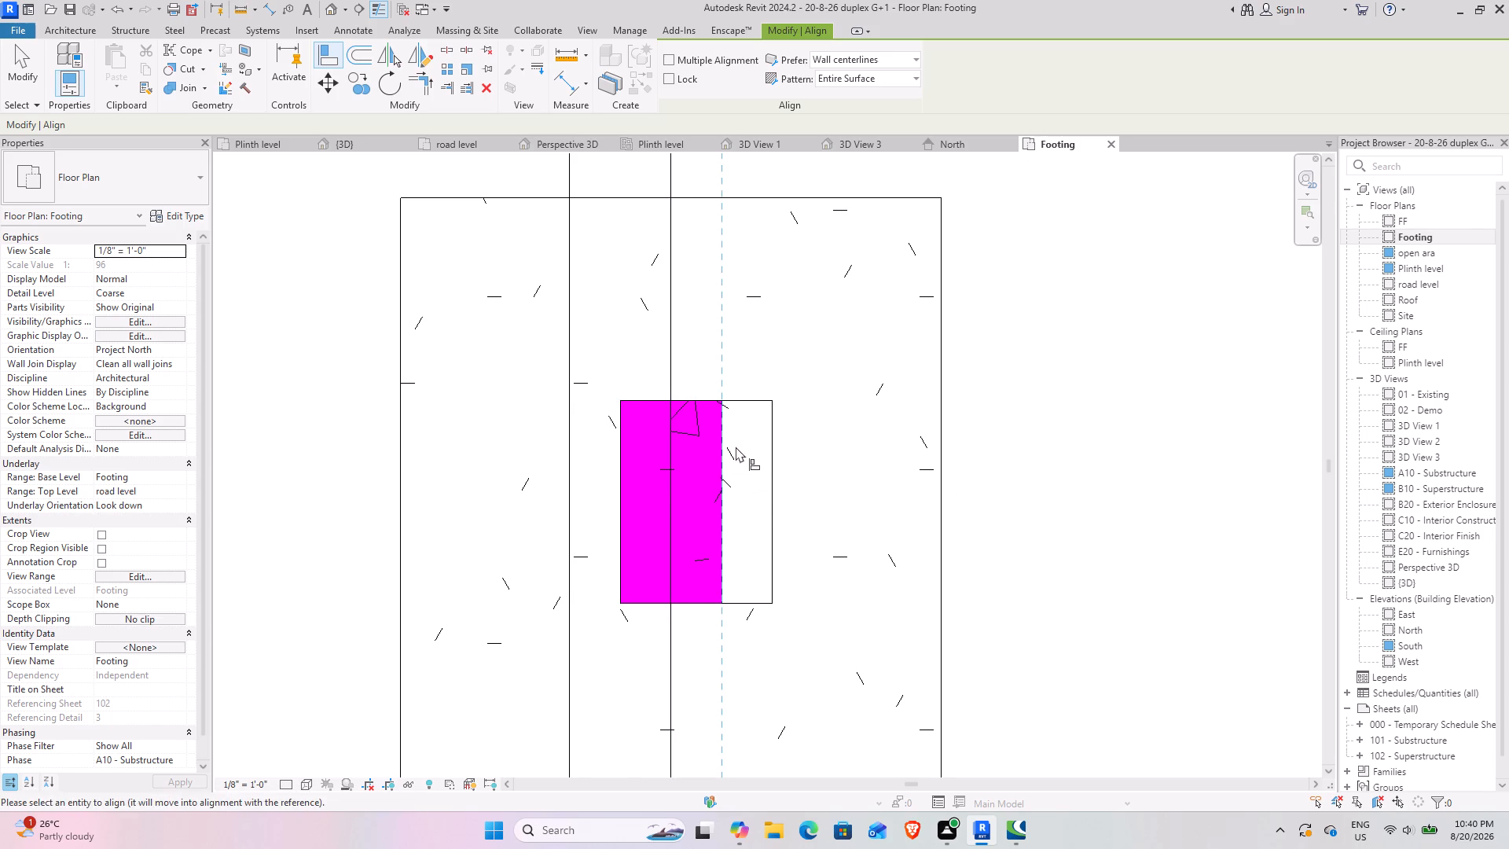
{"action": "left_click", "coordinate": [769, 470]}
Review the positions of the columns and footings across the whole Footing plan.
{"action": "scroll", "coordinate": [907, 568], "scroll_direction": "down", "scroll_amount": 15}
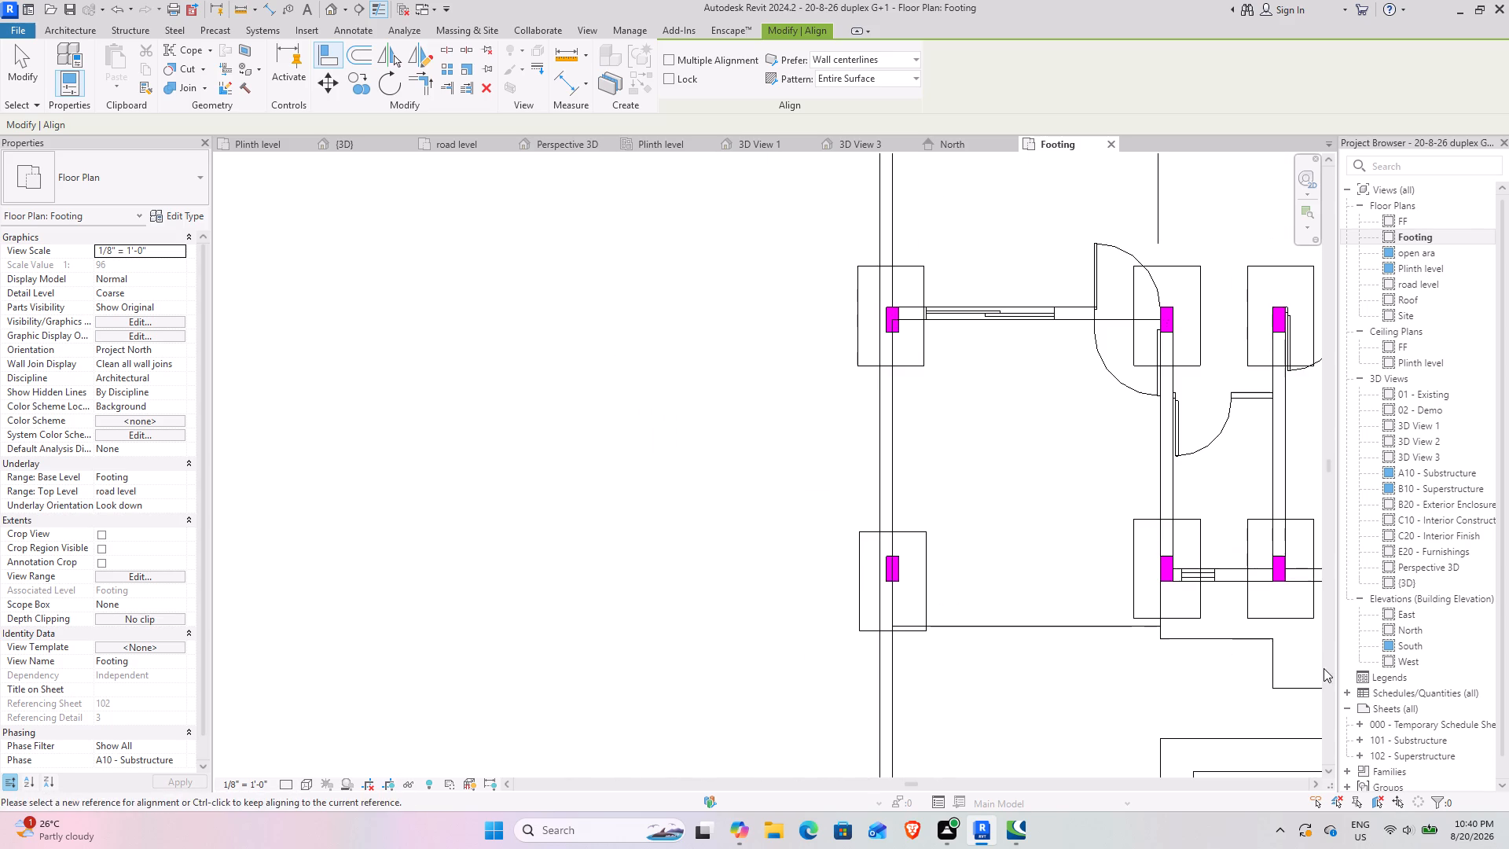
{"action": "middle_click_drag", "start_coordinate": [1198, 628], "coordinate": [652, 597]}
{"action": "scroll", "coordinate": [652, 596], "scroll_direction": "down", "scroll_amount": 4}
{"action": "middle_click_drag", "start_coordinate": [693, 666], "coordinate": [741, 624]}
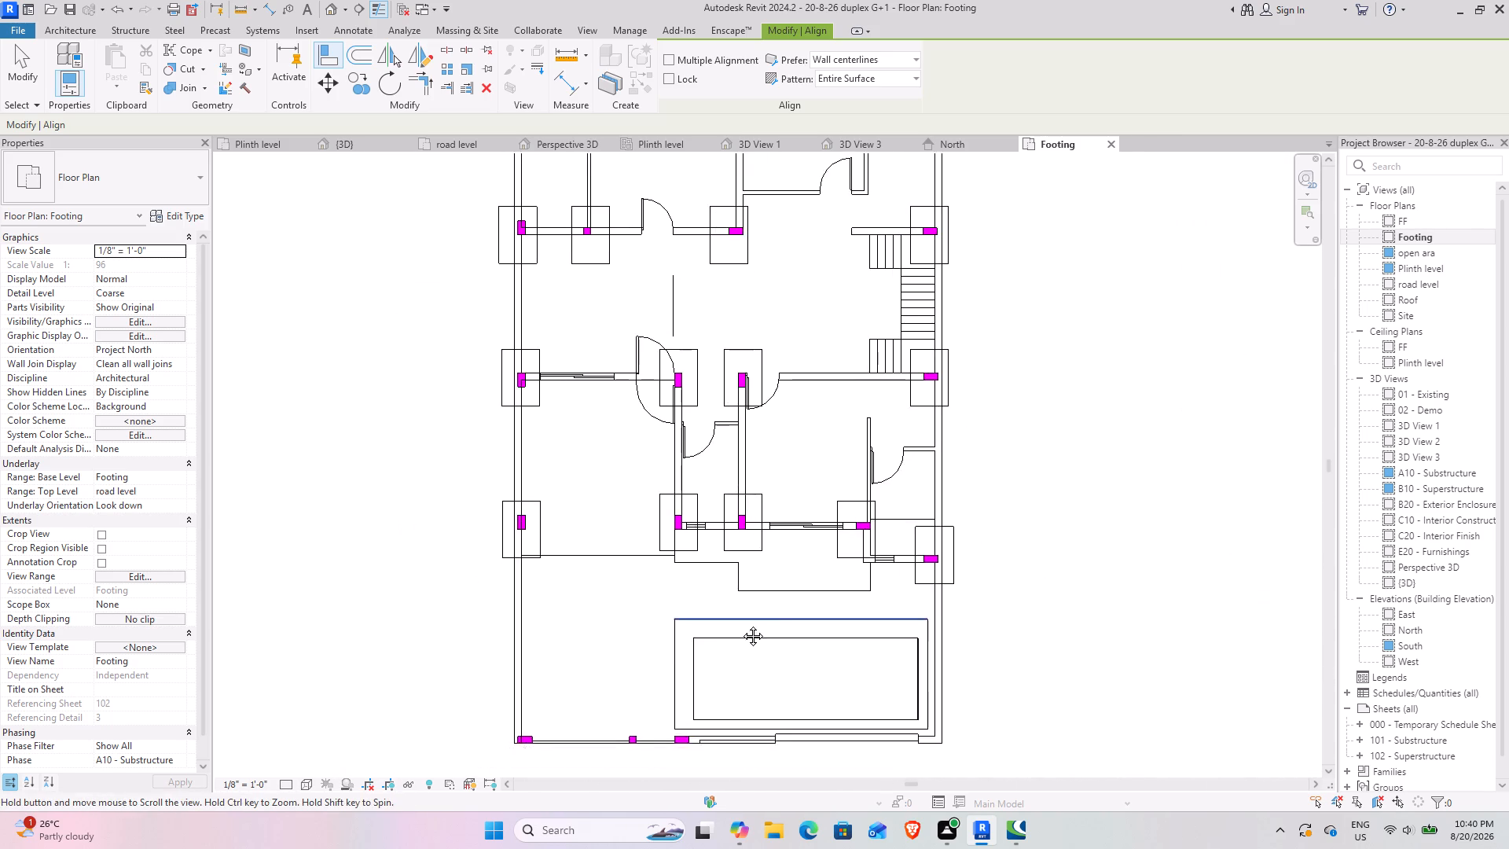
{"action": "middle_click_drag", "start_coordinate": [741, 624], "coordinate": [774, 564]}
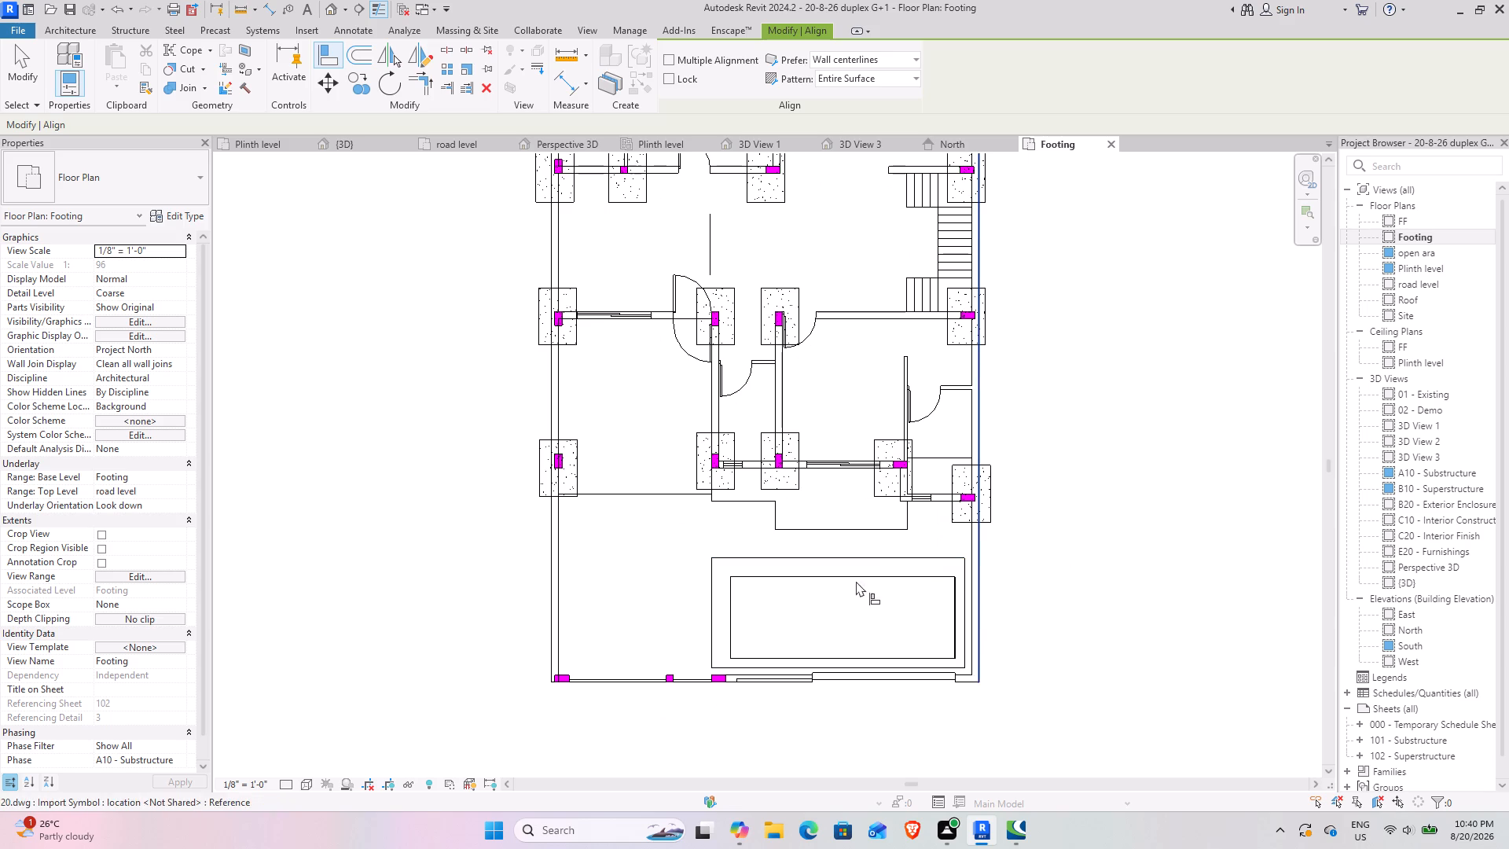
{"action": "scroll", "coordinate": [861, 367], "scroll_direction": "down", "scroll_amount": 3}
{"action": "middle_click_drag", "start_coordinate": [824, 318], "coordinate": [821, 405]}
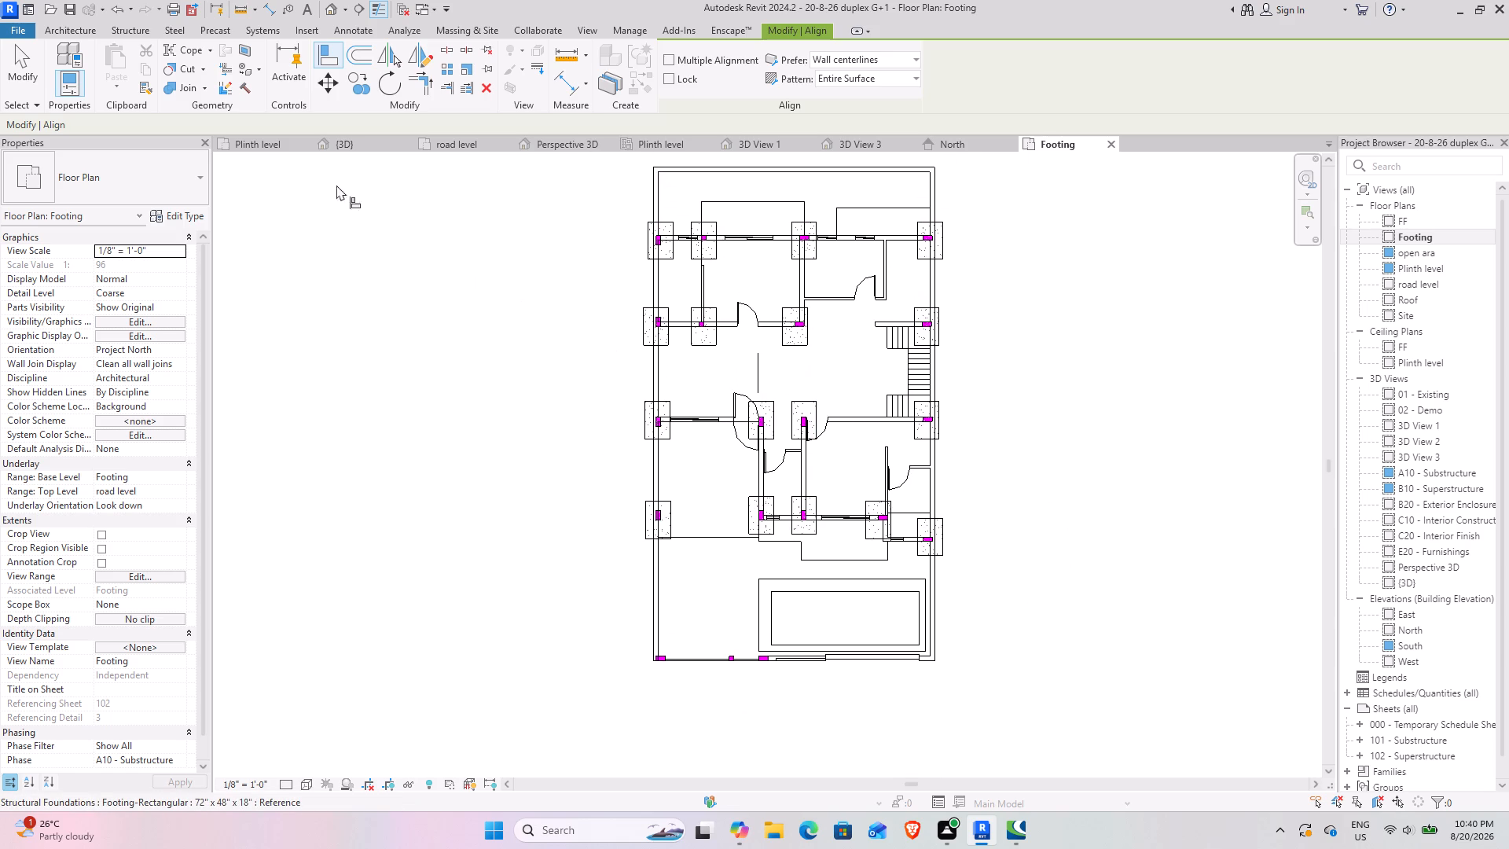
Examine the footings and structural columns beneath the building from several sides in the {3D} view.
{"action": "left_click", "coordinate": [358, 148]}
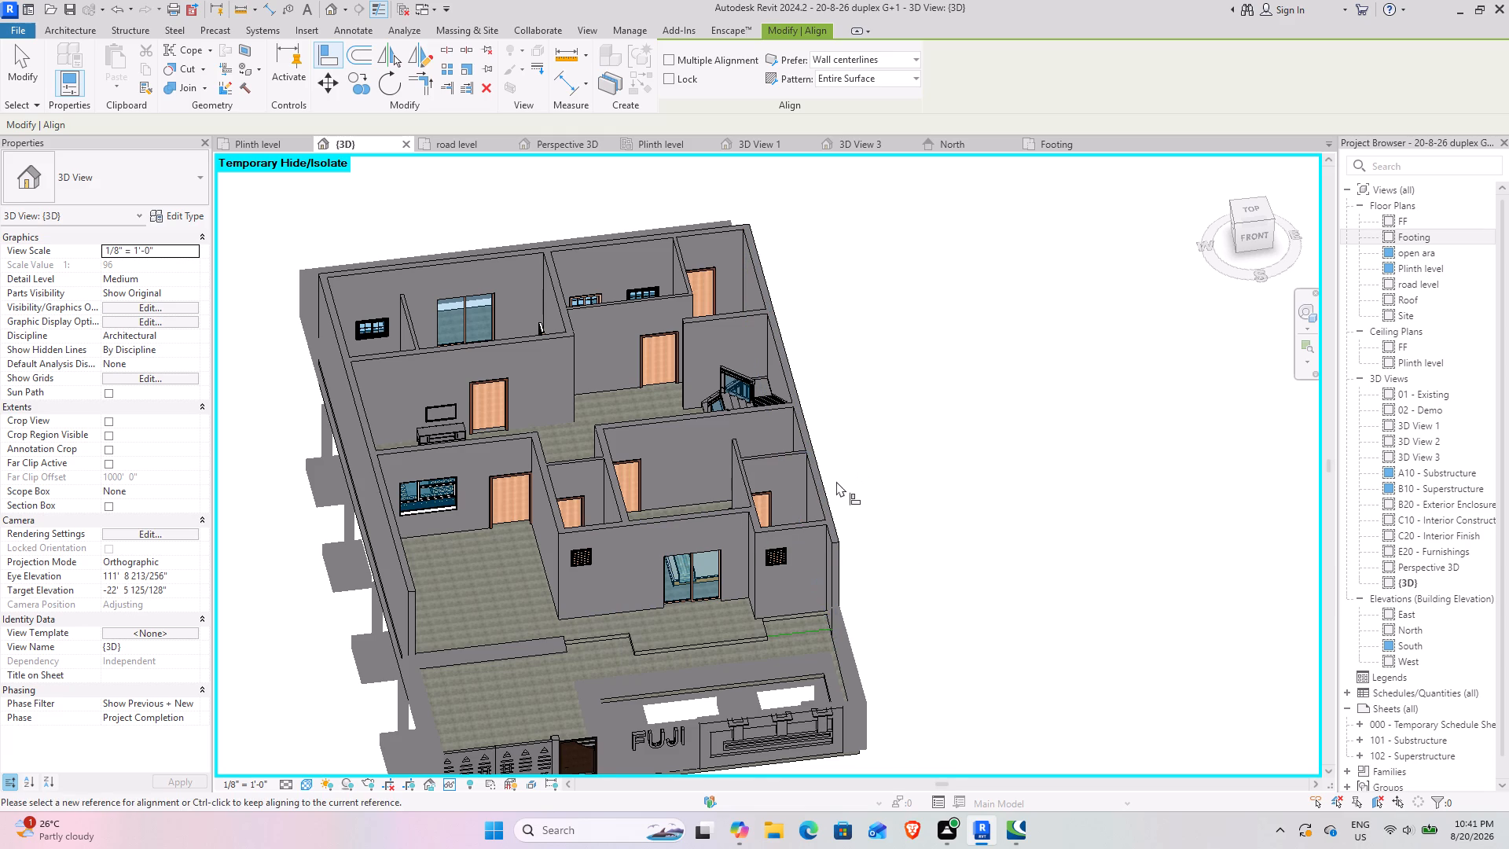
{"action": "scroll", "coordinate": [487, 508], "scroll_direction": "down", "scroll_amount": 2}
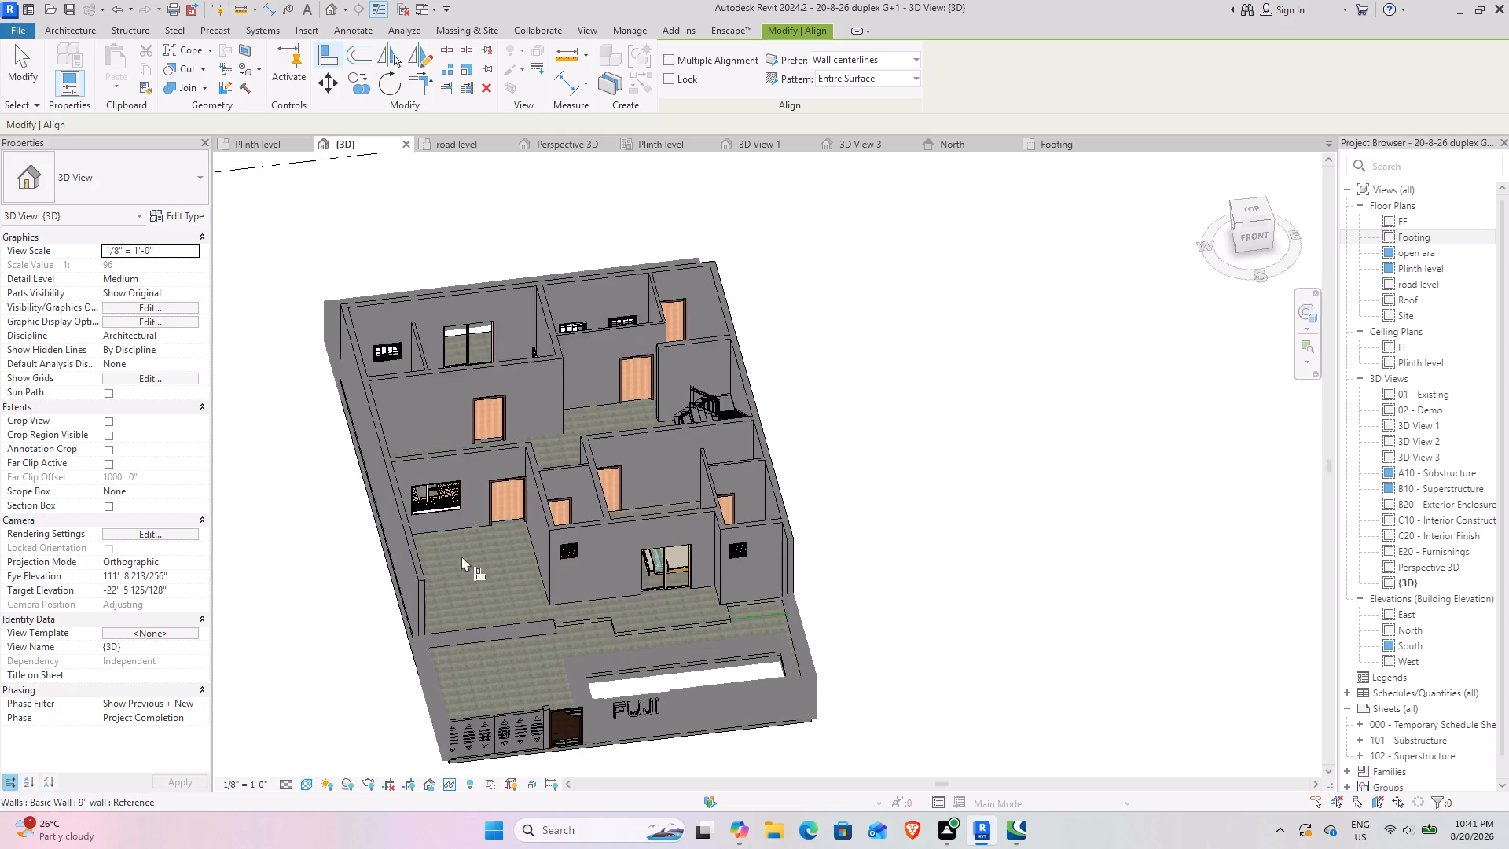
{"action": "middle_click_drag", "start_coordinate": [428, 668], "coordinate": [729, 560]}
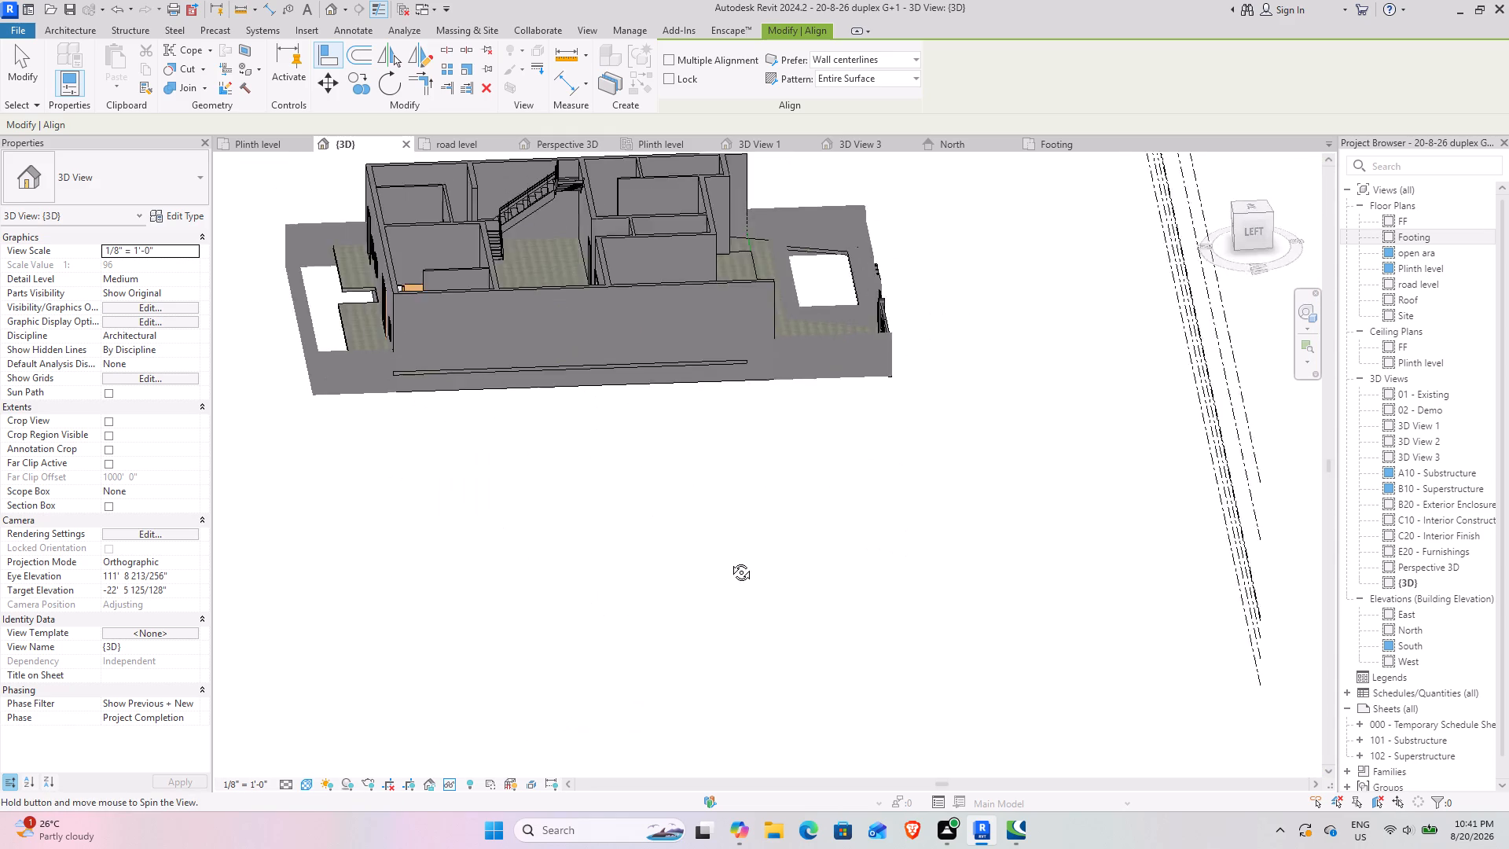
{"action": "middle_click_drag", "start_coordinate": [729, 560], "coordinate": [613, 312]}
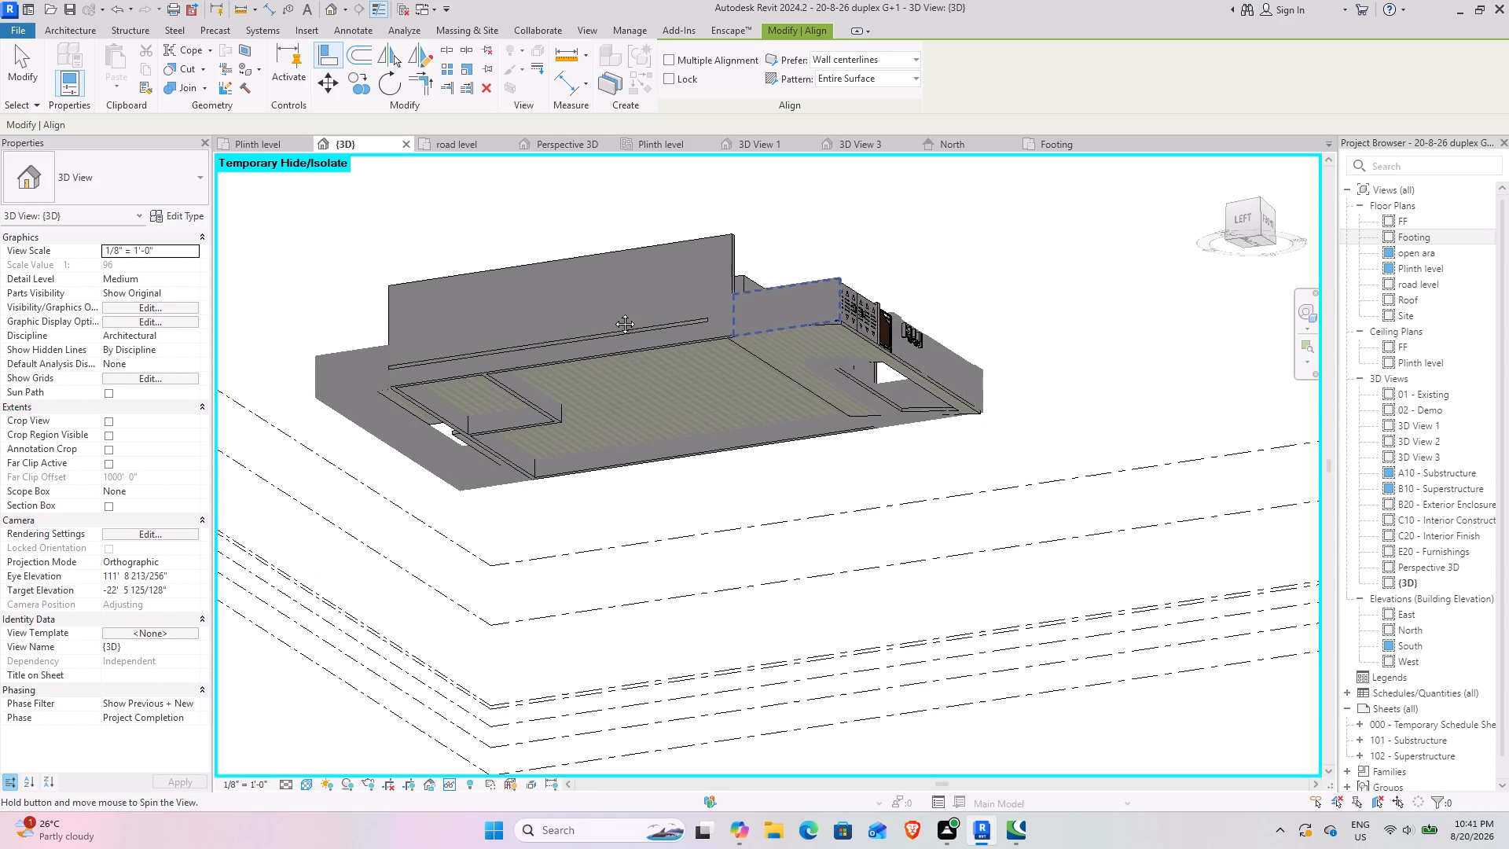
{"action": "middle_click_drag", "start_coordinate": [613, 312], "coordinate": [612, 312]}
{"action": "middle_click_drag", "start_coordinate": [777, 560], "coordinate": [771, 658], "text": "shift"}
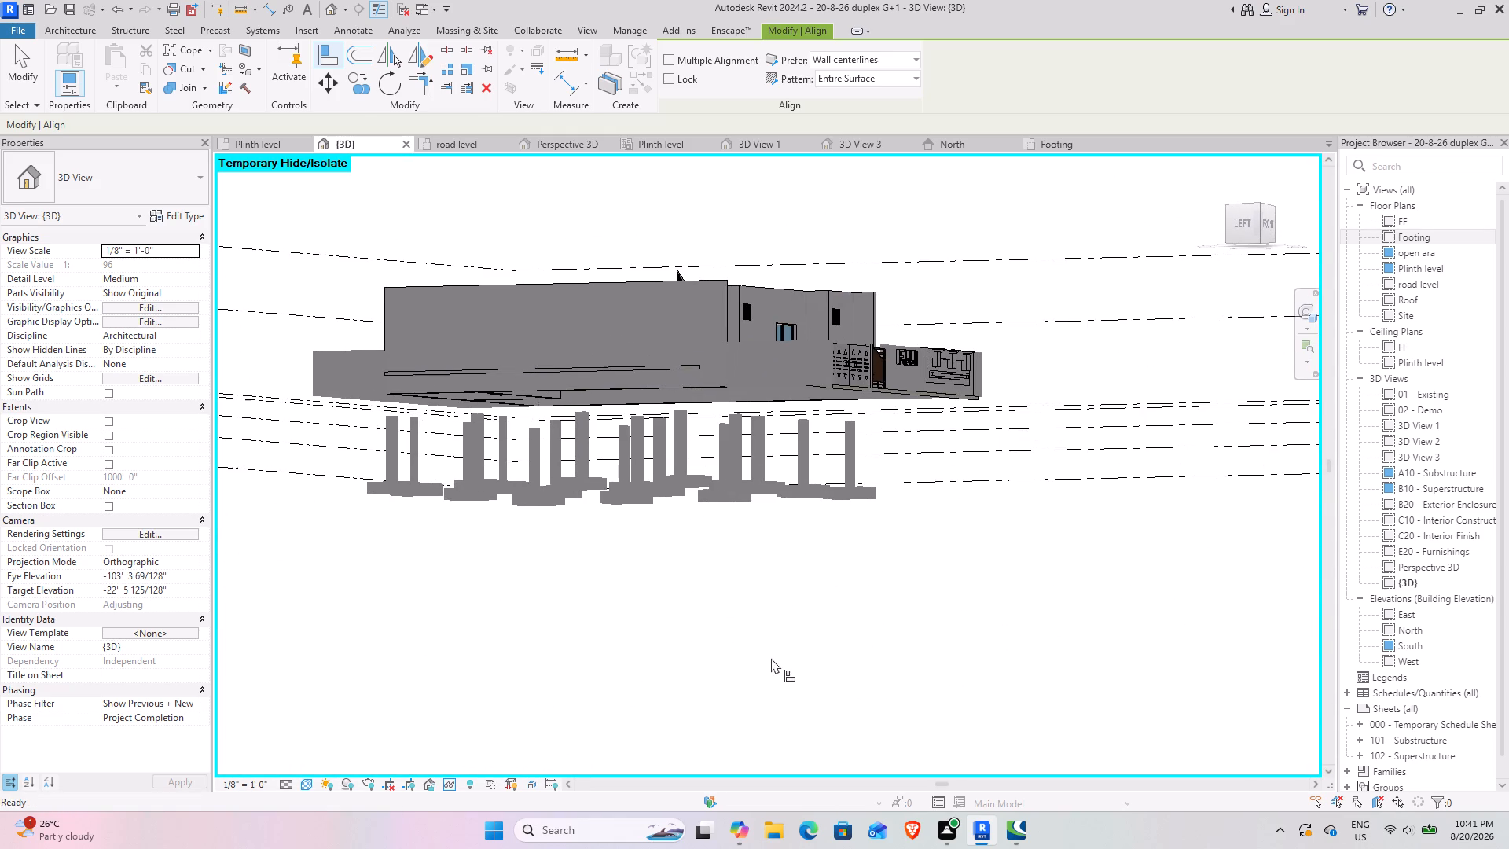
{"action": "left_click", "coordinate": [836, 600]}
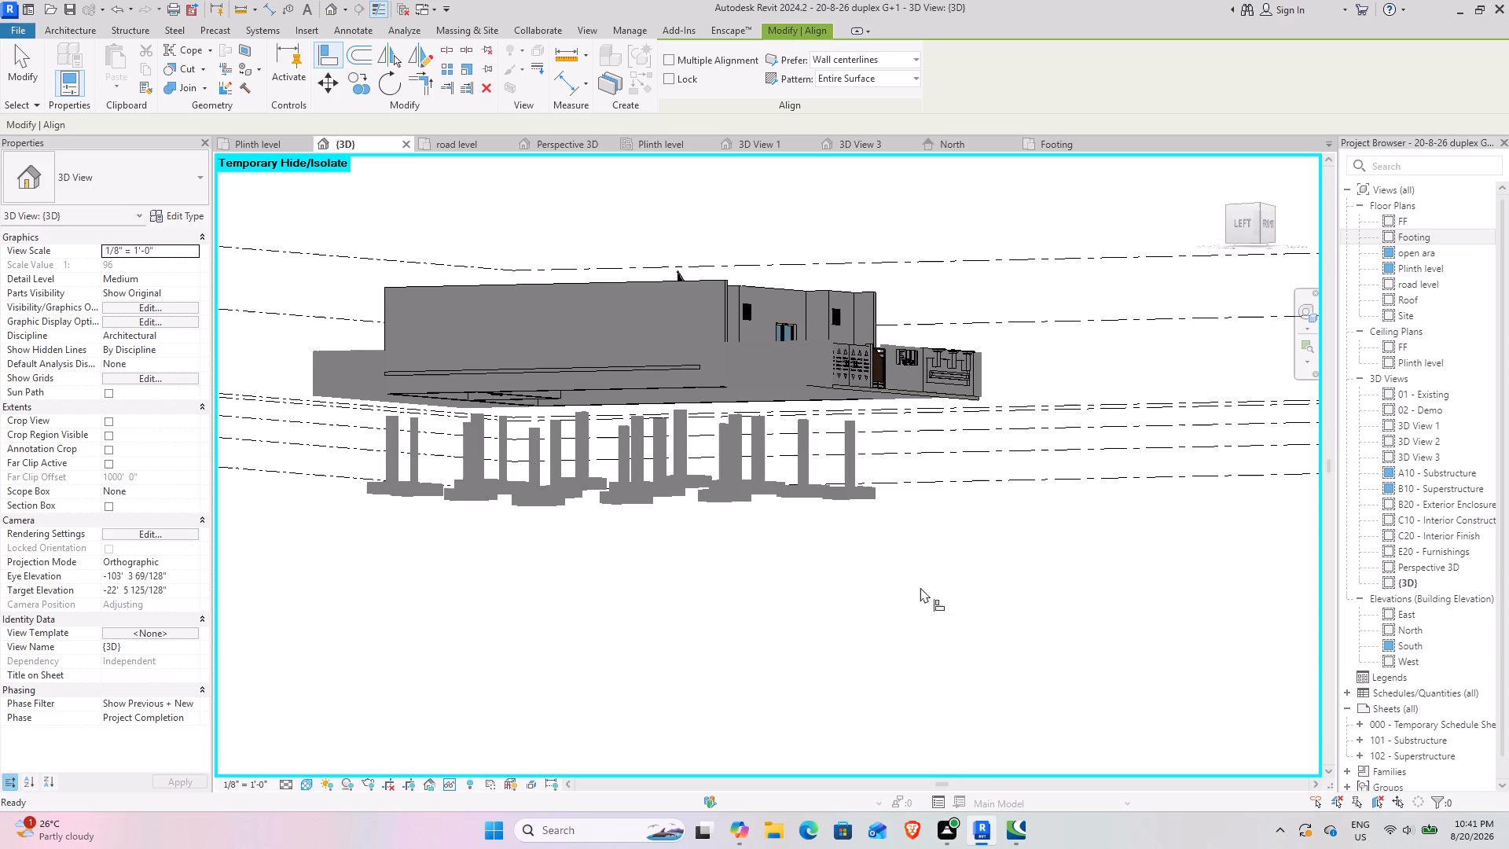
{"action": "middle_click_drag", "start_coordinate": [916, 574], "coordinate": [883, 694], "text": "shift"}
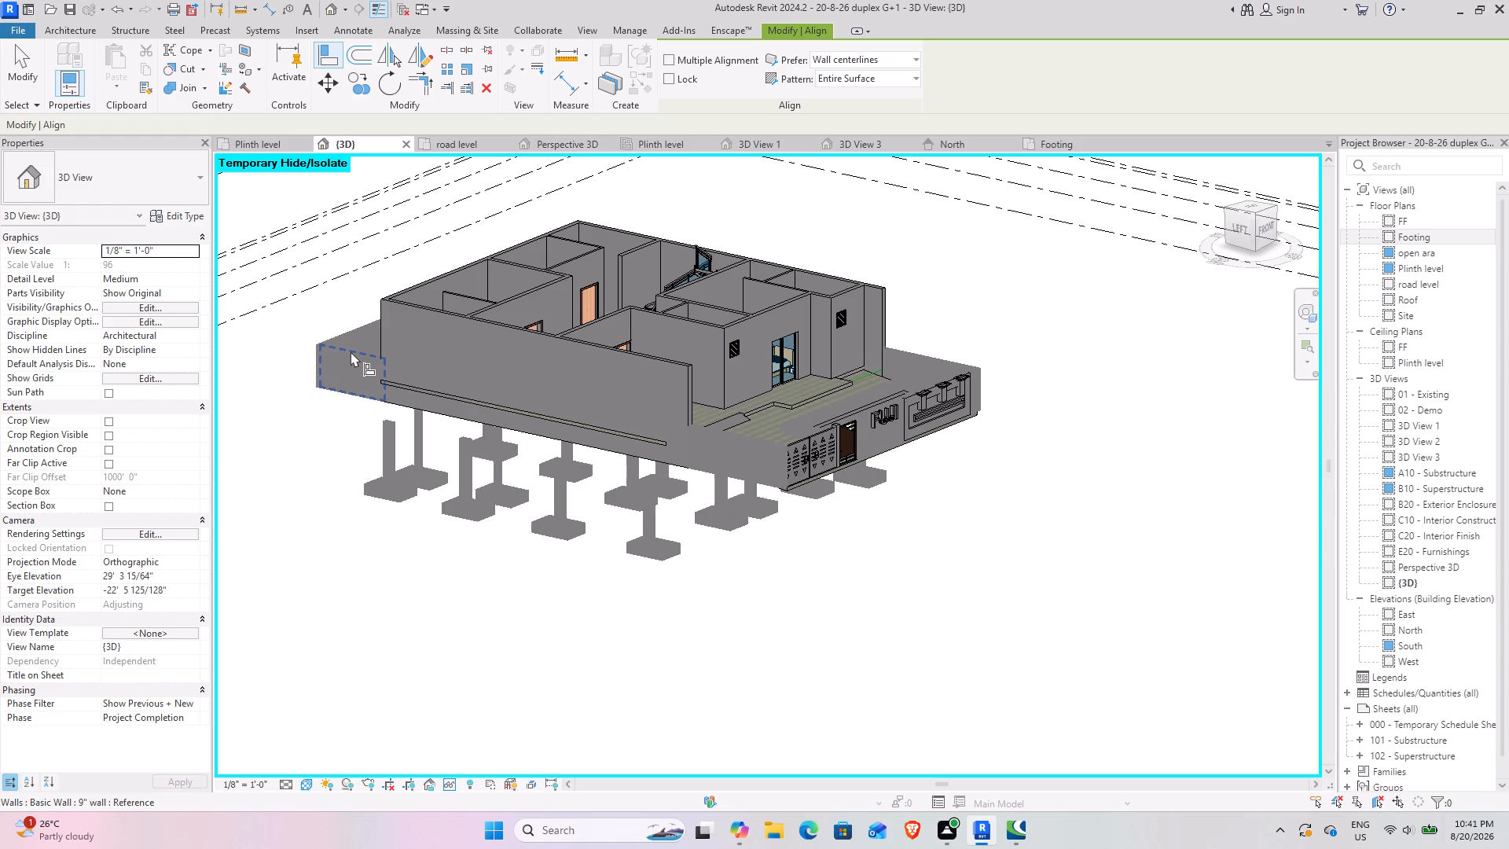
{"action": "key", "text": "Escape"}
{"action": "key", "text": "Escape"}
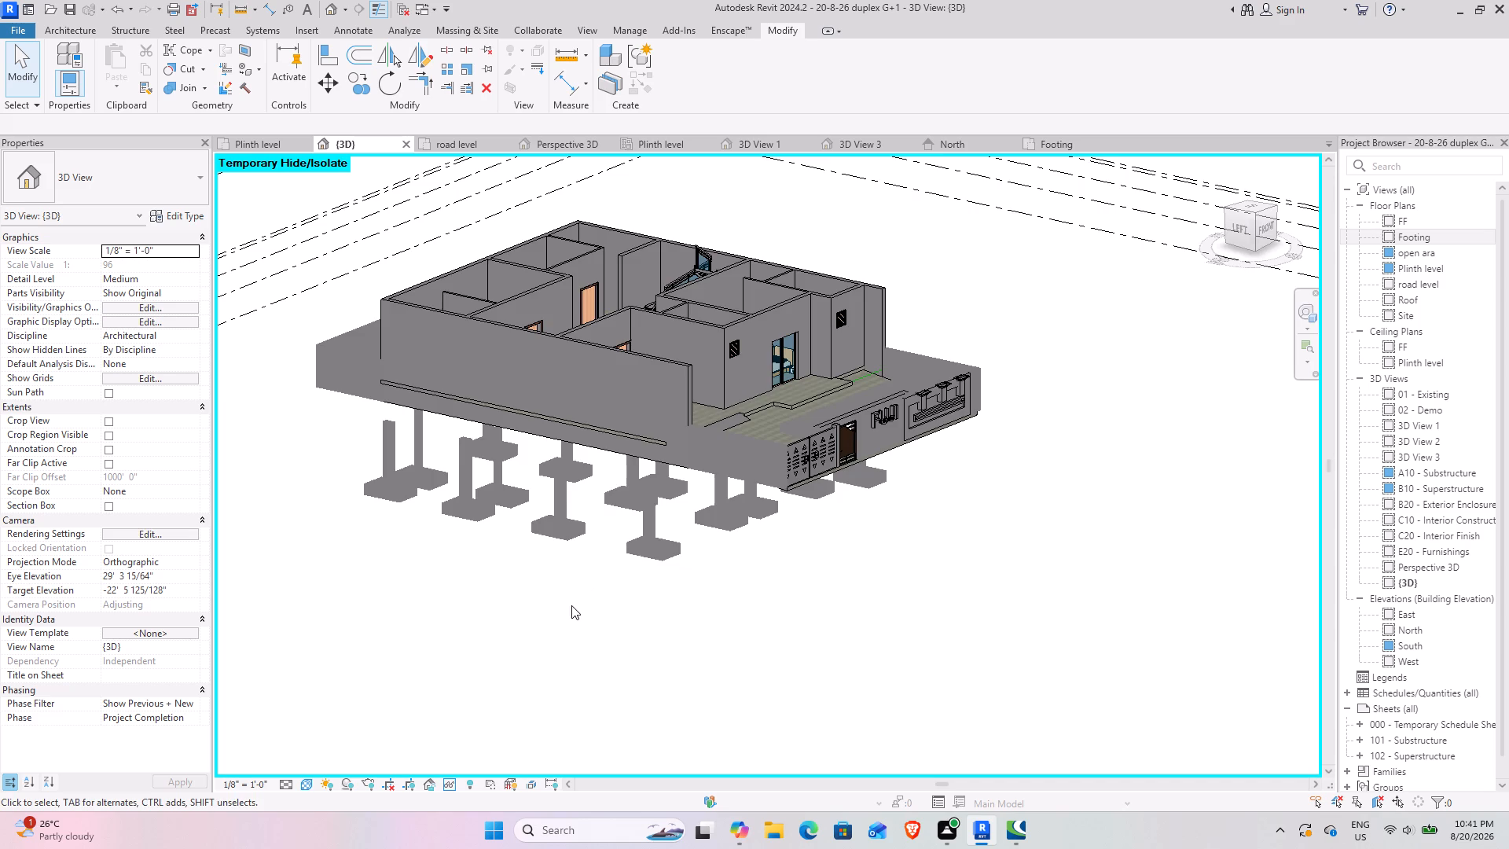
{"action": "middle_click_drag", "start_coordinate": [571, 605], "coordinate": [673, 516], "text": "shift"}
{"action": "middle_click_drag", "start_coordinate": [986, 613], "coordinate": [604, 624], "text": "shift"}
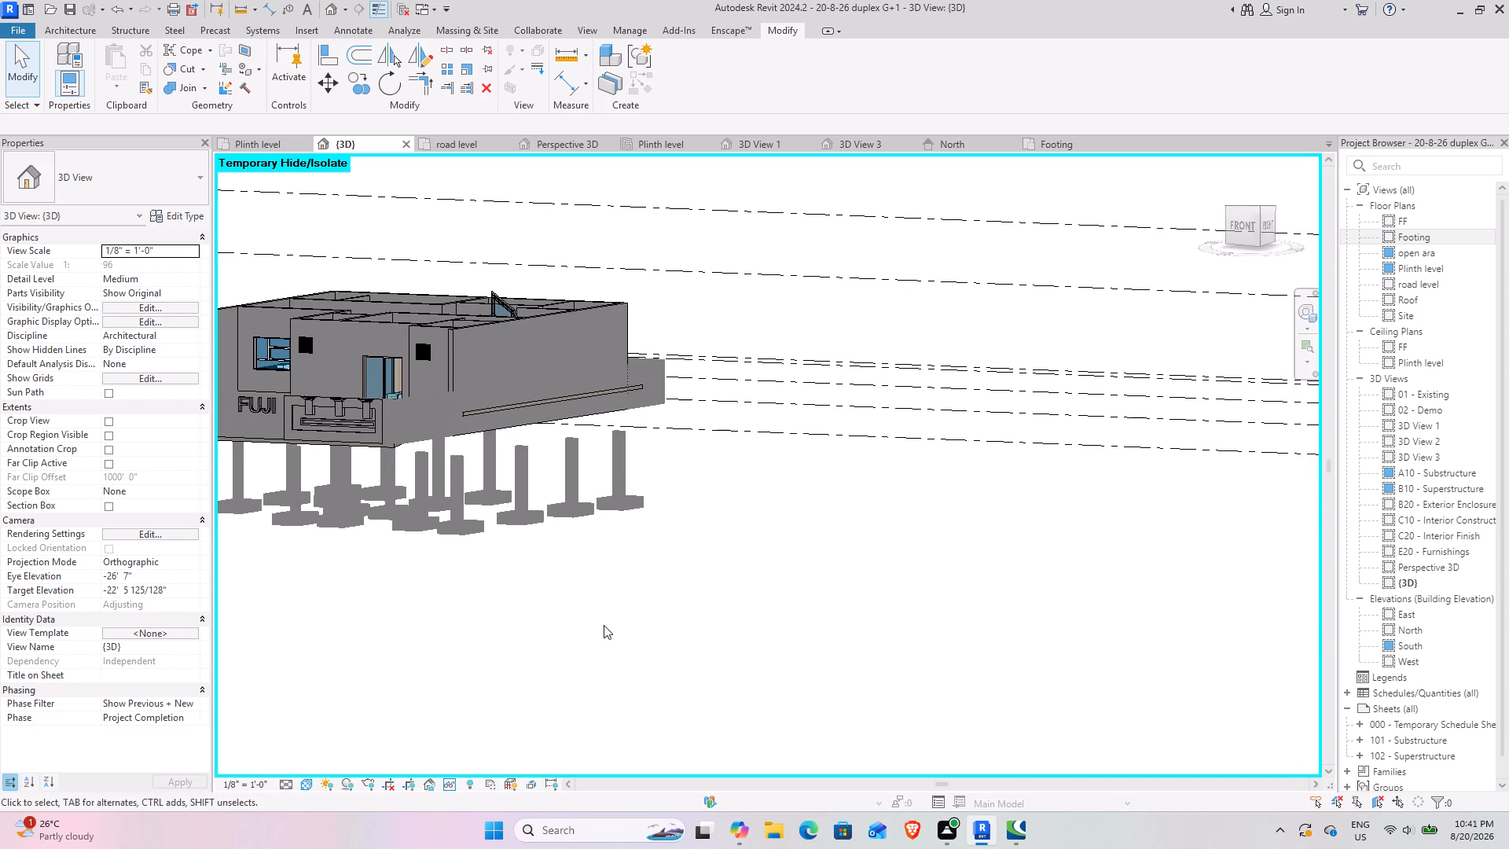
{"action": "middle_click_drag", "start_coordinate": [539, 547], "coordinate": [625, 596]}
{"action": "scroll", "coordinate": [424, 526], "scroll_direction": "up", "scroll_amount": 3}
{"action": "middle_click_drag", "start_coordinate": [398, 603], "coordinate": [645, 575], "text": "shift"}
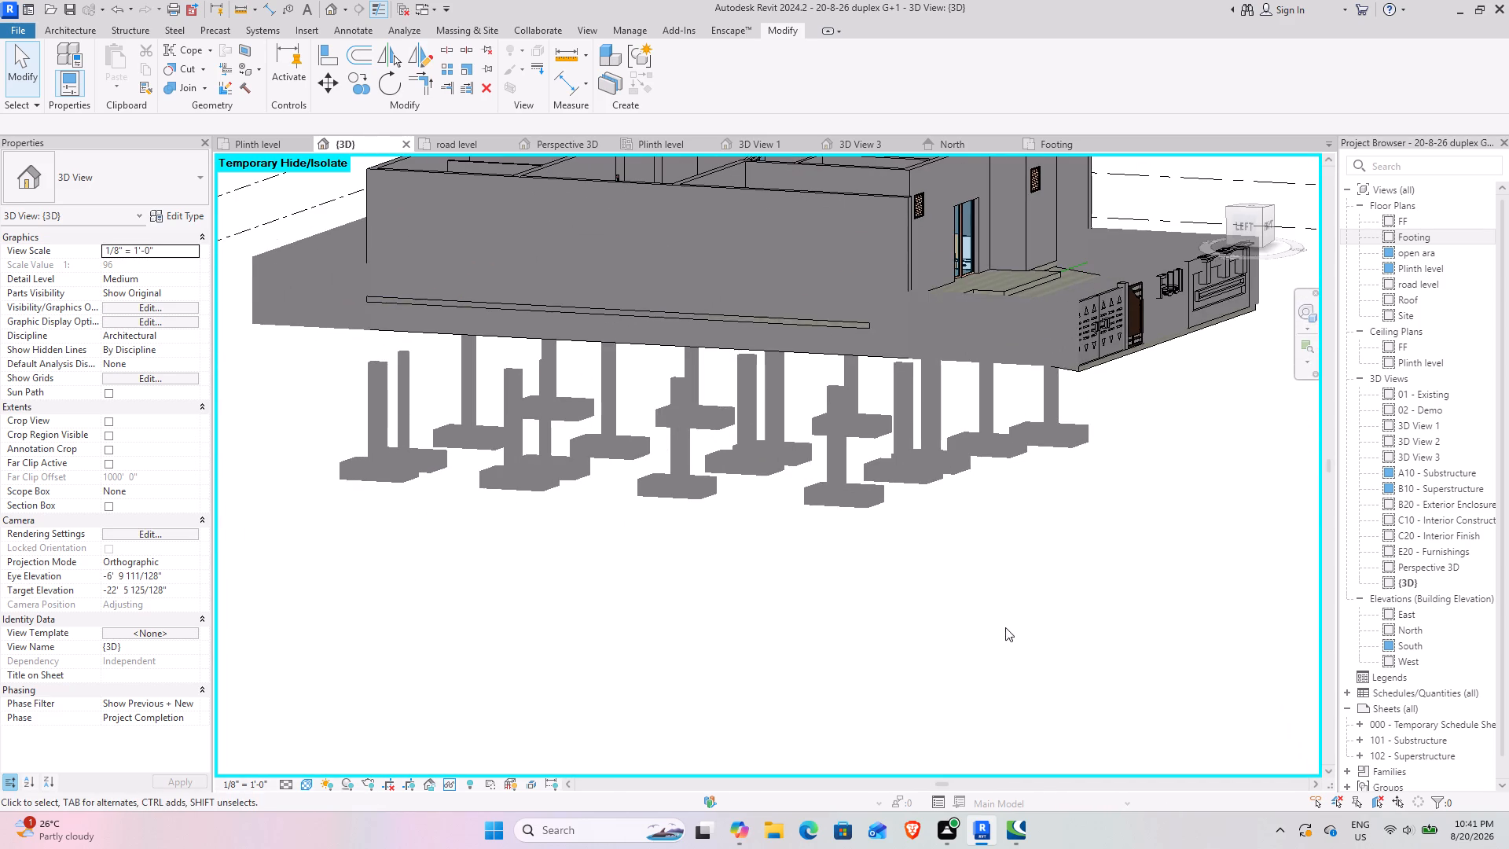
{"action": "middle_click_drag", "start_coordinate": [1002, 619], "coordinate": [905, 638], "text": "shift"}
{"action": "scroll", "coordinate": [882, 503], "scroll_direction": "down", "scroll_amount": 4}
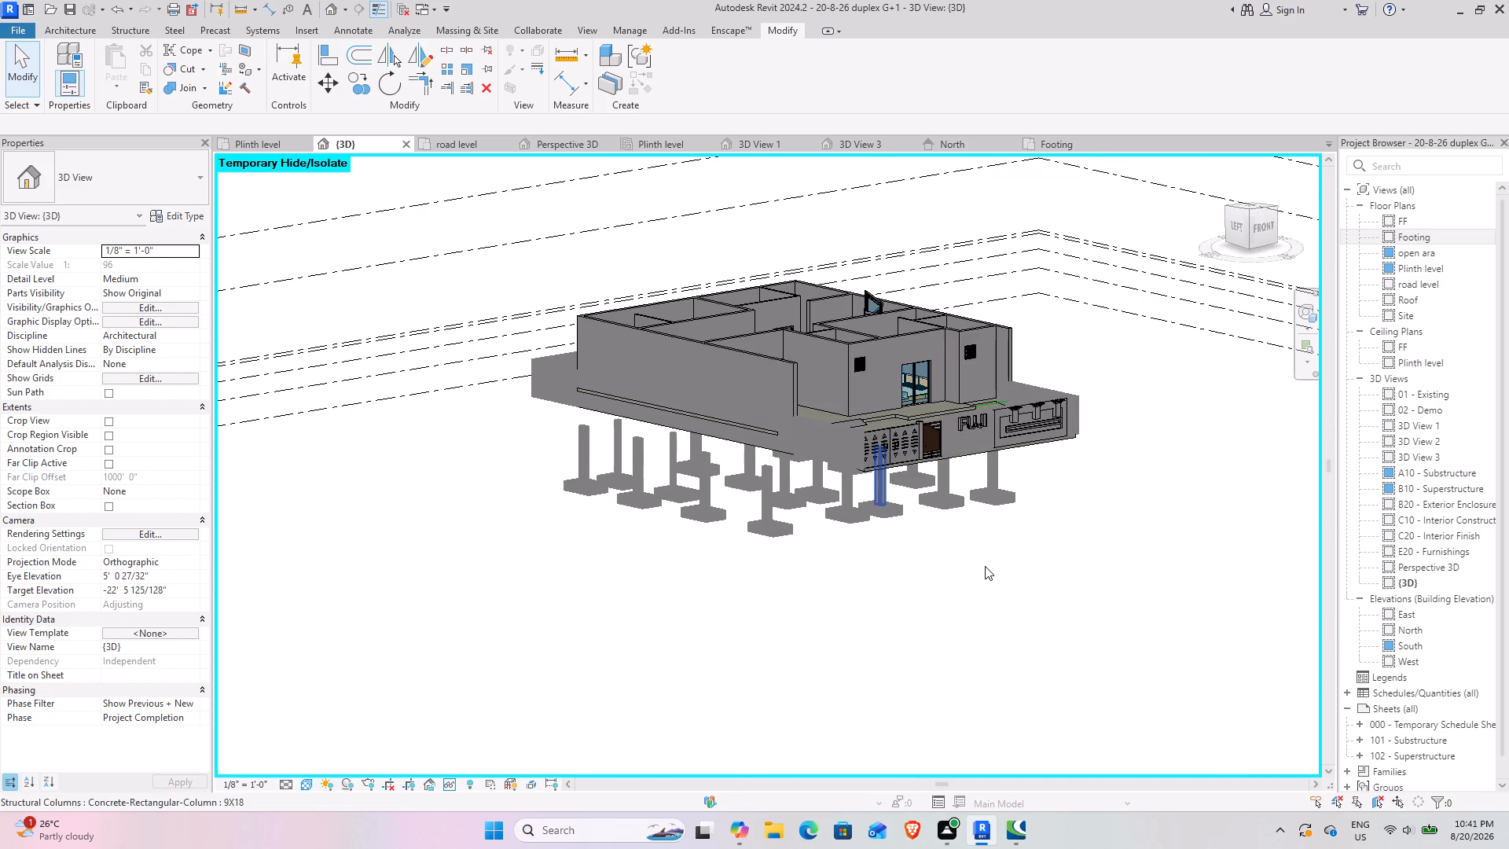
{"action": "middle_click_drag", "start_coordinate": [986, 566], "coordinate": [894, 518], "text": "shift"}
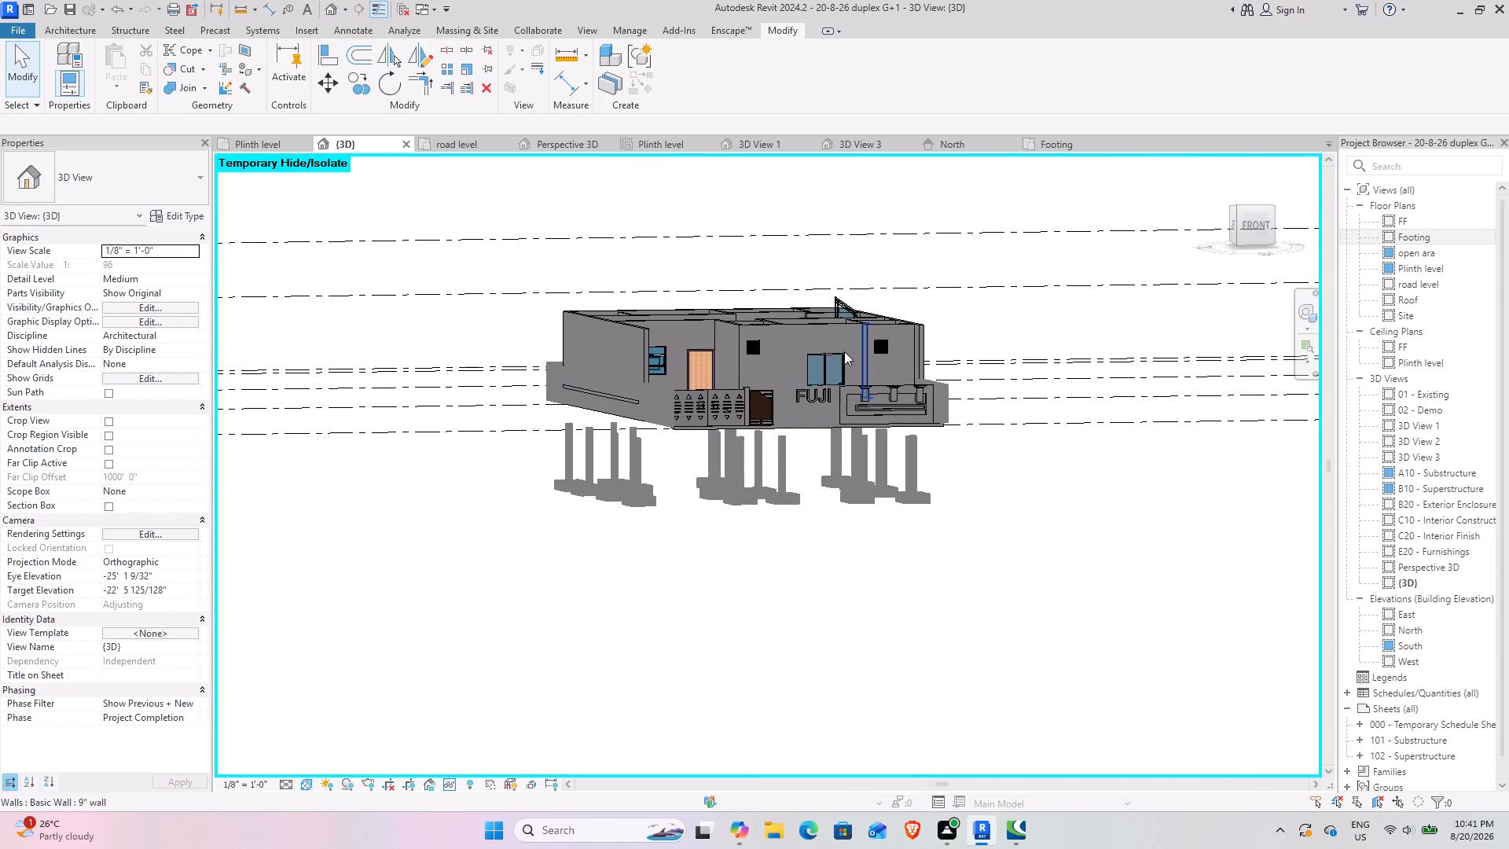
{"action": "left_click", "coordinate": [261, 144]}
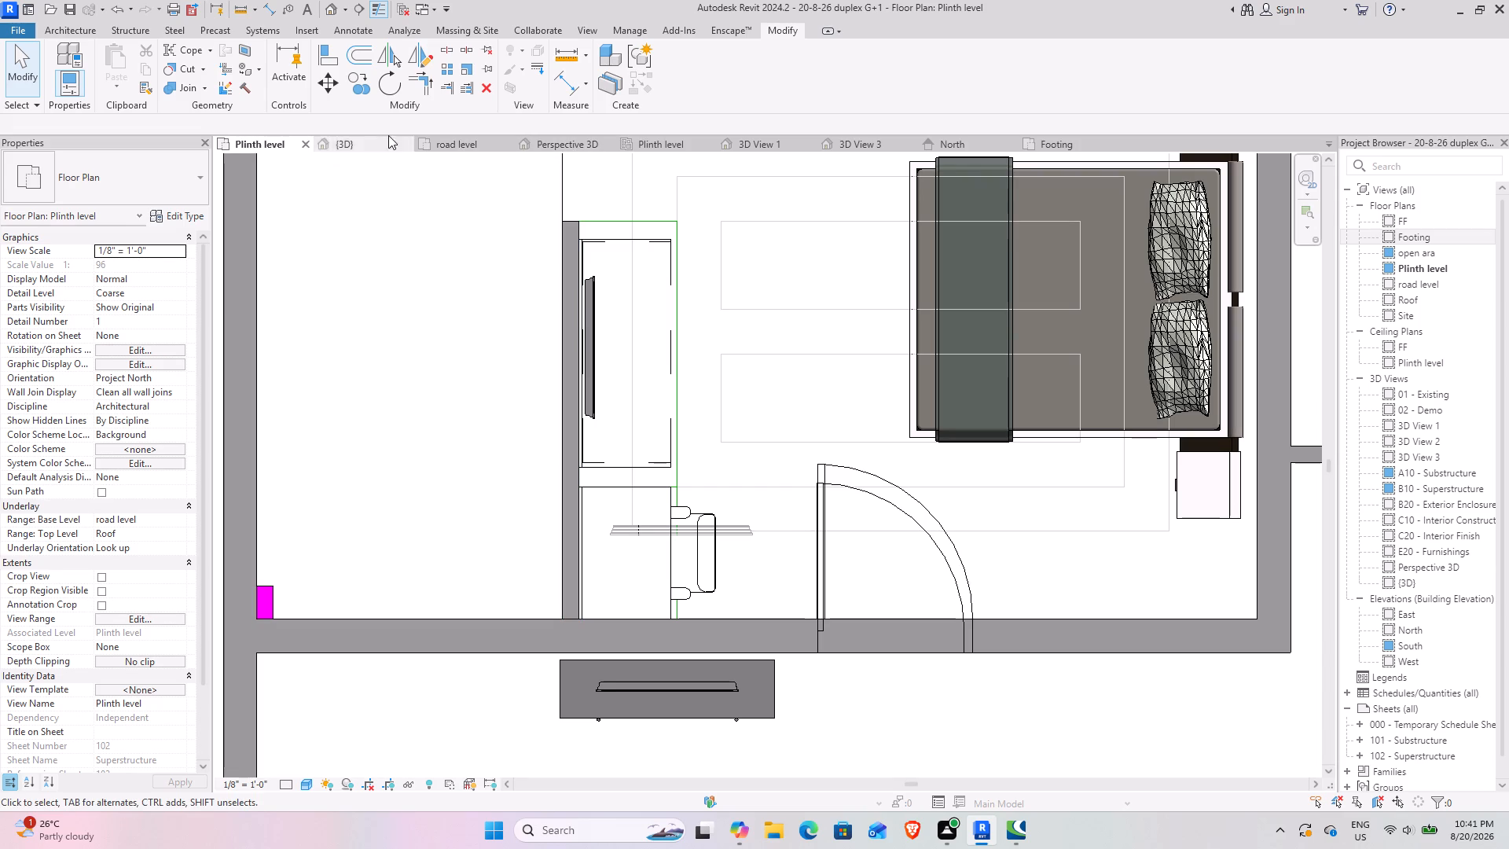
{"action": "left_click", "coordinate": [369, 140]}
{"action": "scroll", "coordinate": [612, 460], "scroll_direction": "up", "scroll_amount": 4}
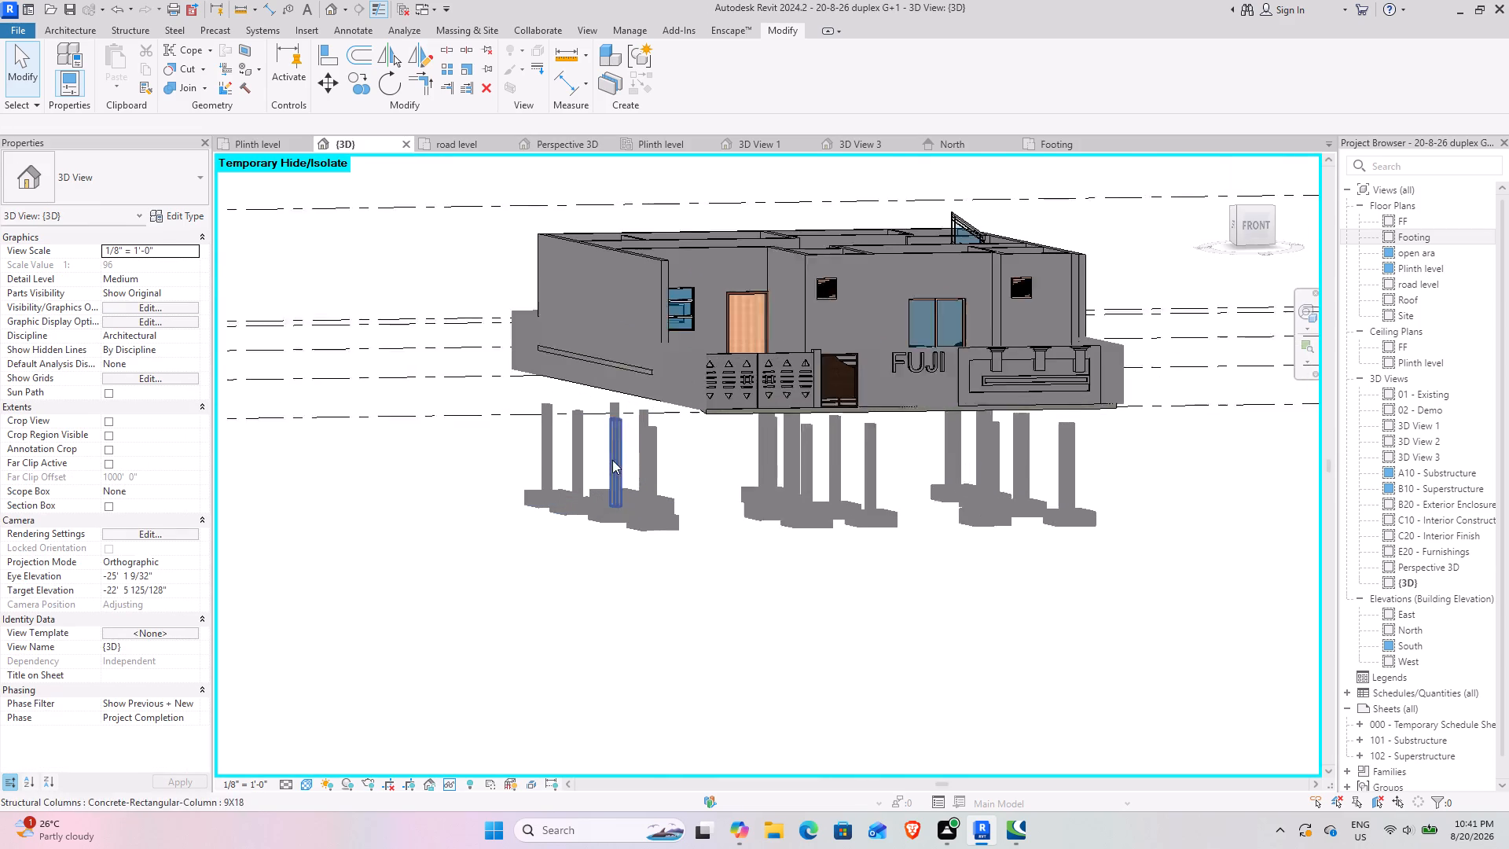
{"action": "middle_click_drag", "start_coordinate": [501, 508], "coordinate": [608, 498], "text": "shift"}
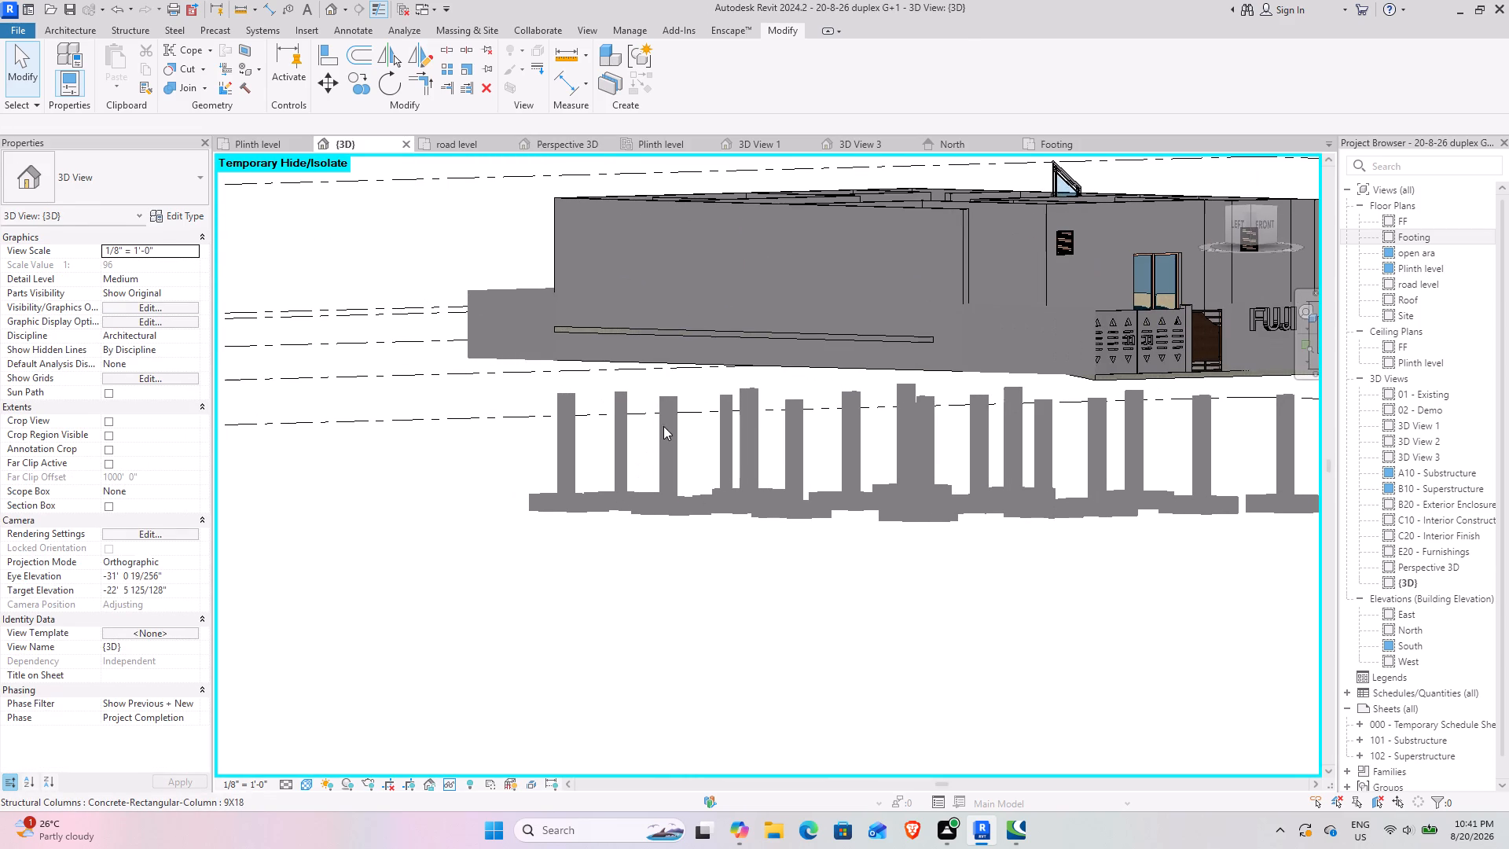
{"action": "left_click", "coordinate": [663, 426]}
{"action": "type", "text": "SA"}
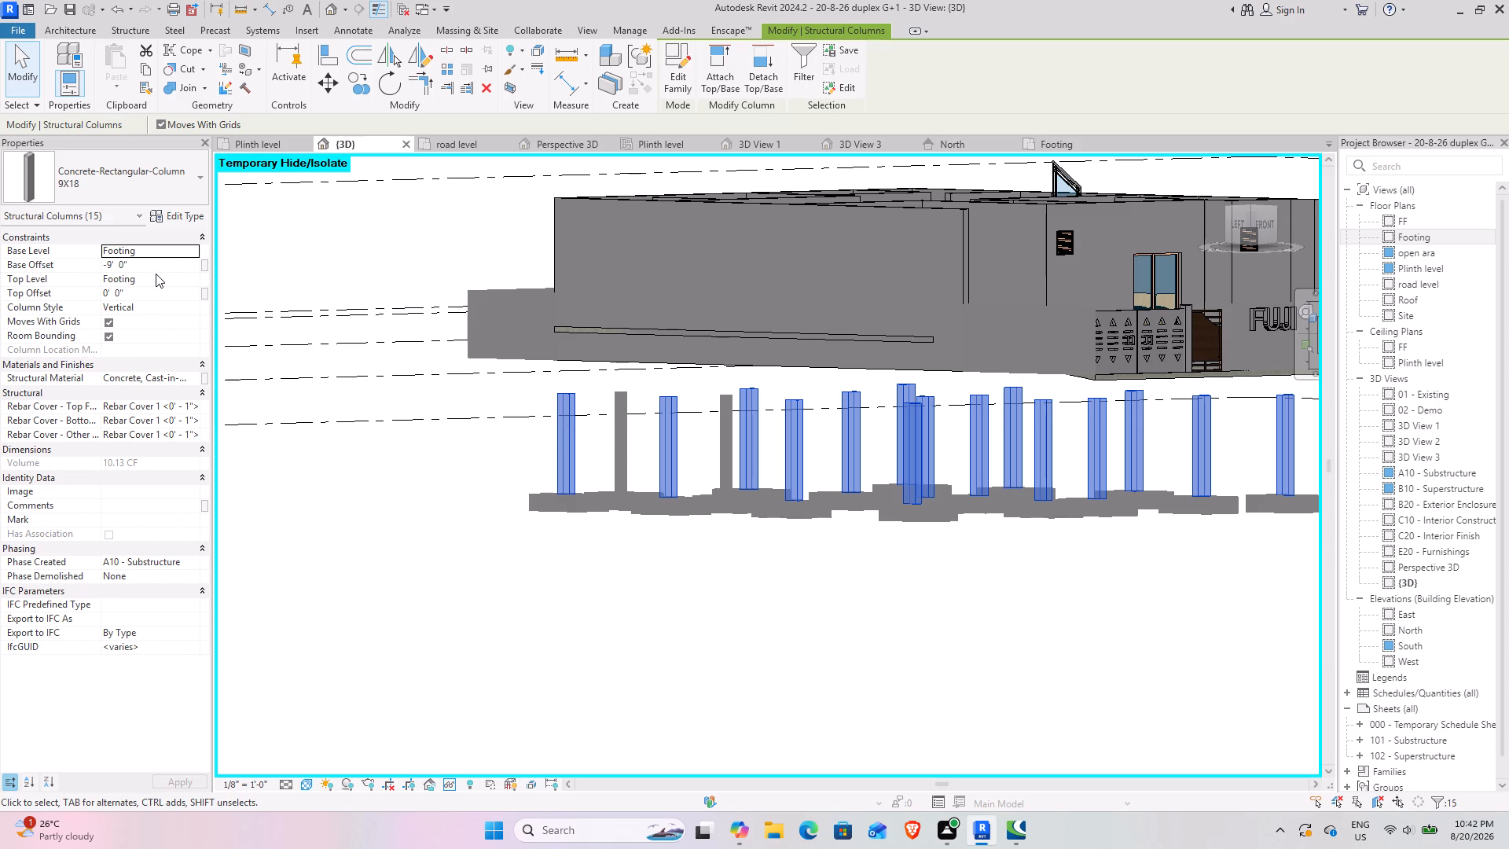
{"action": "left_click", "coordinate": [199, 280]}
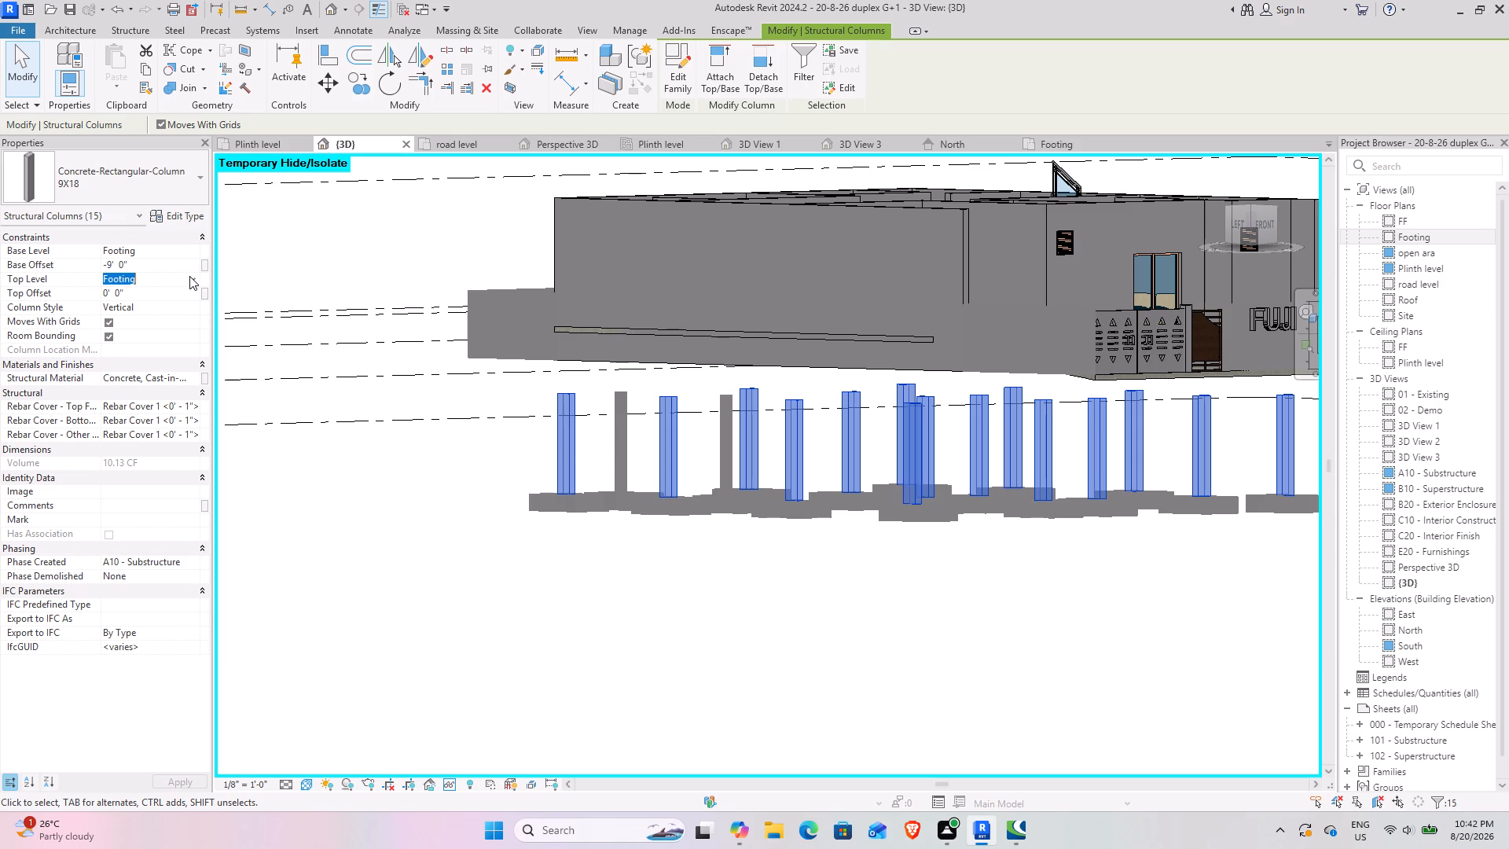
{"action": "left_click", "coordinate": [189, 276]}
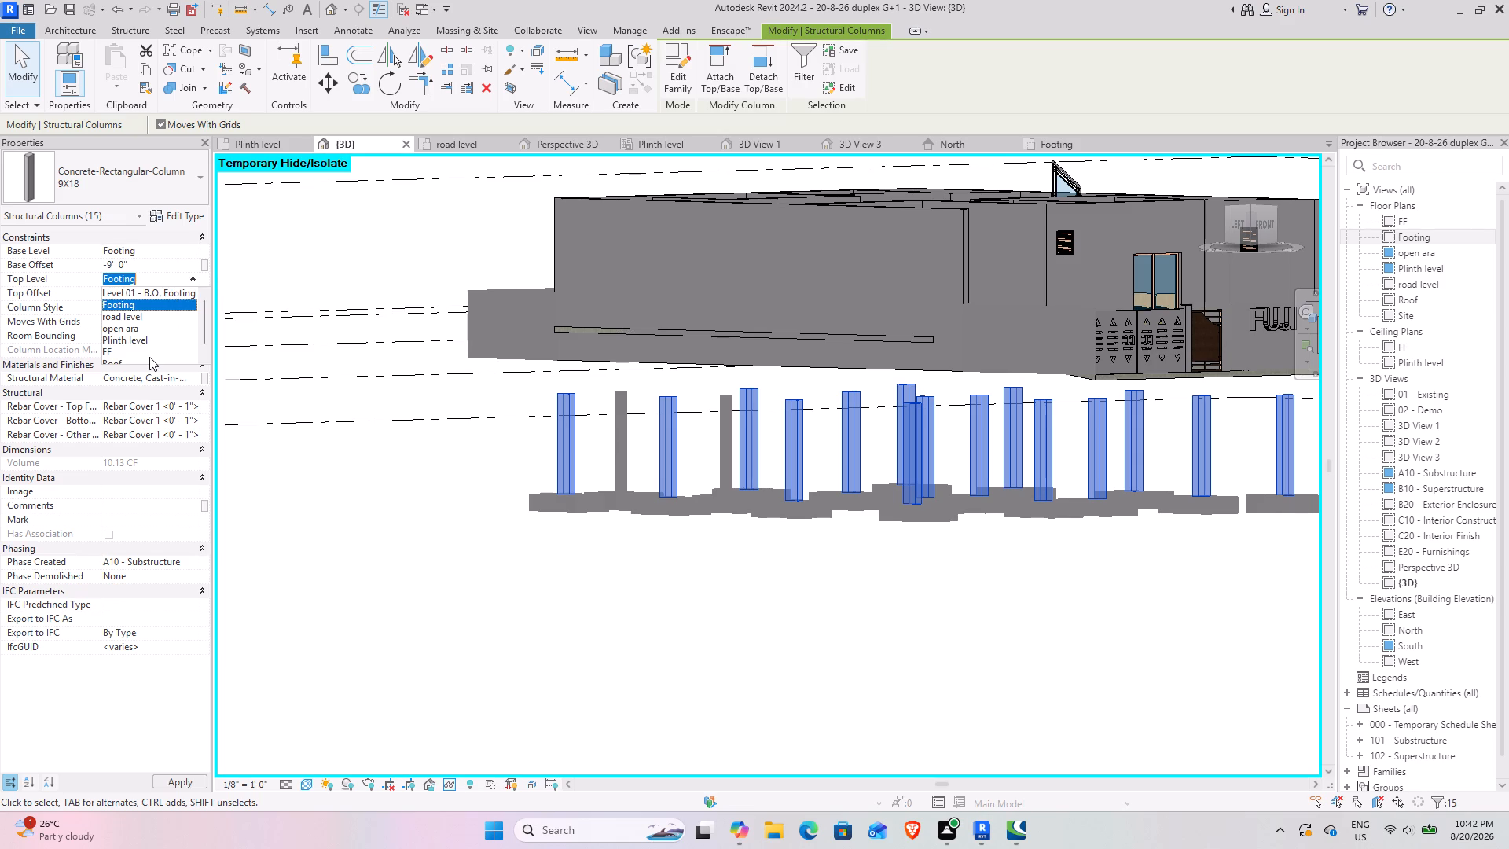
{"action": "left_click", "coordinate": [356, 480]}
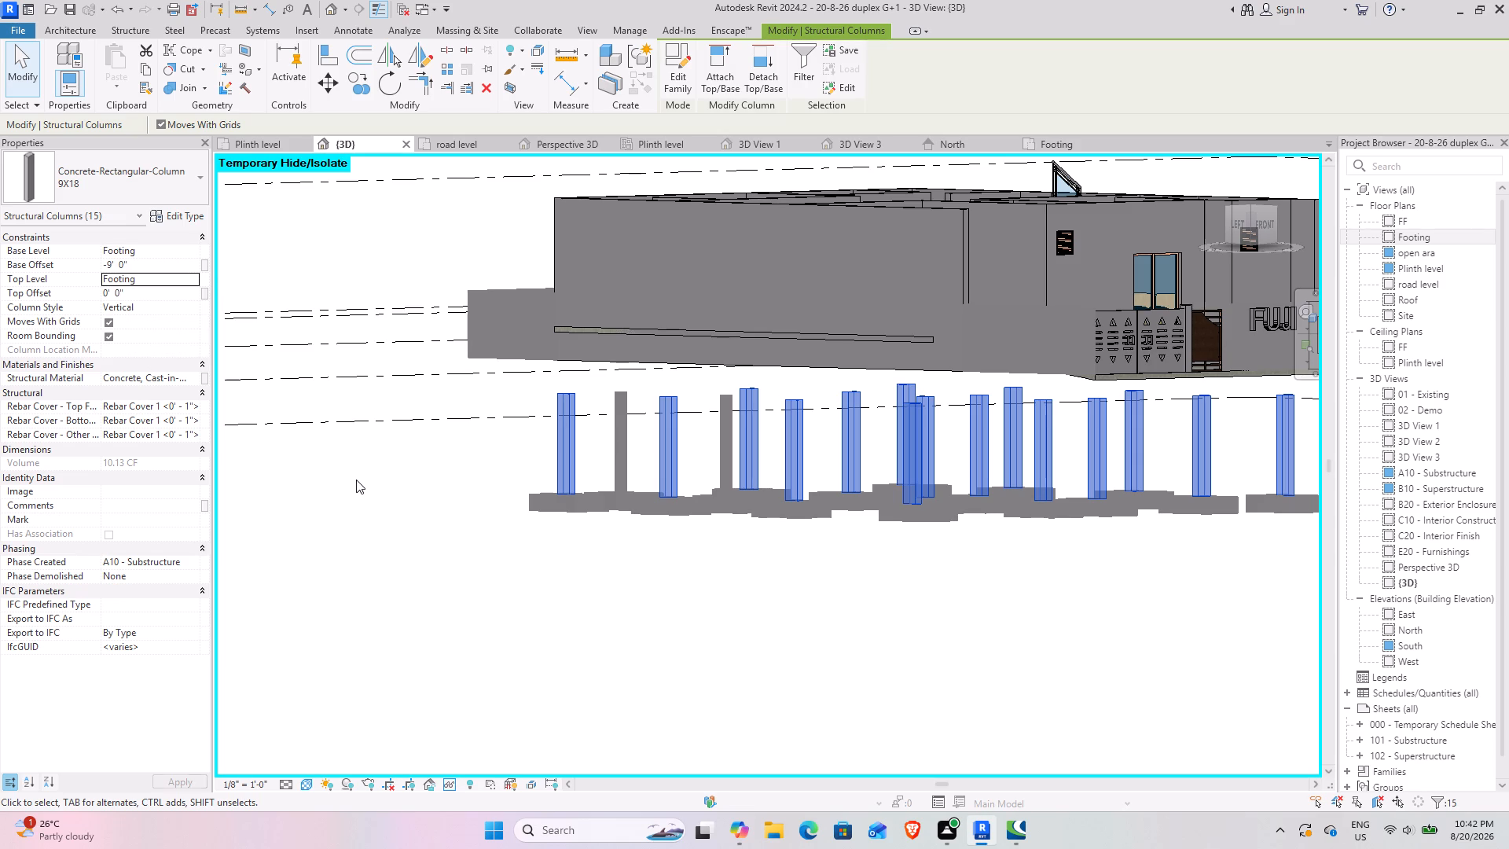
Switch to the North elevation and examine how the structural columns and footings sit relative to the level lines.
{"action": "scroll", "coordinate": [688, 532], "scroll_direction": "down", "scroll_amount": 4}
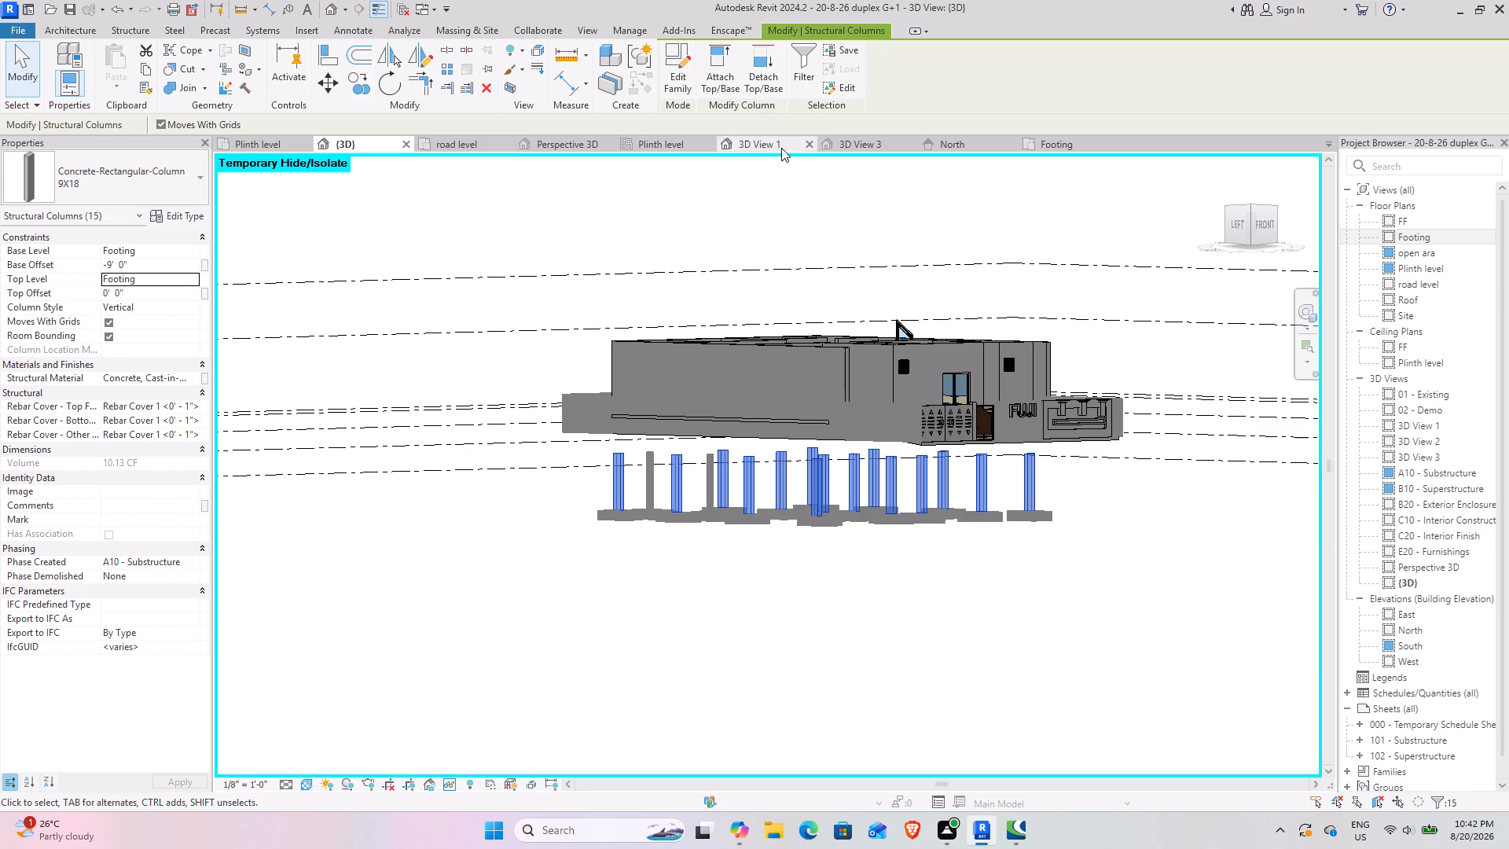
{"action": "left_click", "coordinate": [959, 145]}
{"action": "middle_click_drag", "start_coordinate": [632, 502], "coordinate": [1207, 504]}
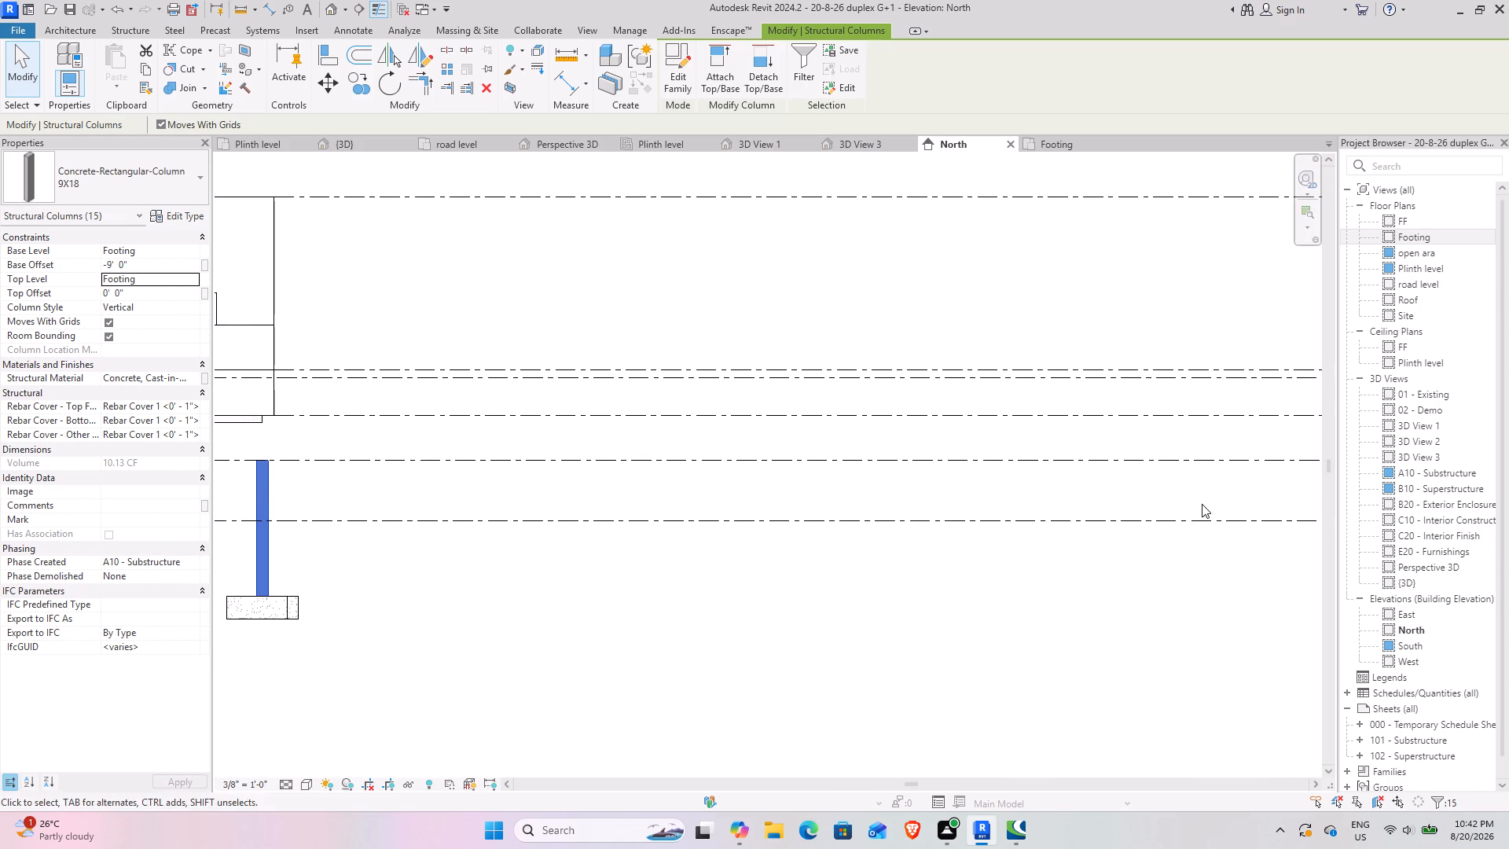
{"action": "middle_click_drag", "start_coordinate": [557, 494], "coordinate": [1146, 476]}
{"action": "scroll", "coordinate": [1028, 504], "scroll_direction": "down", "scroll_amount": 4}
{"action": "middle_click_drag", "start_coordinate": [1077, 568], "coordinate": [698, 564]}
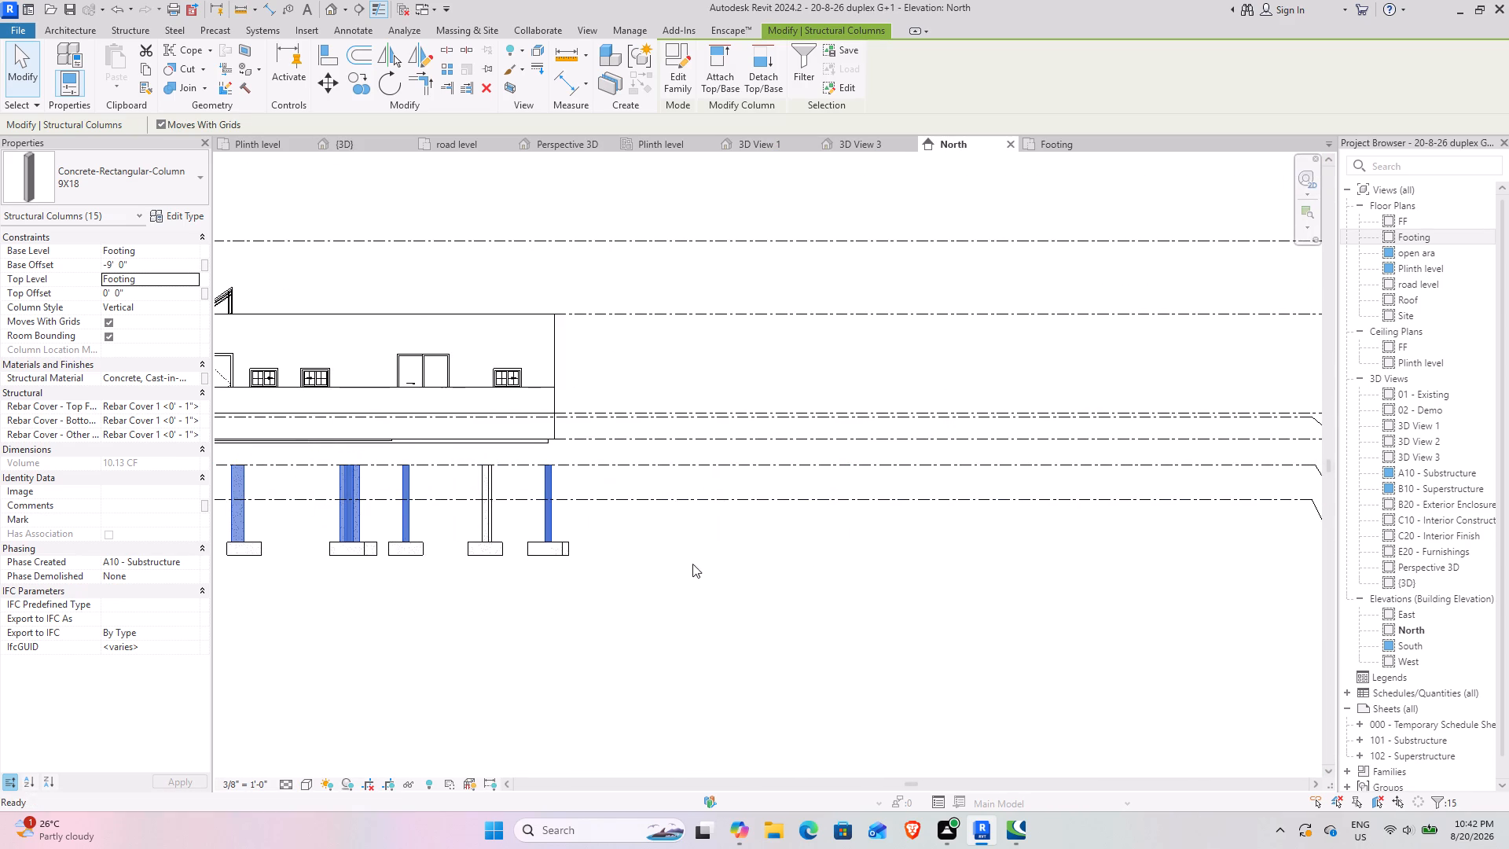
{"action": "middle_click_drag", "start_coordinate": [549, 603], "coordinate": [622, 565]}
{"action": "scroll", "coordinate": [623, 565], "scroll_direction": "down", "scroll_amount": 3}
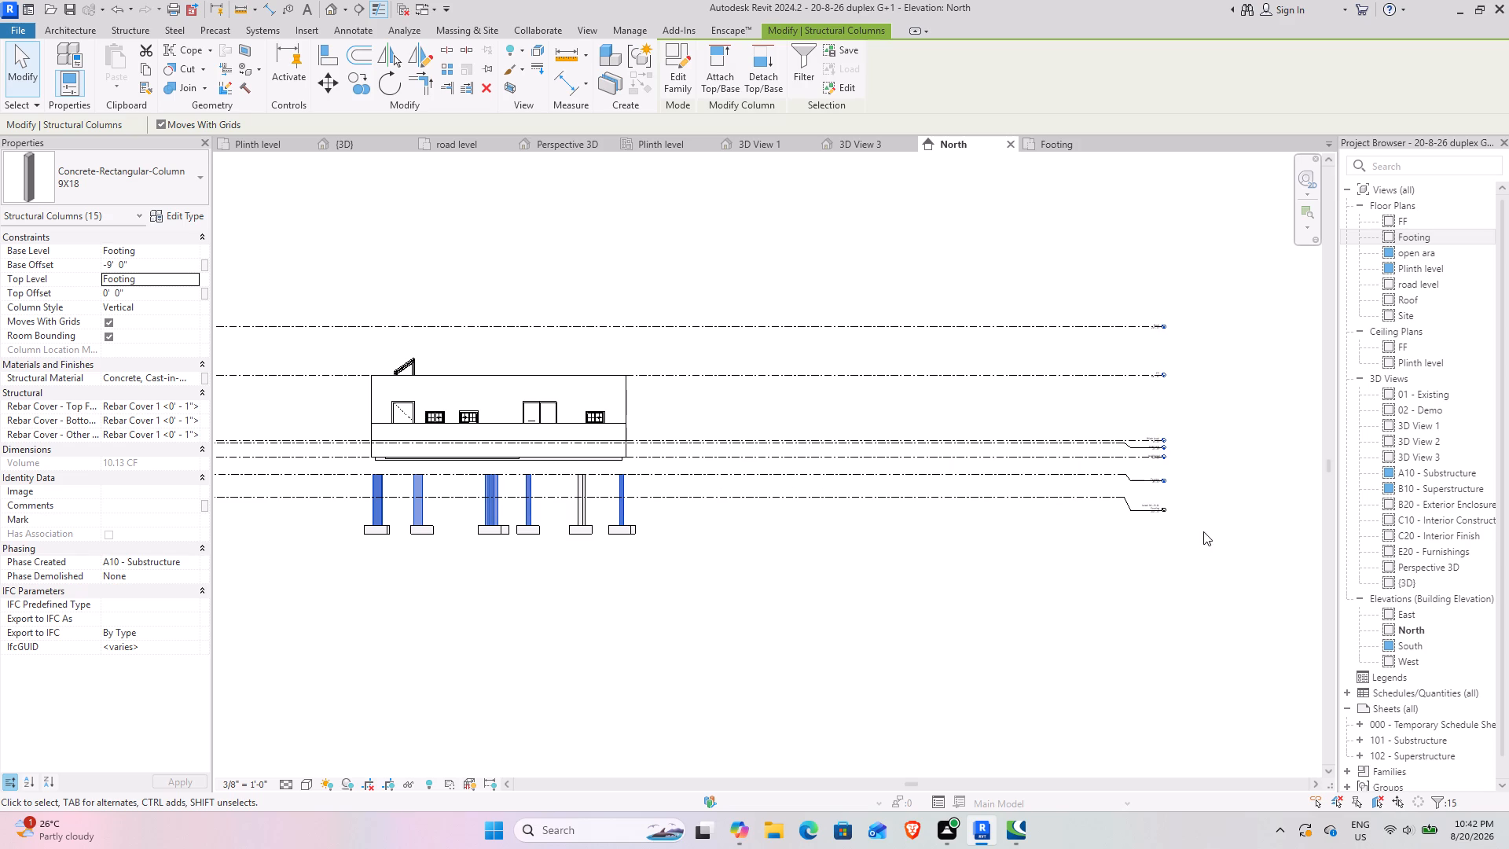
{"action": "scroll", "coordinate": [1011, 532], "scroll_direction": "up", "scroll_amount": 2}
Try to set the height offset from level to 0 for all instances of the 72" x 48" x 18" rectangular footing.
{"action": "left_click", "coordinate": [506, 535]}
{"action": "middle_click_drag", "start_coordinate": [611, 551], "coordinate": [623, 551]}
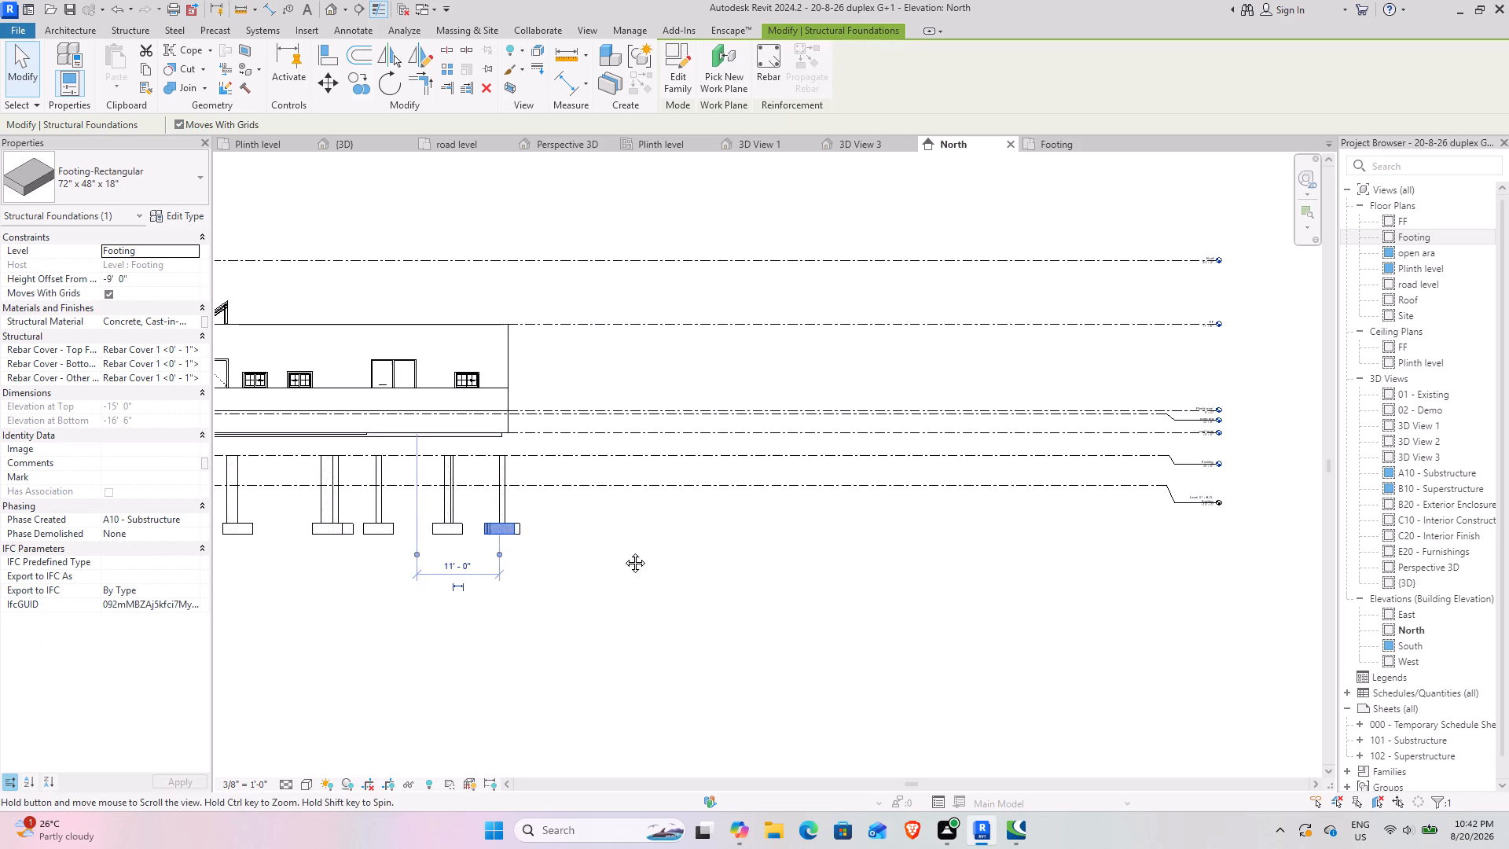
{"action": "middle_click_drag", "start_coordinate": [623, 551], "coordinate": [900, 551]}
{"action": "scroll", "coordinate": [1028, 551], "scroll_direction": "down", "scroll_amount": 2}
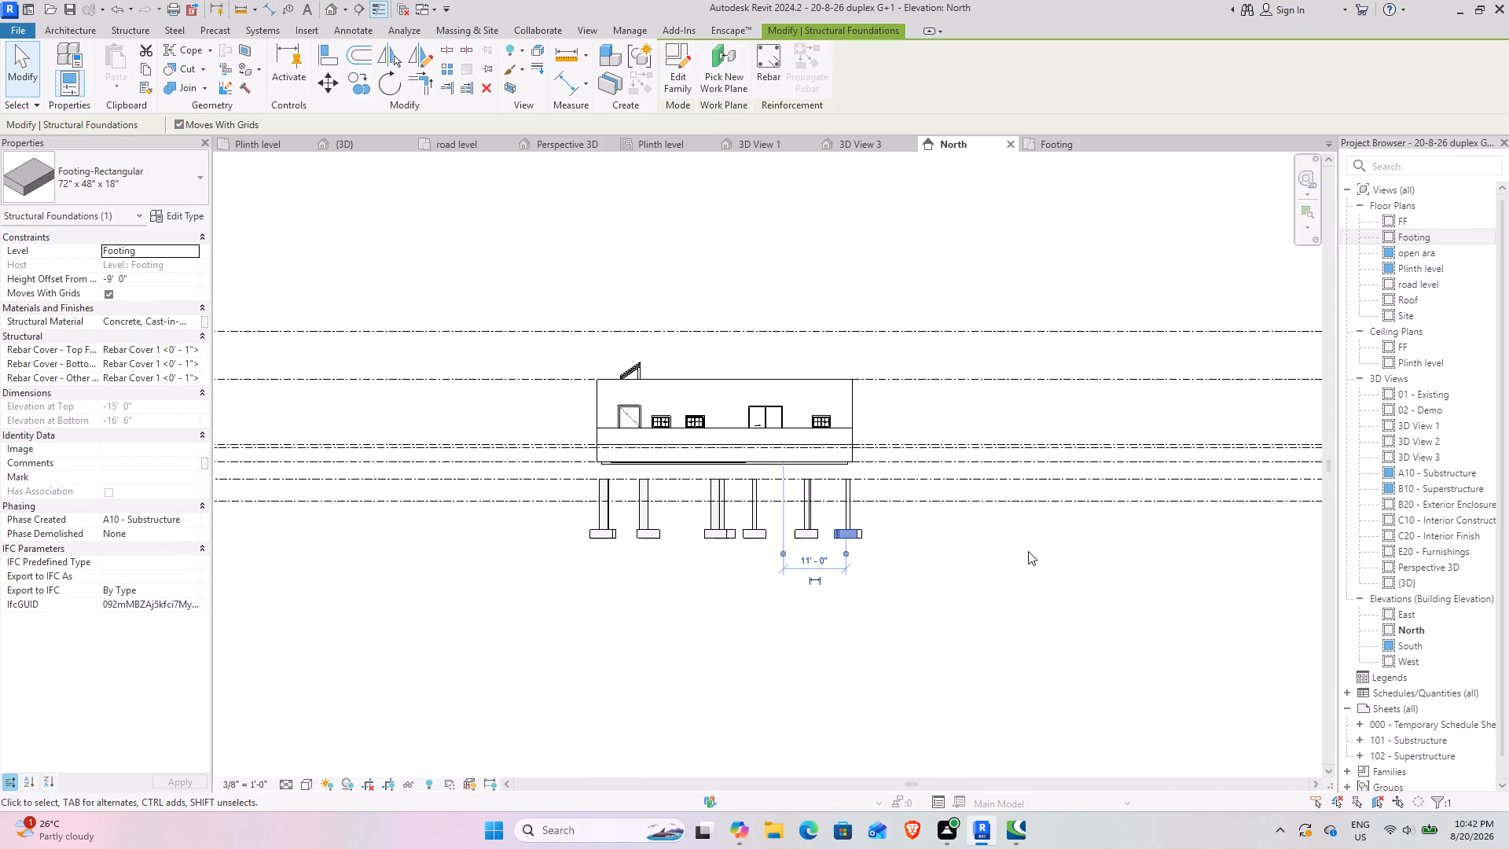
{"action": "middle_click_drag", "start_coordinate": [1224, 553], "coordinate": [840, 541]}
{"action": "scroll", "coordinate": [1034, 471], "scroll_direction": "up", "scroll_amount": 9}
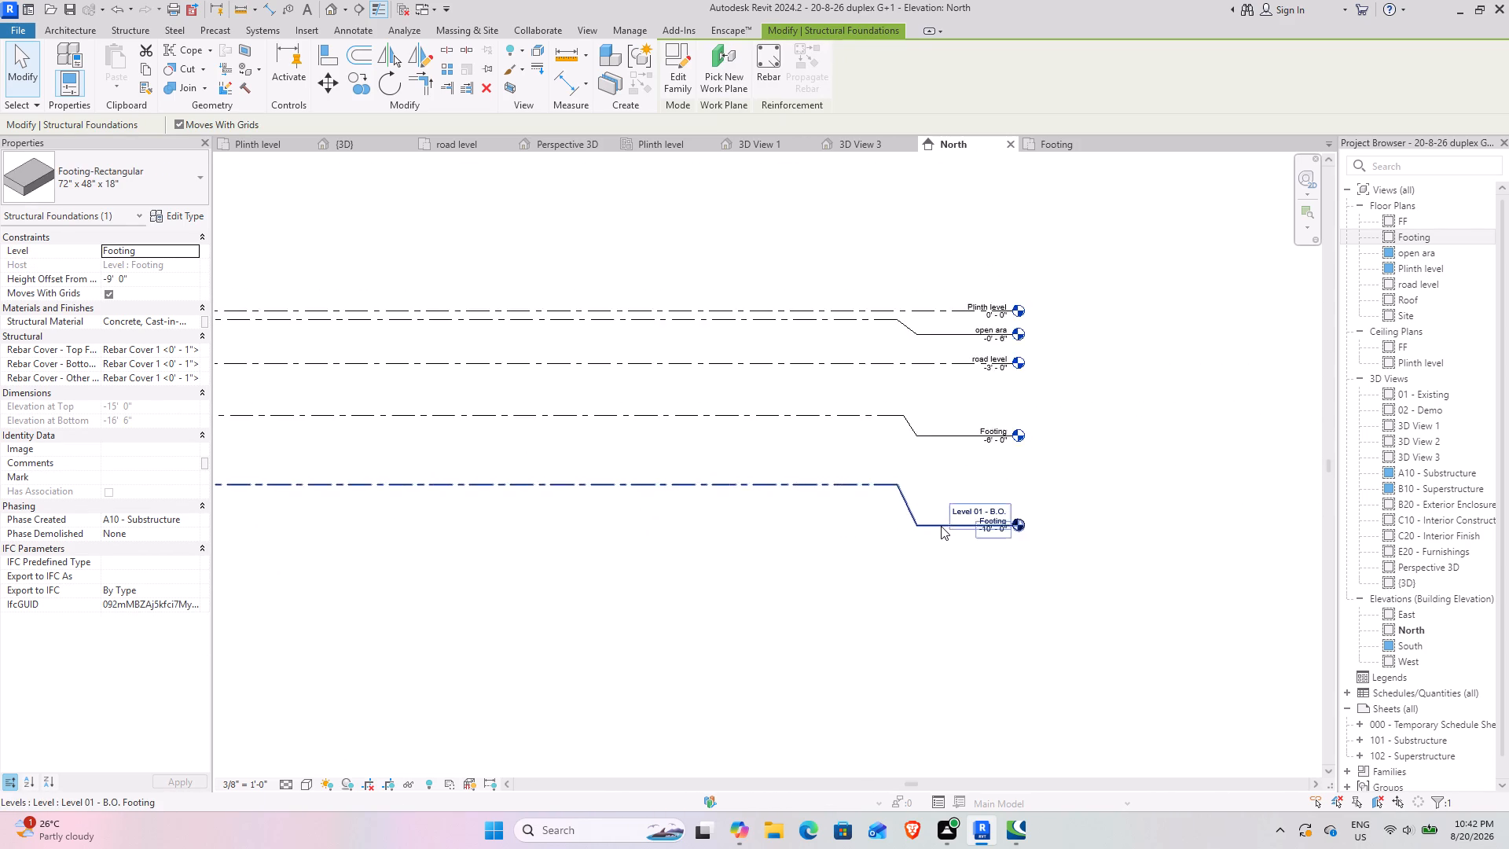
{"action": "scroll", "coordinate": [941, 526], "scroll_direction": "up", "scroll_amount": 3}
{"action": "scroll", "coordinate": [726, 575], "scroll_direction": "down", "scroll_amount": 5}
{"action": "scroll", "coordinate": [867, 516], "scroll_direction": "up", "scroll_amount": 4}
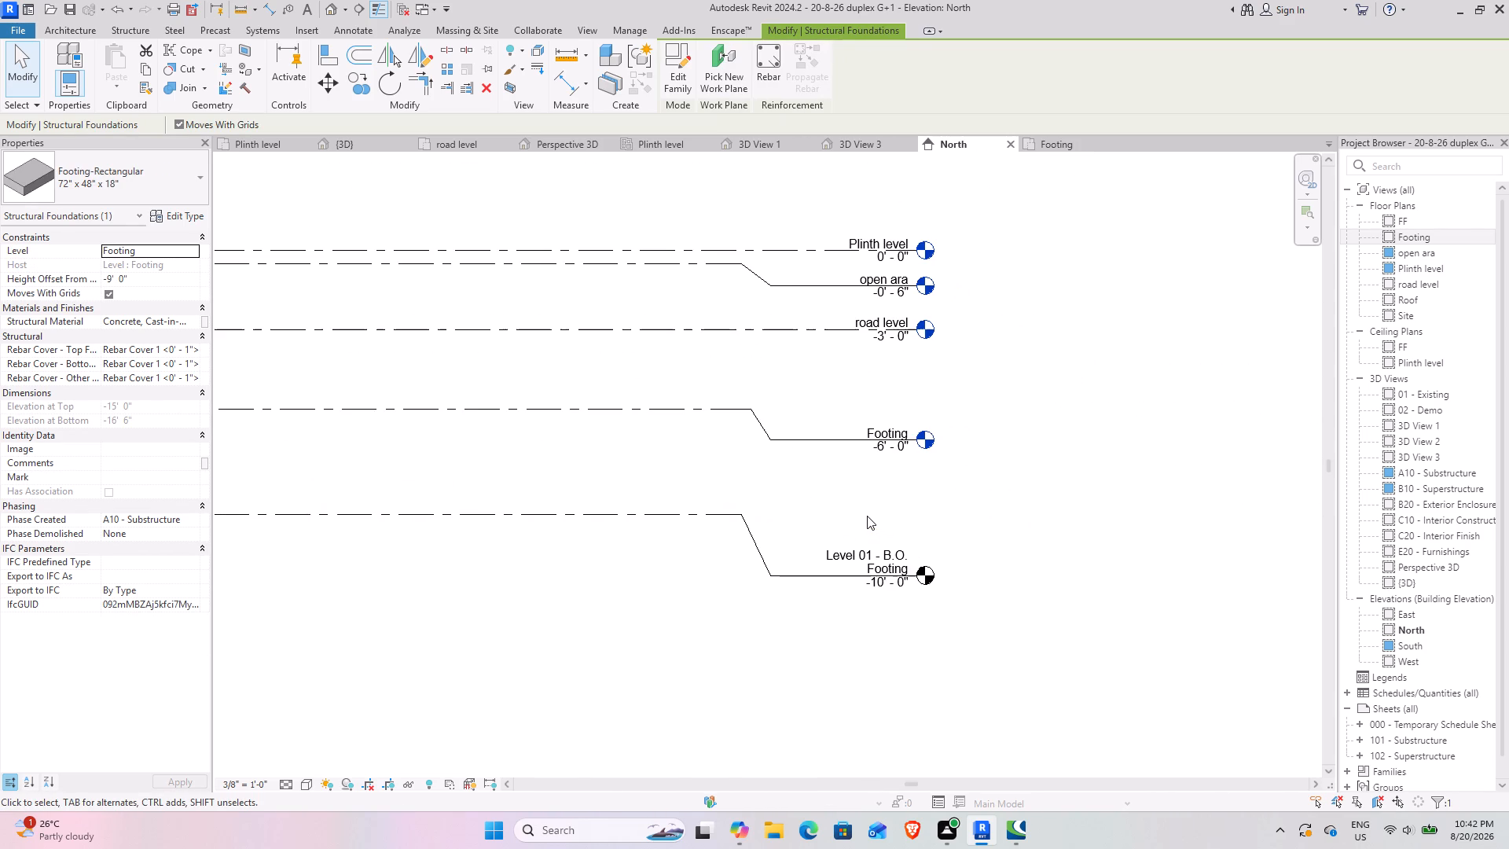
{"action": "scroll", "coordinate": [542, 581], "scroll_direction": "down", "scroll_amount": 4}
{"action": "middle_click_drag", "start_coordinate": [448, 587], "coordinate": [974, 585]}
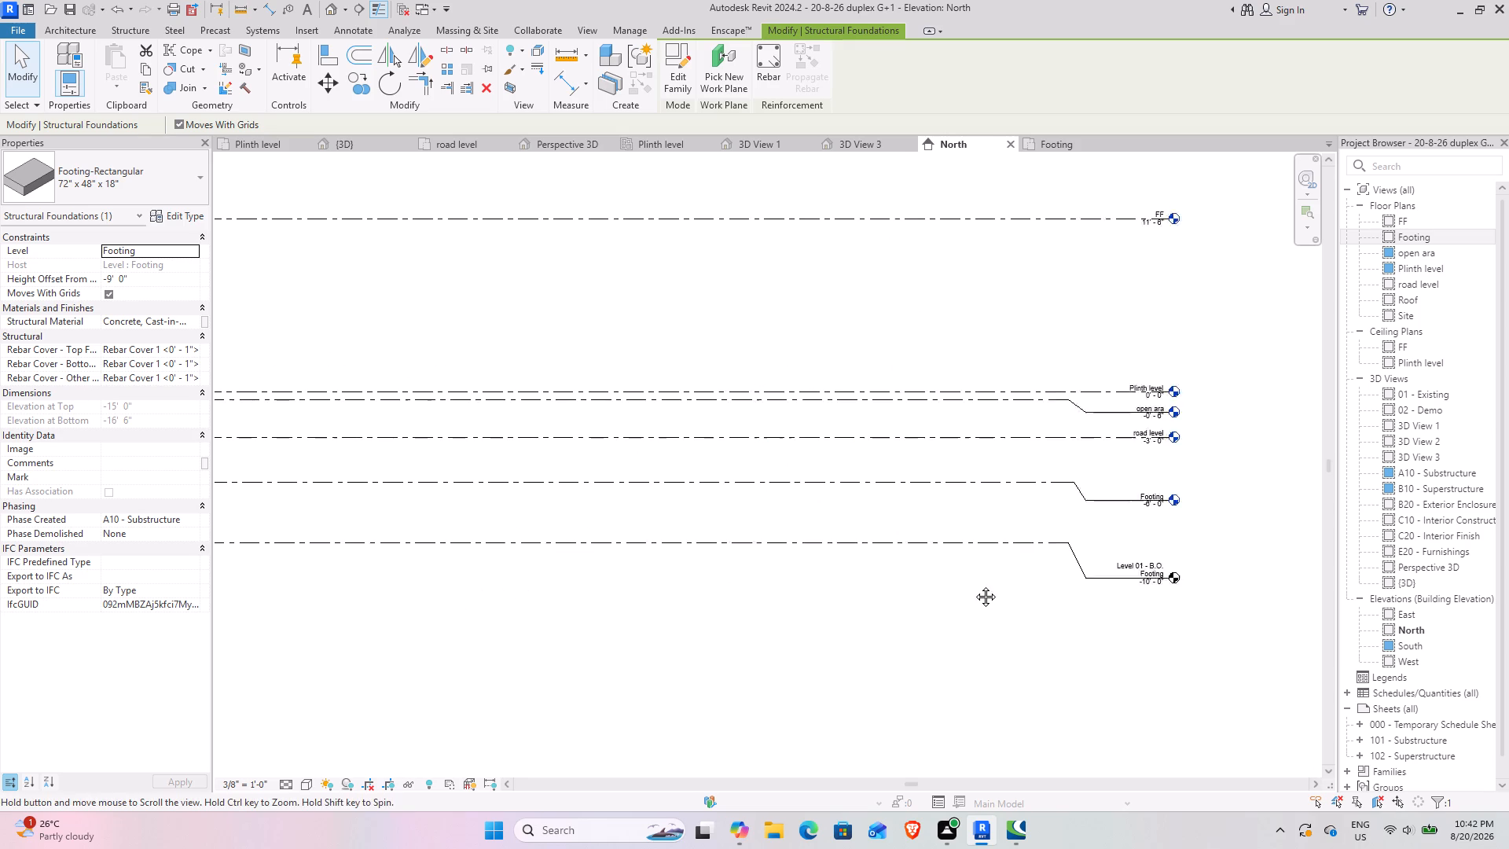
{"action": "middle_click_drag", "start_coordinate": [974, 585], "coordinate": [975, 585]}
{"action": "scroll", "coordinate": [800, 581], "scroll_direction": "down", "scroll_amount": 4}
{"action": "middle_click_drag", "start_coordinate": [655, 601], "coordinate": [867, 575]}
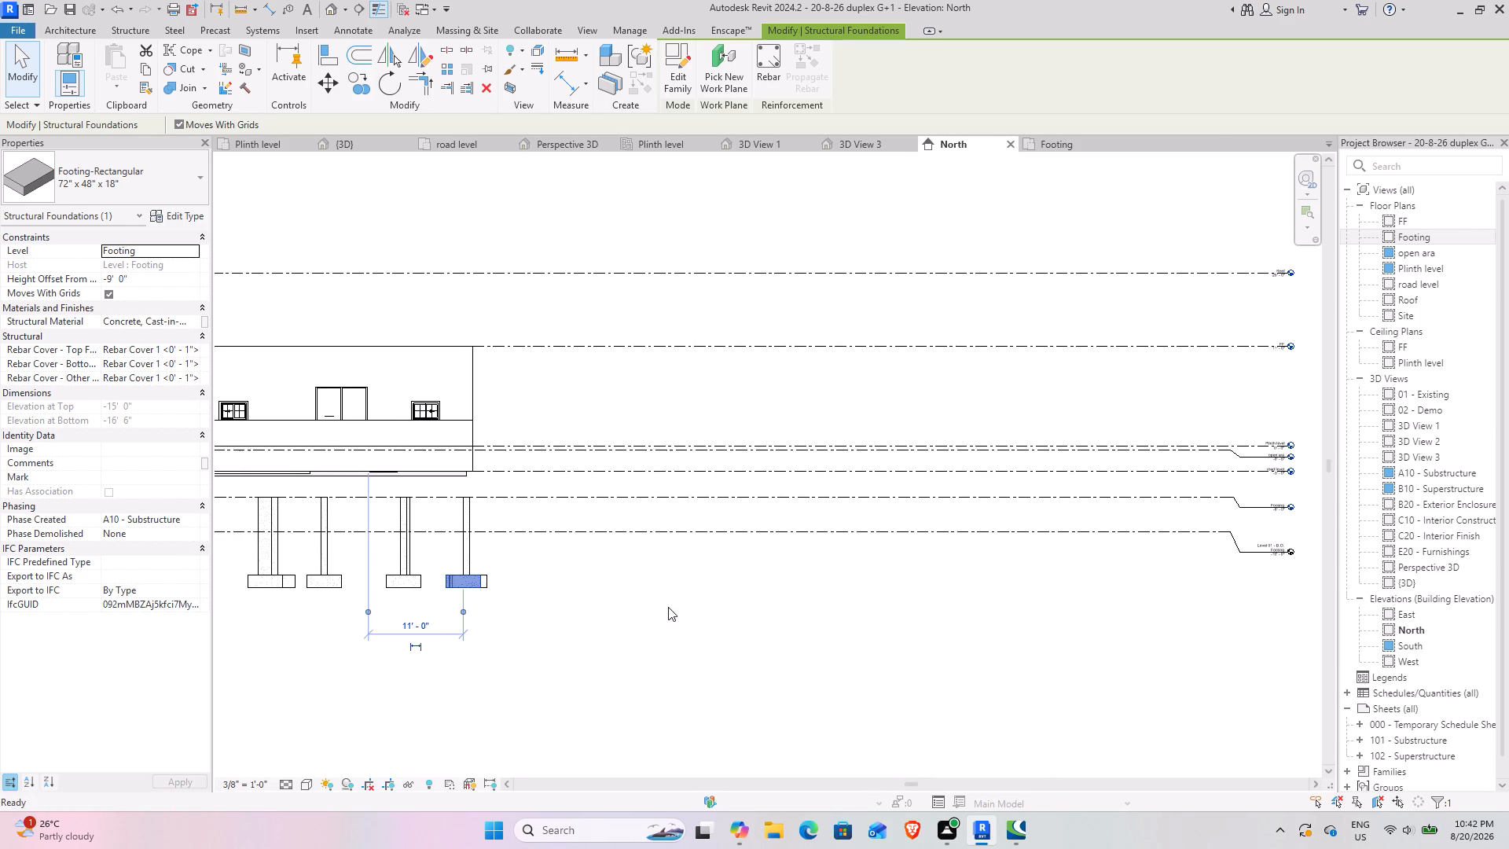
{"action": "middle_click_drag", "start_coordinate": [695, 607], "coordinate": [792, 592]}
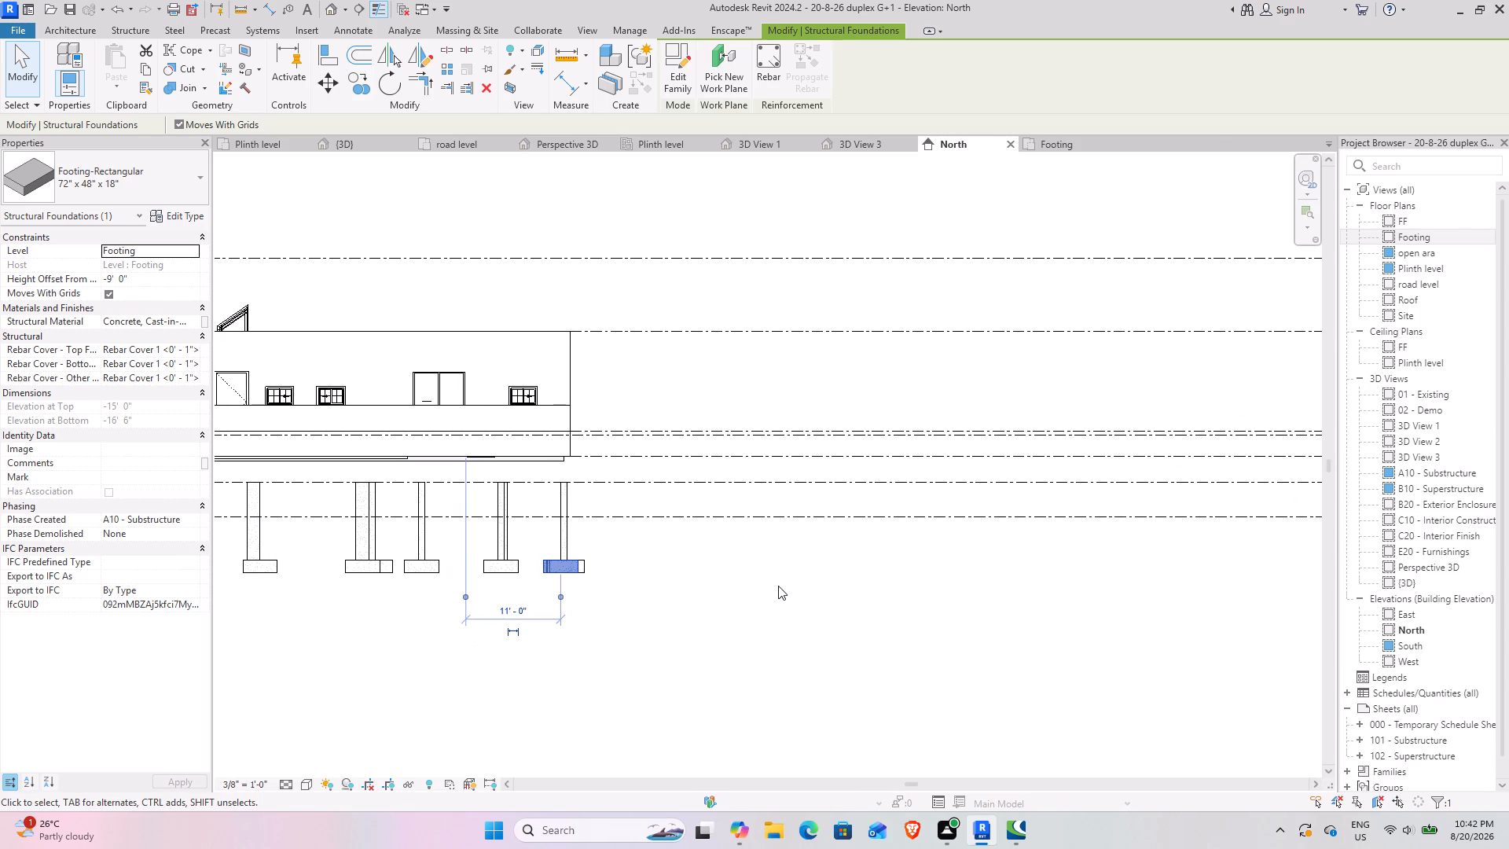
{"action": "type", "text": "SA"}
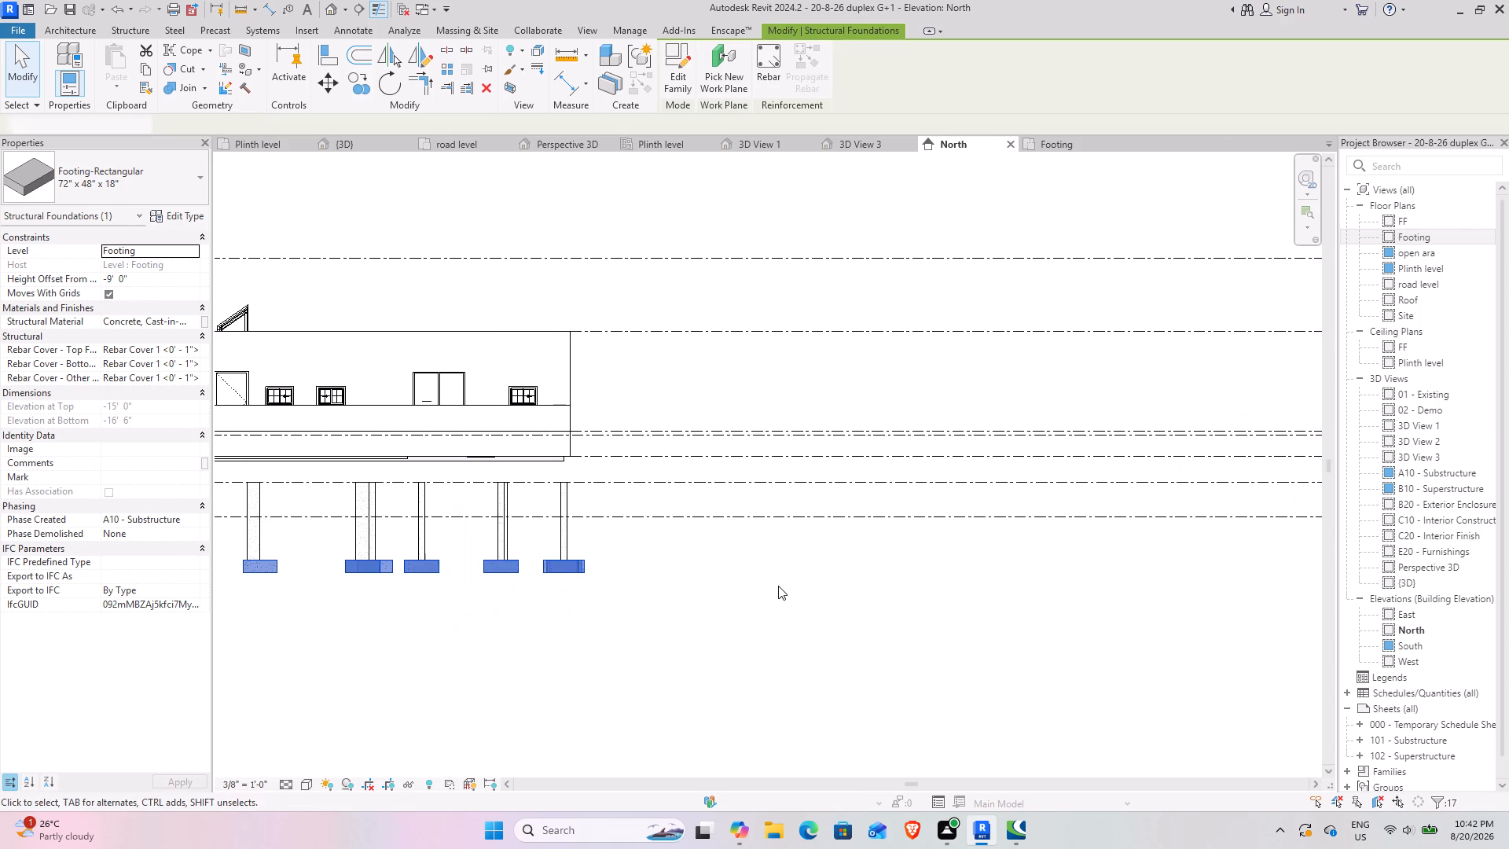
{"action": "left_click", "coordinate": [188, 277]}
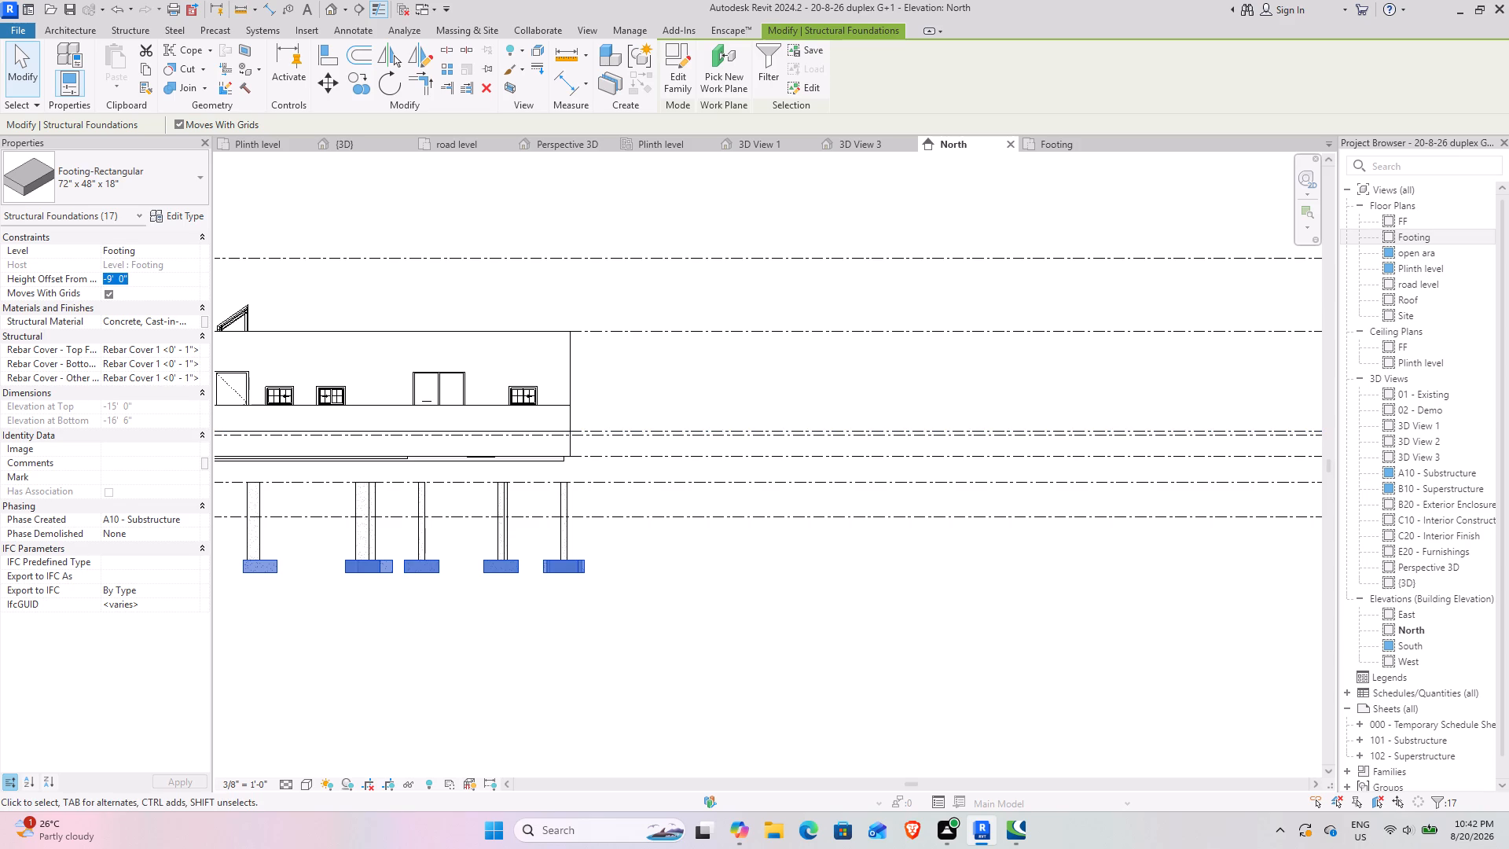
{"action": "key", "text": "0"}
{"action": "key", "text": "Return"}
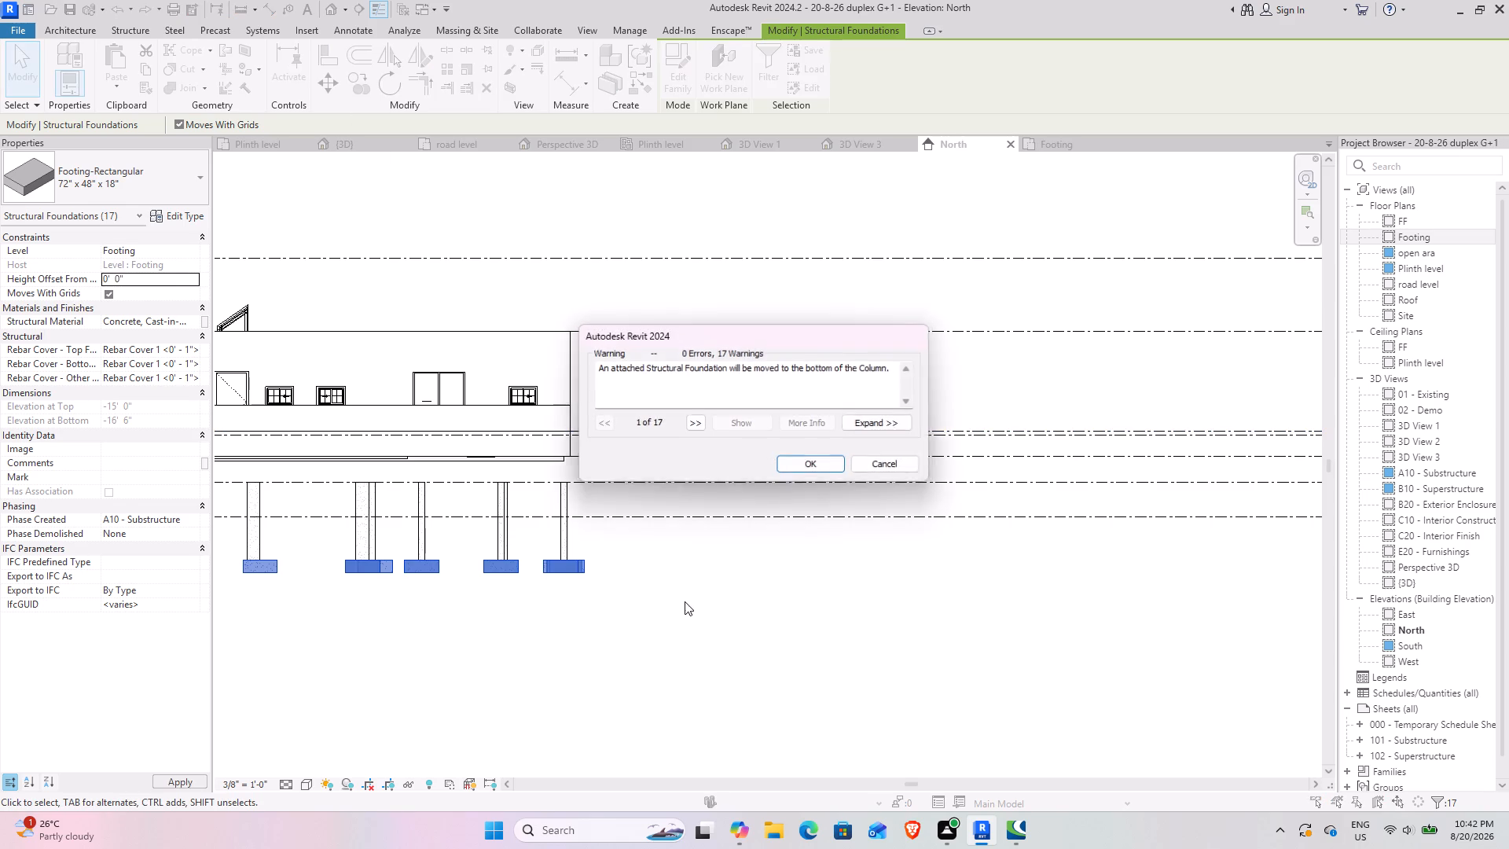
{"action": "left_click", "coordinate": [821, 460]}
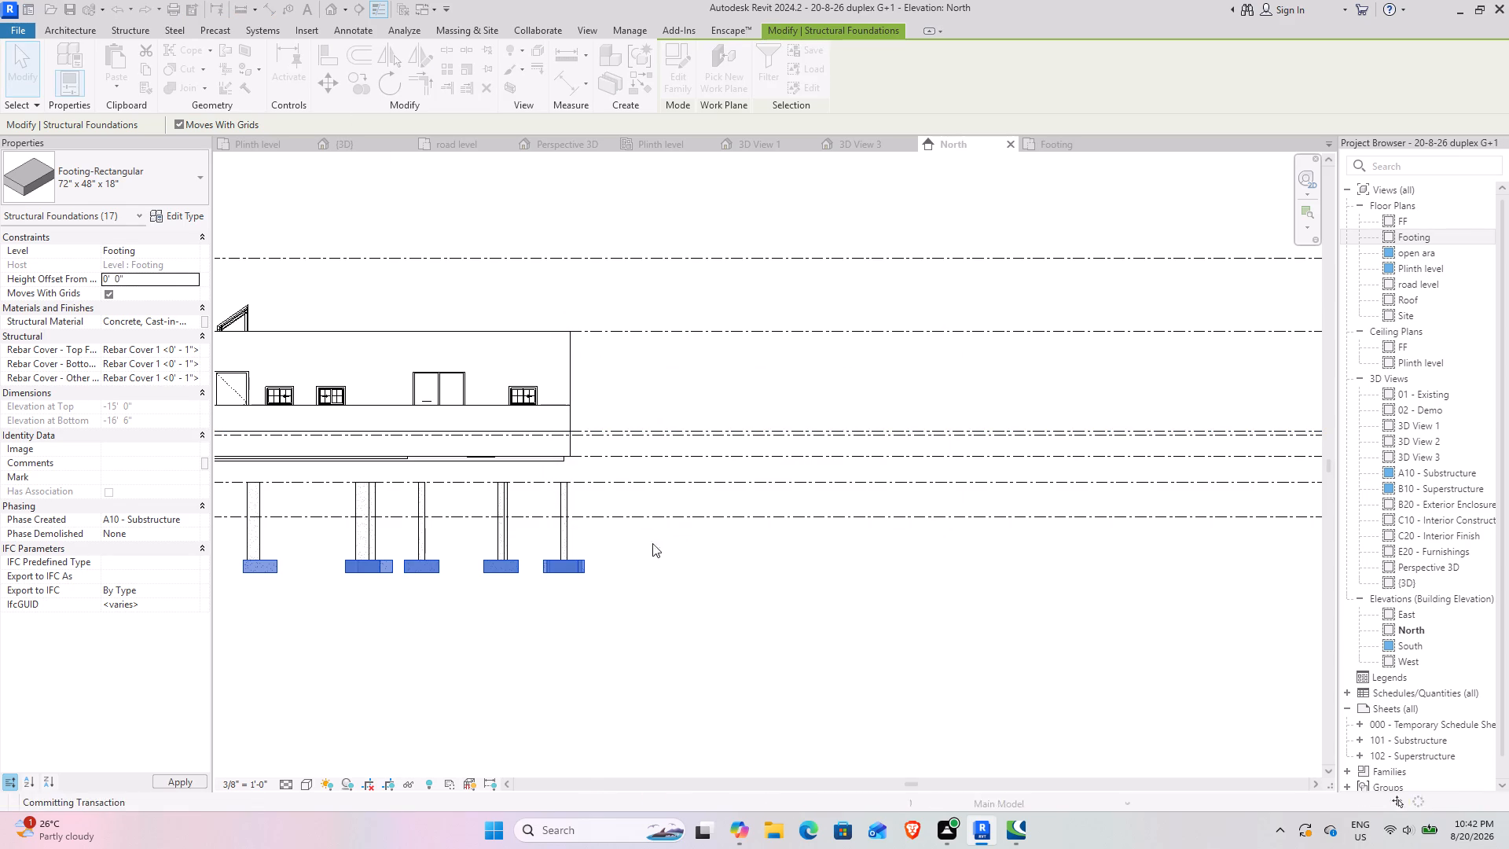
Select all the 9X18 and 9X9 structural columns beneath the building together in the North elevation.
{"action": "scroll", "coordinate": [667, 634], "scroll_direction": "down", "scroll_amount": 3}
{"action": "middle_click_drag", "start_coordinate": [648, 621], "coordinate": [769, 603]}
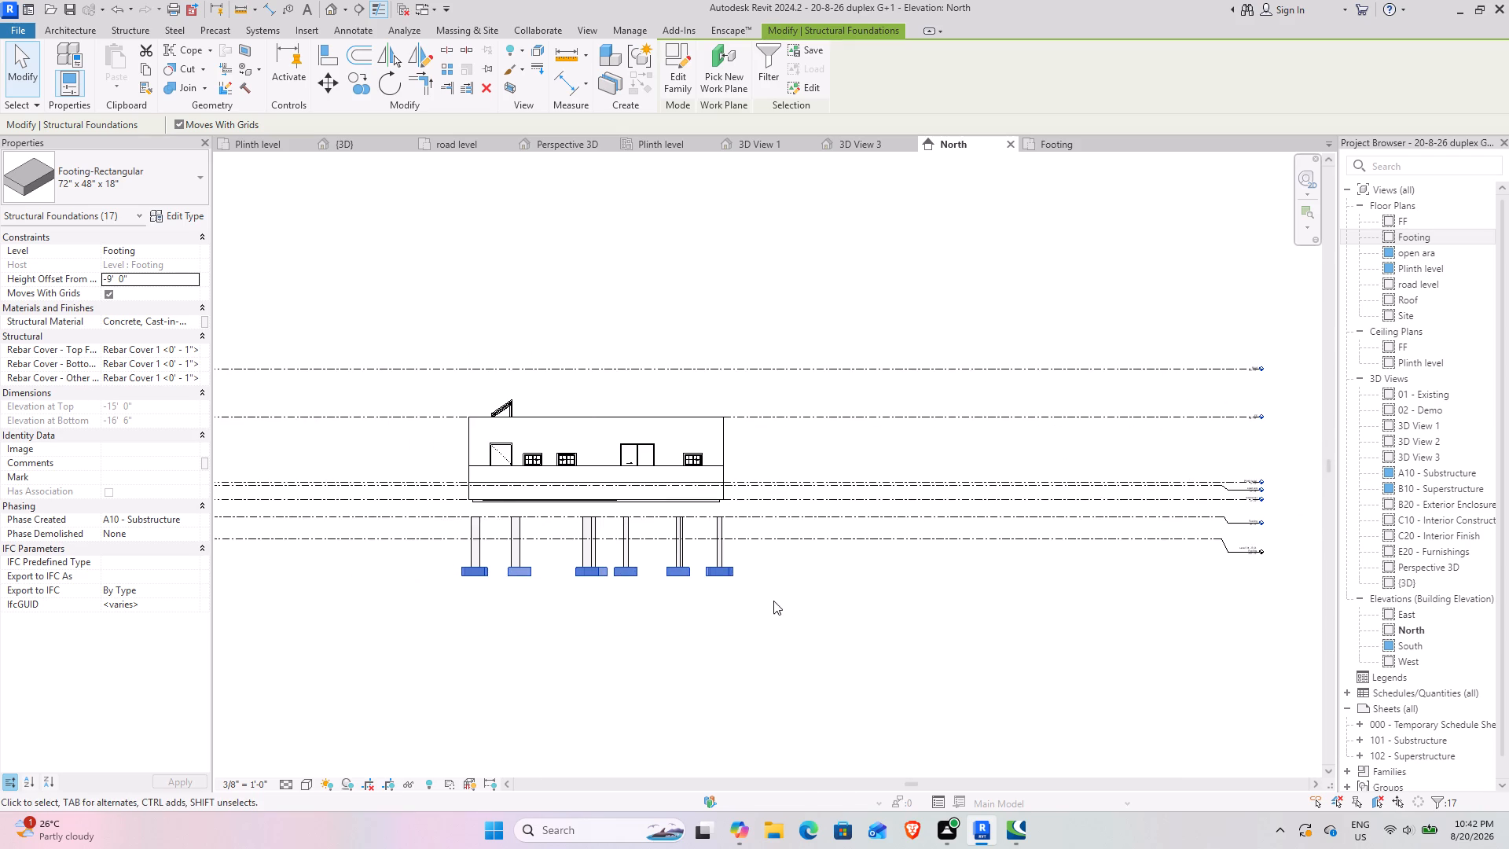
{"action": "scroll", "coordinate": [655, 538], "scroll_direction": "up", "scroll_amount": 3}
{"action": "left_click_drag", "start_coordinate": [788, 563], "coordinate": [681, 542]}
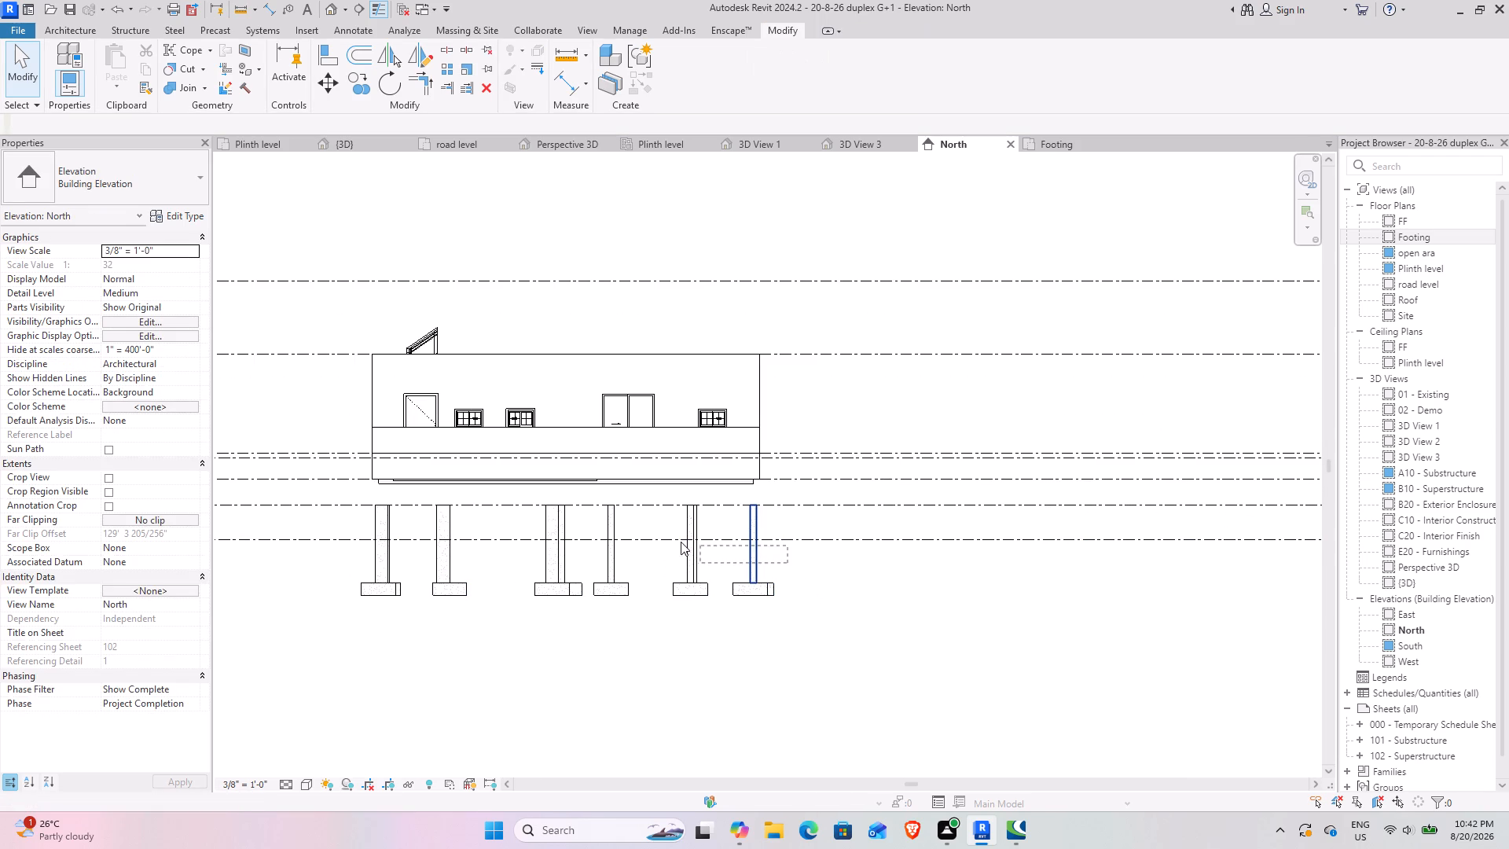
{"action": "left_click_drag", "start_coordinate": [681, 542], "coordinate": [329, 560]}
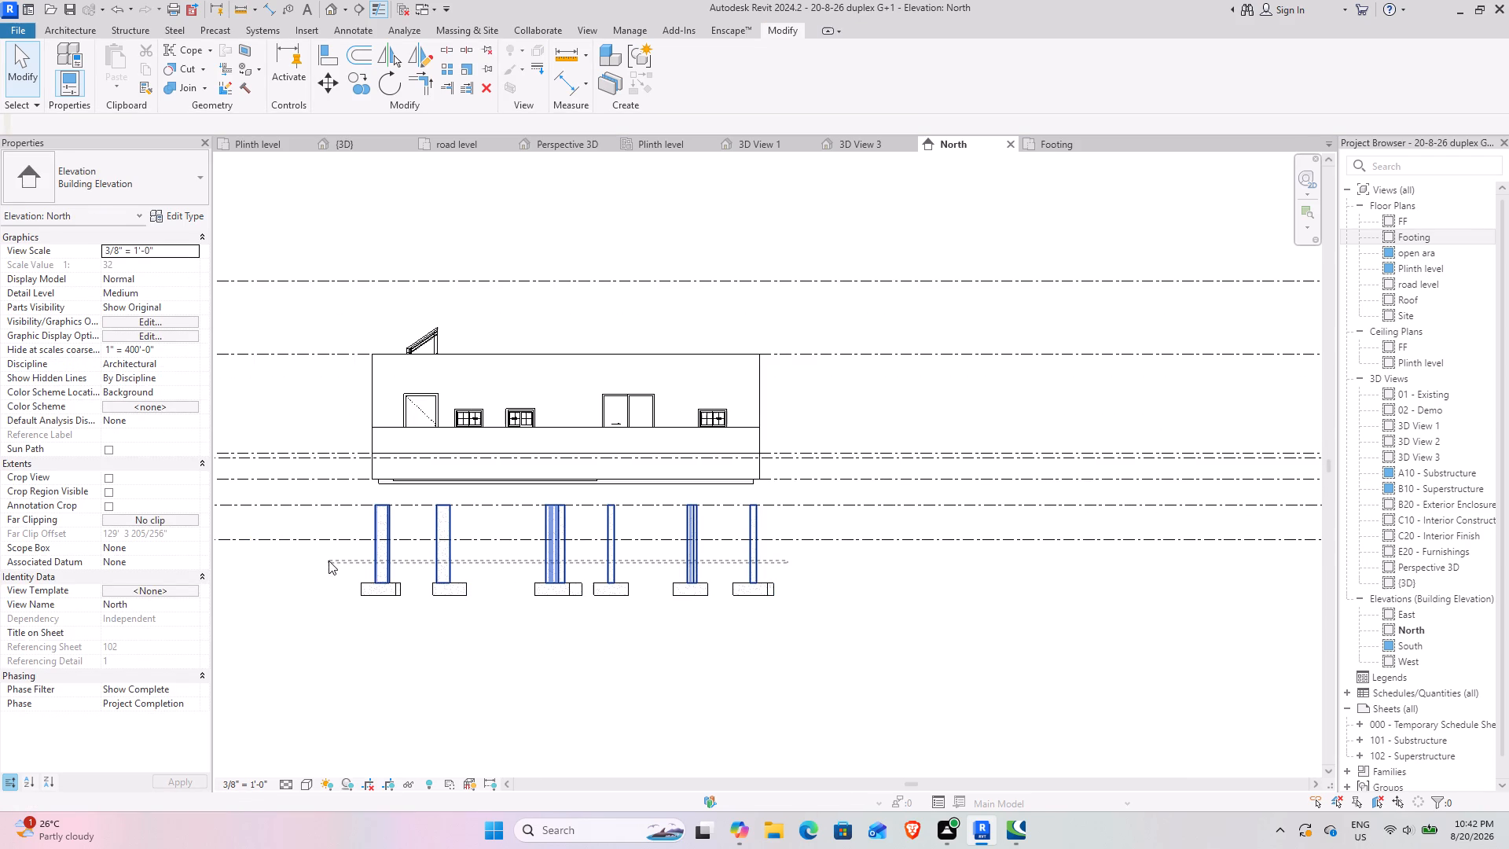
{"action": "left_click_drag", "start_coordinate": [329, 560], "coordinate": [328, 558]}
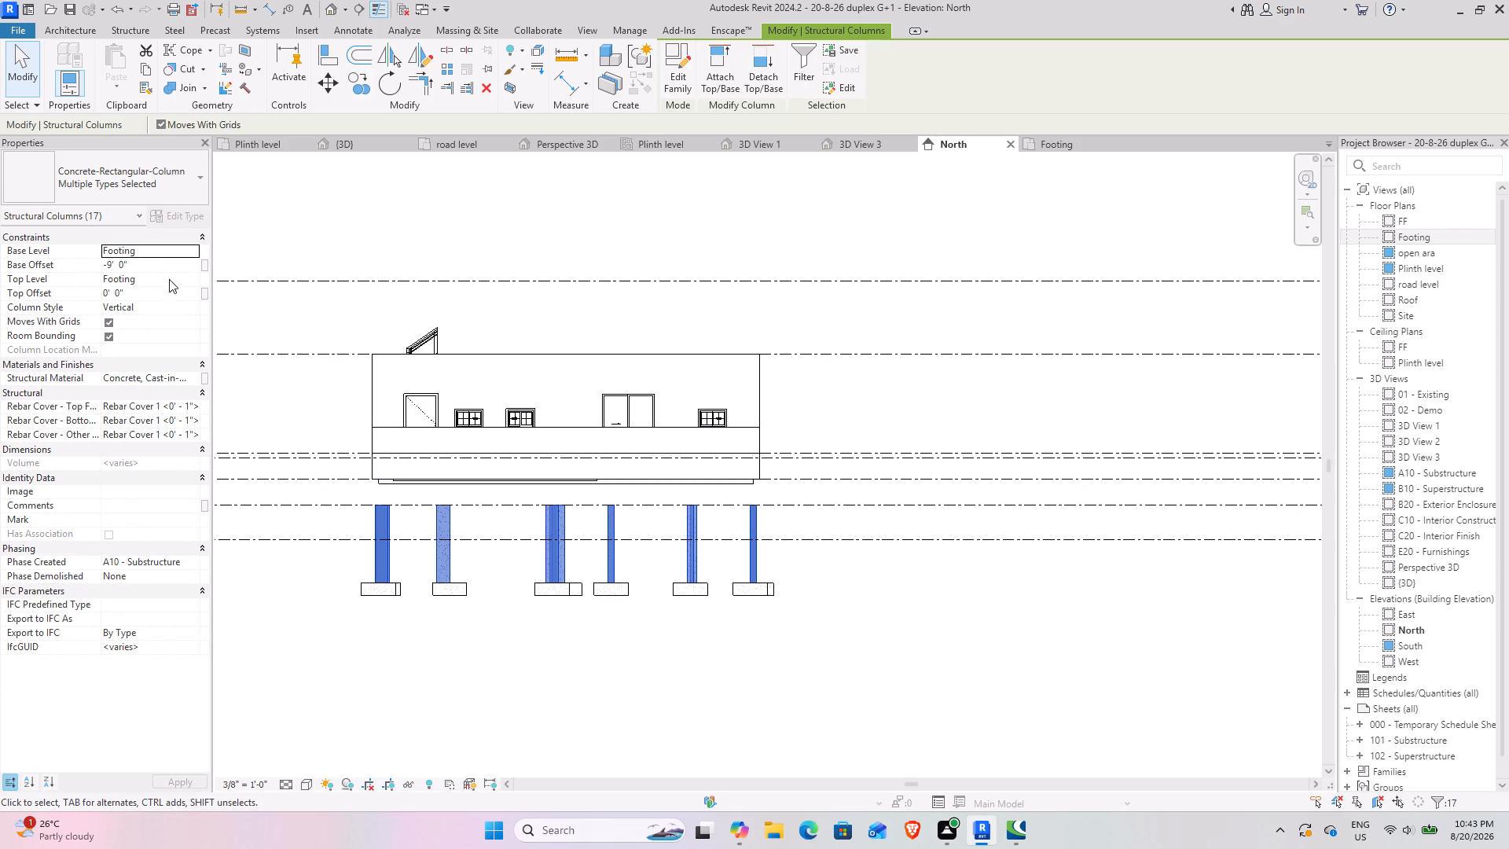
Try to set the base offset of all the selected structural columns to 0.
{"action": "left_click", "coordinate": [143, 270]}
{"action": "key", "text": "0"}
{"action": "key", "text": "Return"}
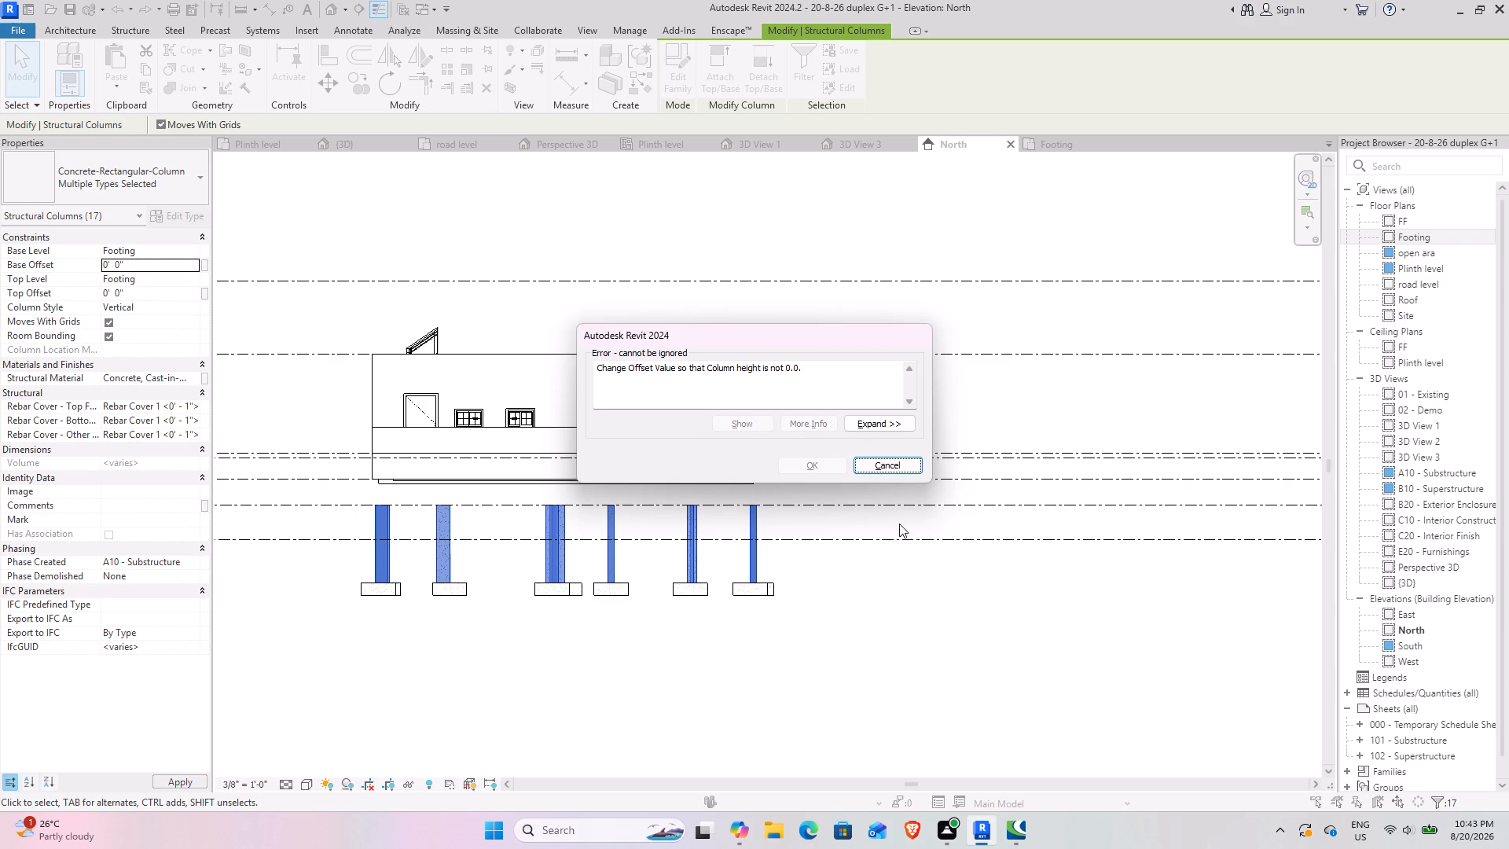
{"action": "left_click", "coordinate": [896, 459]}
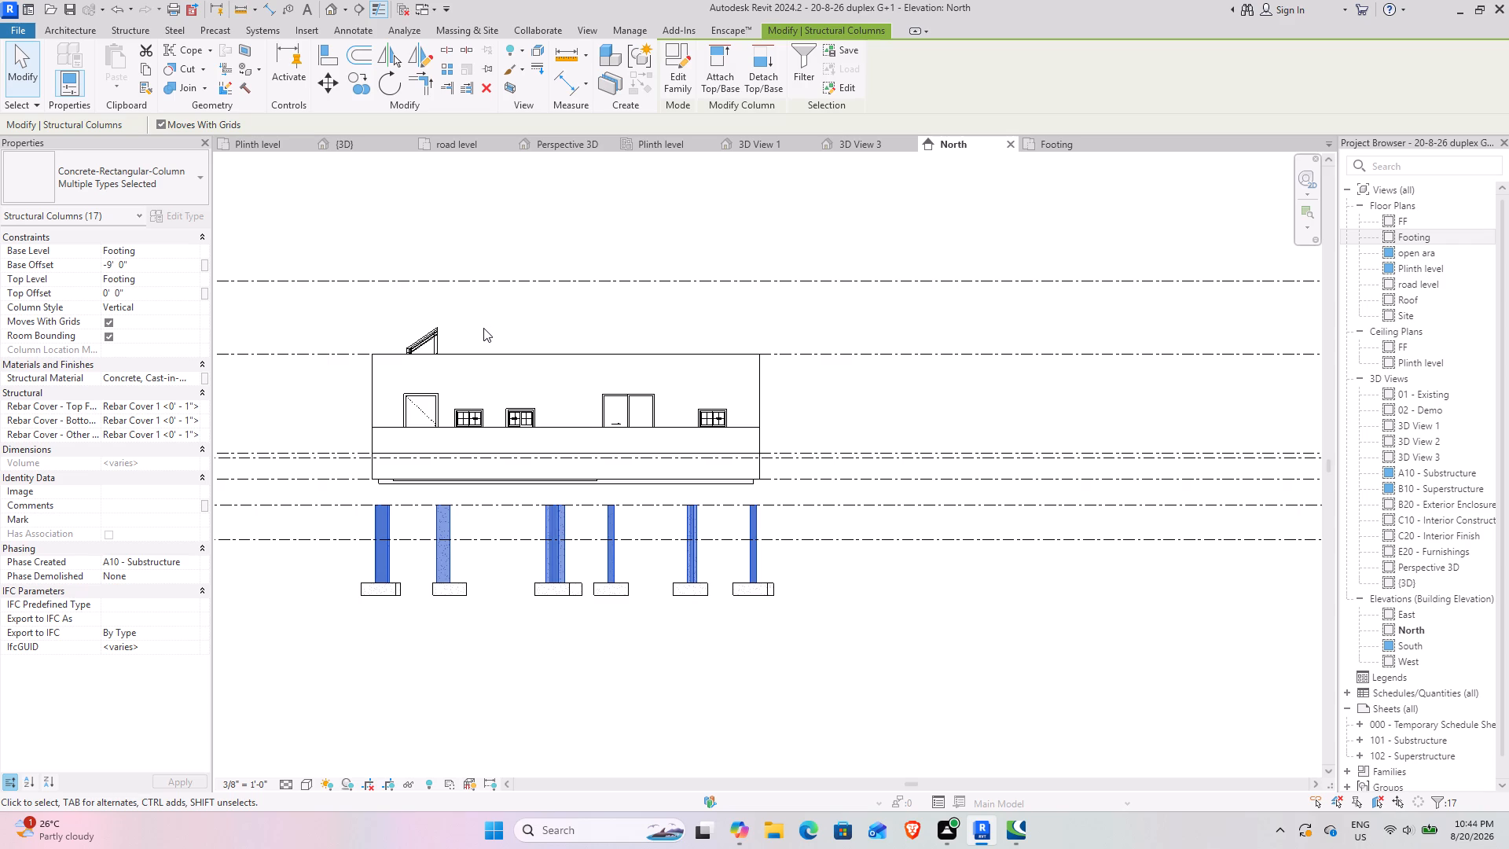
Set the top level of all the selected structural columns to FF.
{"action": "left_click", "coordinate": [141, 266]}
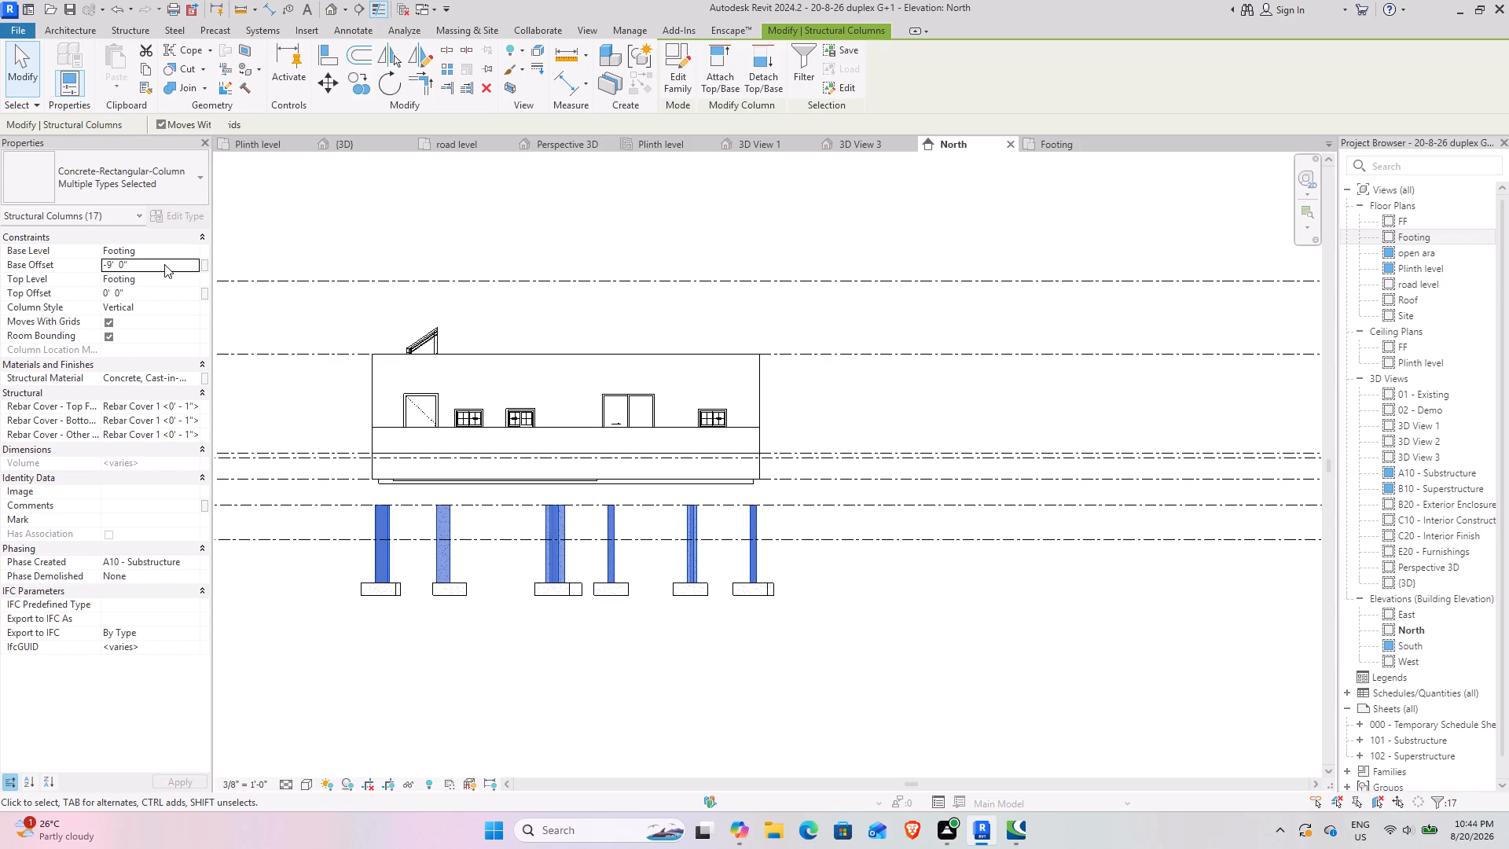
{"action": "left_click", "coordinate": [164, 264]}
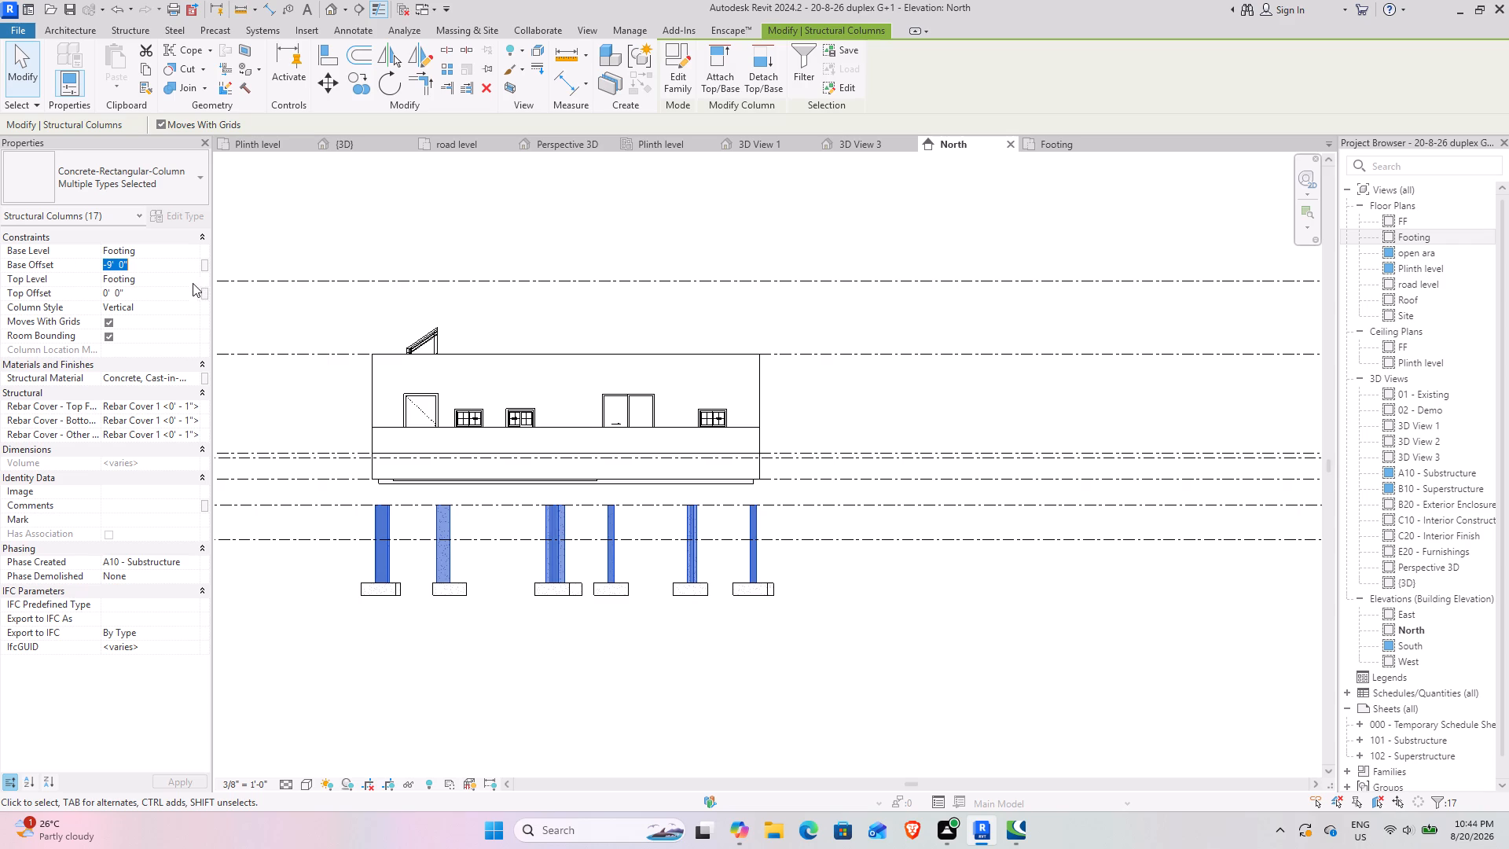
{"action": "left_click", "coordinate": [193, 283]}
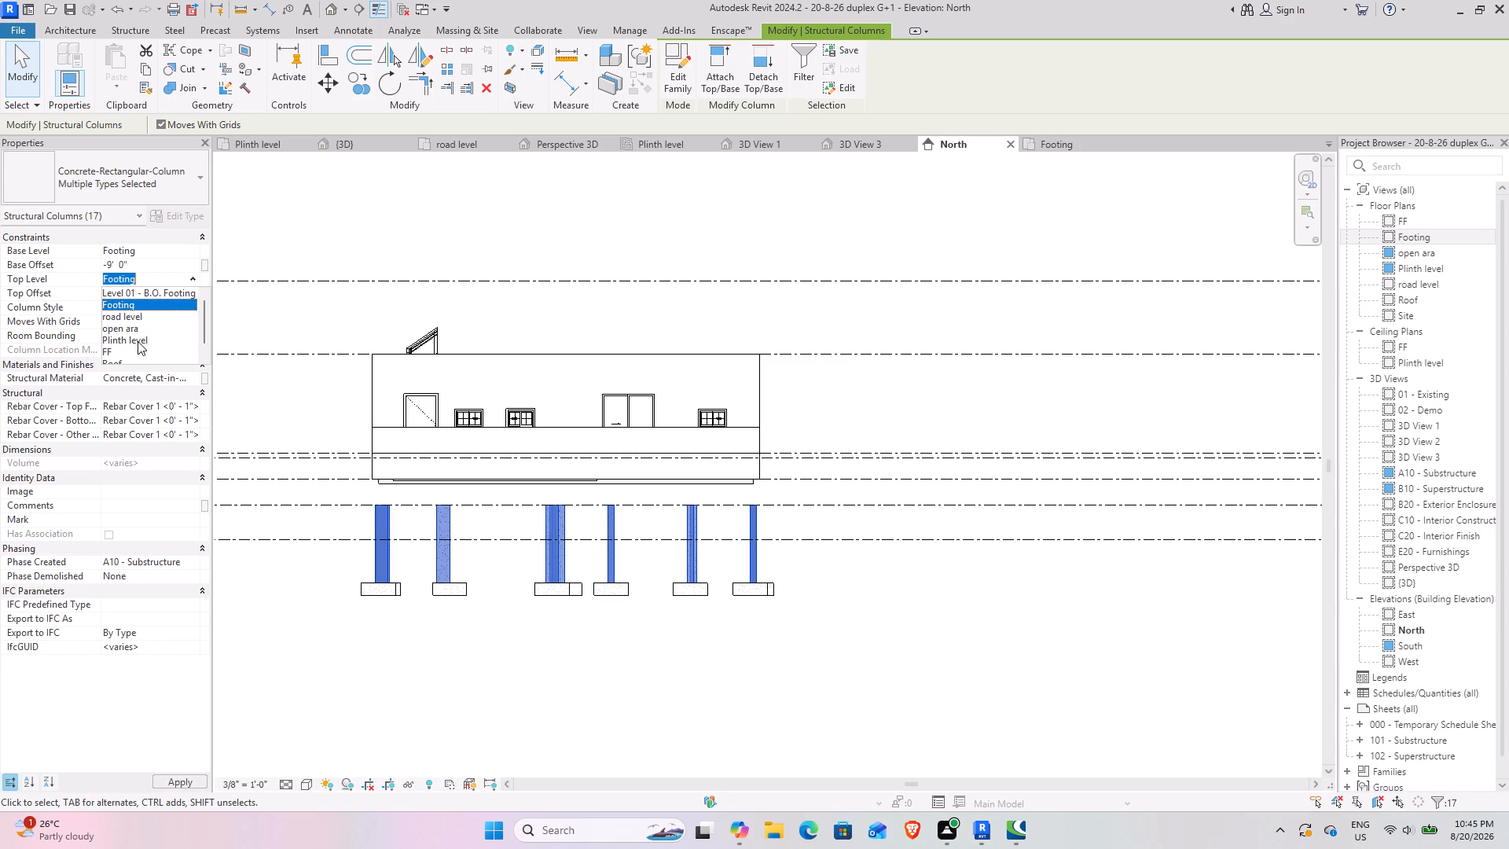
{"action": "scroll", "coordinate": [138, 341], "scroll_direction": "down", "scroll_amount": 1}
{"action": "scroll", "coordinate": [138, 341], "scroll_direction": "up", "scroll_amount": 2}
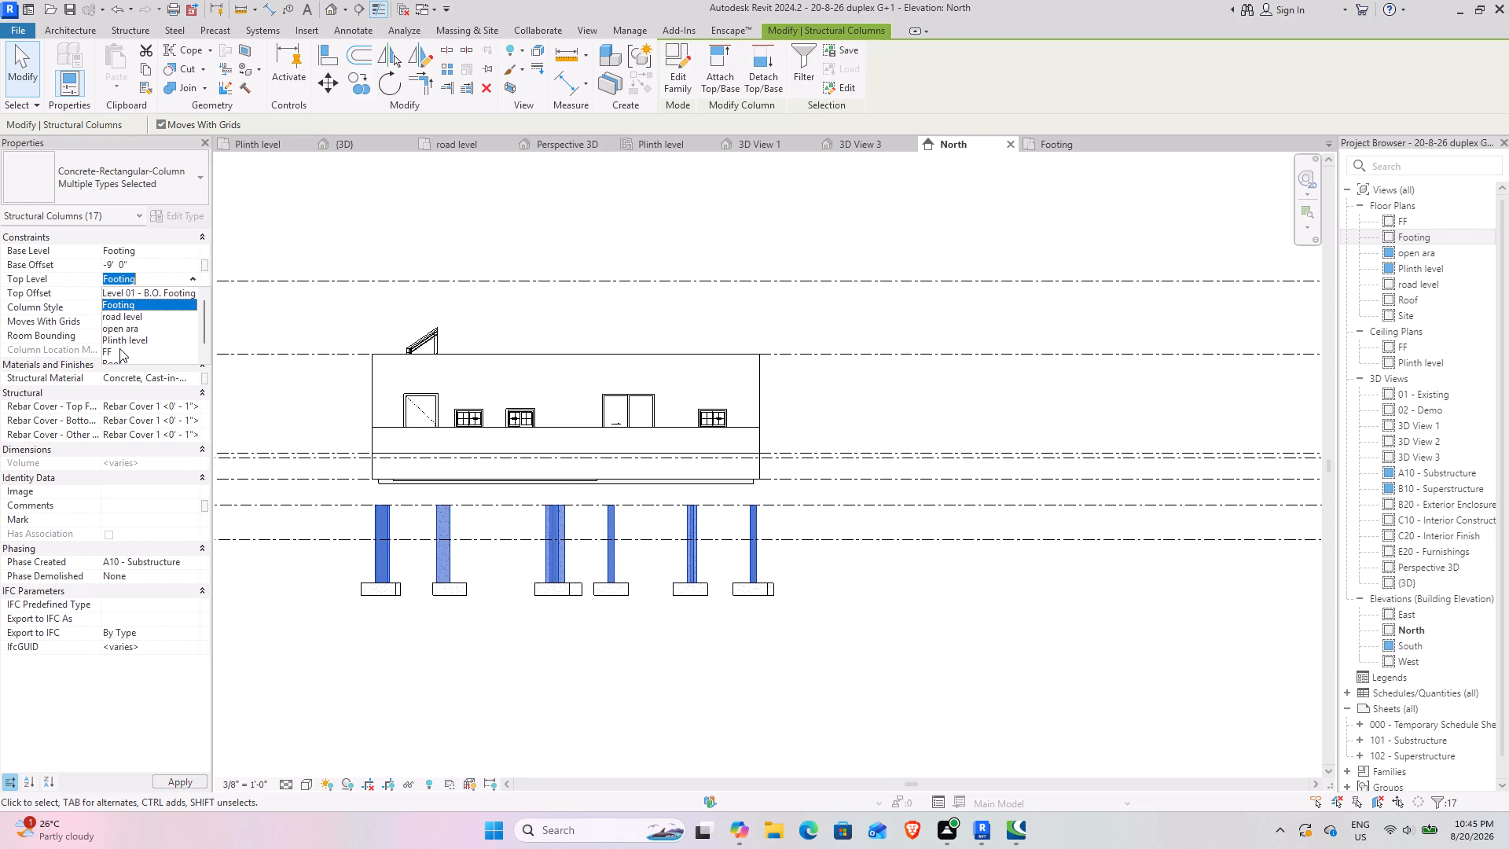
{"action": "left_click", "coordinate": [119, 348]}
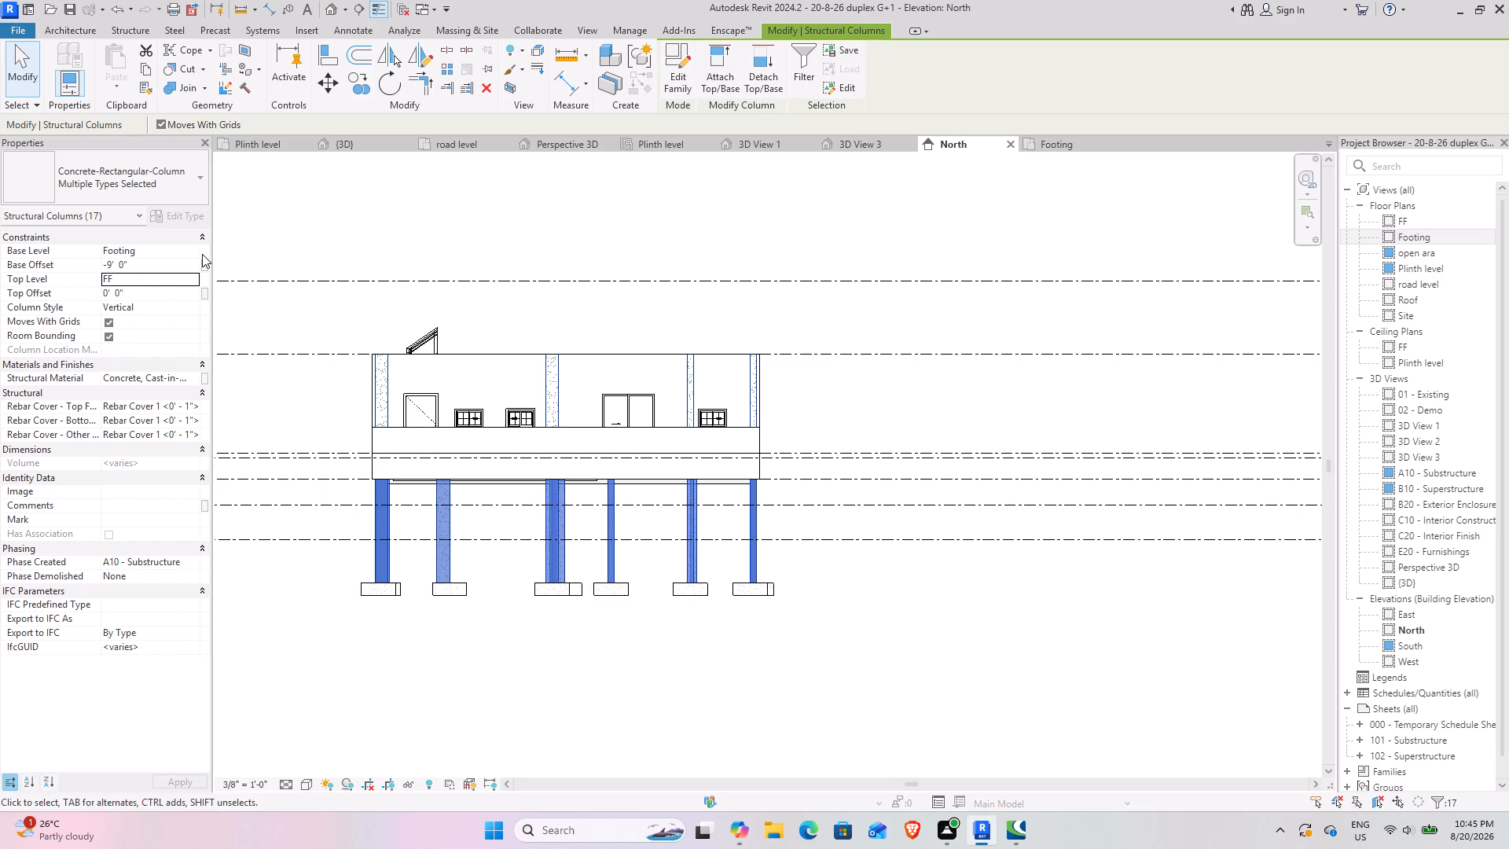
Set the base offset of all the selected 9X18 and 9X9 structural columns to 0.
{"action": "left_click", "coordinate": [149, 262]}
{"action": "key", "text": "0"}
{"action": "key", "text": "Return"}
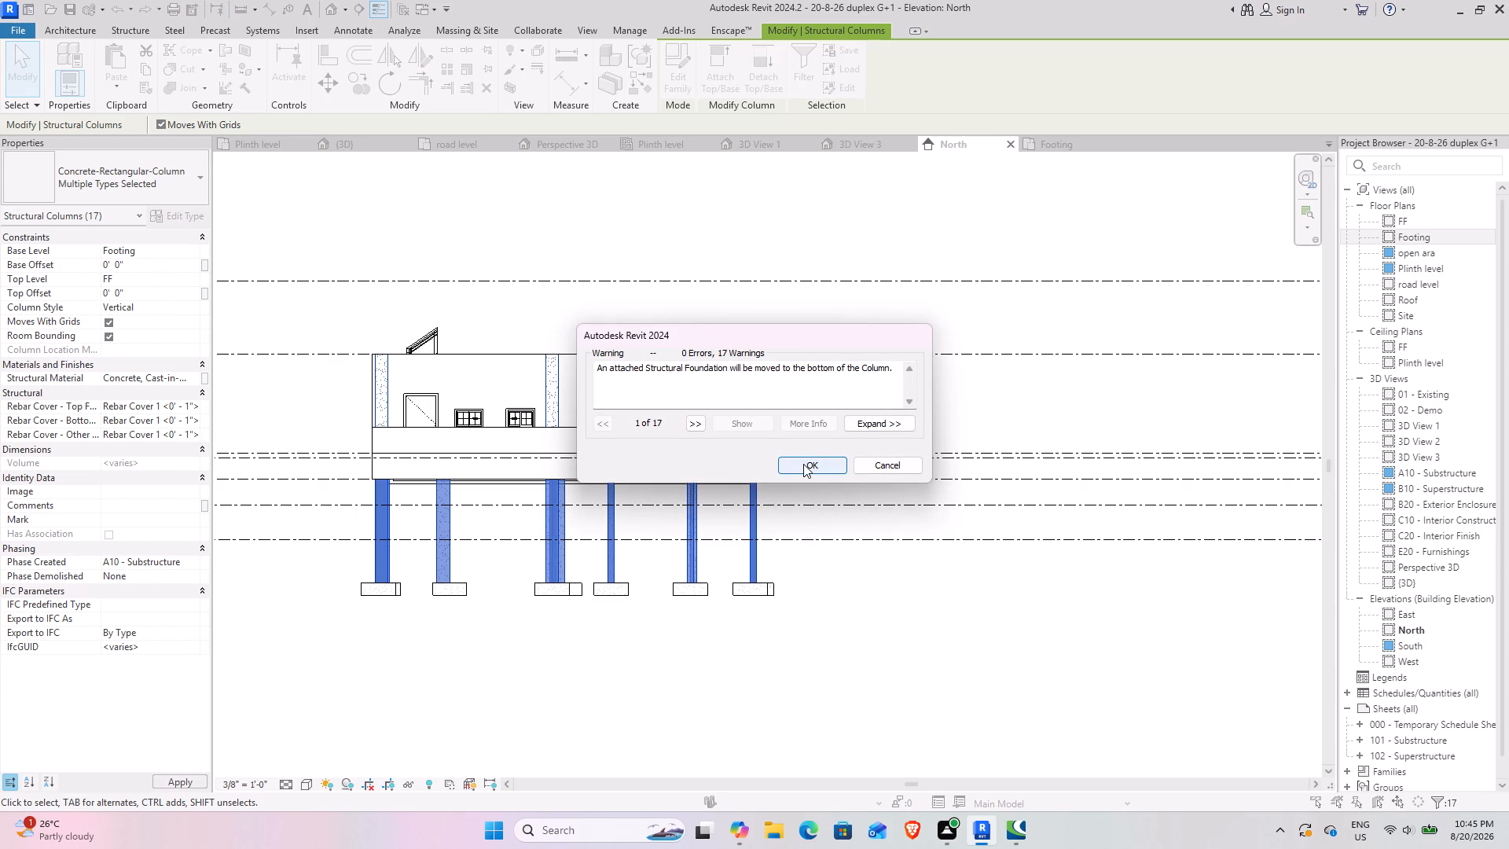
{"action": "left_click", "coordinate": [803, 464]}
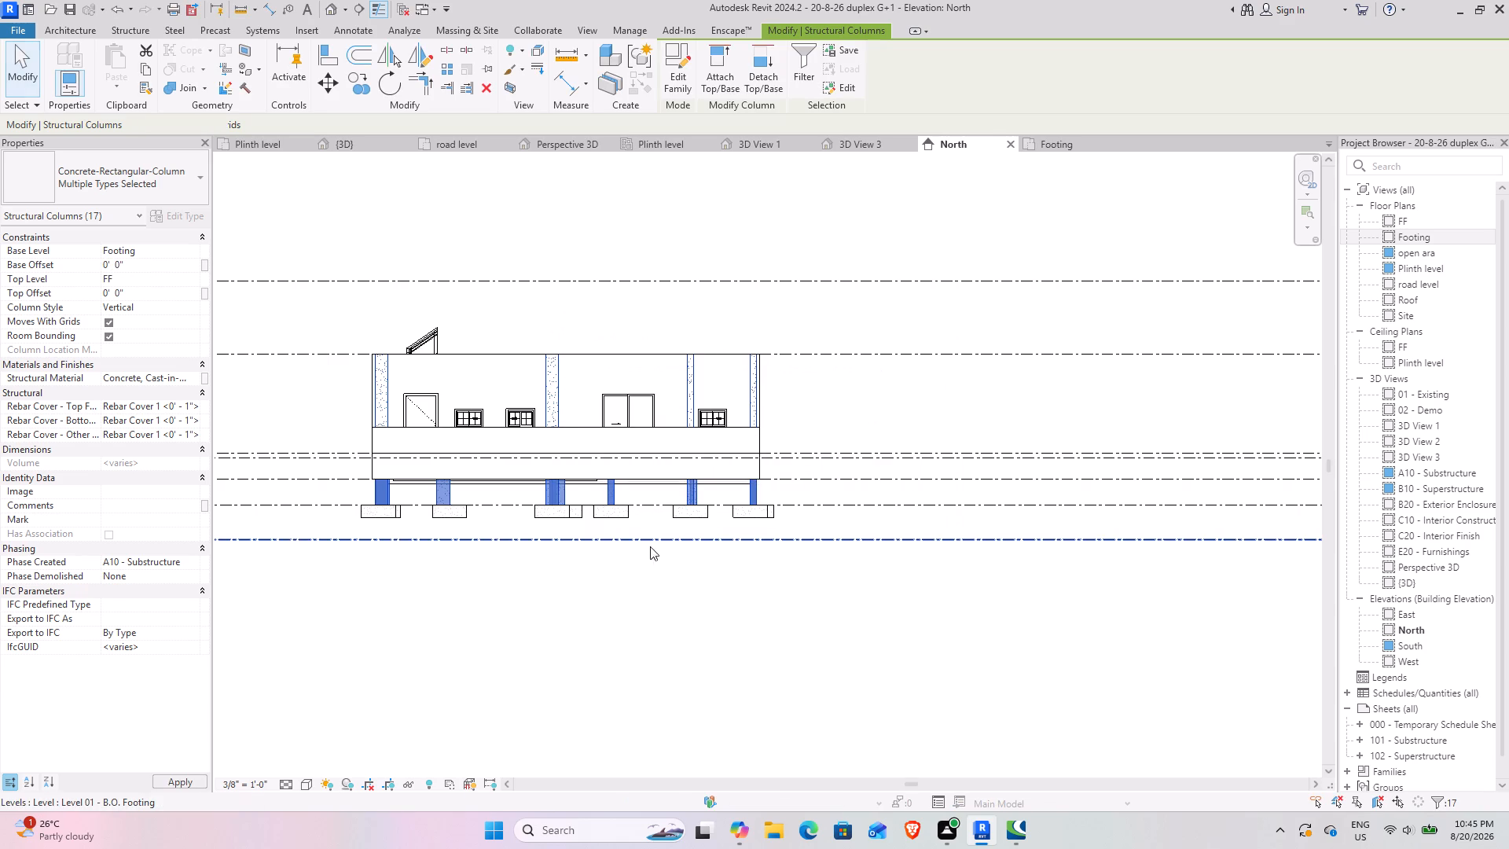
Examine the selected columns and their footings against the levels in the North elevation and in the {3D} view.
{"action": "middle_click_drag", "start_coordinate": [670, 524], "coordinate": [362, 574]}
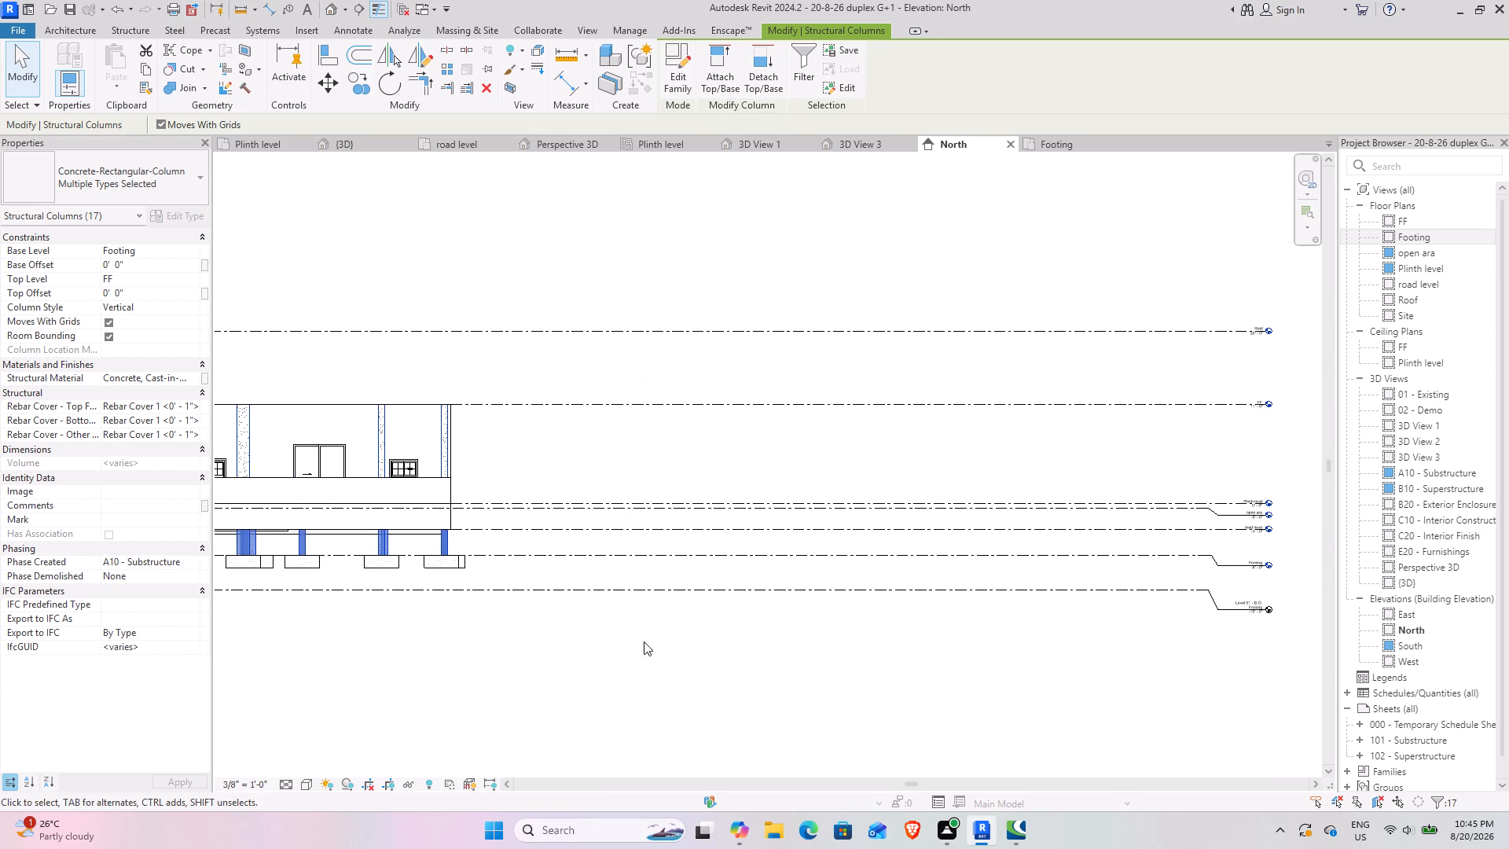
{"action": "scroll", "coordinate": [520, 557], "scroll_direction": "up", "scroll_amount": 3}
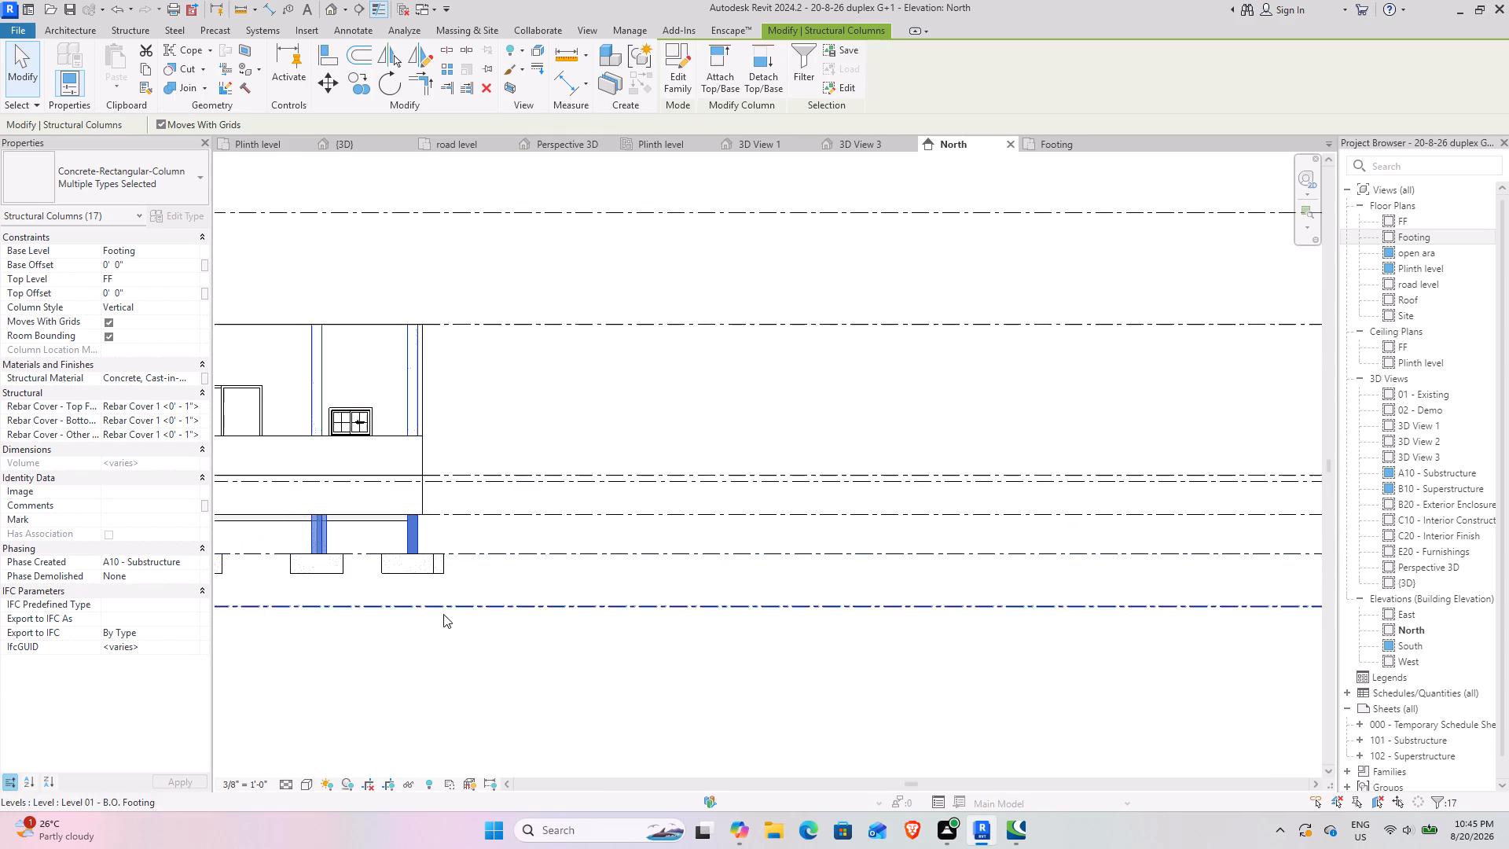
{"action": "middle_click_drag", "start_coordinate": [452, 616], "coordinate": [1022, 730]}
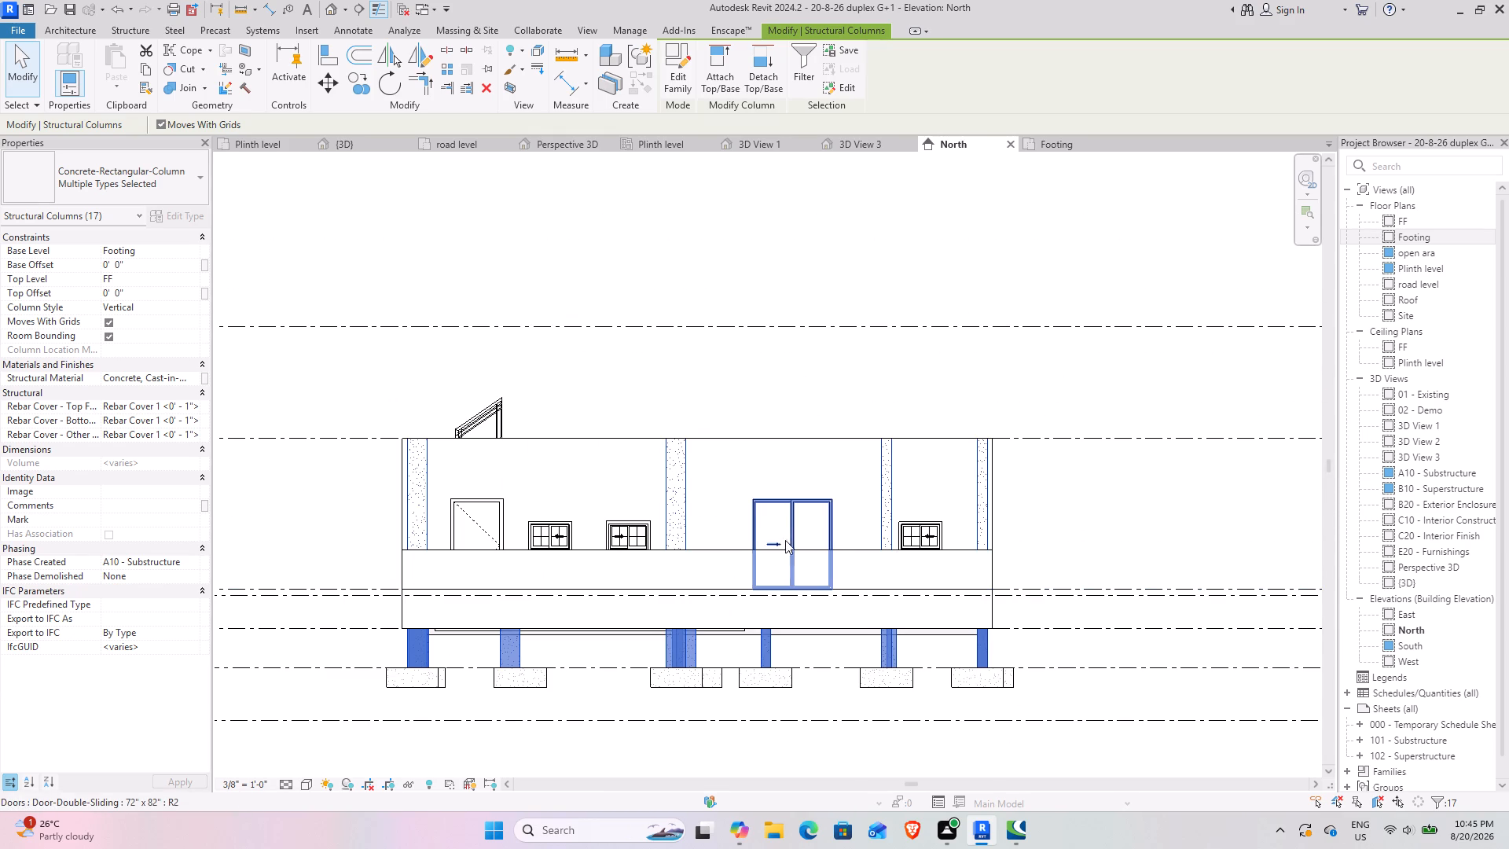
{"action": "scroll", "coordinate": [758, 507], "scroll_direction": "down", "scroll_amount": 1}
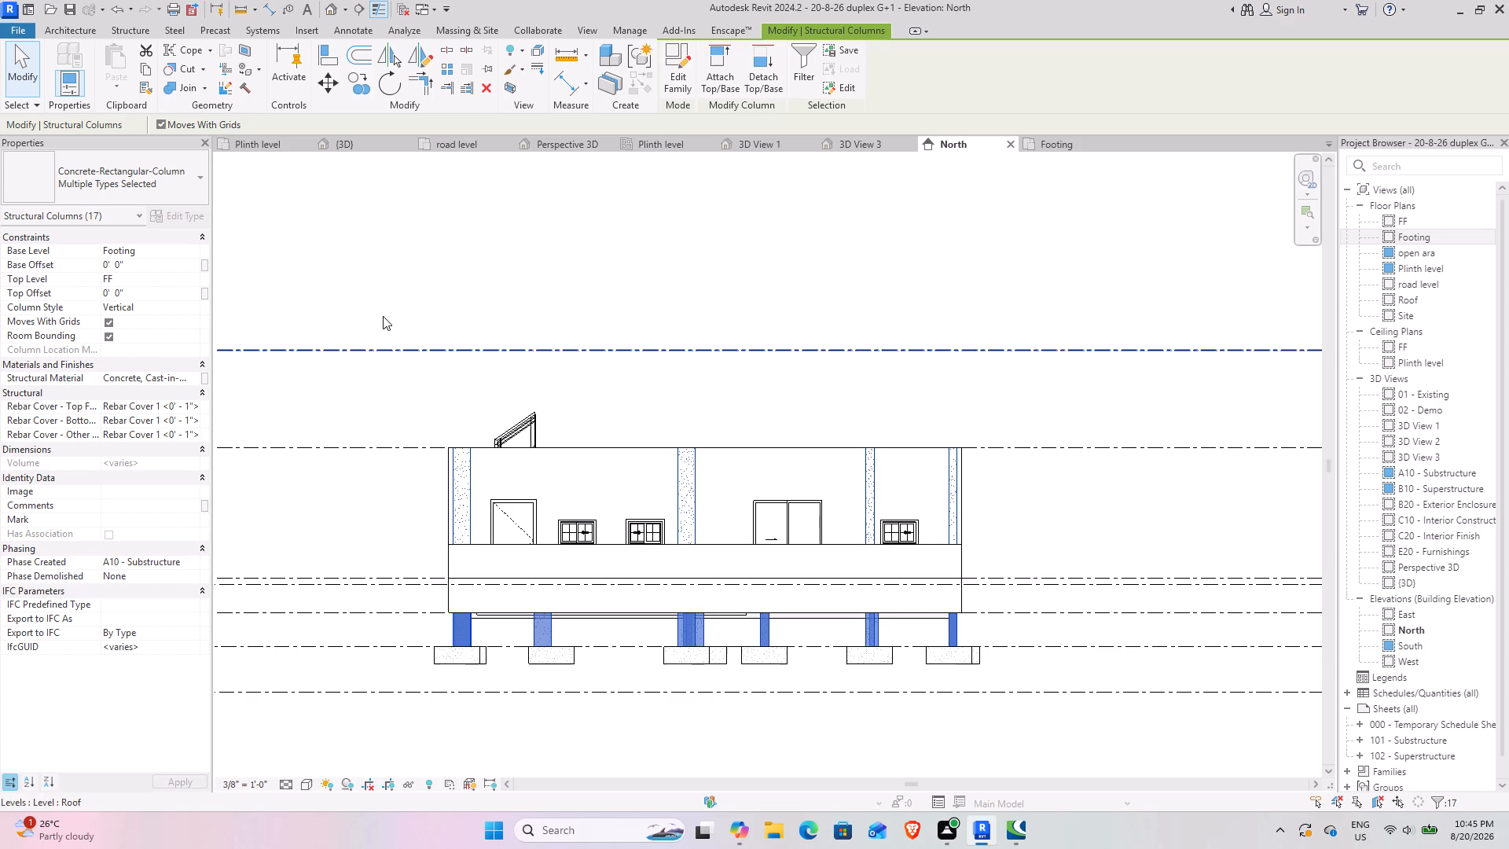
{"action": "left_click", "coordinate": [346, 148]}
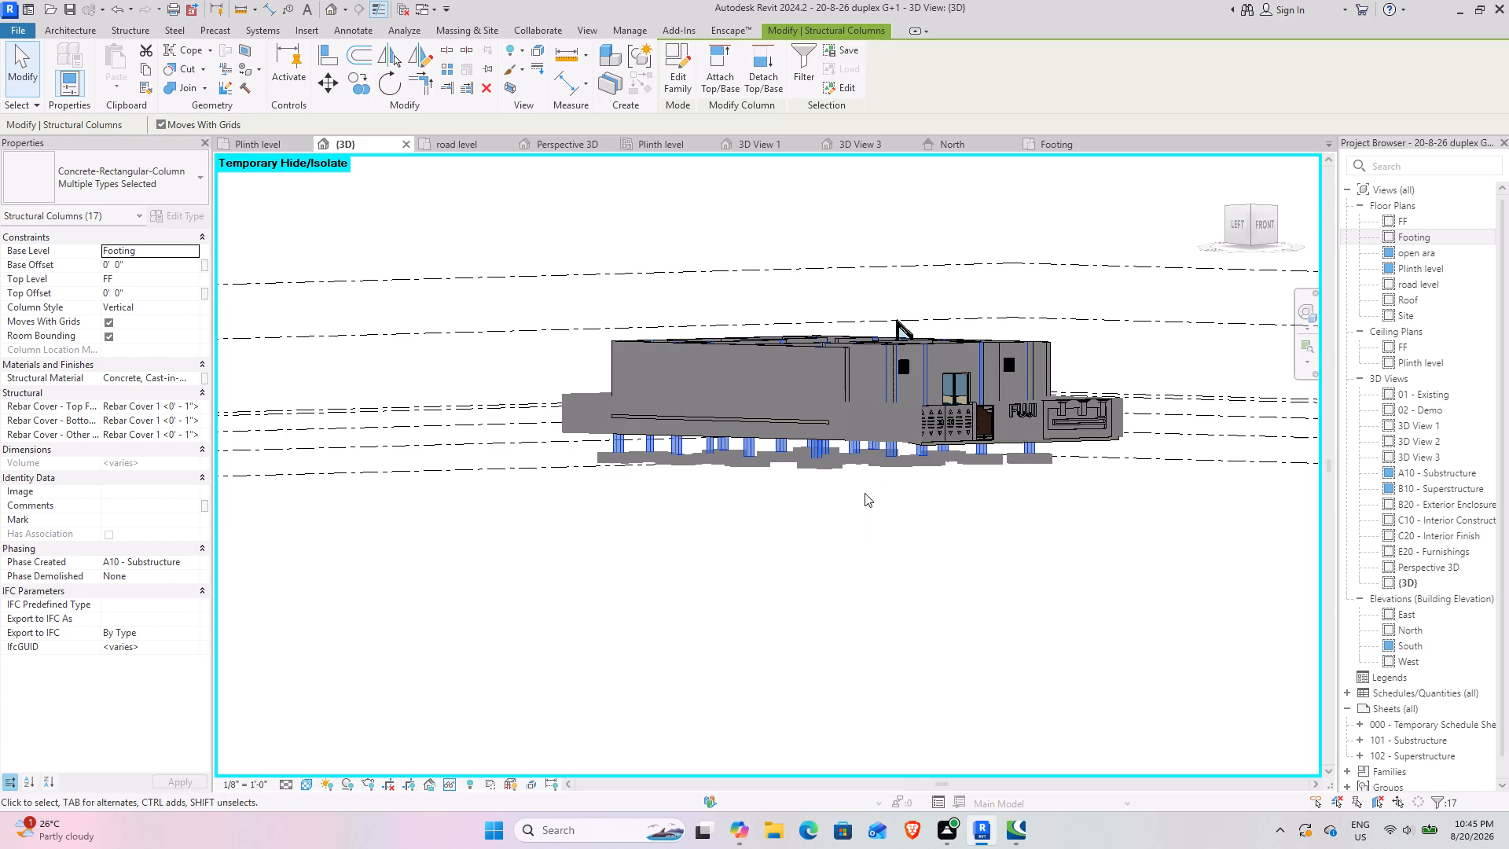
{"action": "middle_click_drag", "start_coordinate": [865, 494], "coordinate": [866, 690], "text": "shift"}
{"action": "scroll", "coordinate": [828, 416], "scroll_direction": "up", "scroll_amount": 3}
{"action": "scroll", "coordinate": [848, 527], "scroll_direction": "up", "scroll_amount": 3}
{"action": "middle_click_drag", "start_coordinate": [869, 534], "coordinate": [935, 581], "text": "shift"}
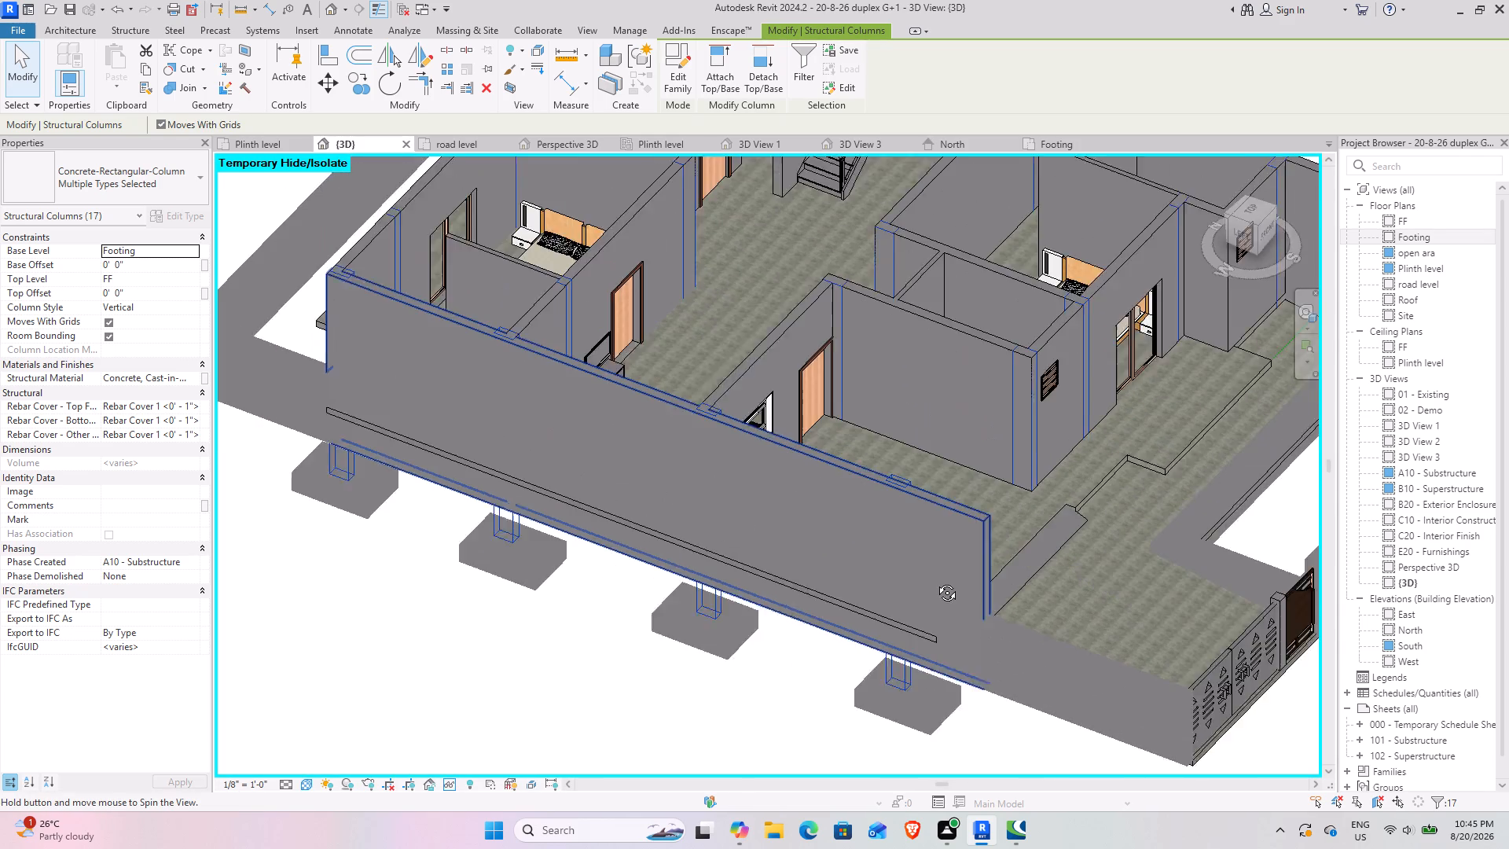
{"action": "middle_click_drag", "start_coordinate": [935, 581], "coordinate": [921, 638], "text": "shift"}
{"action": "scroll", "coordinate": [905, 553], "scroll_direction": "up", "scroll_amount": 2}
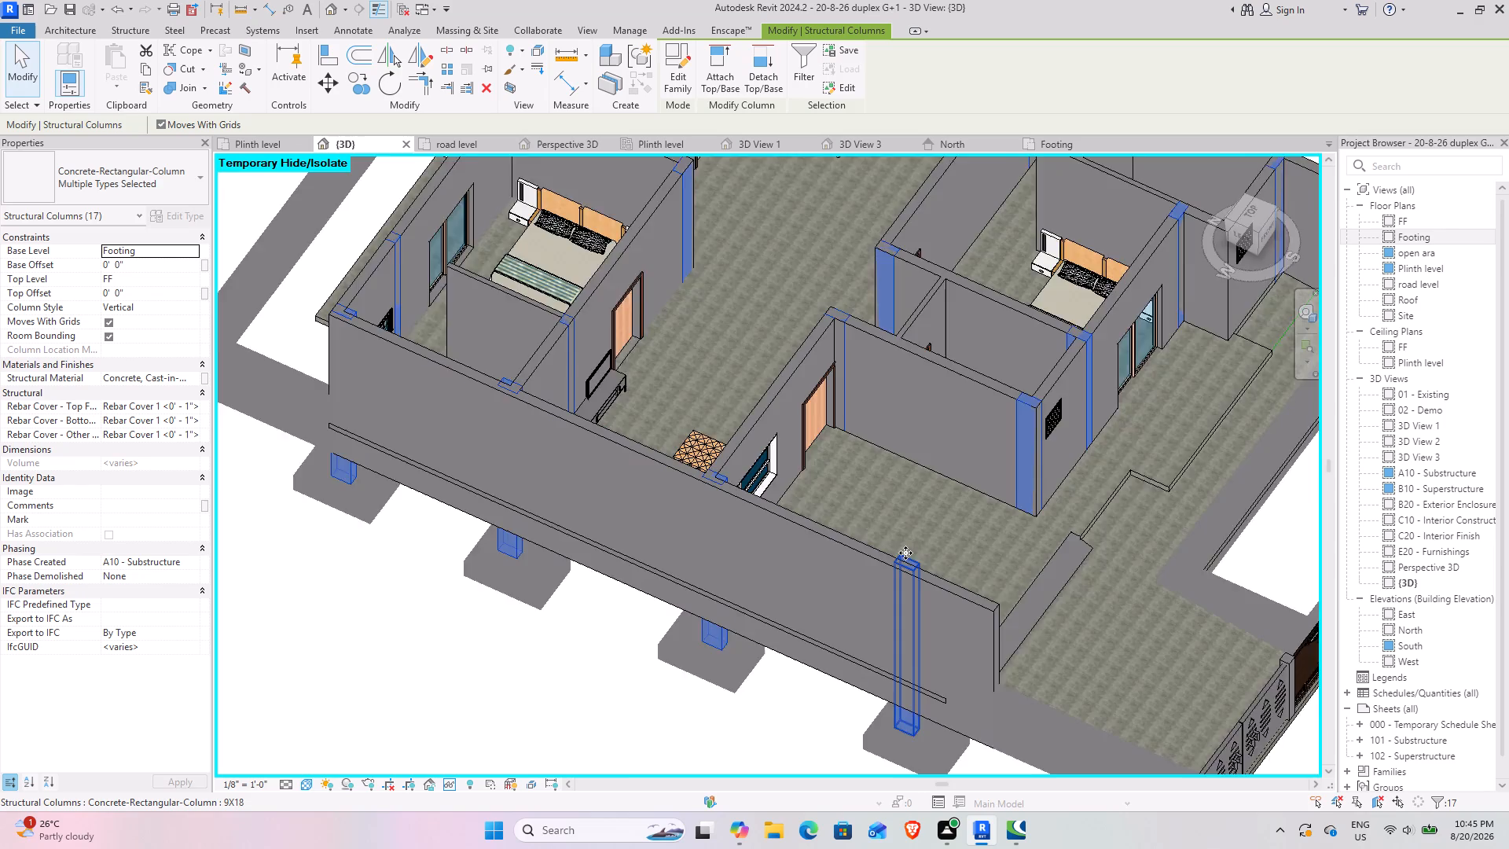
{"action": "scroll", "coordinate": [905, 553], "scroll_direction": "up", "scroll_amount": 5}
{"action": "middle_click_drag", "start_coordinate": [904, 605], "coordinate": [880, 655], "text": "shift"}
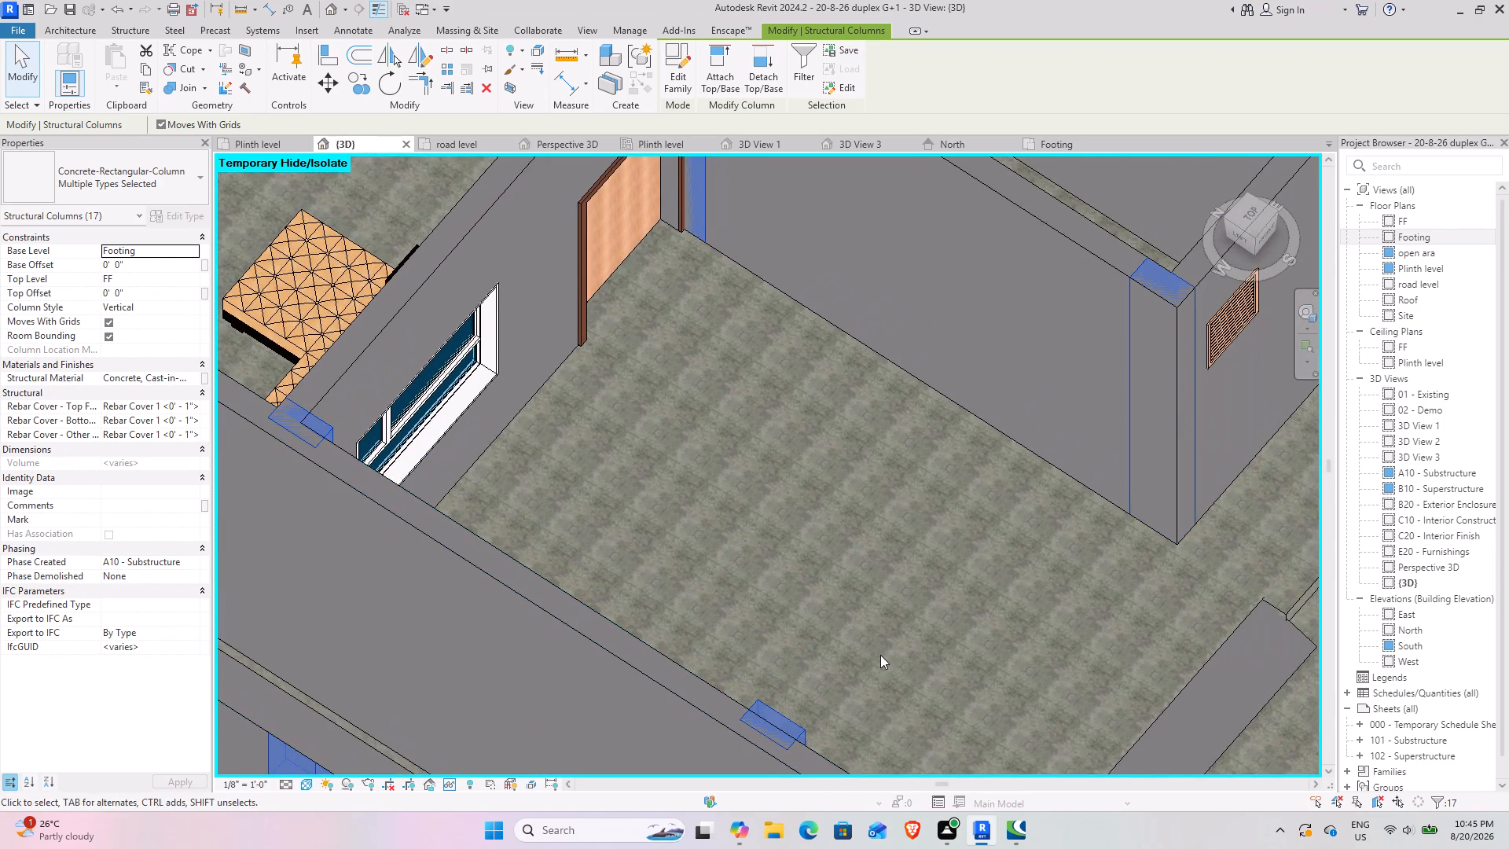
{"action": "middle_click_drag", "start_coordinate": [876, 654], "coordinate": [933, 373]}
Clear the column selection and examine the walls, columns and footings from around and beneath the building in 3D.
{"action": "left_click", "coordinate": [542, 678]}
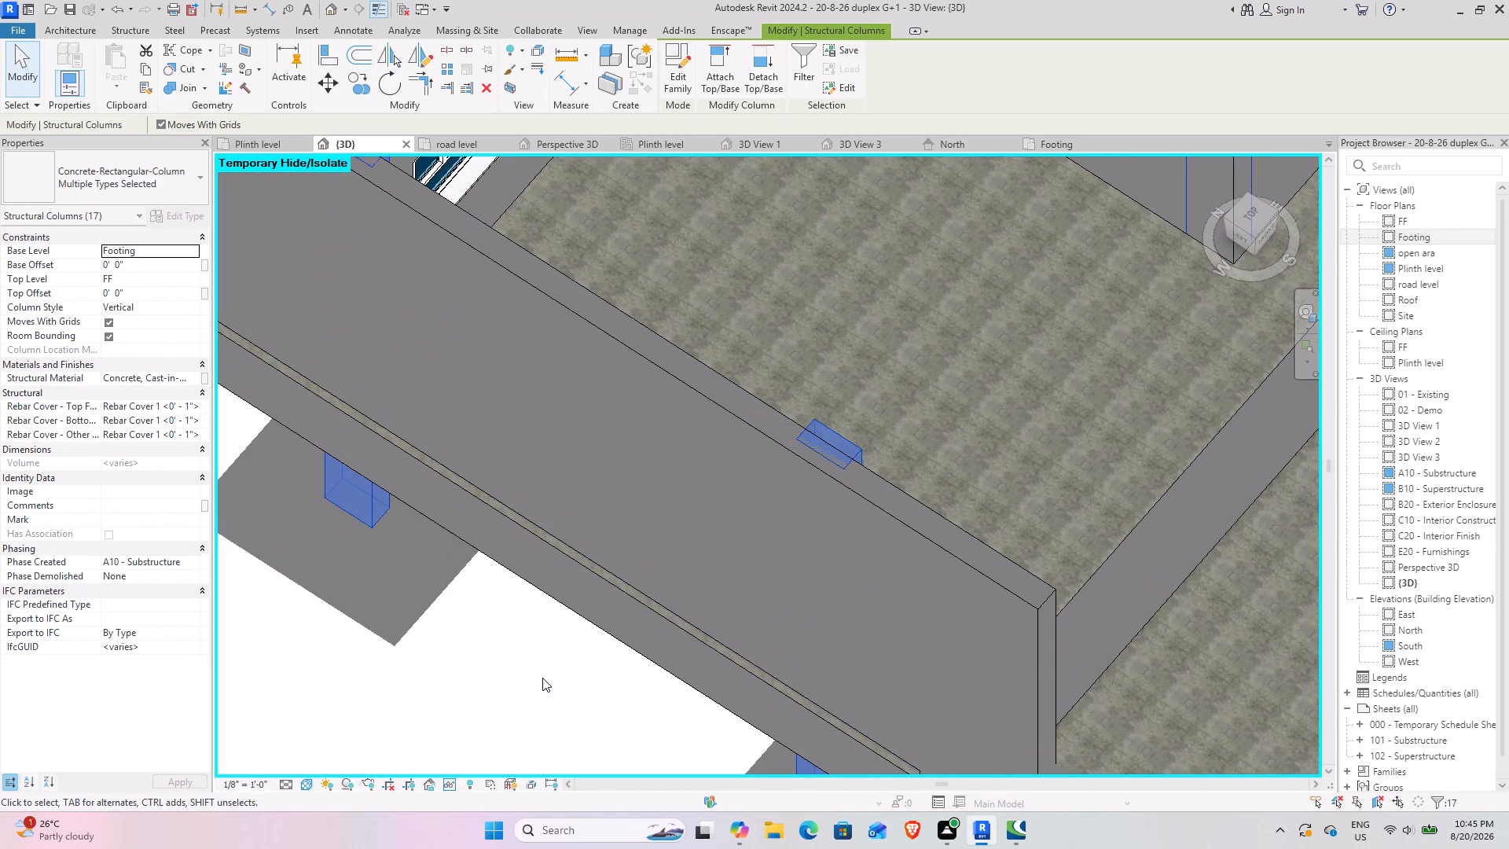
{"action": "scroll", "coordinate": [809, 440], "scroll_direction": "down", "scroll_amount": 7}
{"action": "middle_click_drag", "start_coordinate": [703, 549], "coordinate": [799, 347], "text": "shift"}
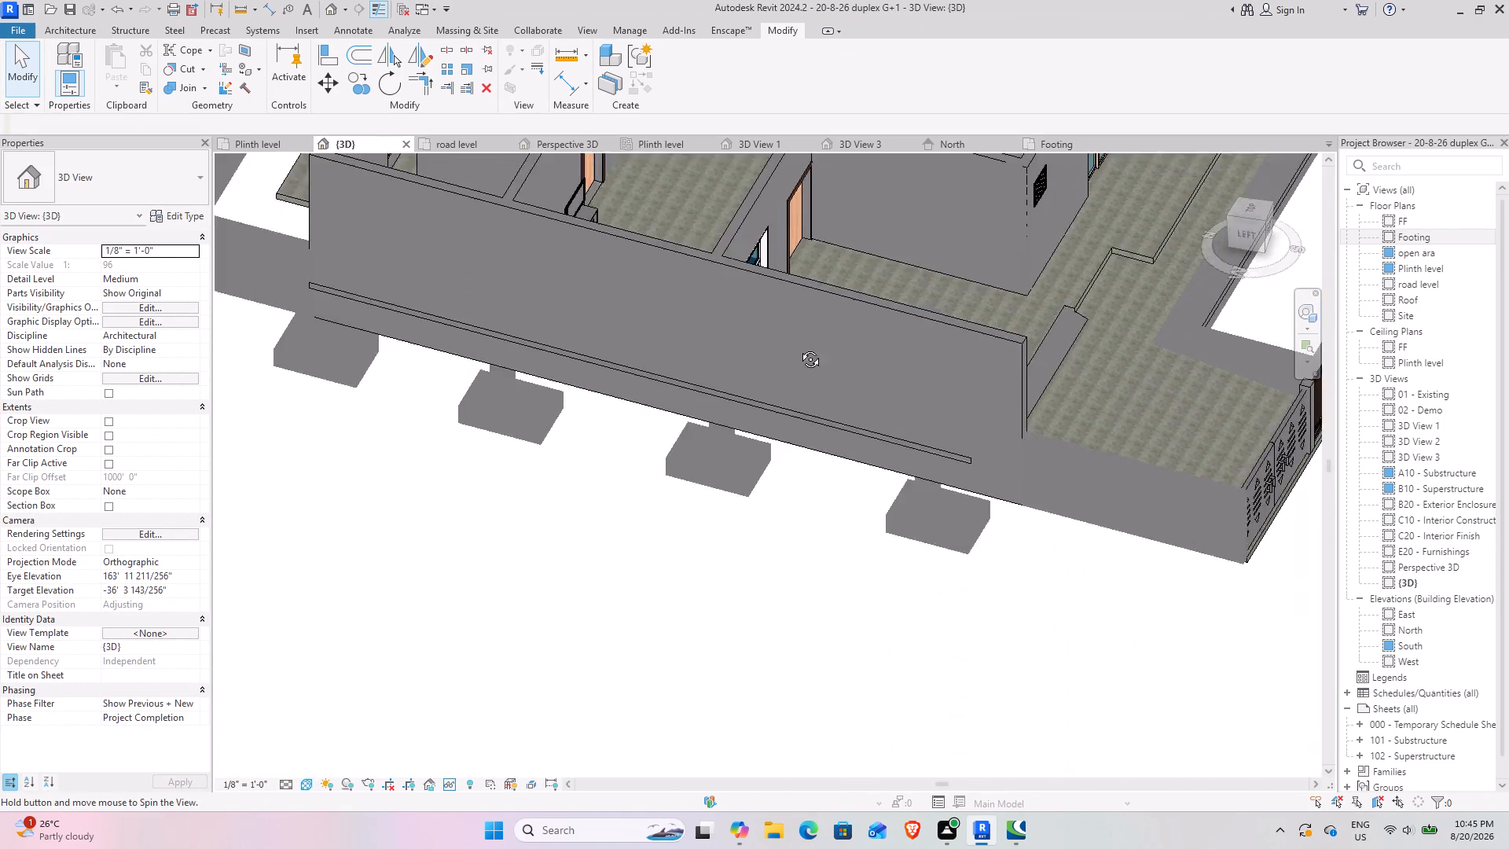
{"action": "middle_click_drag", "start_coordinate": [799, 347], "coordinate": [810, 272], "text": "shift"}
{"action": "middle_click_drag", "start_coordinate": [777, 300], "coordinate": [725, 678]}
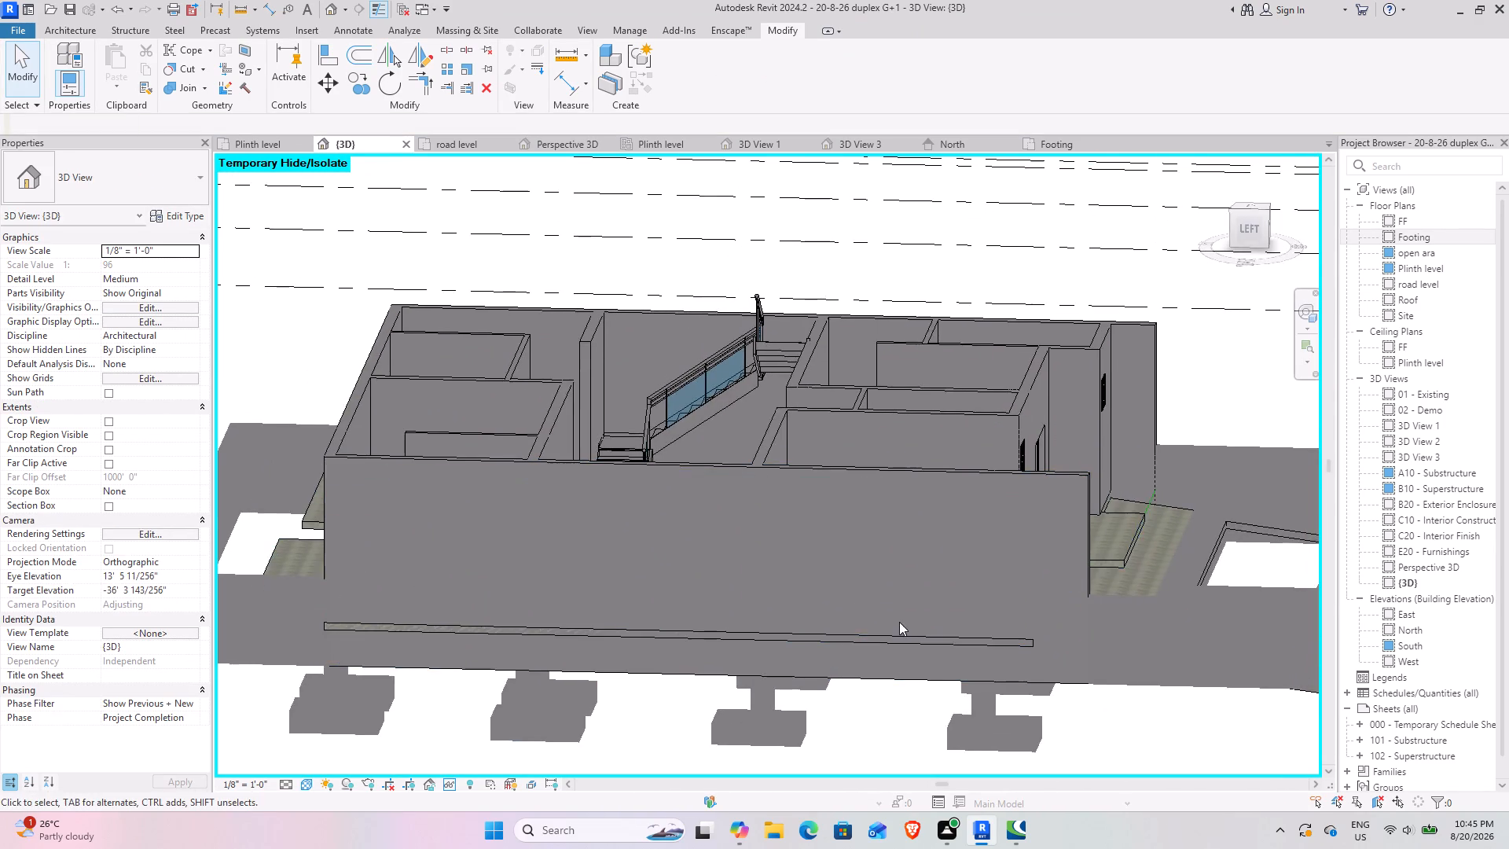
{"action": "middle_click_drag", "start_coordinate": [892, 622], "coordinate": [679, 706], "text": "shift"}
{"action": "scroll", "coordinate": [797, 666], "scroll_direction": "down", "scroll_amount": 2}
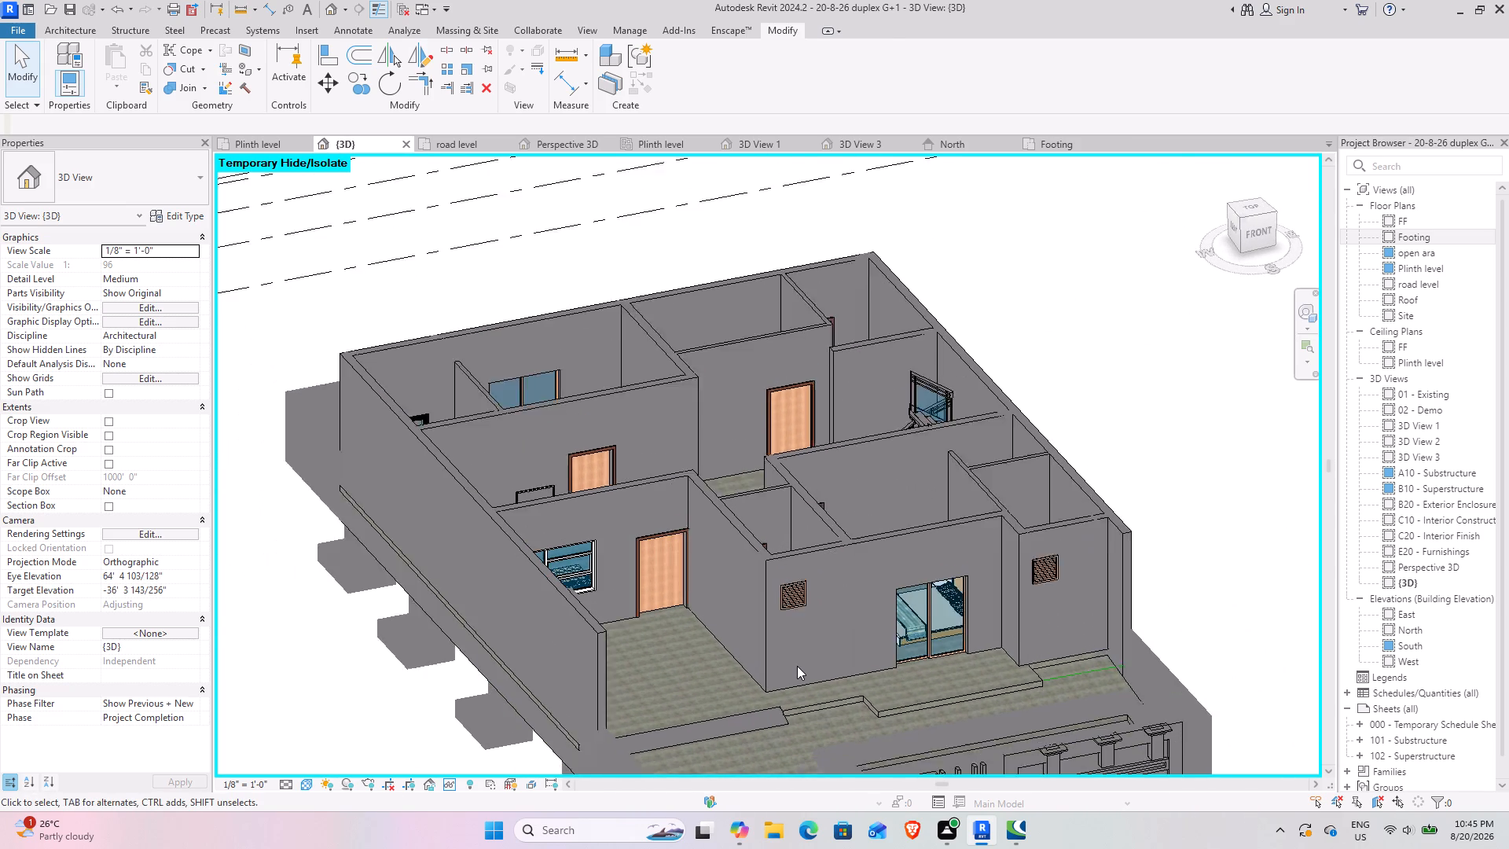
{"action": "middle_click_drag", "start_coordinate": [778, 658], "coordinate": [718, 531], "text": "shift"}
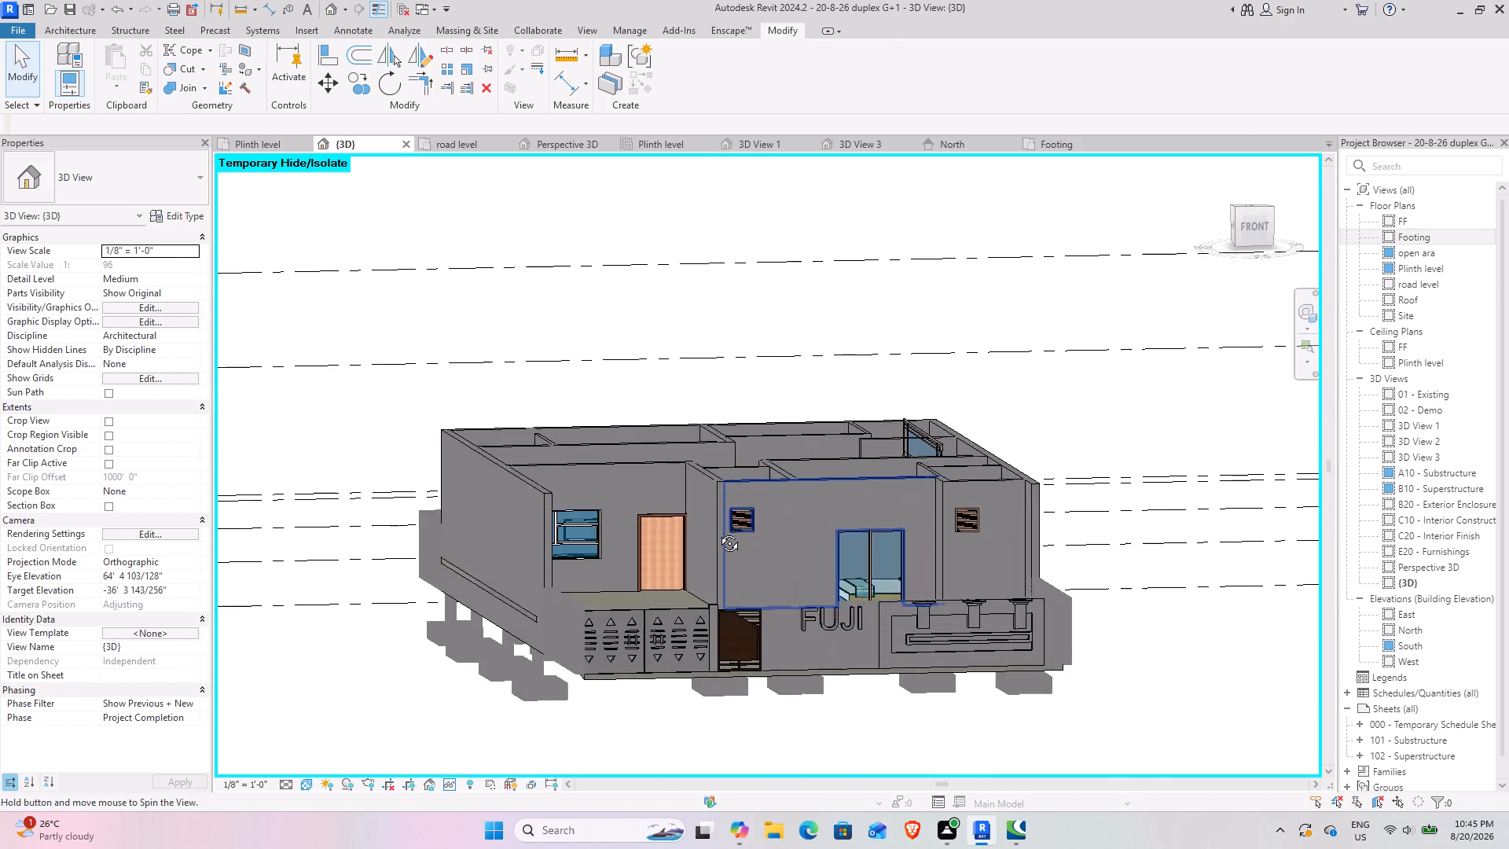
{"action": "middle_click_drag", "start_coordinate": [718, 531], "coordinate": [582, 456], "text": "shift"}
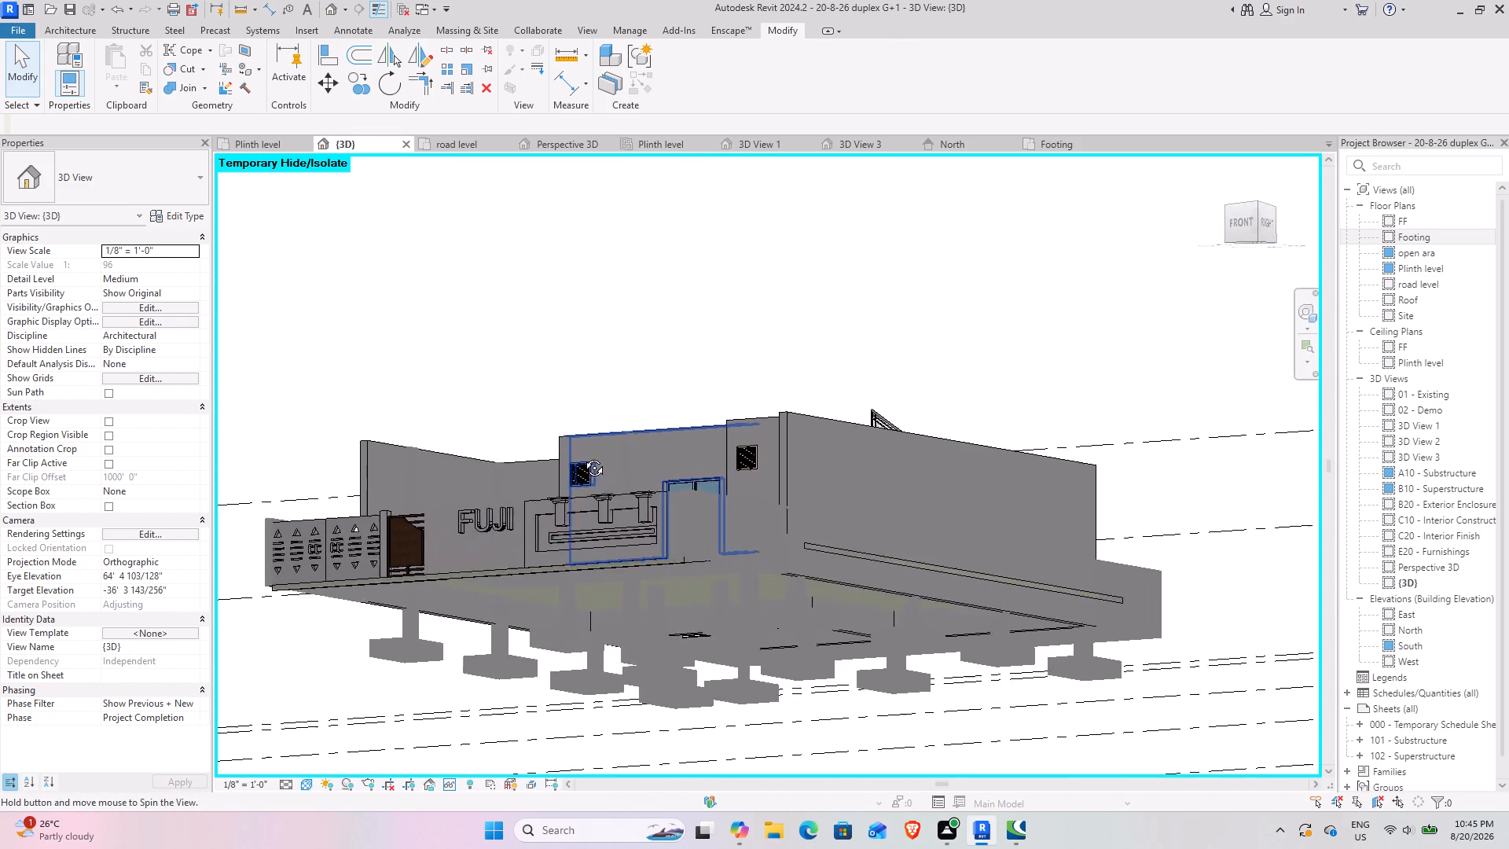
{"action": "middle_click_drag", "start_coordinate": [582, 456], "coordinate": [690, 637], "text": "shift"}
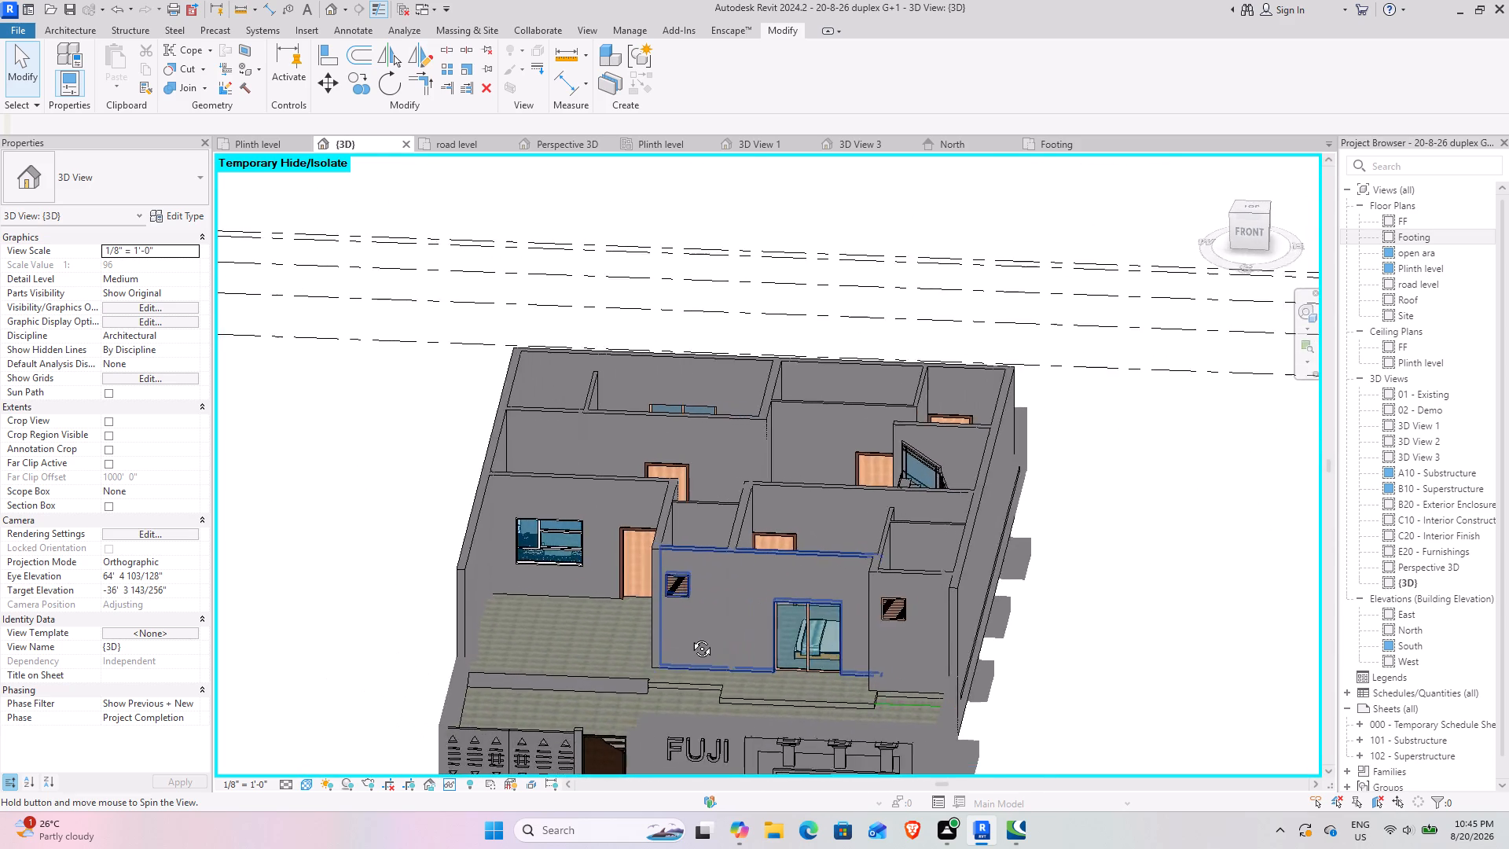
{"action": "middle_click_drag", "start_coordinate": [690, 637], "coordinate": [867, 641], "text": "shift"}
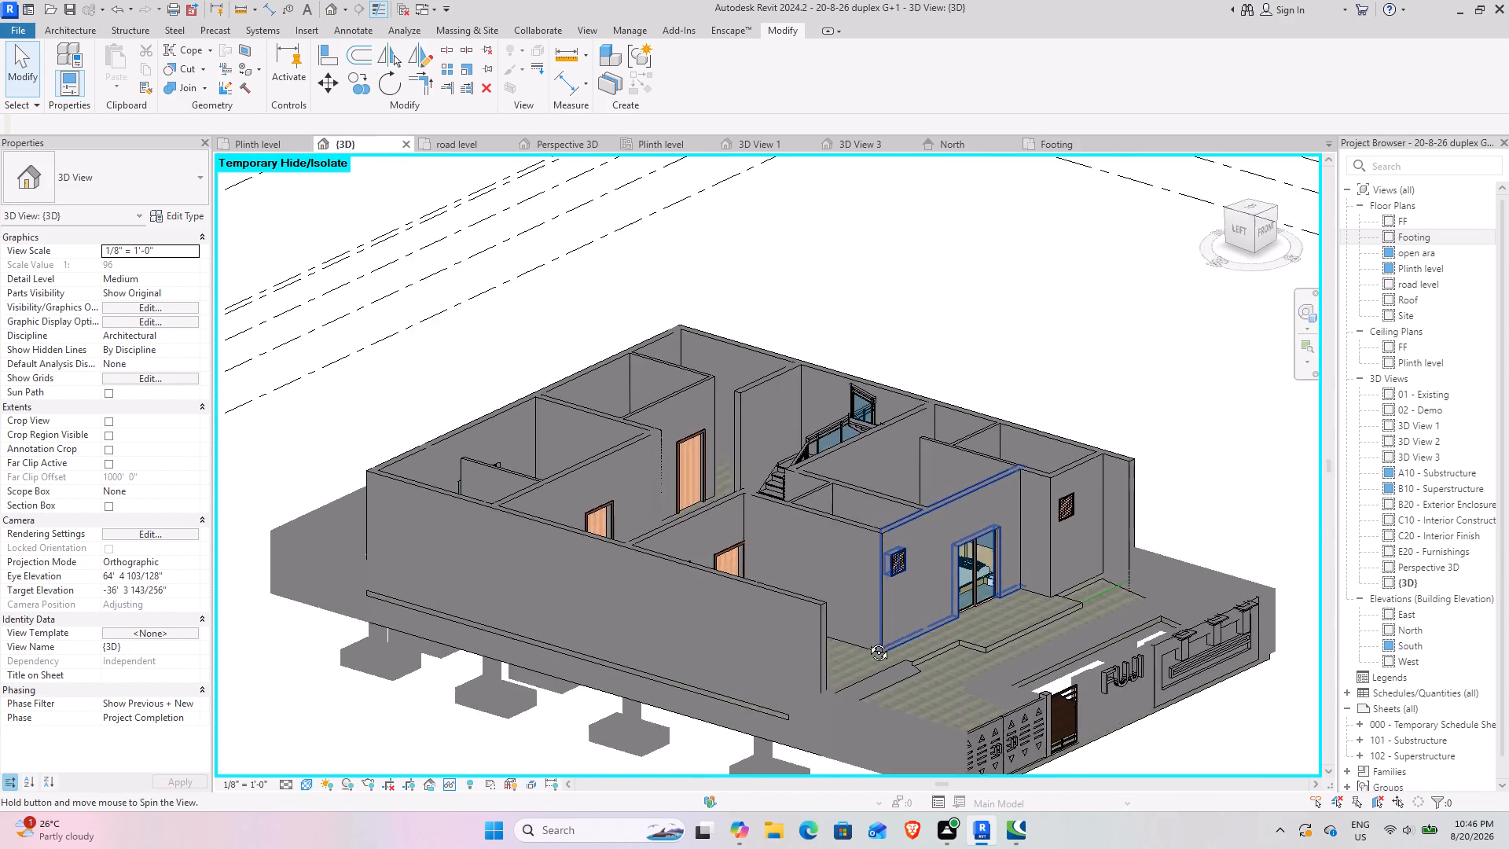
{"action": "middle_click_drag", "start_coordinate": [867, 641], "coordinate": [732, 666], "text": "shift"}
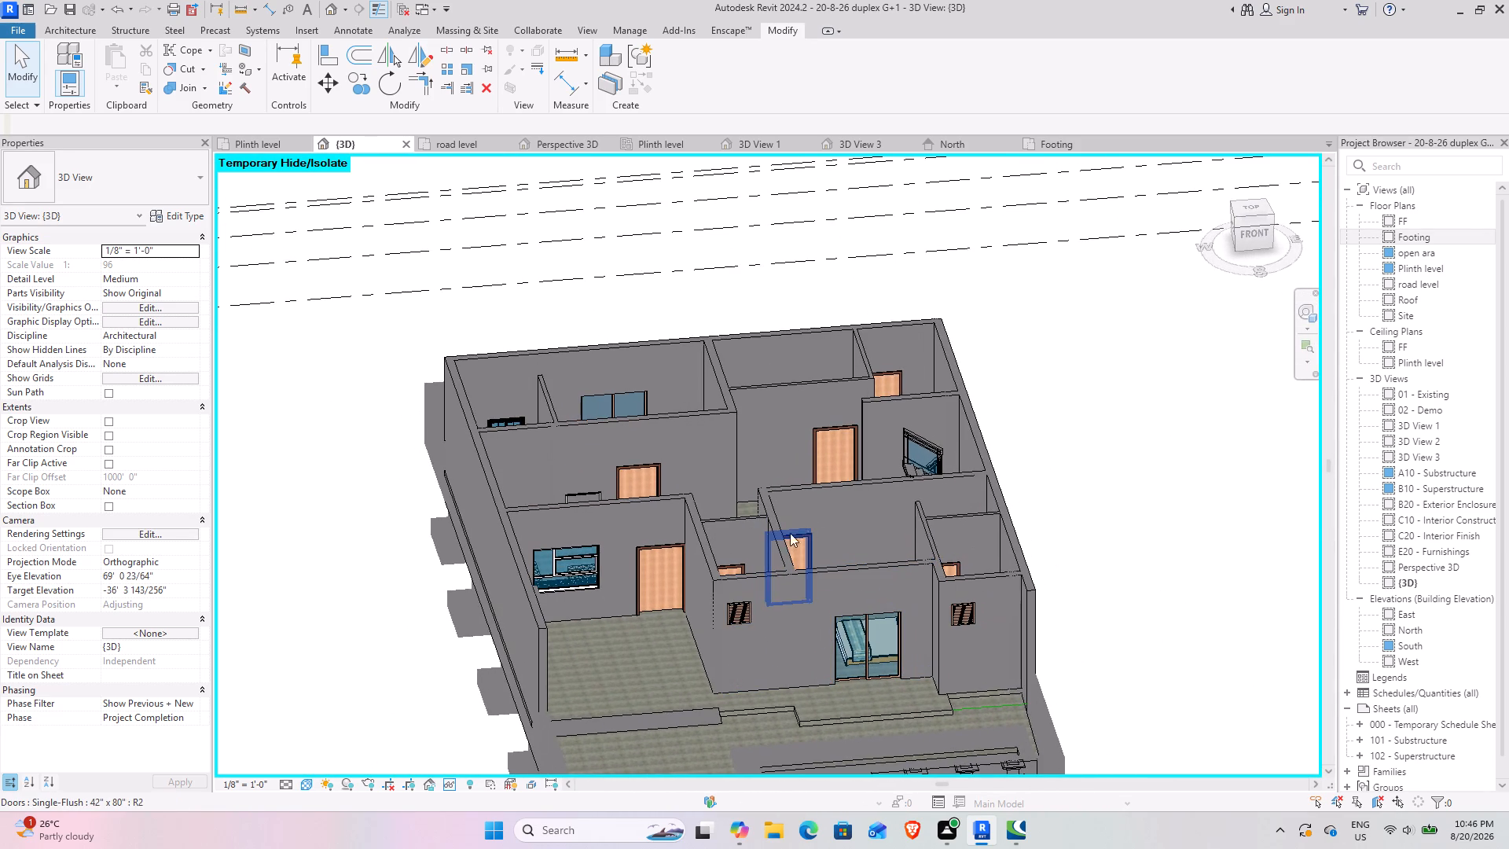
{"action": "left_click", "coordinate": [1089, 545]}
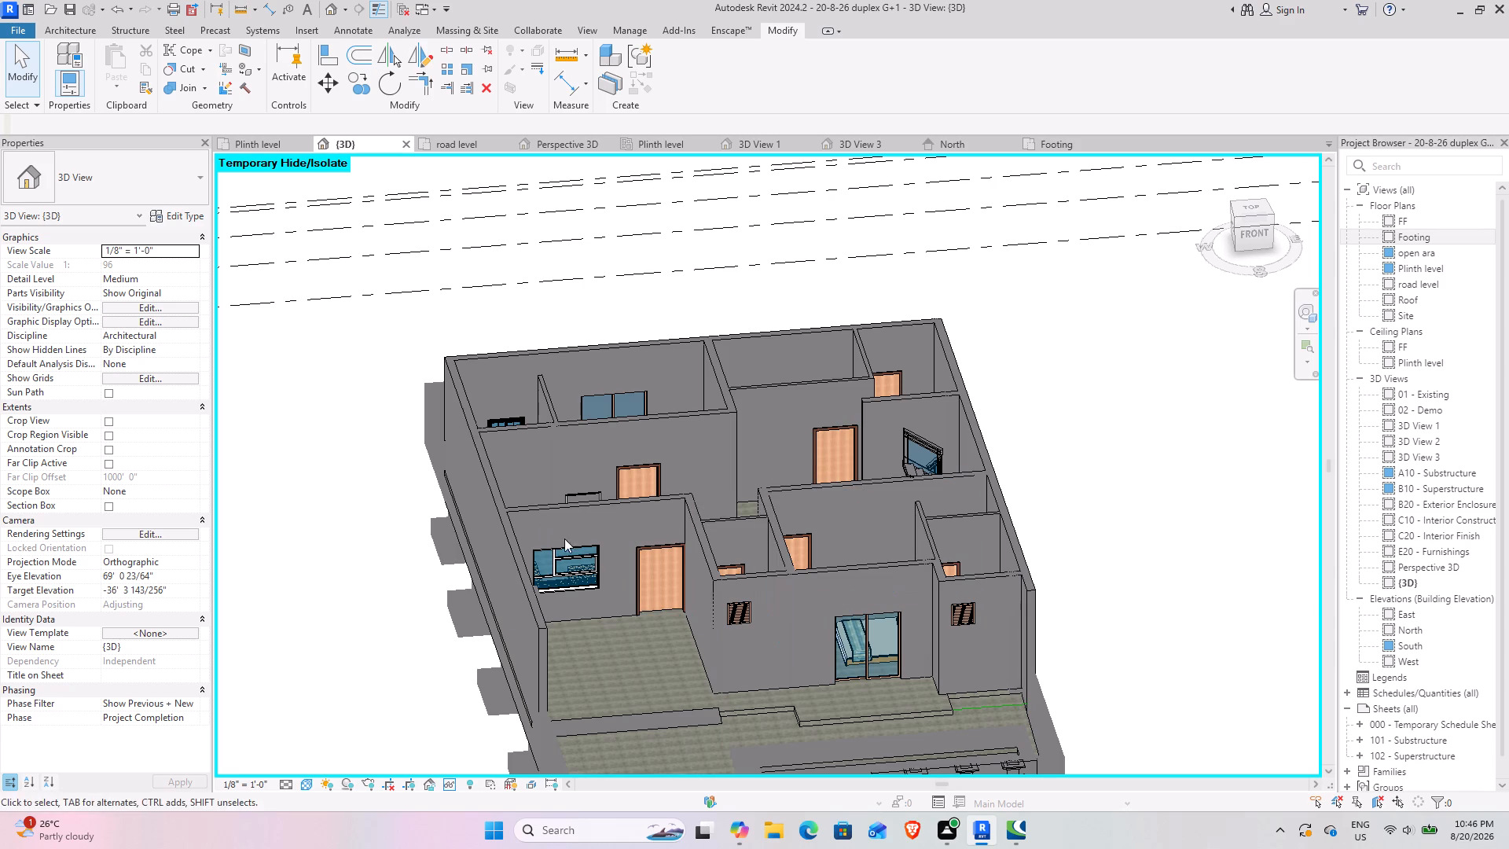
{"action": "middle_click_drag", "start_coordinate": [592, 635], "coordinate": [600, 627], "text": "shift"}
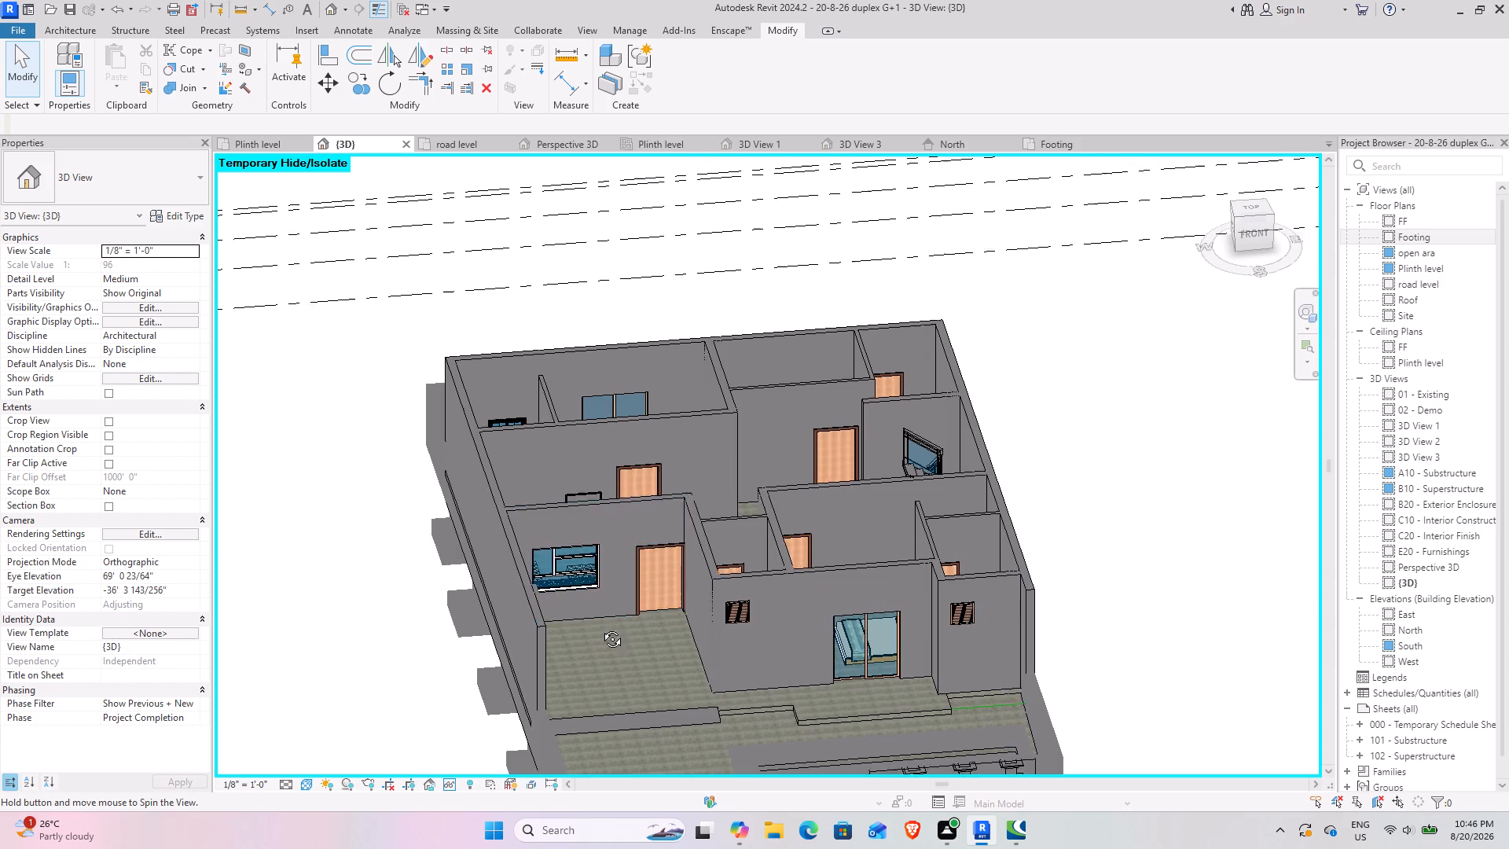
{"action": "middle_click_drag", "start_coordinate": [600, 627], "coordinate": [905, 340], "text": "shift"}
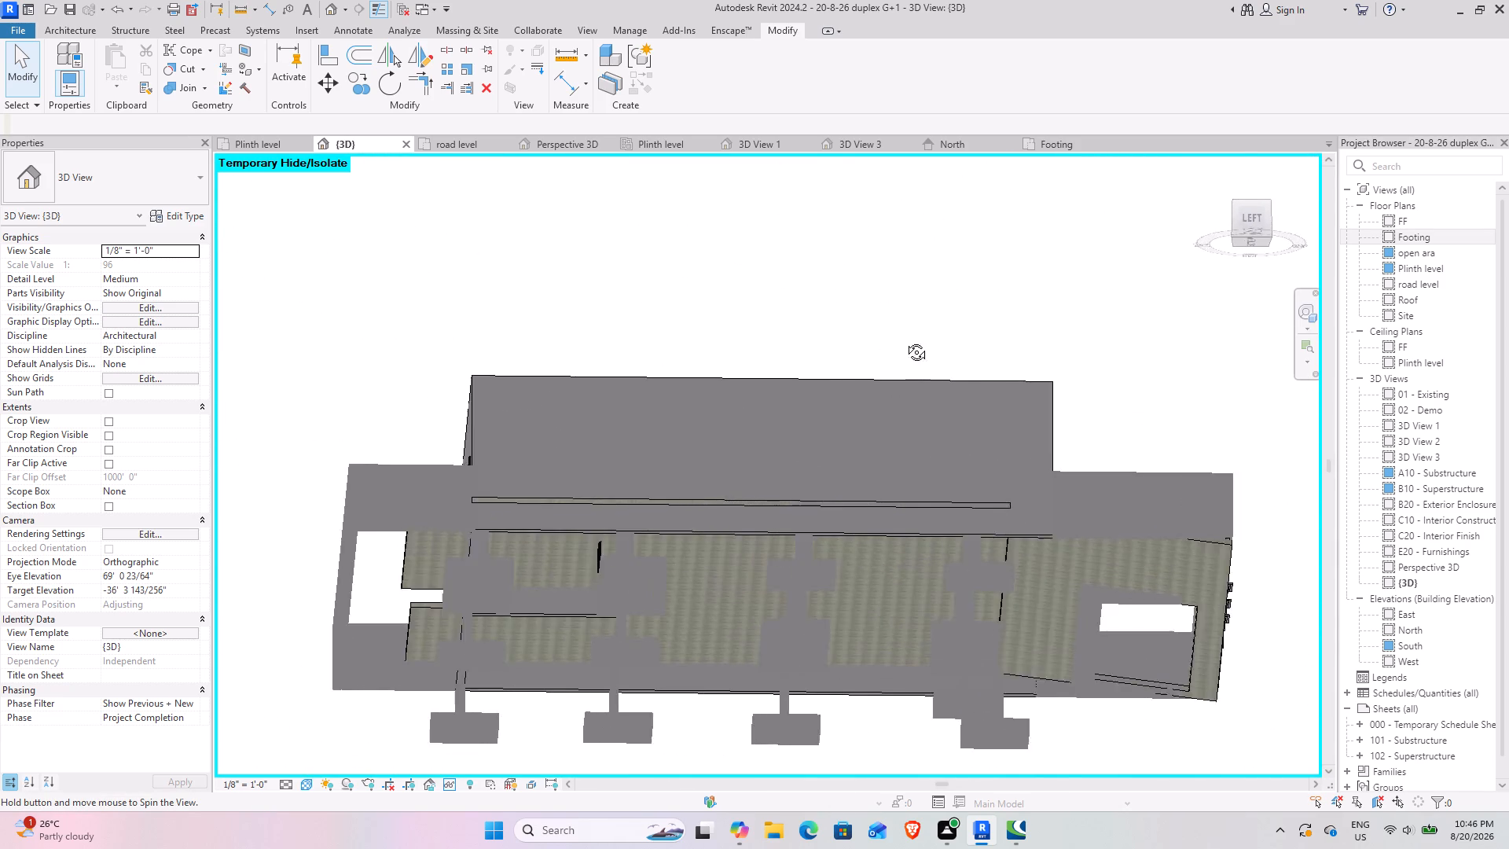
{"action": "middle_click_drag", "start_coordinate": [905, 340], "coordinate": [882, 429], "text": "shift"}
{"action": "scroll", "coordinate": [964, 594], "scroll_direction": "up", "scroll_amount": 3}
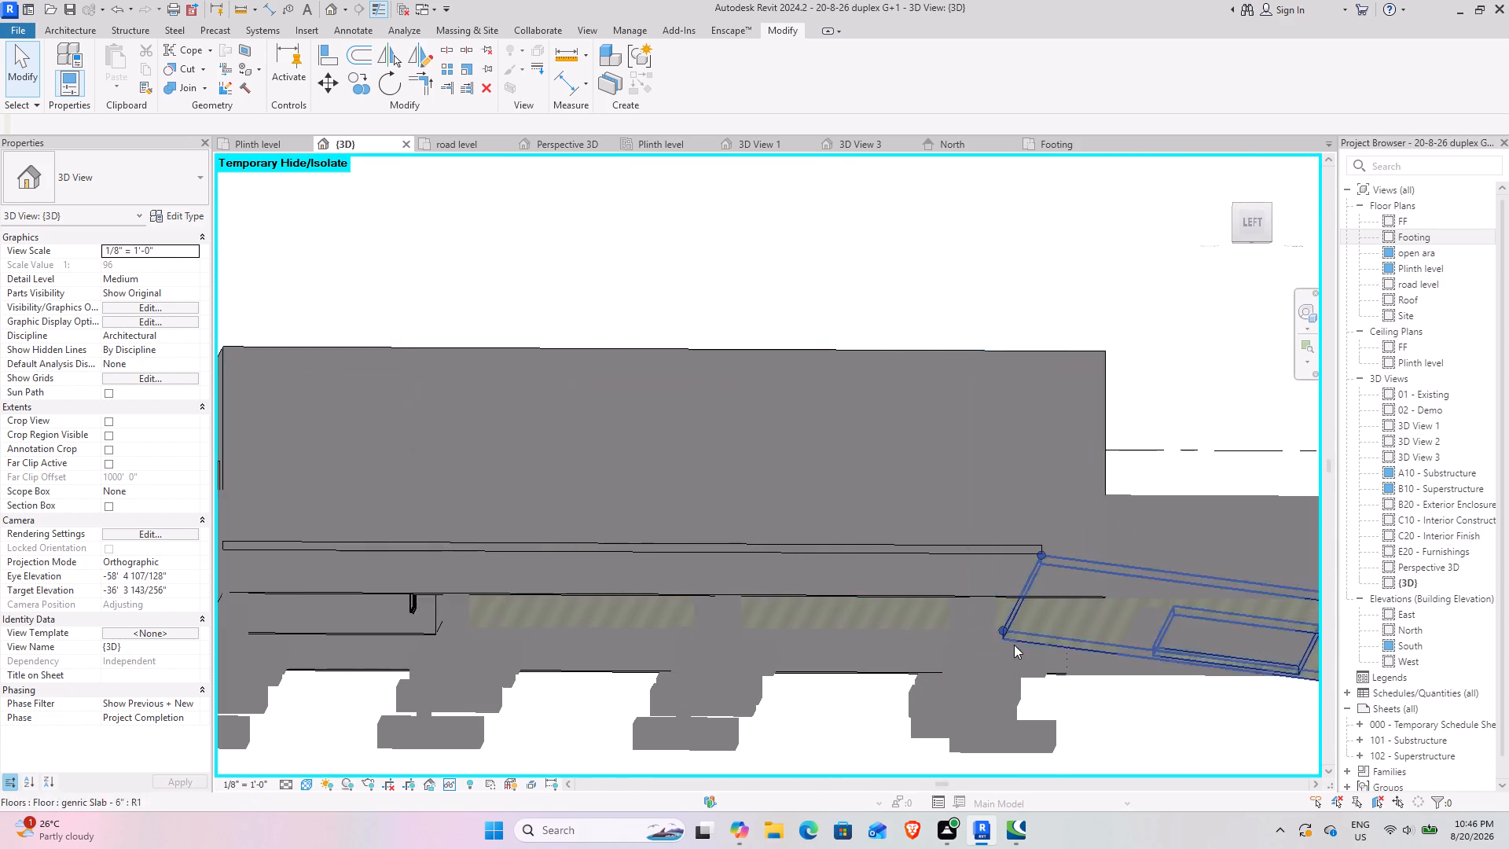
{"action": "scroll", "coordinate": [1014, 648], "scroll_direction": "up", "scroll_amount": 2}
{"action": "middle_click_drag", "start_coordinate": [941, 658], "coordinate": [1026, 693], "text": "shift"}
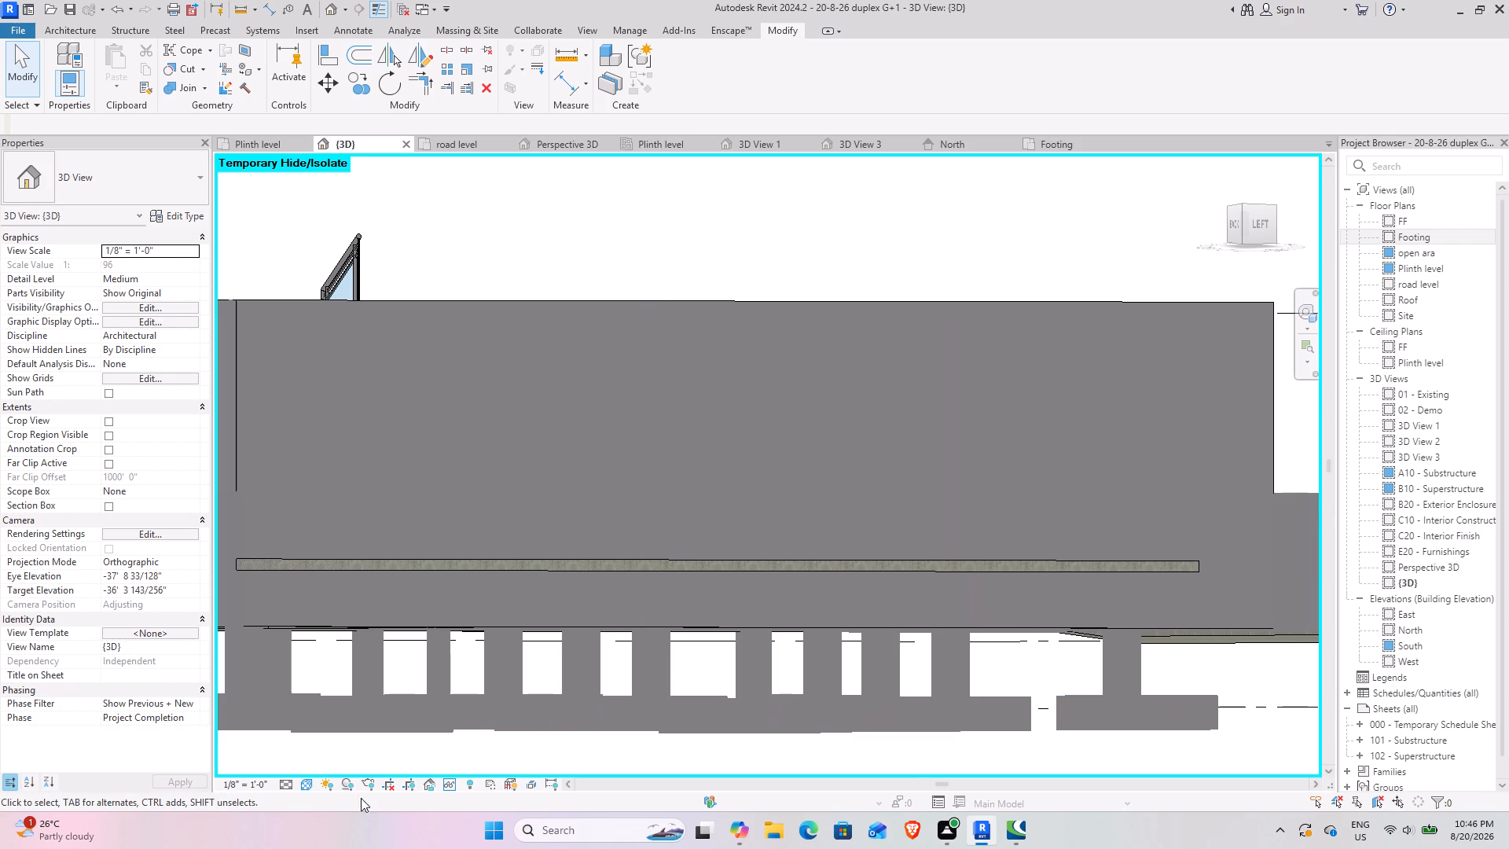
Set the visual style of the {3D} view to Shaded.
{"action": "left_click", "coordinate": [304, 785]}
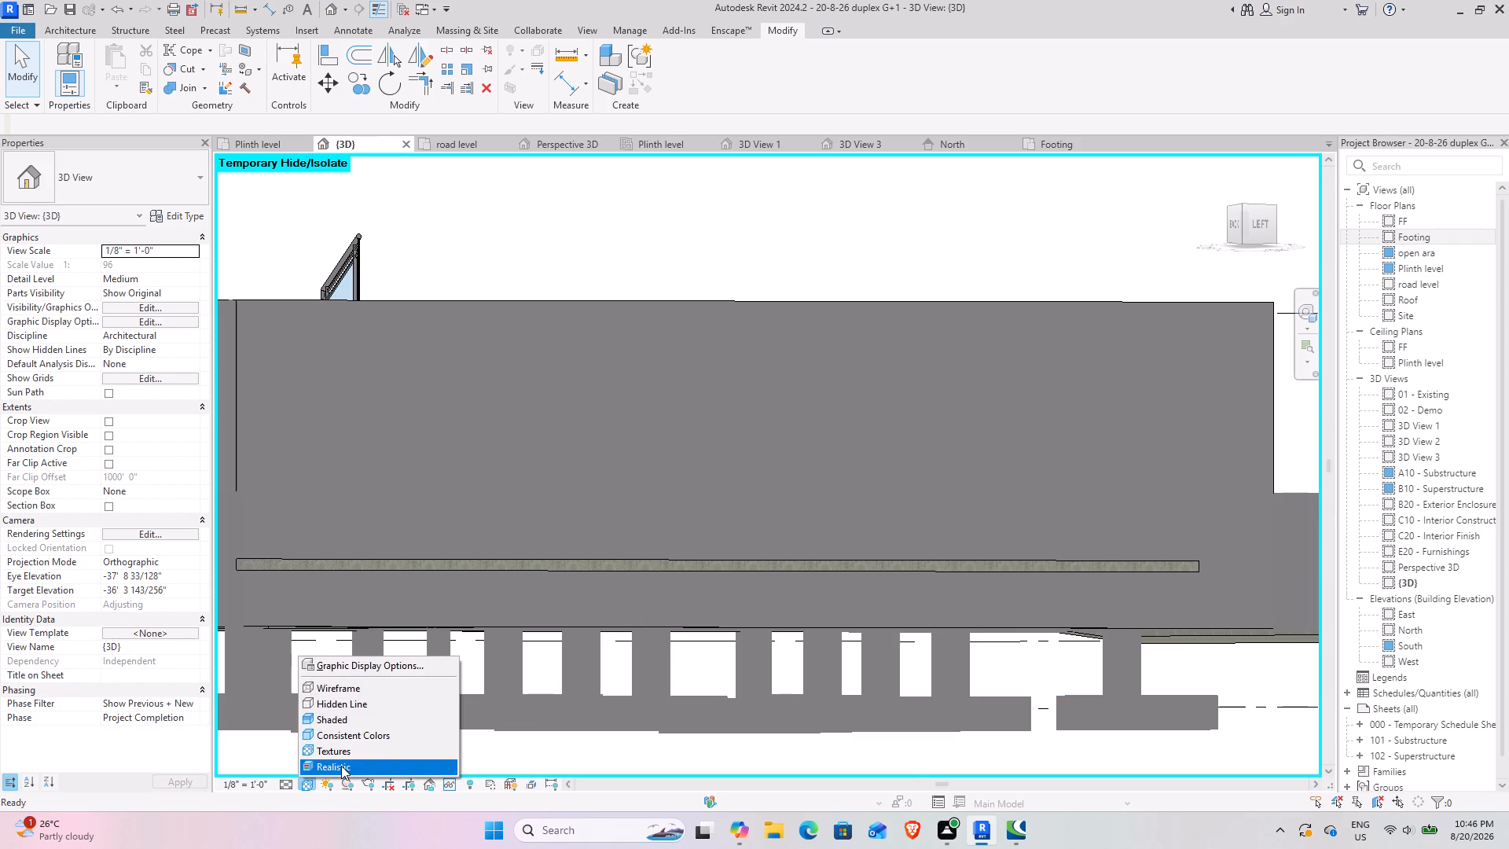
{"action": "left_click", "coordinate": [346, 718]}
Examine the shaded model from below, the sides and above, checking the columns, footings and walls.
{"action": "middle_click", "coordinate": [506, 699], "text": "shift"}
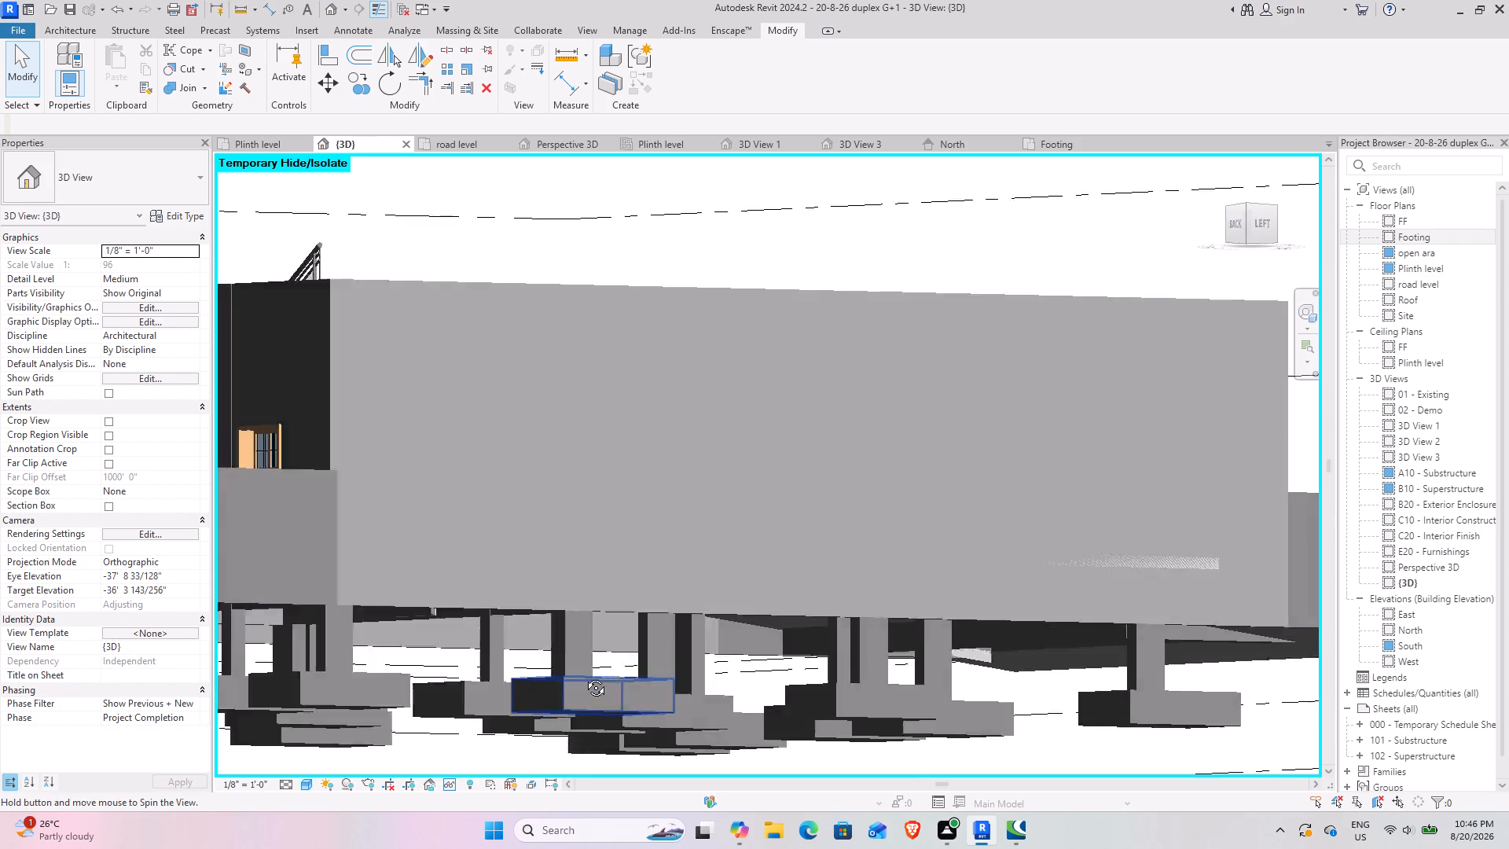
{"action": "scroll", "coordinate": [507, 695], "scroll_direction": "down", "scroll_amount": 2}
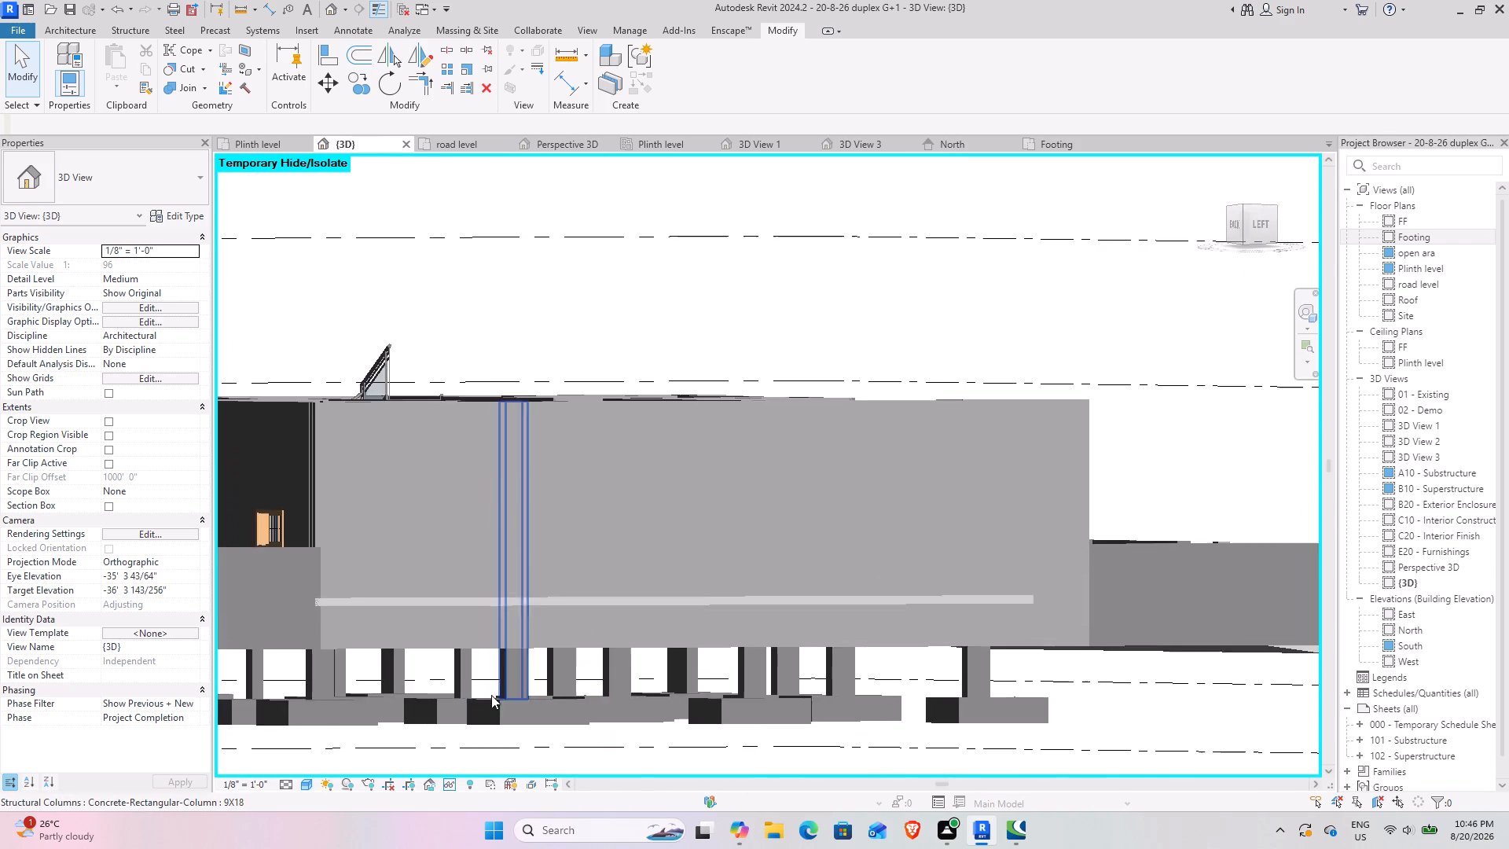
{"action": "middle_click_drag", "start_coordinate": [447, 689], "coordinate": [933, 601], "text": "shift"}
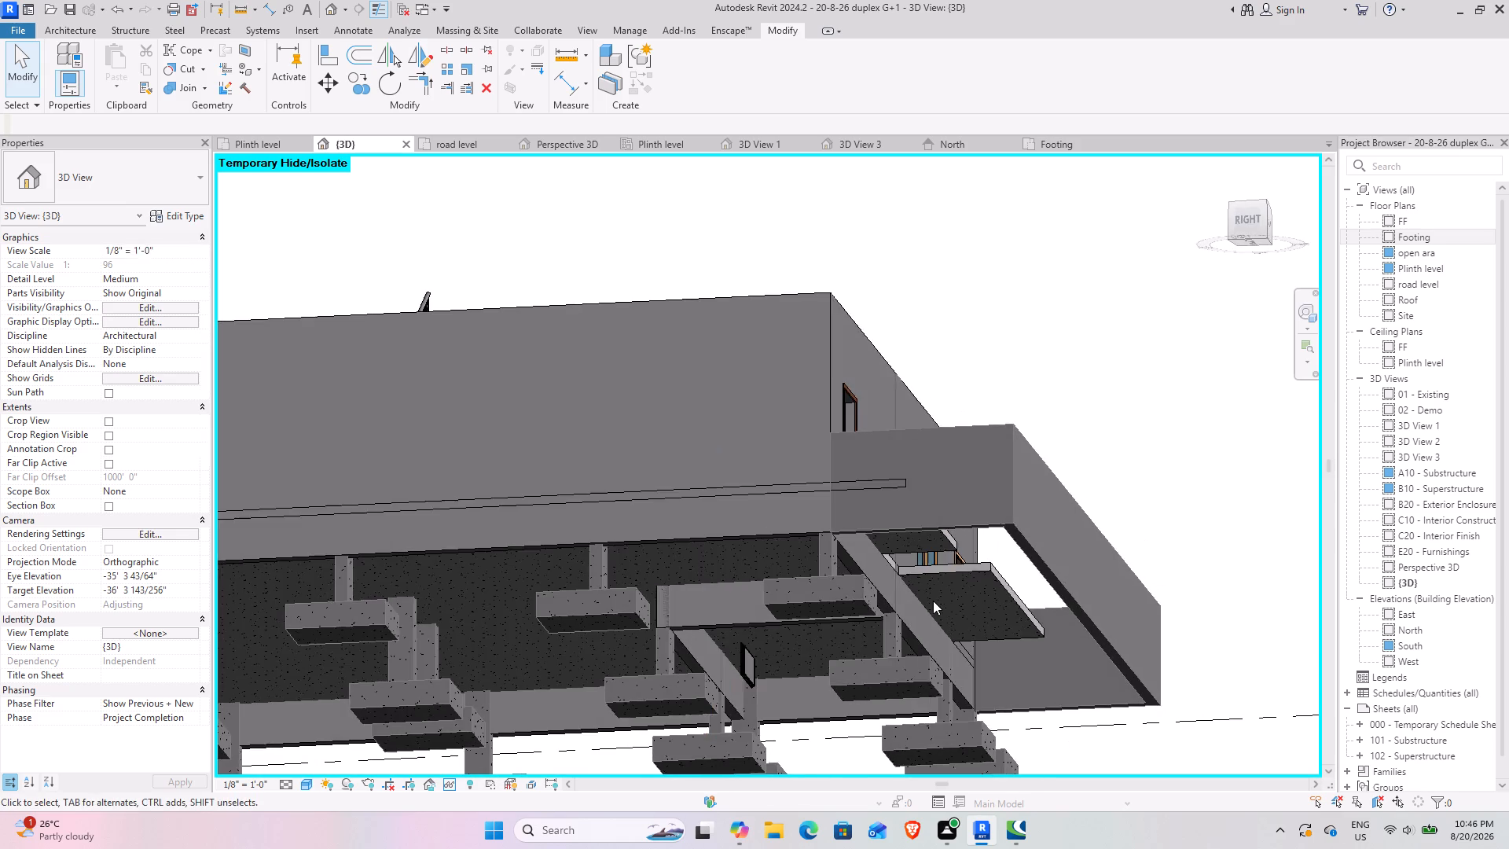
{"action": "middle_click_drag", "start_coordinate": [933, 601], "coordinate": [718, 645]}
{"action": "middle_click_drag", "start_coordinate": [824, 566], "coordinate": [534, 717], "text": "shift"}
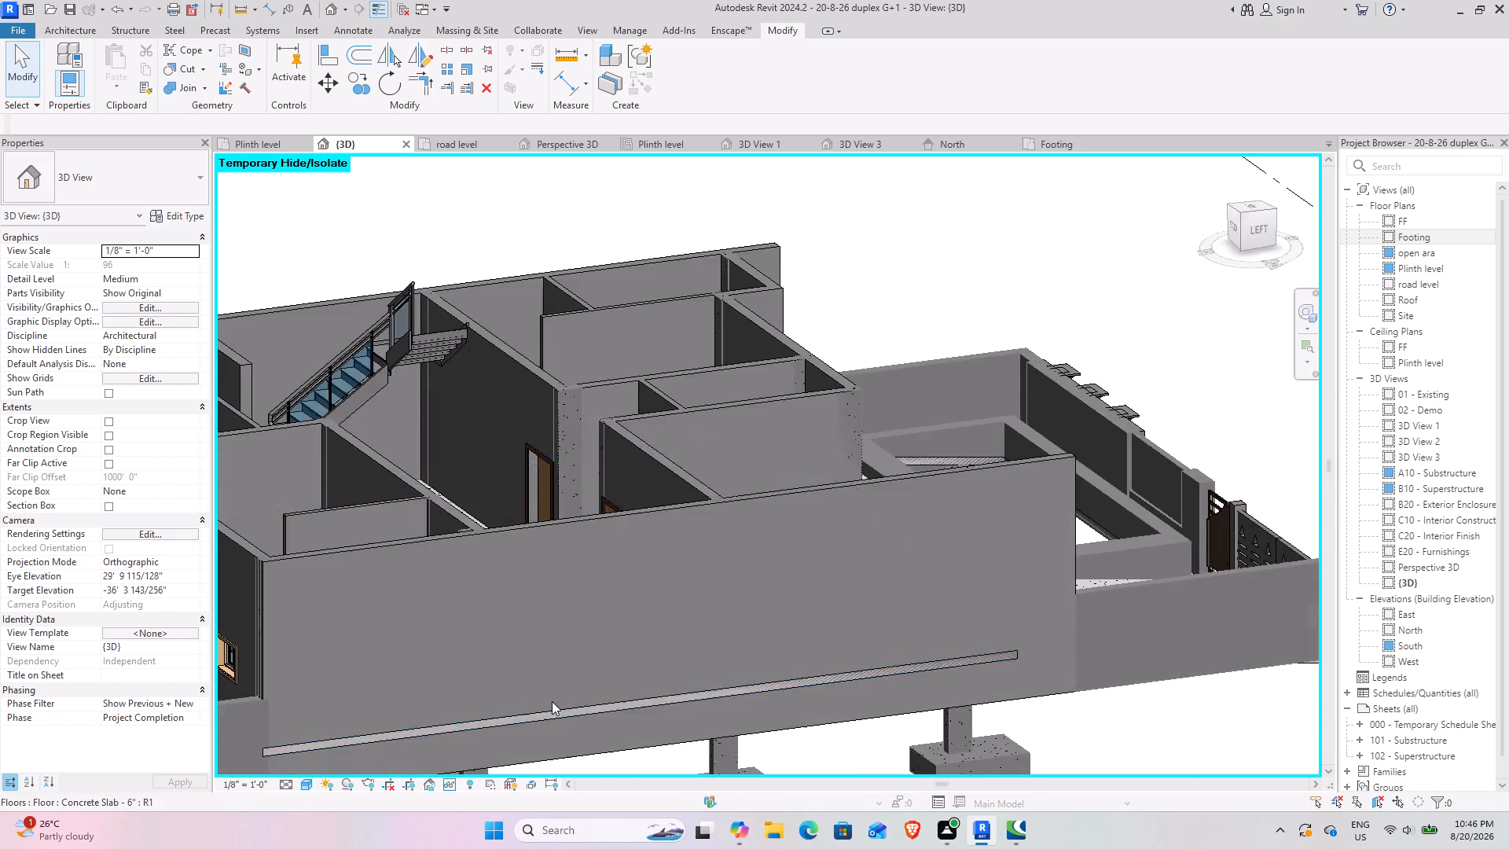
{"action": "middle_click_drag", "start_coordinate": [552, 701], "coordinate": [686, 780]}
{"action": "middle_click_drag", "start_coordinate": [643, 744], "coordinate": [835, 487]}
{"action": "middle_click_drag", "start_coordinate": [702, 537], "coordinate": [637, 645], "text": "shift"}
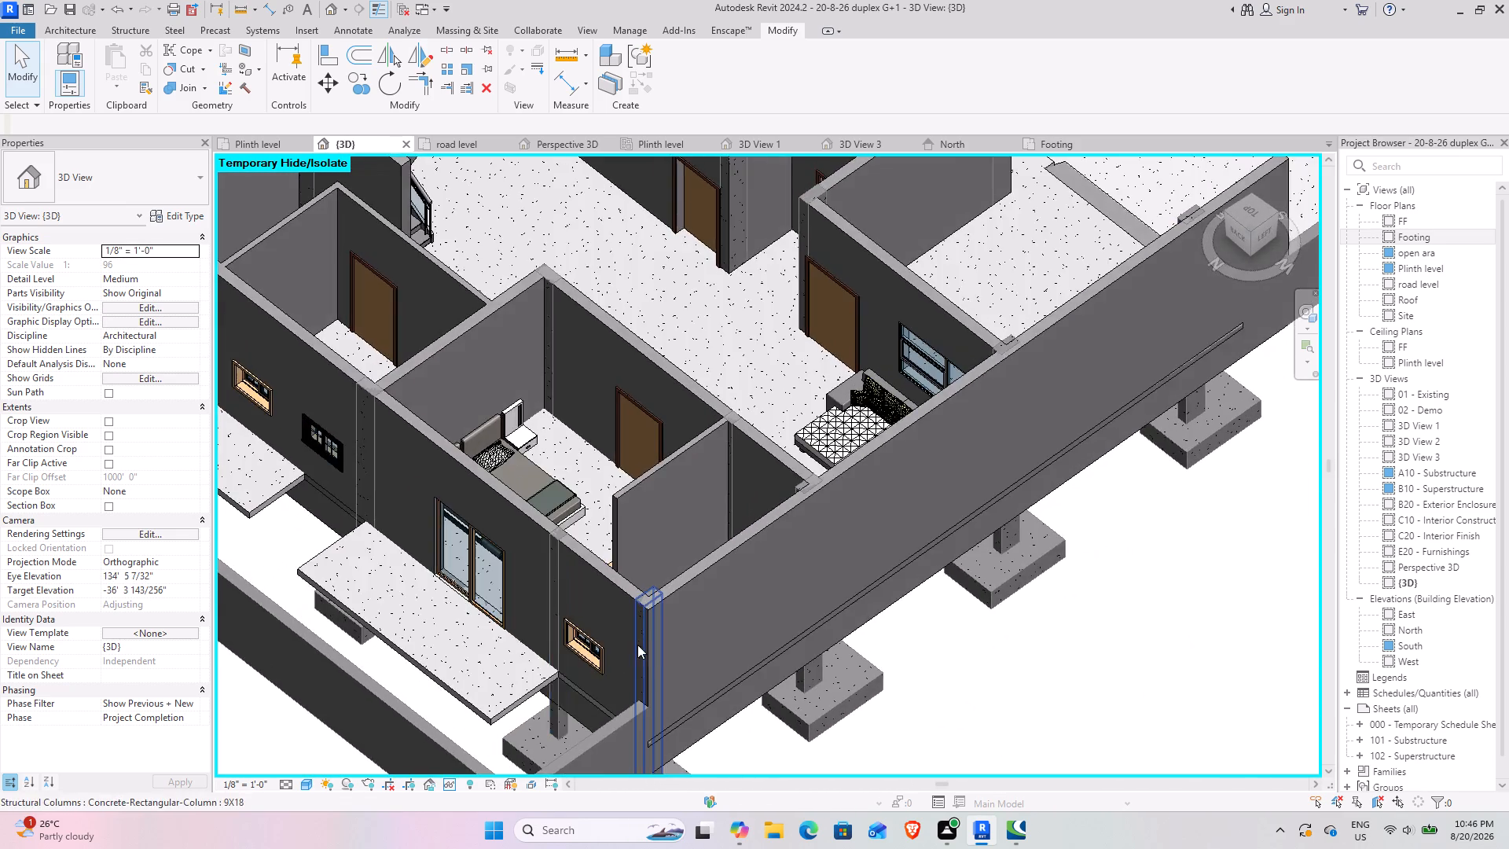
{"action": "middle_click_drag", "start_coordinate": [642, 645], "coordinate": [879, 557]}
{"action": "middle_click_drag", "start_coordinate": [839, 585], "coordinate": [814, 429], "text": "shift"}
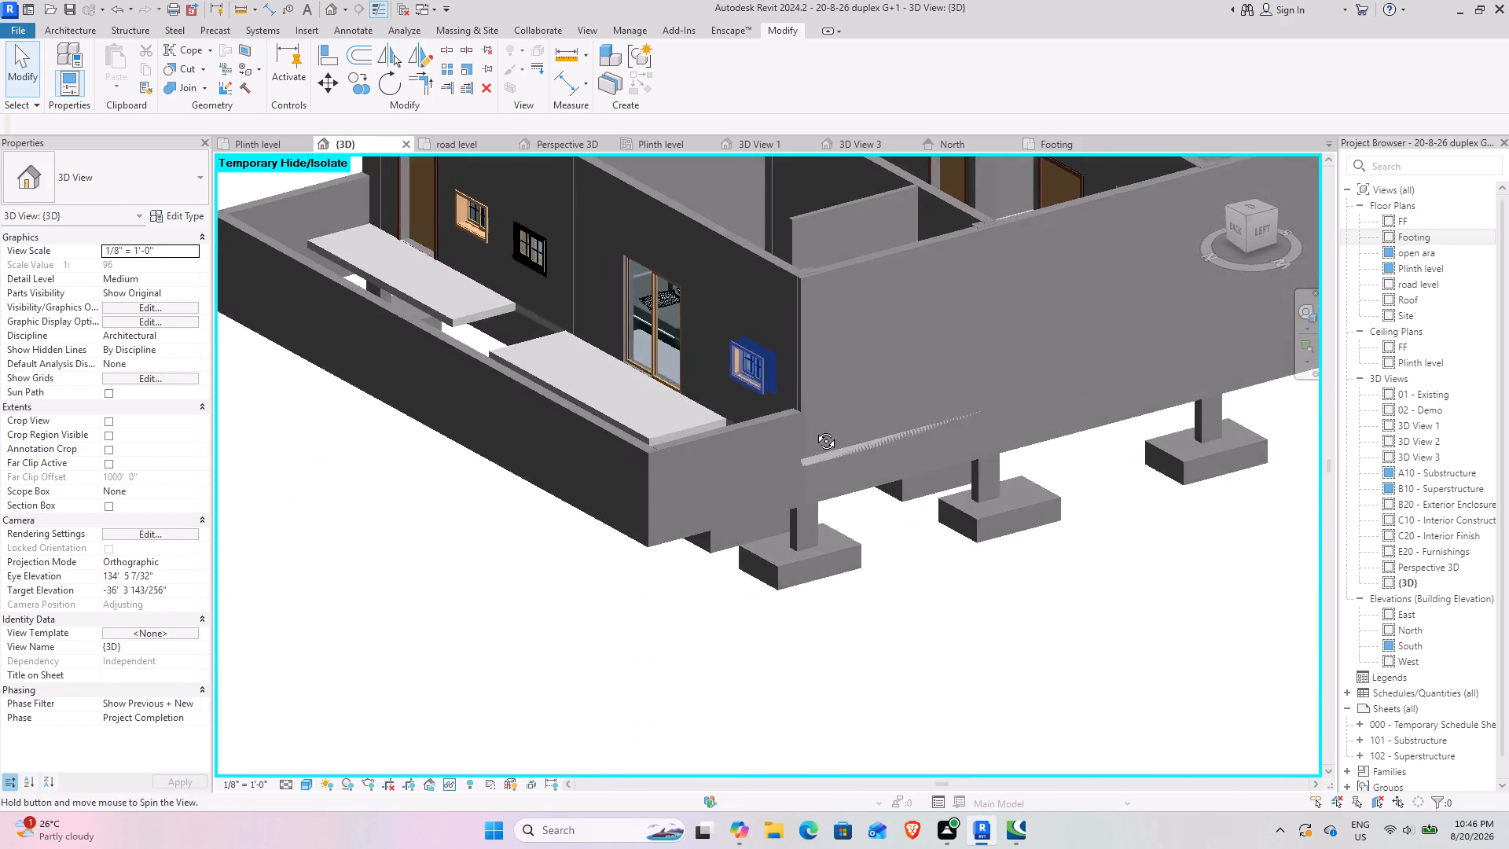
{"action": "middle_click_drag", "start_coordinate": [814, 429], "coordinate": [556, 464], "text": "shift"}
{"action": "scroll", "coordinate": [818, 494], "scroll_direction": "down", "scroll_amount": 3}
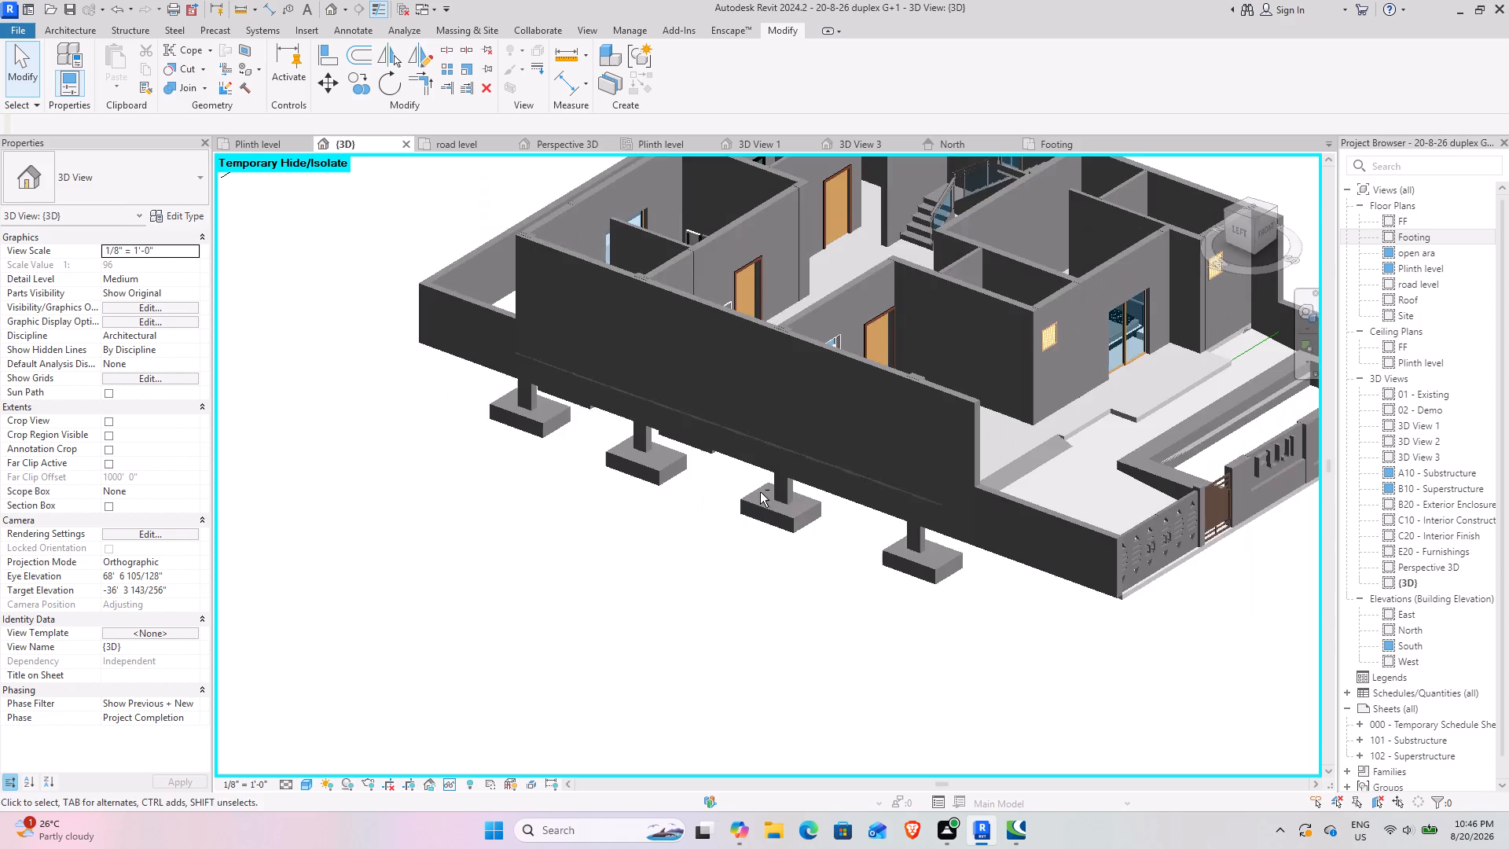
{"action": "middle_click_drag", "start_coordinate": [760, 492], "coordinate": [758, 479], "text": "shift"}
{"action": "middle_click_drag", "start_coordinate": [903, 471], "coordinate": [943, 642]}
{"action": "middle_click_drag", "start_coordinate": [675, 571], "coordinate": [865, 655], "text": "shift"}
{"action": "middle_click_drag", "start_coordinate": [902, 640], "coordinate": [761, 615], "text": "shift"}
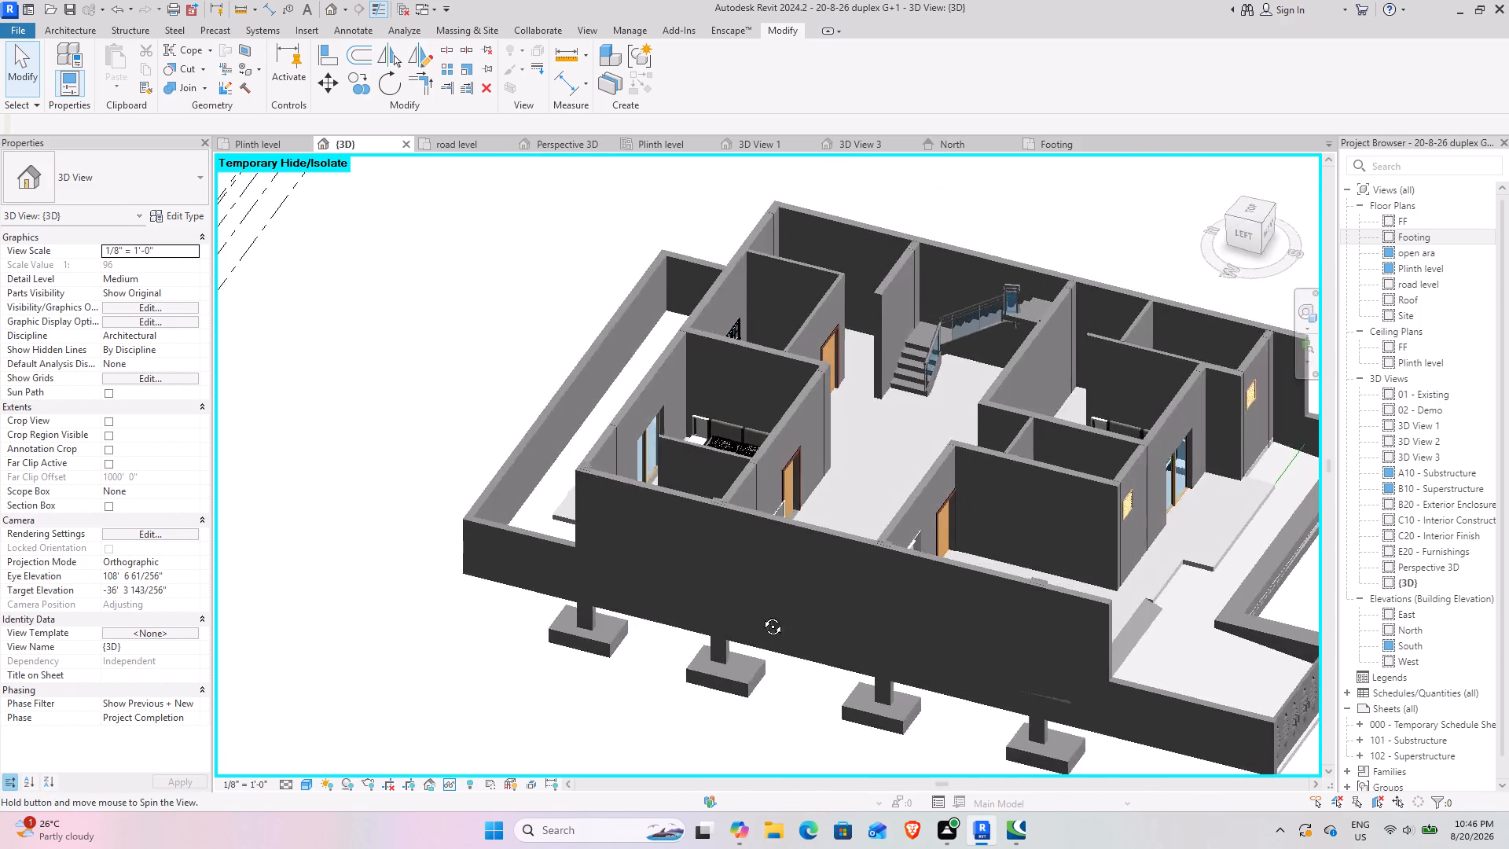
{"action": "middle_click_drag", "start_coordinate": [761, 615], "coordinate": [851, 605], "text": "shift"}
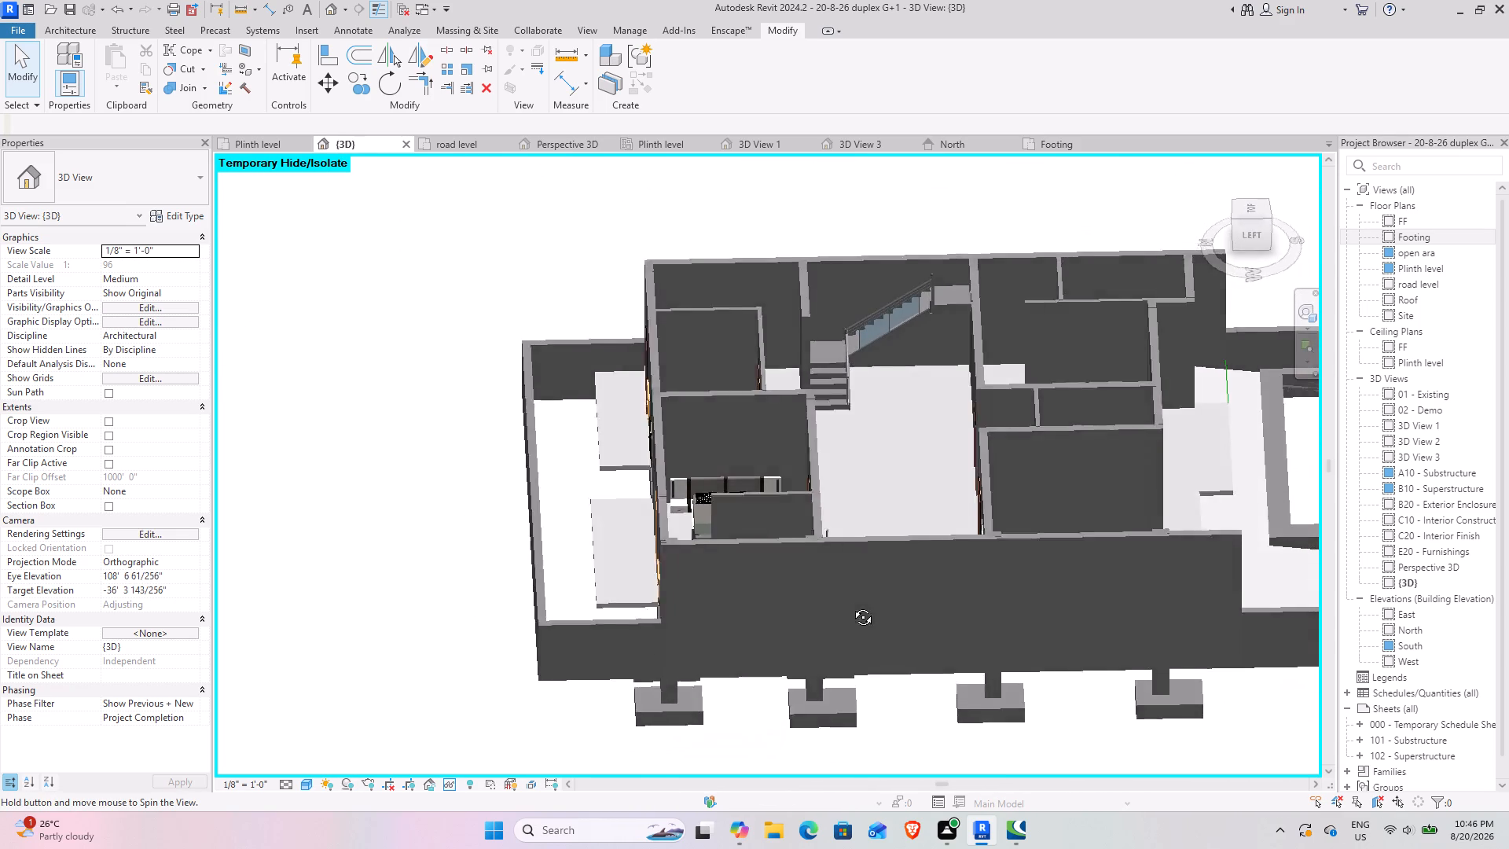
Examine the shaded model from above and from the front, checking the rooms, boundary wall, gate and footings.
{"action": "middle_click_drag", "start_coordinate": [851, 605], "coordinate": [631, 560], "text": "shift"}
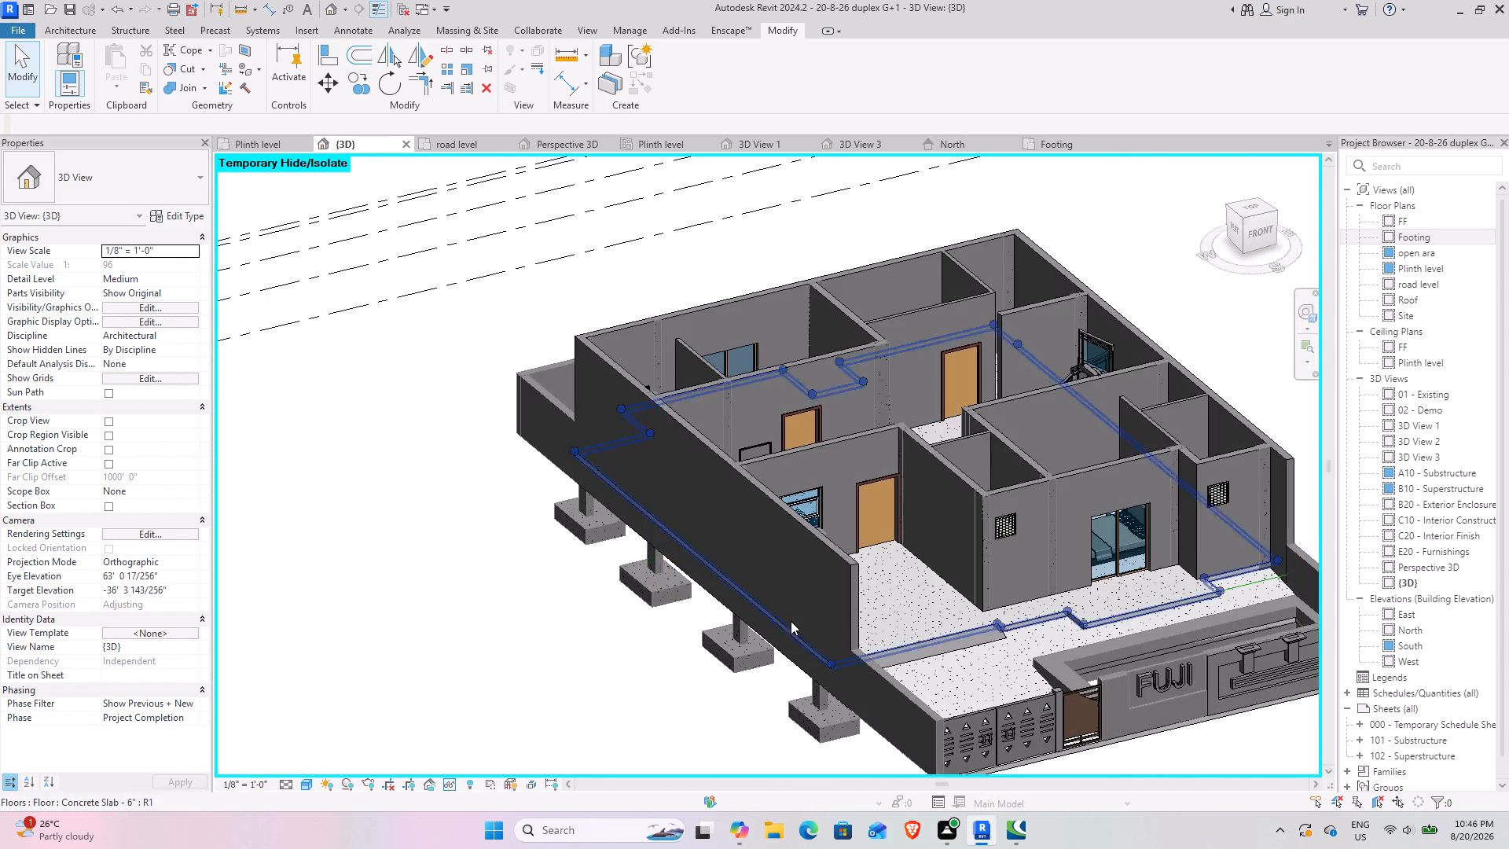
{"action": "scroll", "coordinate": [794, 621], "scroll_direction": "down", "scroll_amount": 3}
{"action": "middle_click_drag", "start_coordinate": [849, 621], "coordinate": [725, 557]}
{"action": "middle_click_drag", "start_coordinate": [770, 588], "coordinate": [624, 667], "text": "shift"}
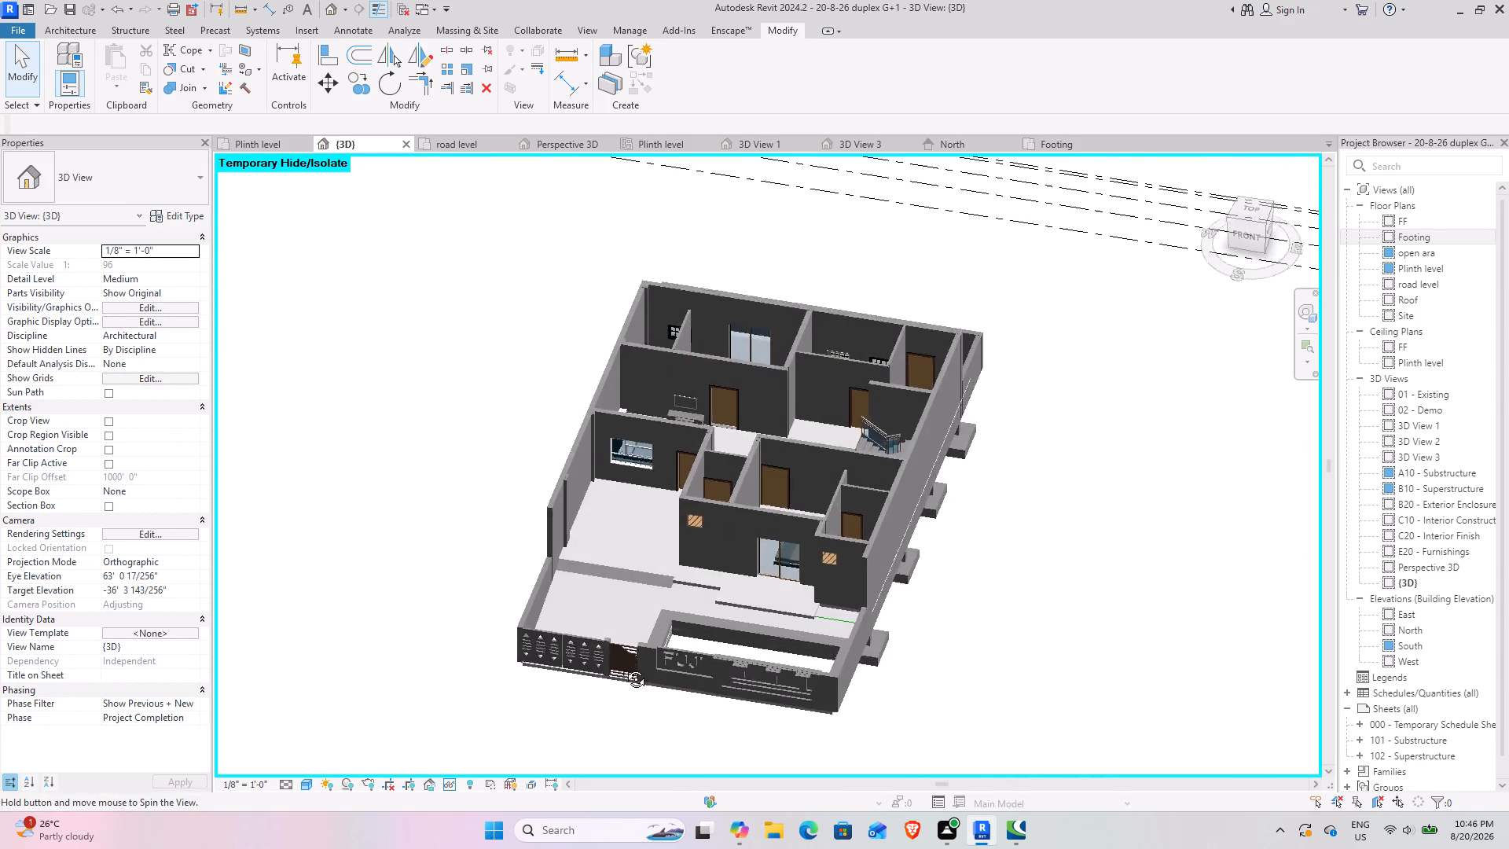
{"action": "middle_click_drag", "start_coordinate": [624, 667], "coordinate": [625, 702], "text": "shift"}
{"action": "scroll", "coordinate": [612, 637], "scroll_direction": "up", "scroll_amount": 3}
{"action": "middle_click_drag", "start_coordinate": [619, 723], "coordinate": [677, 634], "text": "shift"}
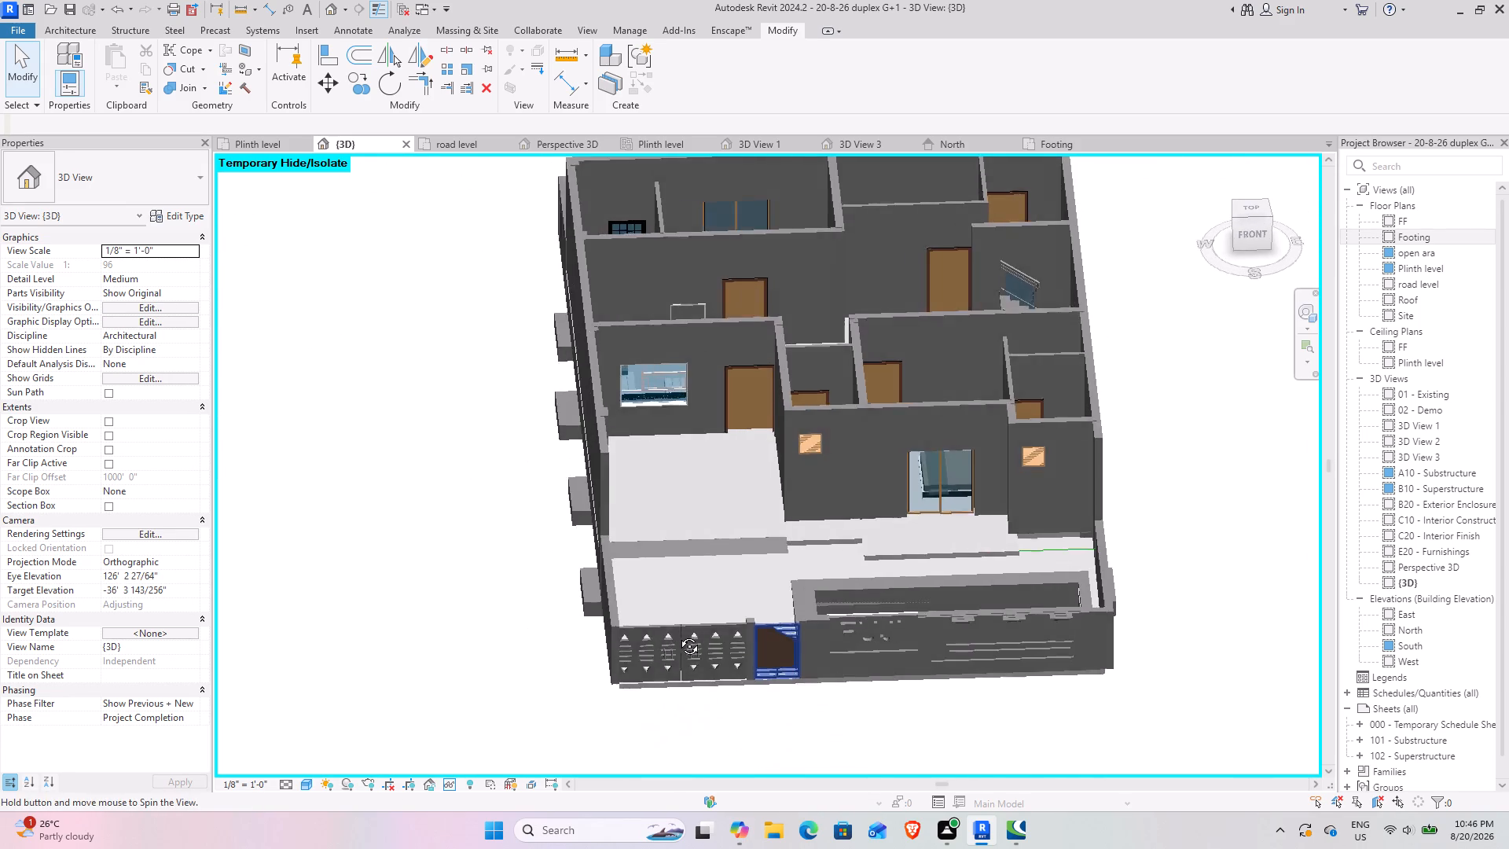
{"action": "middle_click_drag", "start_coordinate": [677, 634], "coordinate": [677, 632], "text": "shift"}
{"action": "scroll", "coordinate": [869, 613], "scroll_direction": "up", "scroll_amount": 4}
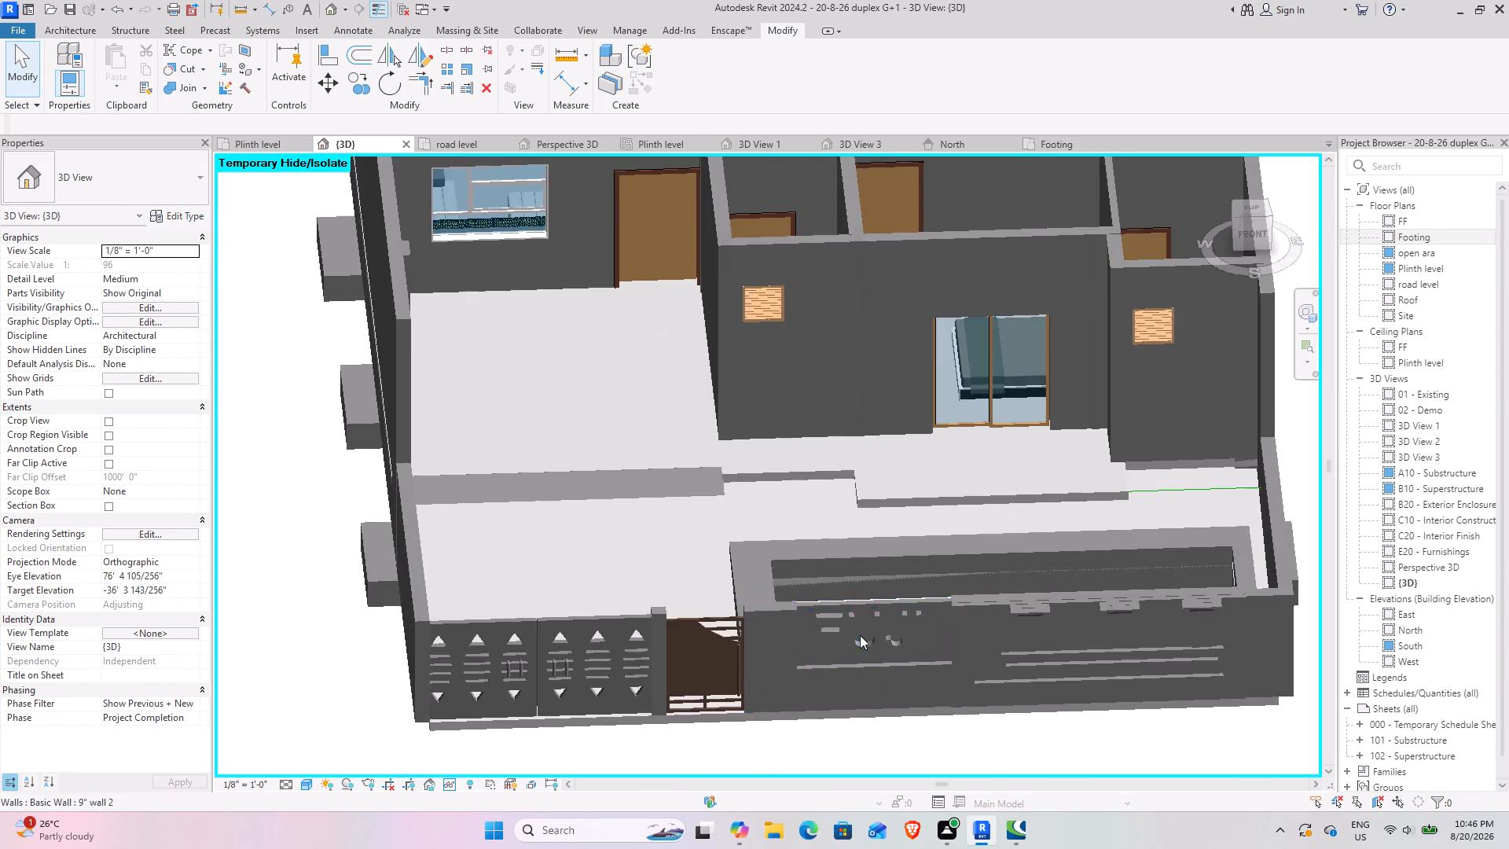
{"action": "scroll", "coordinate": [697, 568], "scroll_direction": "down", "scroll_amount": 1}
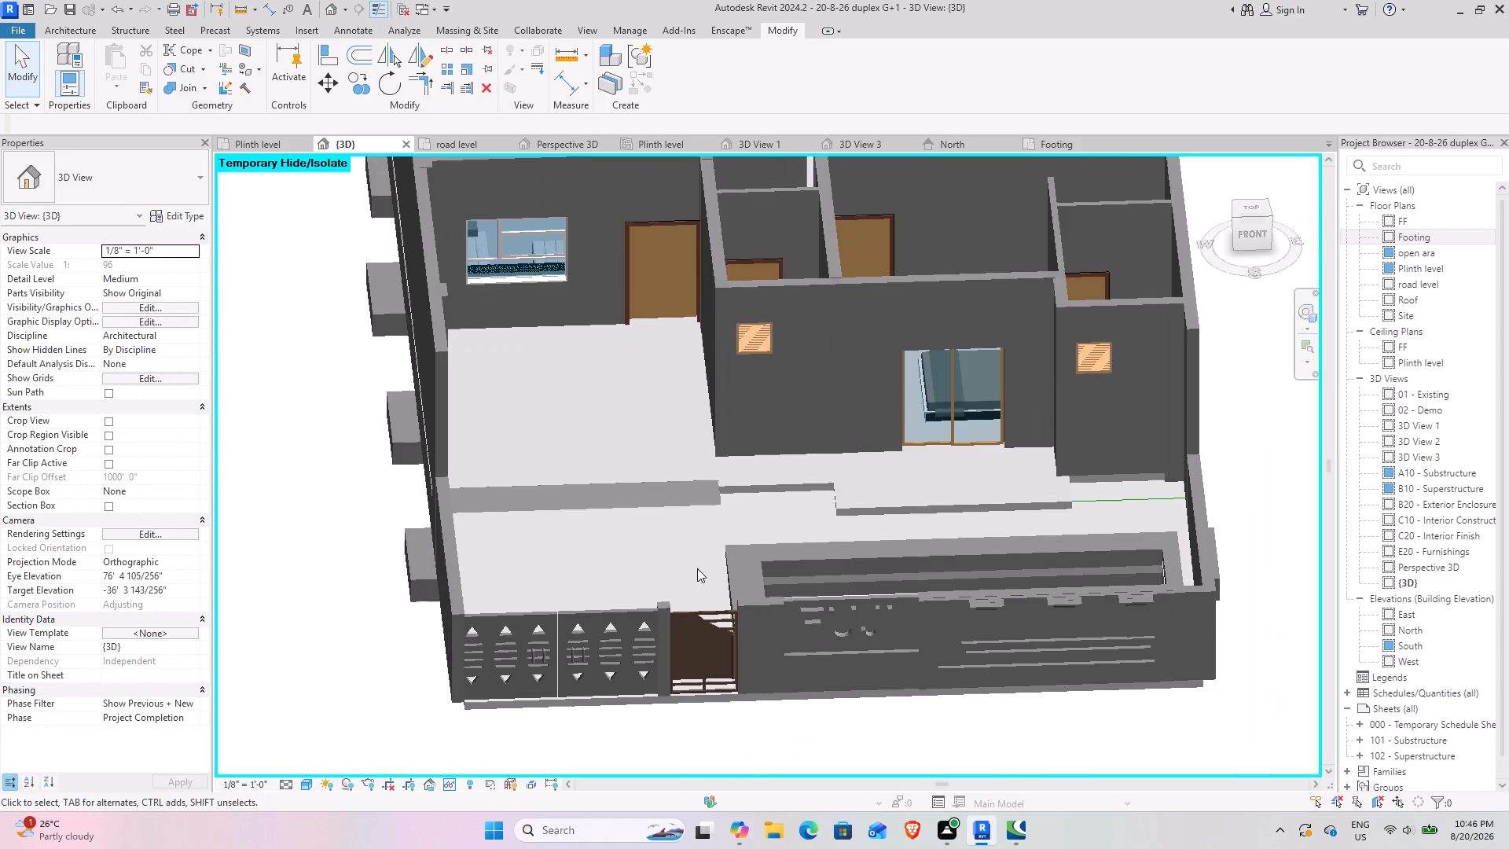
Set the visual style of the {3D} view to Realistic.
{"action": "left_click", "coordinate": [307, 792]}
{"action": "left_click", "coordinate": [308, 782]}
{"action": "left_click", "coordinate": [337, 766]}
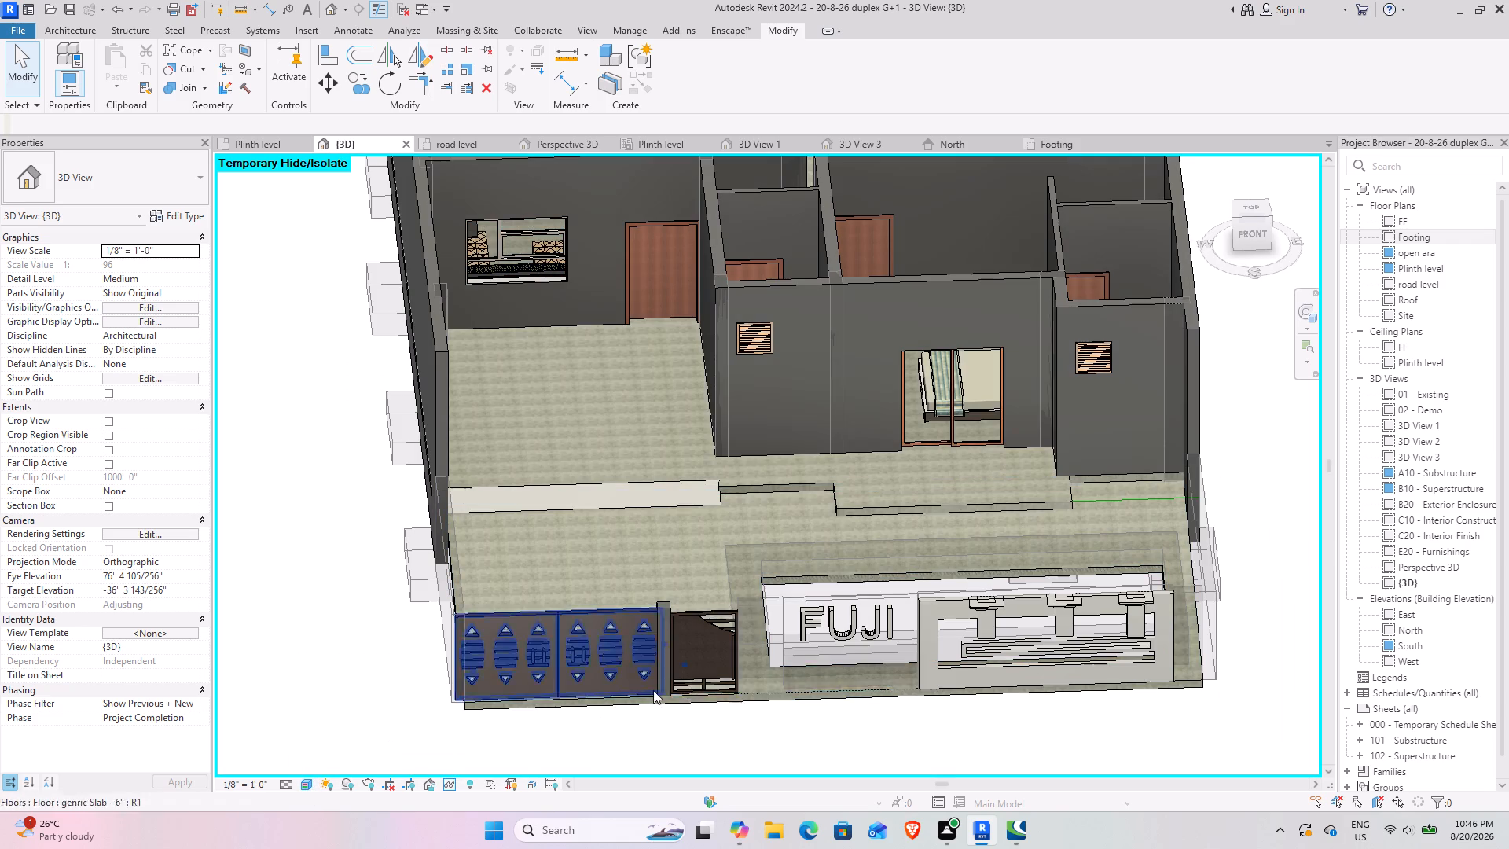
Examine the realistic model around the gate, the long side wall and the columns and footings beneath it.
{"action": "middle_click_drag", "start_coordinate": [733, 671], "coordinate": [777, 594], "text": "shift"}
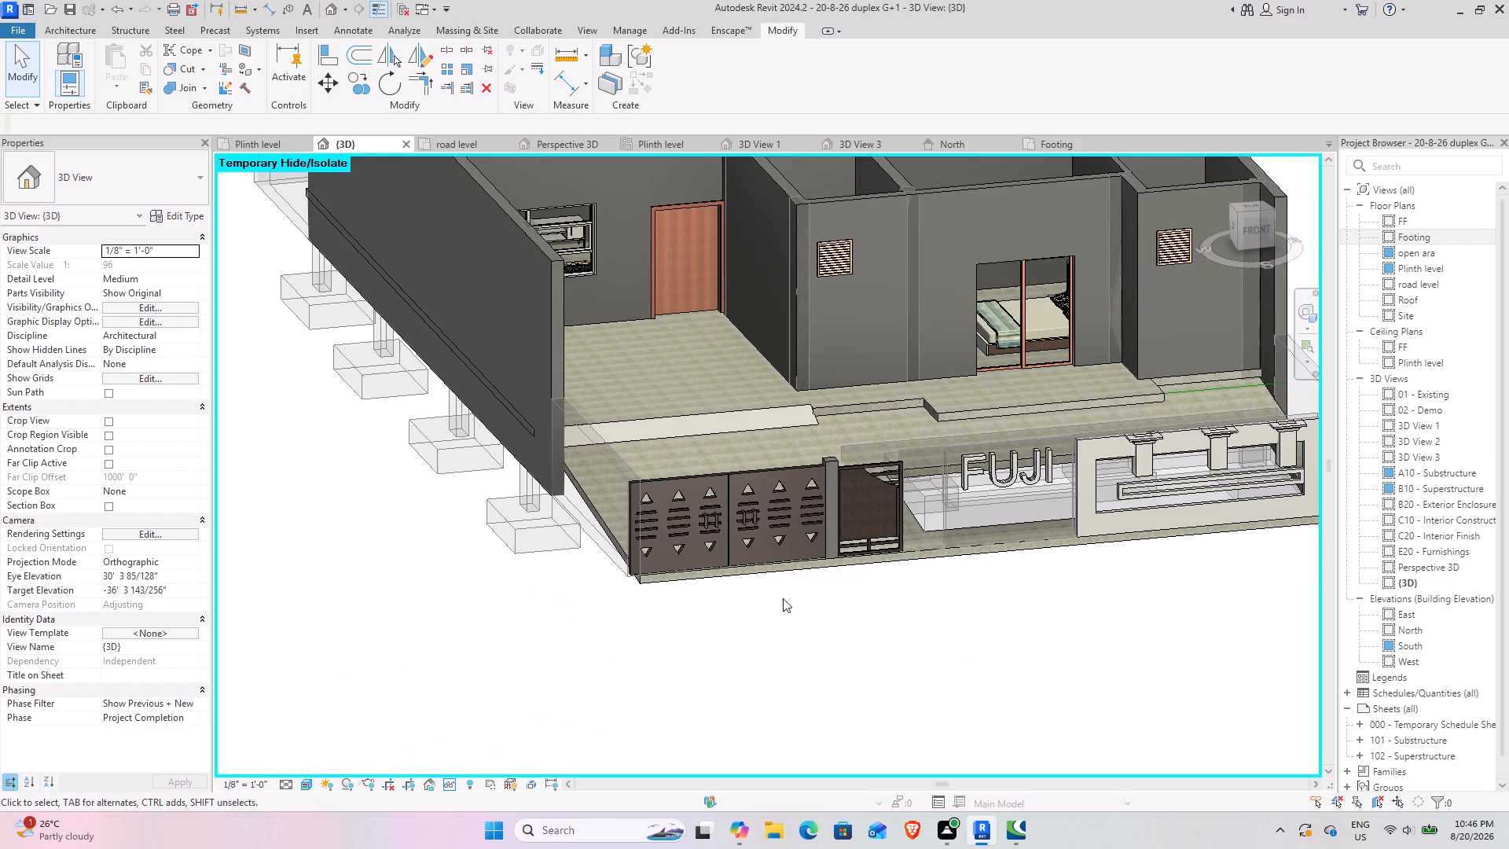
{"action": "left_click", "coordinate": [1068, 654]}
{"action": "middle_click_drag", "start_coordinate": [1063, 628], "coordinate": [1089, 698], "text": "shift"}
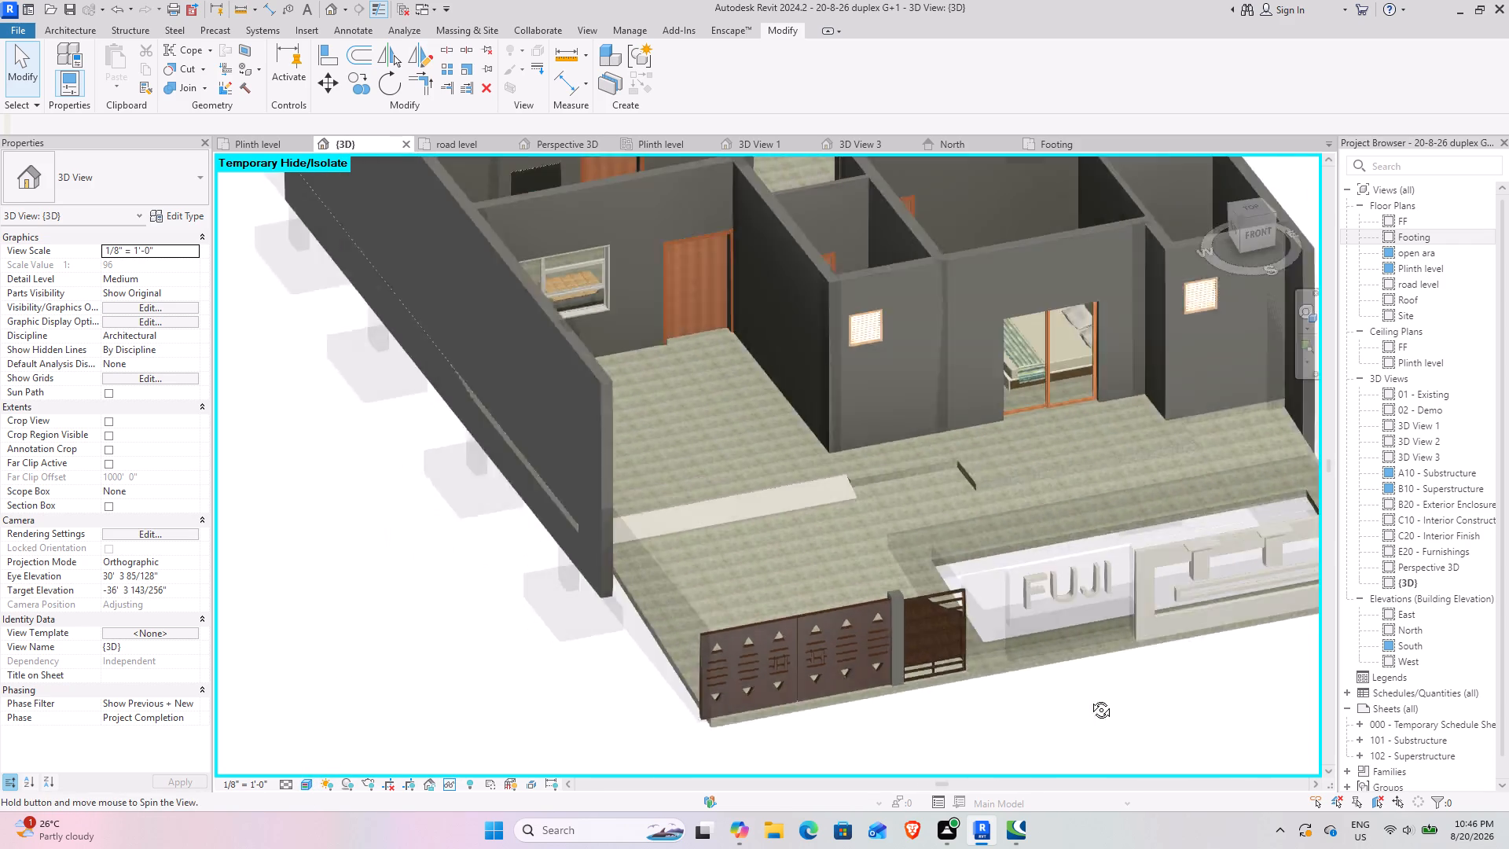
{"action": "middle_click_drag", "start_coordinate": [1089, 698], "coordinate": [1201, 636], "text": "shift"}
{"action": "middle_click_drag", "start_coordinate": [769, 633], "coordinate": [611, 562], "text": "shift"}
{"action": "scroll", "coordinate": [611, 570], "scroll_direction": "down", "scroll_amount": 4}
{"action": "middle_click_drag", "start_coordinate": [597, 571], "coordinate": [799, 476], "text": "shift"}
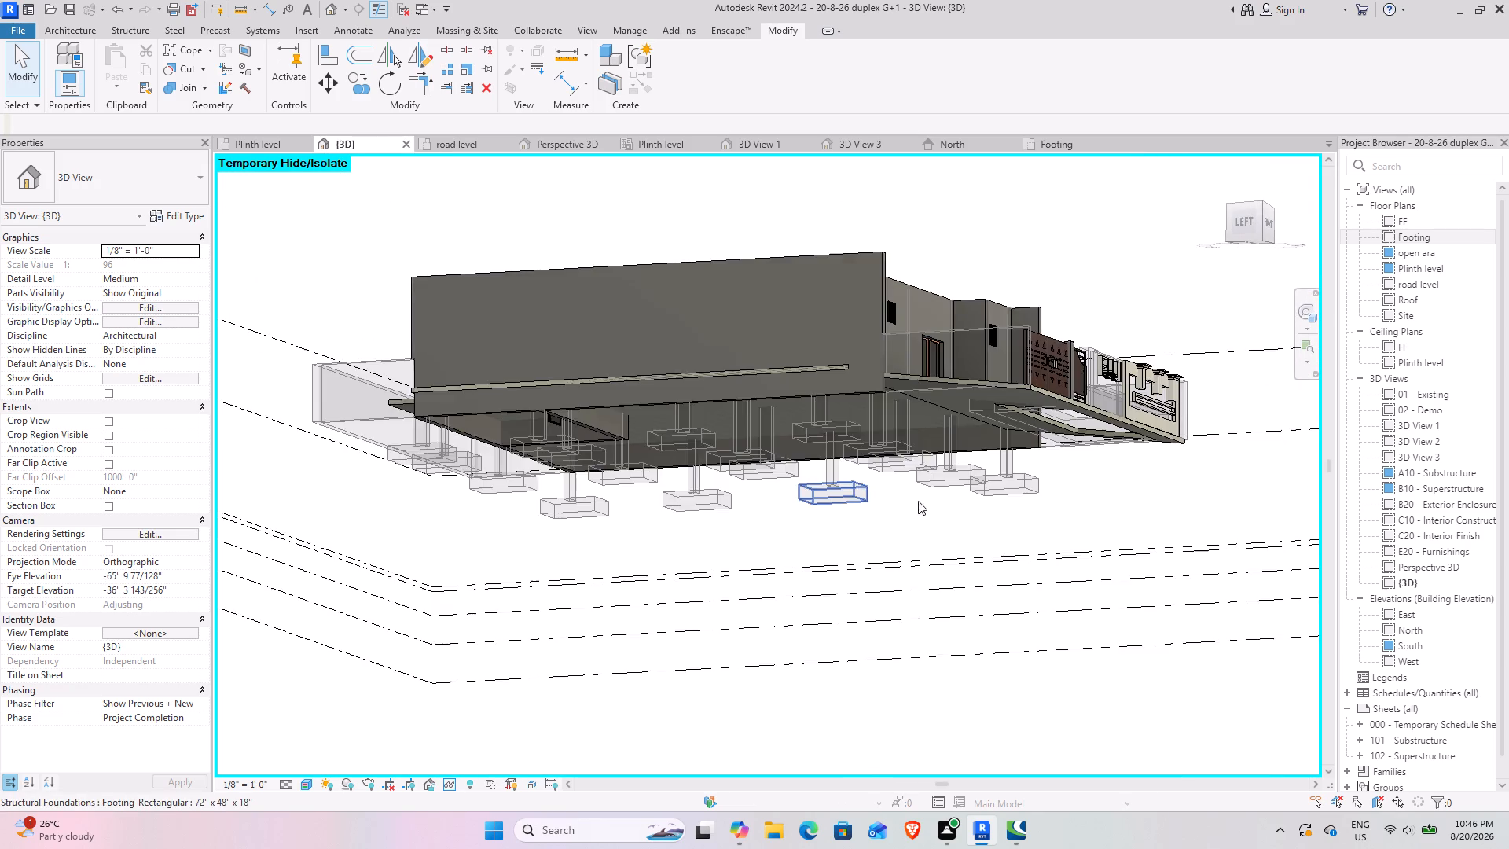
{"action": "middle_click_drag", "start_coordinate": [944, 506], "coordinate": [899, 549], "text": "shift"}
{"action": "scroll", "coordinate": [934, 416], "scroll_direction": "up", "scroll_amount": 3}
{"action": "middle_click_drag", "start_coordinate": [969, 494], "coordinate": [872, 563], "text": "shift"}
{"action": "scroll", "coordinate": [294, 564], "scroll_direction": "up", "scroll_amount": 3}
{"action": "middle_click_drag", "start_coordinate": [518, 566], "coordinate": [596, 523], "text": "shift"}
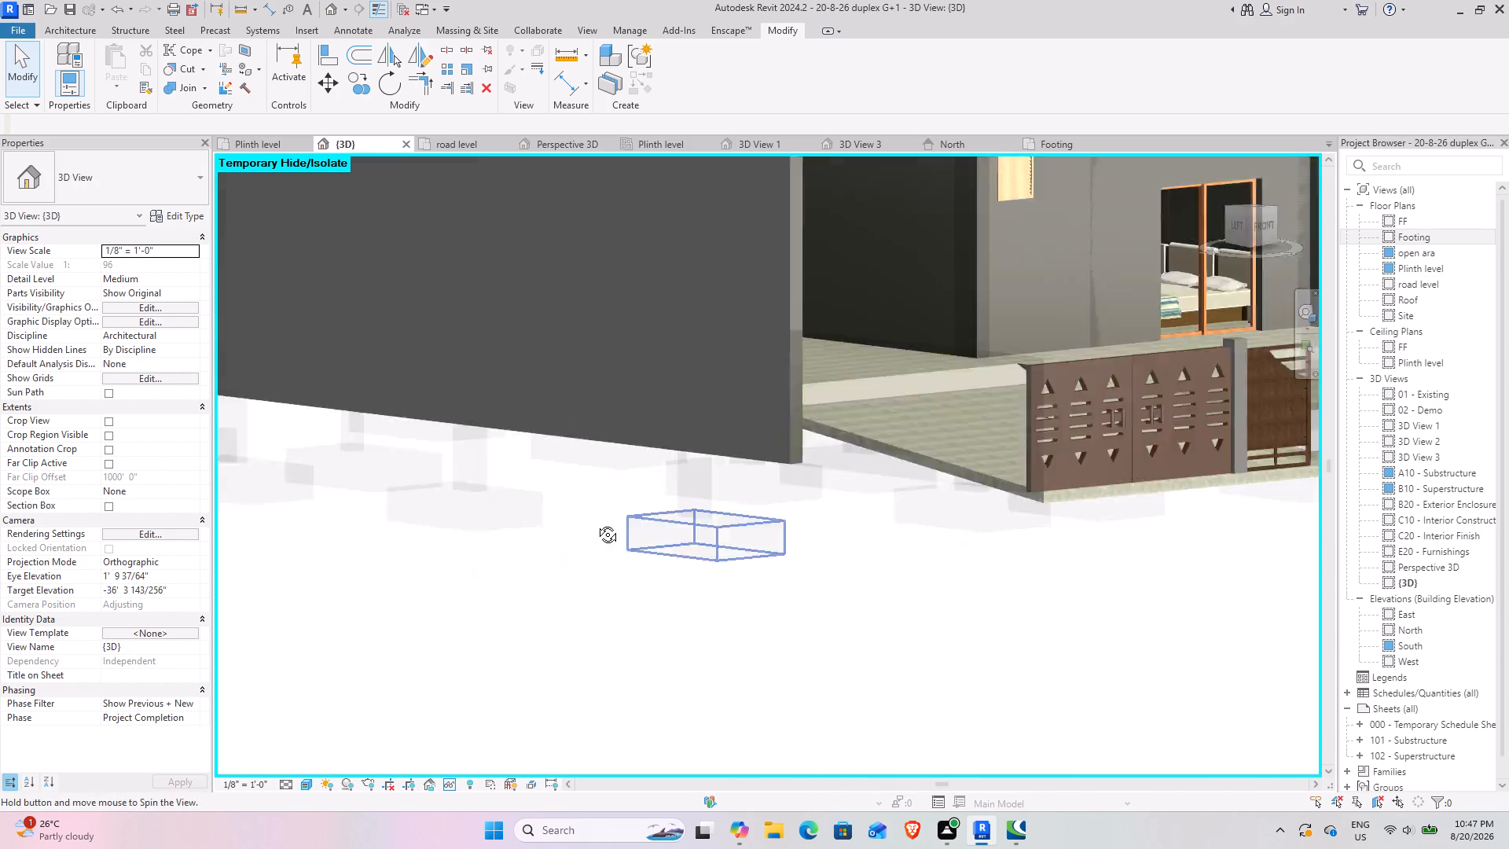
{"action": "middle_click_drag", "start_coordinate": [596, 523], "coordinate": [666, 450], "text": "shift"}
{"action": "middle_click_drag", "start_coordinate": [774, 531], "coordinate": [722, 587], "text": "shift"}
{"action": "scroll", "coordinate": [862, 595], "scroll_direction": "down", "scroll_amount": 3}
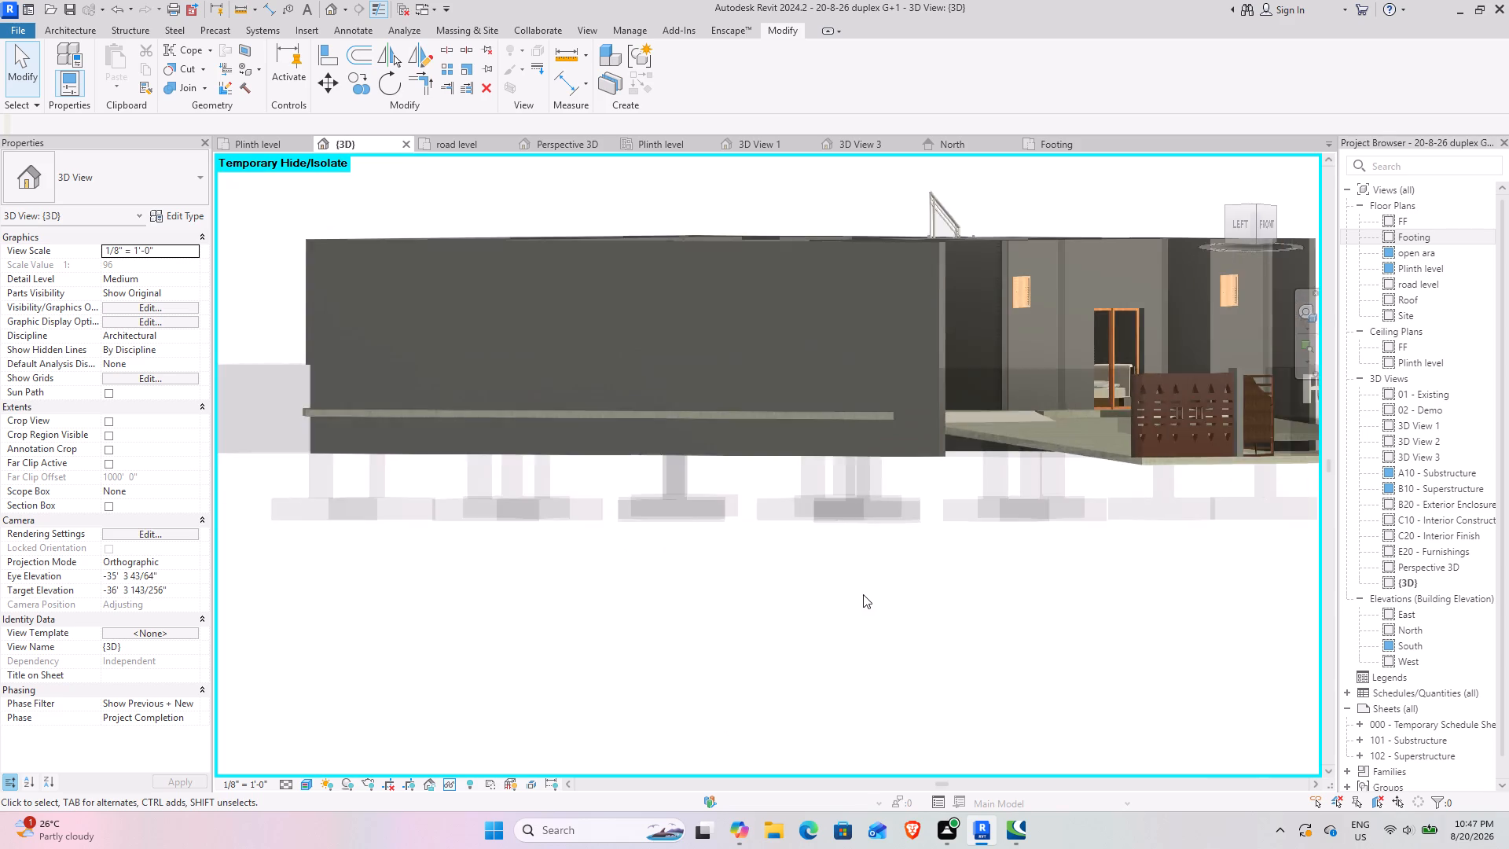
{"action": "scroll", "coordinate": [863, 594], "scroll_direction": "down", "scroll_amount": 3}
Examine the realistic model from the front and above, checking the FUJI boundary wall, room layout, stairs and side footings.
{"action": "middle_click_drag", "start_coordinate": [1032, 591], "coordinate": [825, 684], "text": "shift"}
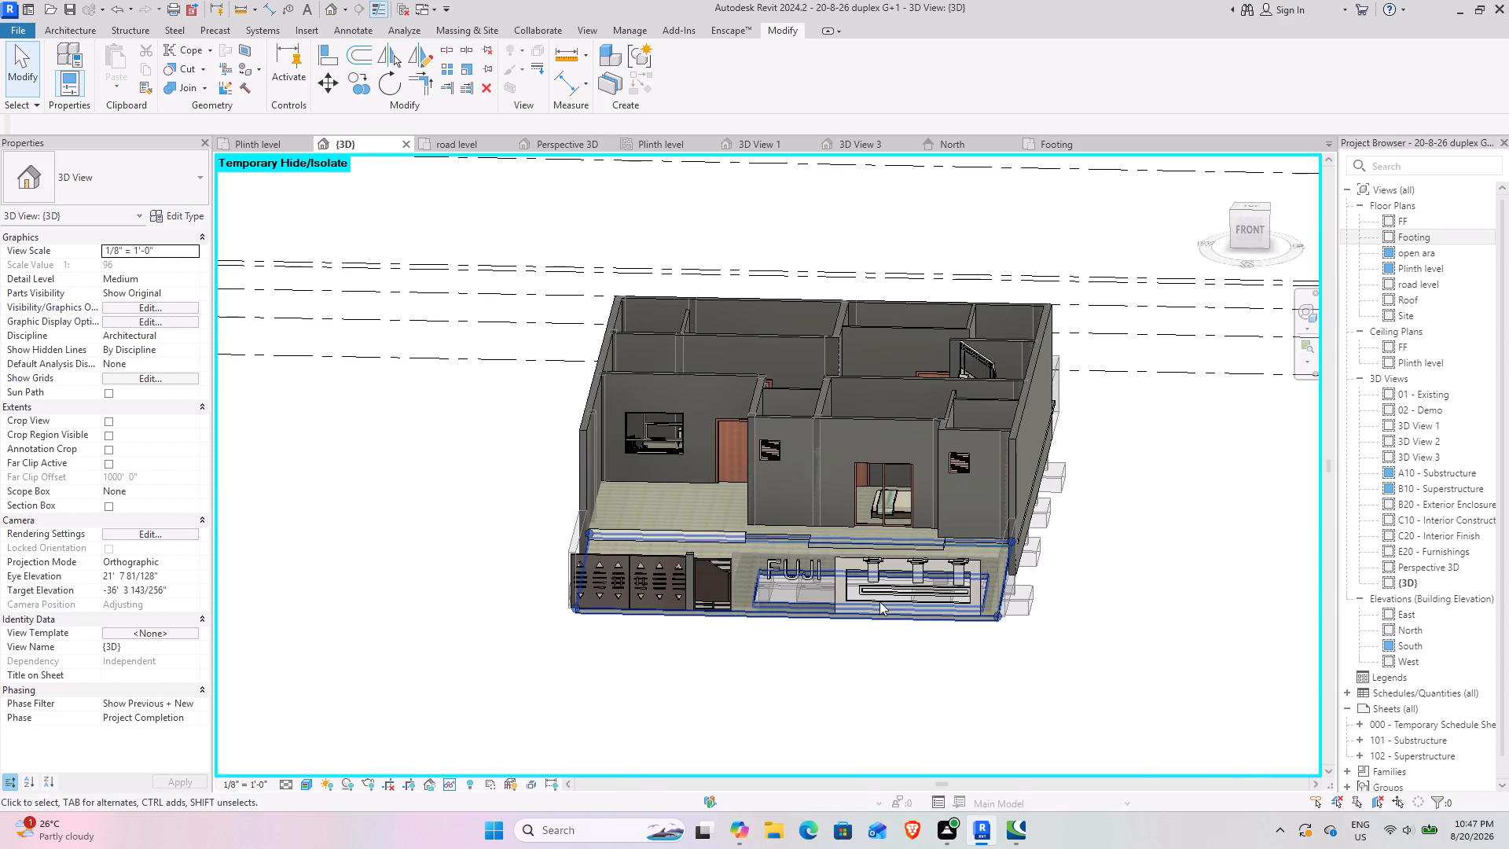
{"action": "scroll", "coordinate": [896, 571], "scroll_direction": "up", "scroll_amount": 3}
{"action": "middle_click_drag", "start_coordinate": [721, 624], "coordinate": [737, 579], "text": "shift"}
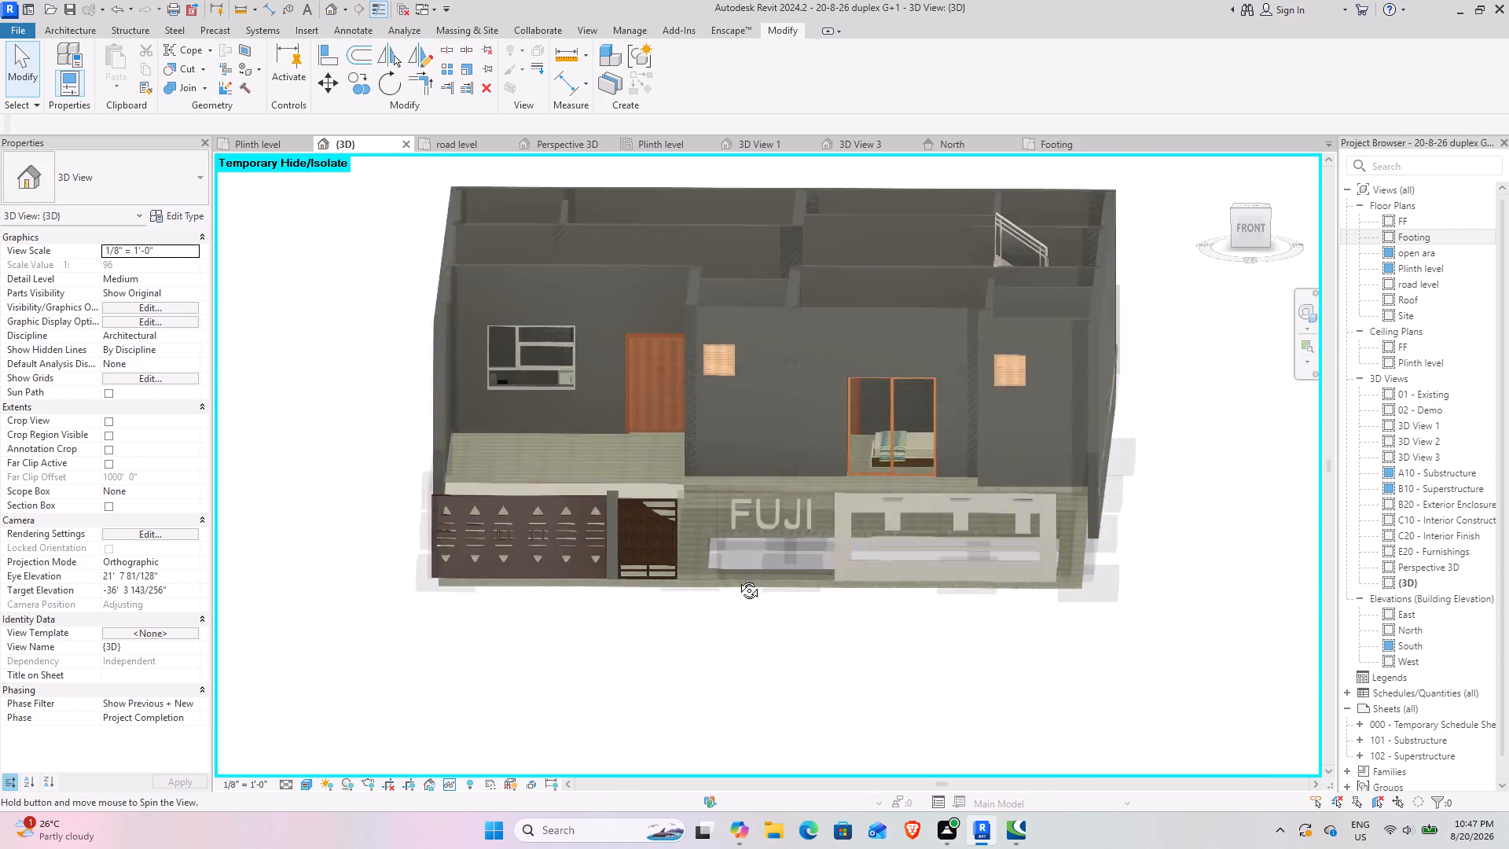
{"action": "middle_click_drag", "start_coordinate": [737, 579], "coordinate": [758, 540], "text": "shift"}
{"action": "middle_click_drag", "start_coordinate": [834, 499], "coordinate": [796, 554], "text": "shift"}
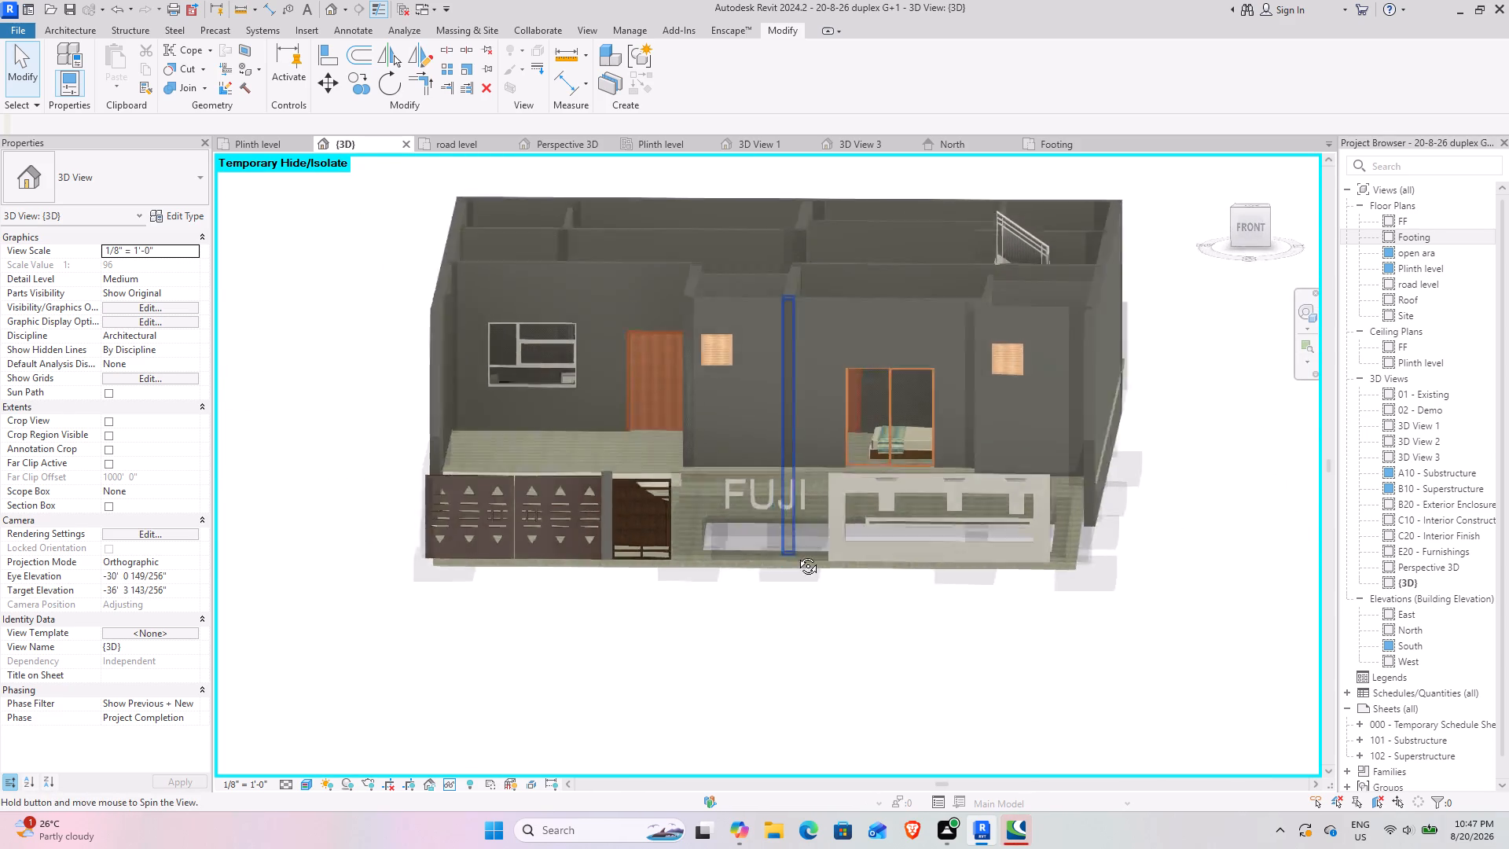
{"action": "middle_click_drag", "start_coordinate": [796, 554], "coordinate": [791, 569], "text": "shift"}
{"action": "scroll", "coordinate": [633, 412], "scroll_direction": "down", "scroll_amount": 3}
{"action": "middle_click_drag", "start_coordinate": [571, 452], "coordinate": [555, 563], "text": "shift"}
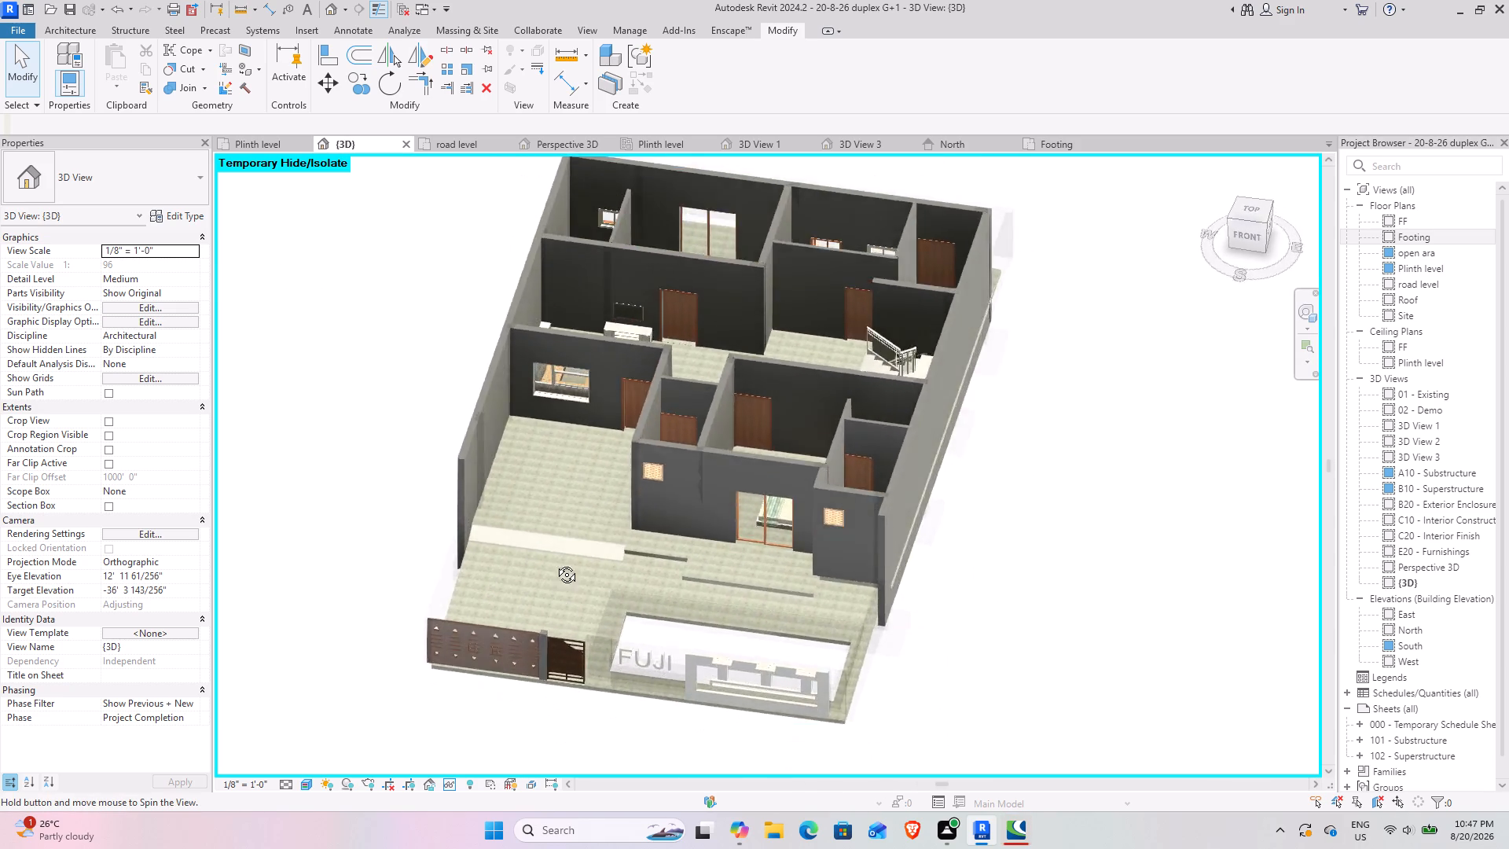
{"action": "middle_click_drag", "start_coordinate": [555, 563], "coordinate": [527, 608], "text": "shift"}
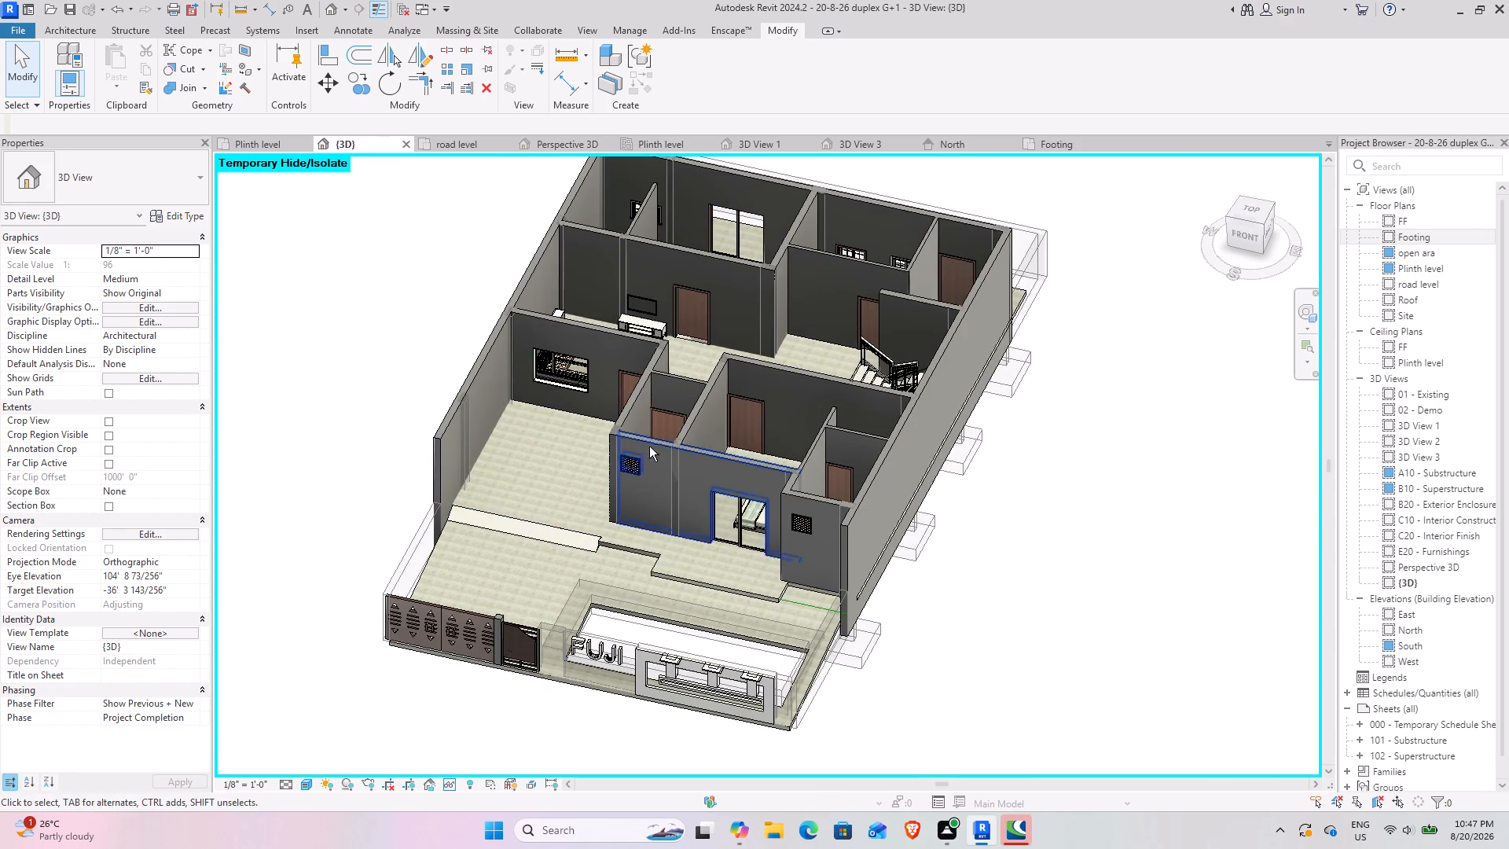
{"action": "middle_click_drag", "start_coordinate": [649, 447], "coordinate": [920, 382], "text": "shift"}
{"action": "middle_click_drag", "start_coordinate": [743, 498], "coordinate": [646, 397], "text": "shift"}
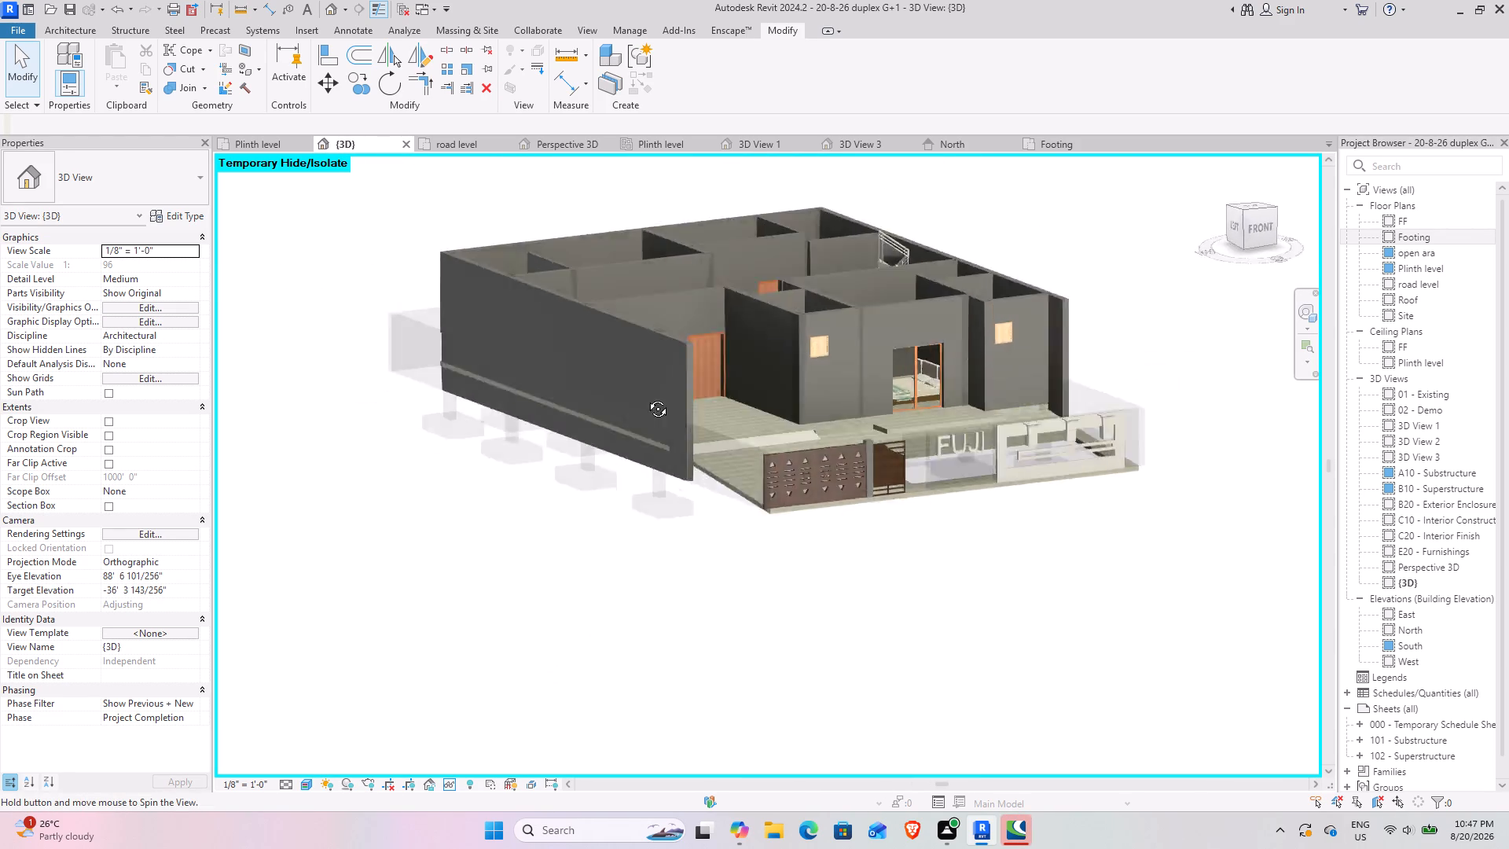
{"action": "middle_click_drag", "start_coordinate": [646, 397], "coordinate": [655, 529], "text": "shift"}
{"action": "scroll", "coordinate": [651, 398], "scroll_direction": "up", "scroll_amount": 2}
{"action": "middle_click_drag", "start_coordinate": [810, 494], "coordinate": [780, 473], "text": "shift"}
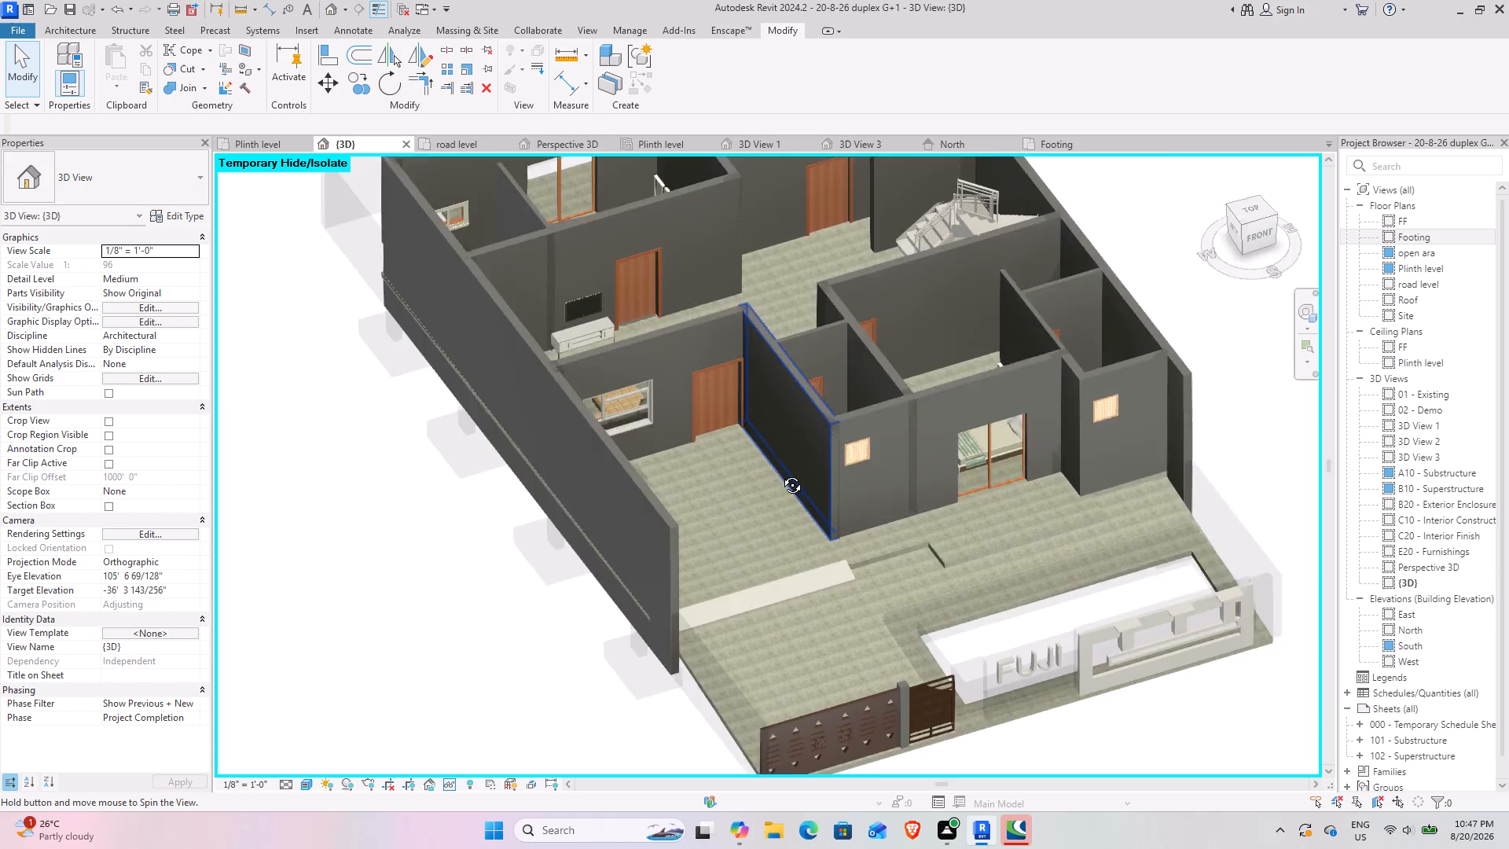
{"action": "middle_click_drag", "start_coordinate": [780, 473], "coordinate": [659, 462], "text": "shift"}
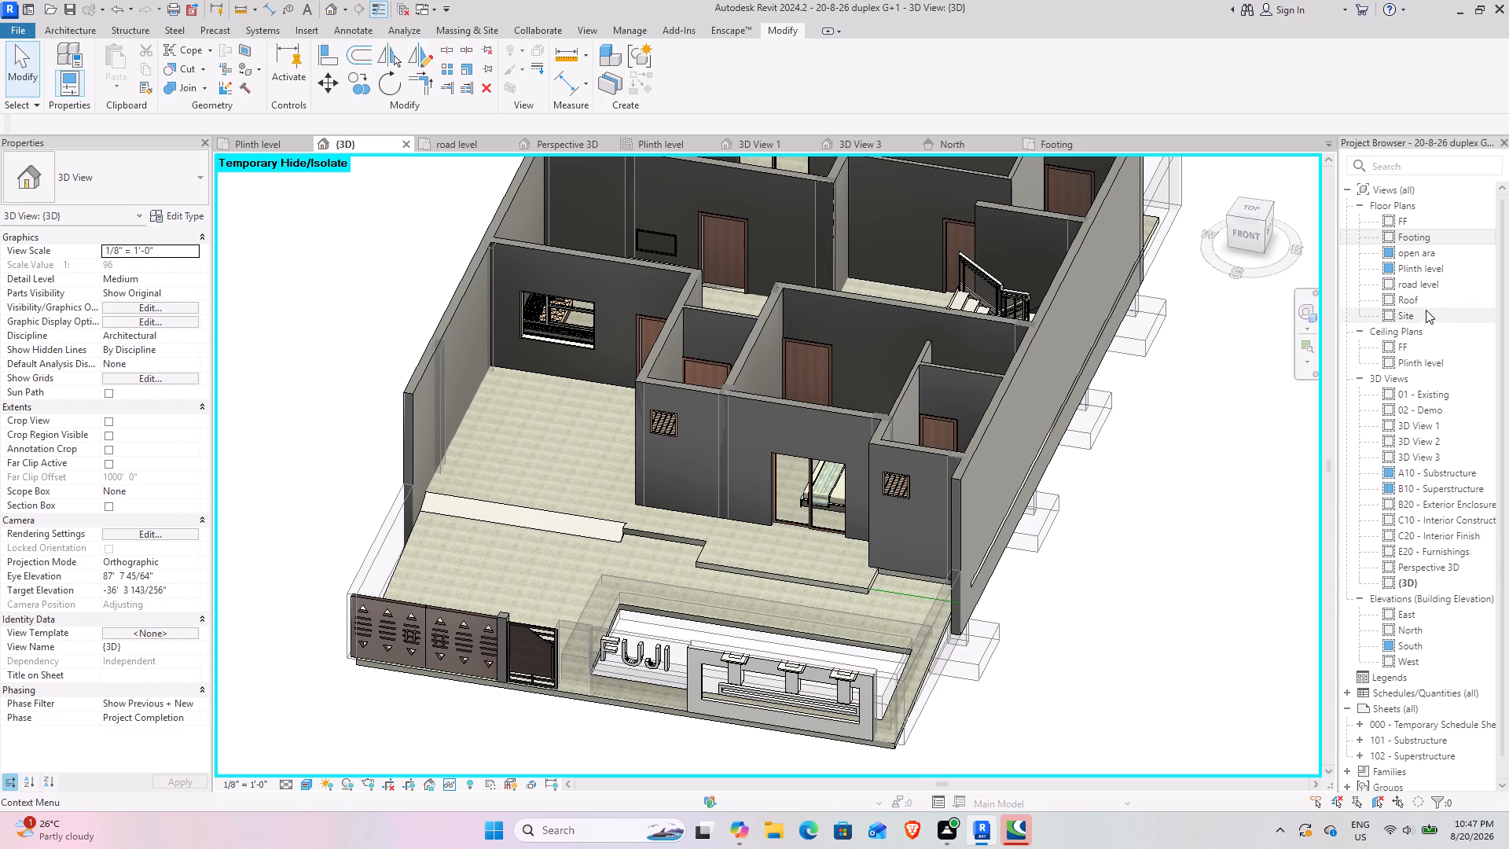
Open the FF floor plan and set its underlay orientation to Look up.
{"action": "double_click", "coordinate": [1416, 221]}
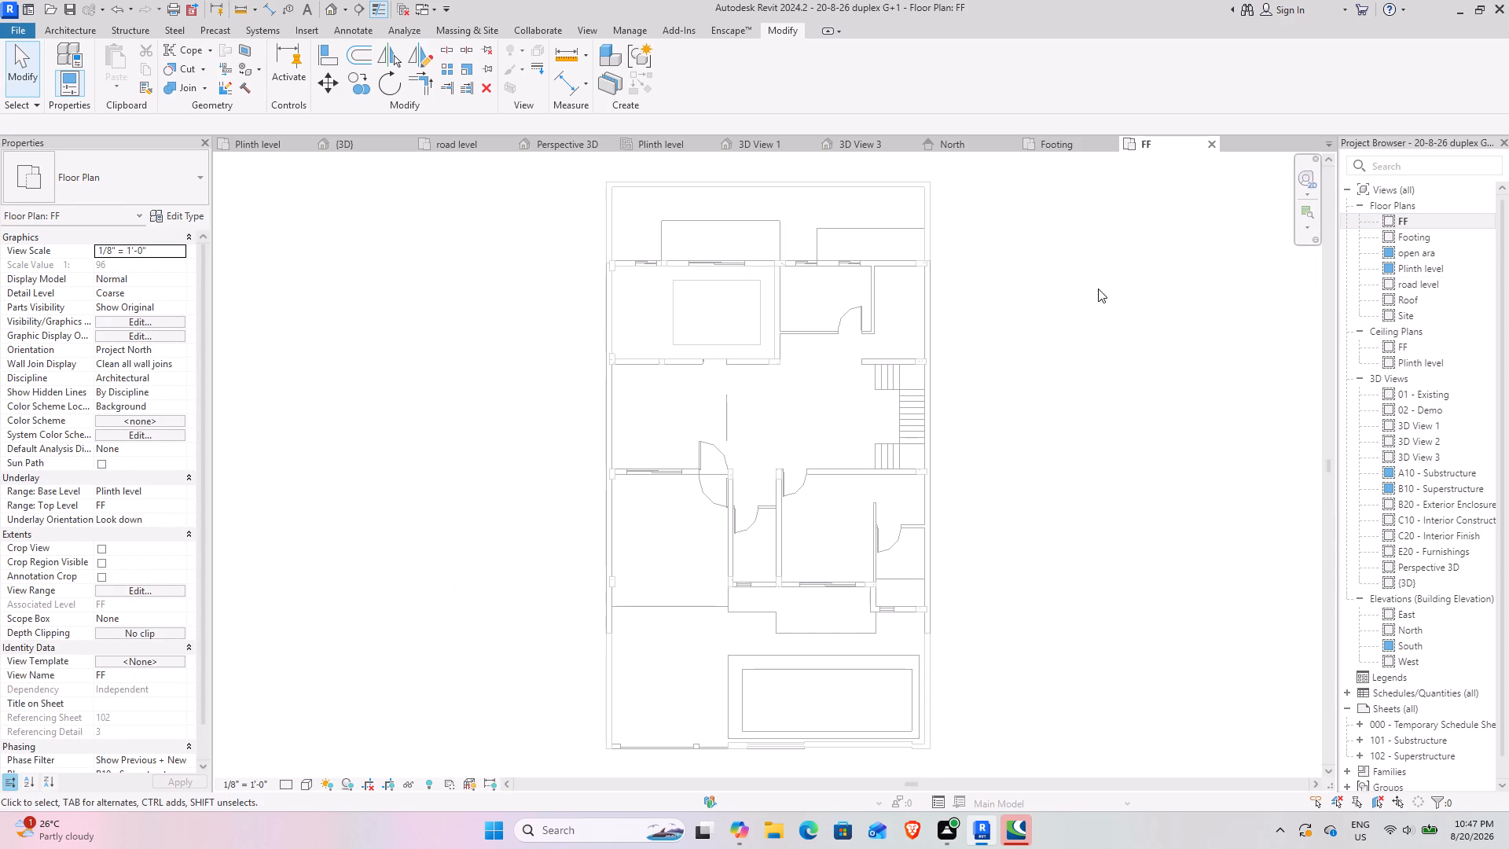
{"action": "scroll", "coordinate": [670, 559], "scroll_direction": "up", "scroll_amount": 3}
{"action": "scroll", "coordinate": [586, 601], "scroll_direction": "up", "scroll_amount": 4}
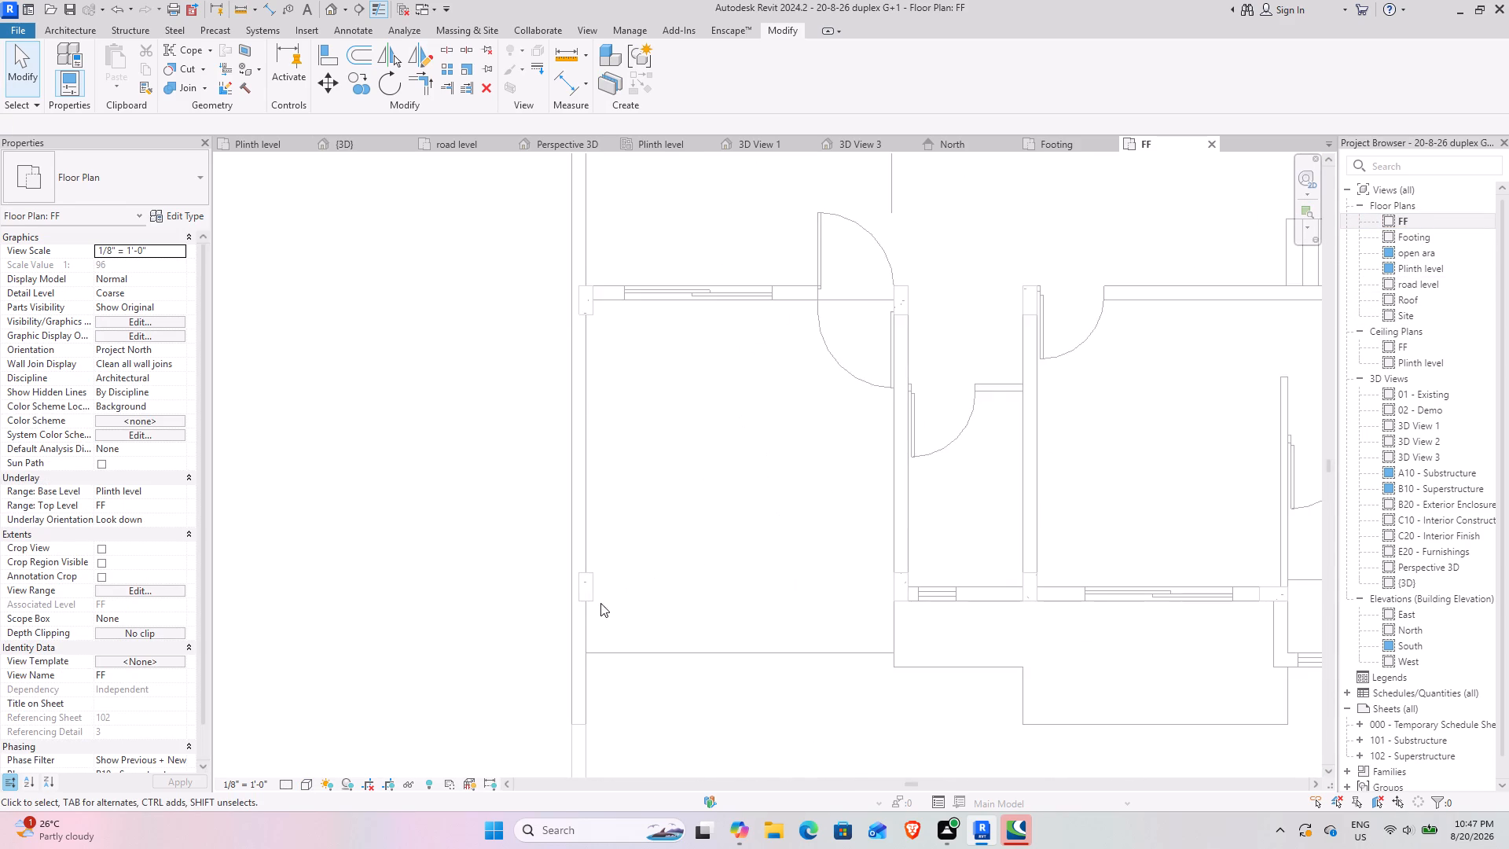
{"action": "scroll", "coordinate": [579, 594], "scroll_direction": "up", "scroll_amount": 4}
{"action": "scroll", "coordinate": [553, 429], "scroll_direction": "down", "scroll_amount": 7}
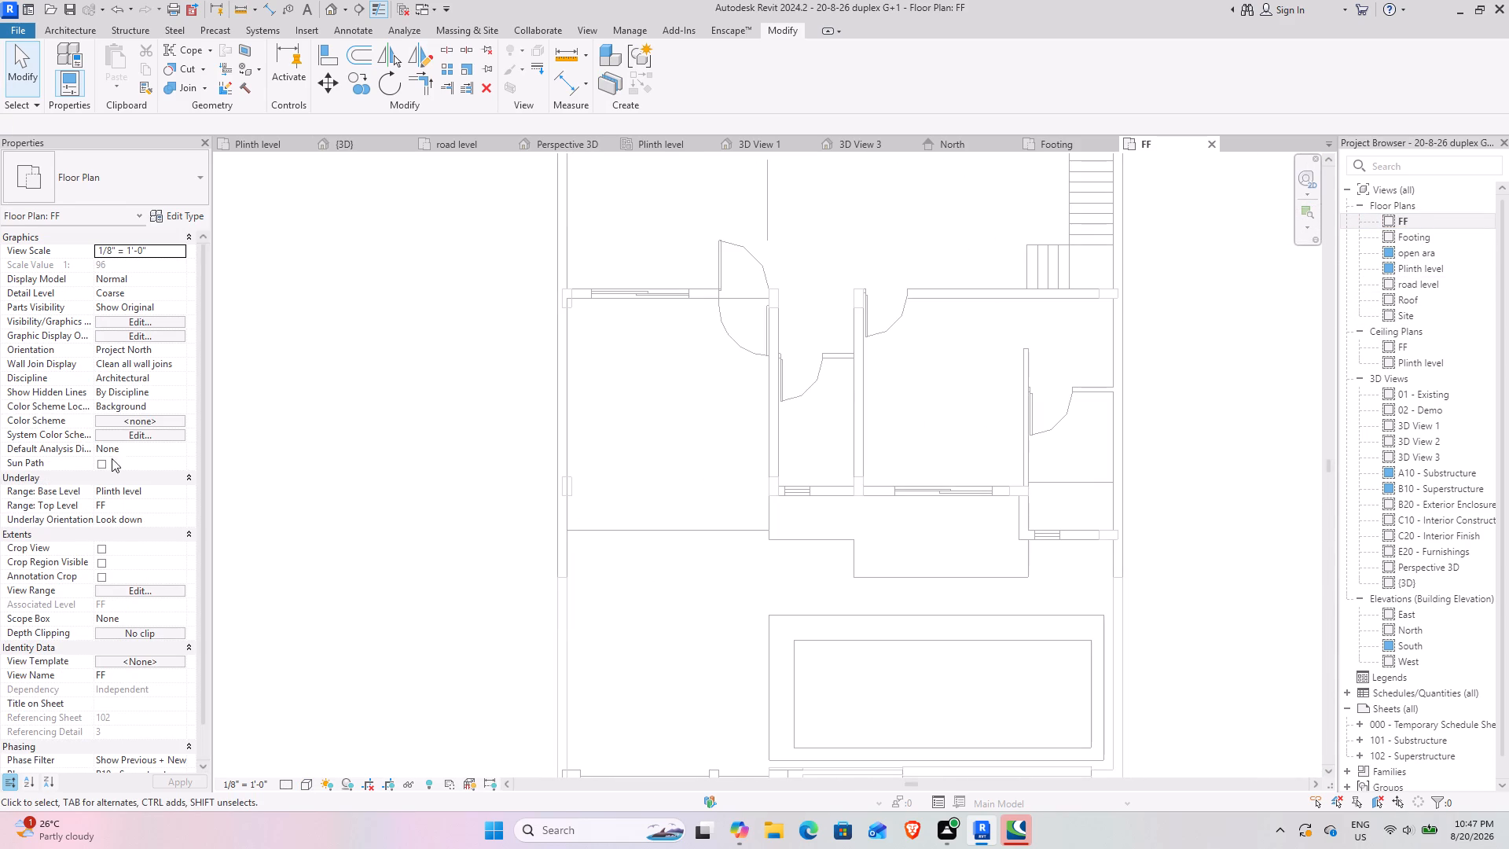
{"action": "left_click", "coordinate": [178, 520]}
{"action": "left_click", "coordinate": [140, 542]}
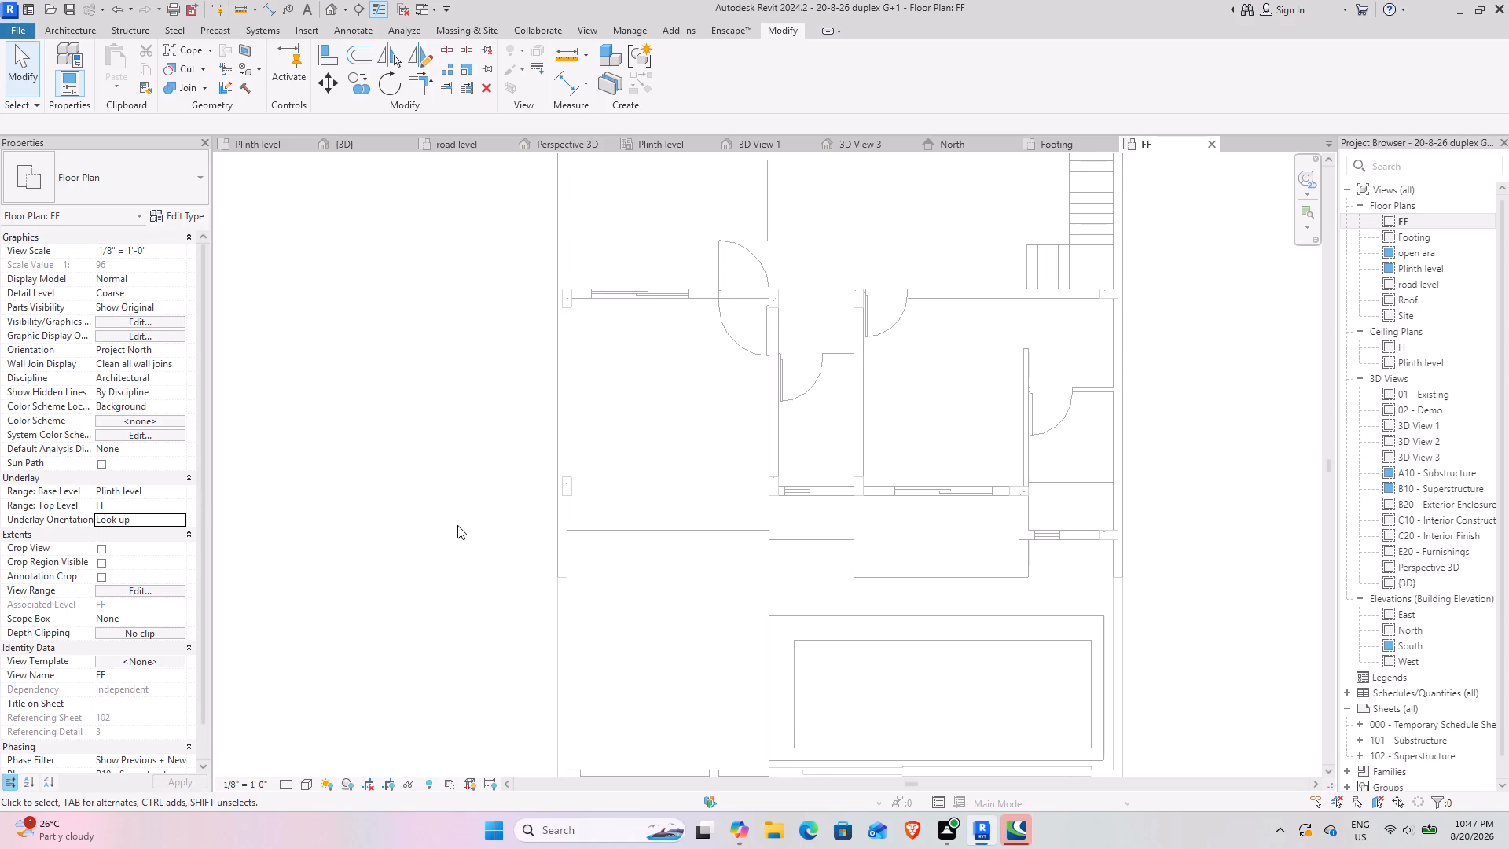
{"action": "left_click", "coordinate": [529, 461]}
Examine the FF floor plan from rear to front, checking the underlaid walls, doors, stairs and column positions at the wall junctions.
{"action": "middle_click_drag", "start_coordinate": [571, 425], "coordinate": [409, 552]}
{"action": "scroll", "coordinate": [563, 419], "scroll_direction": "down", "scroll_amount": 3}
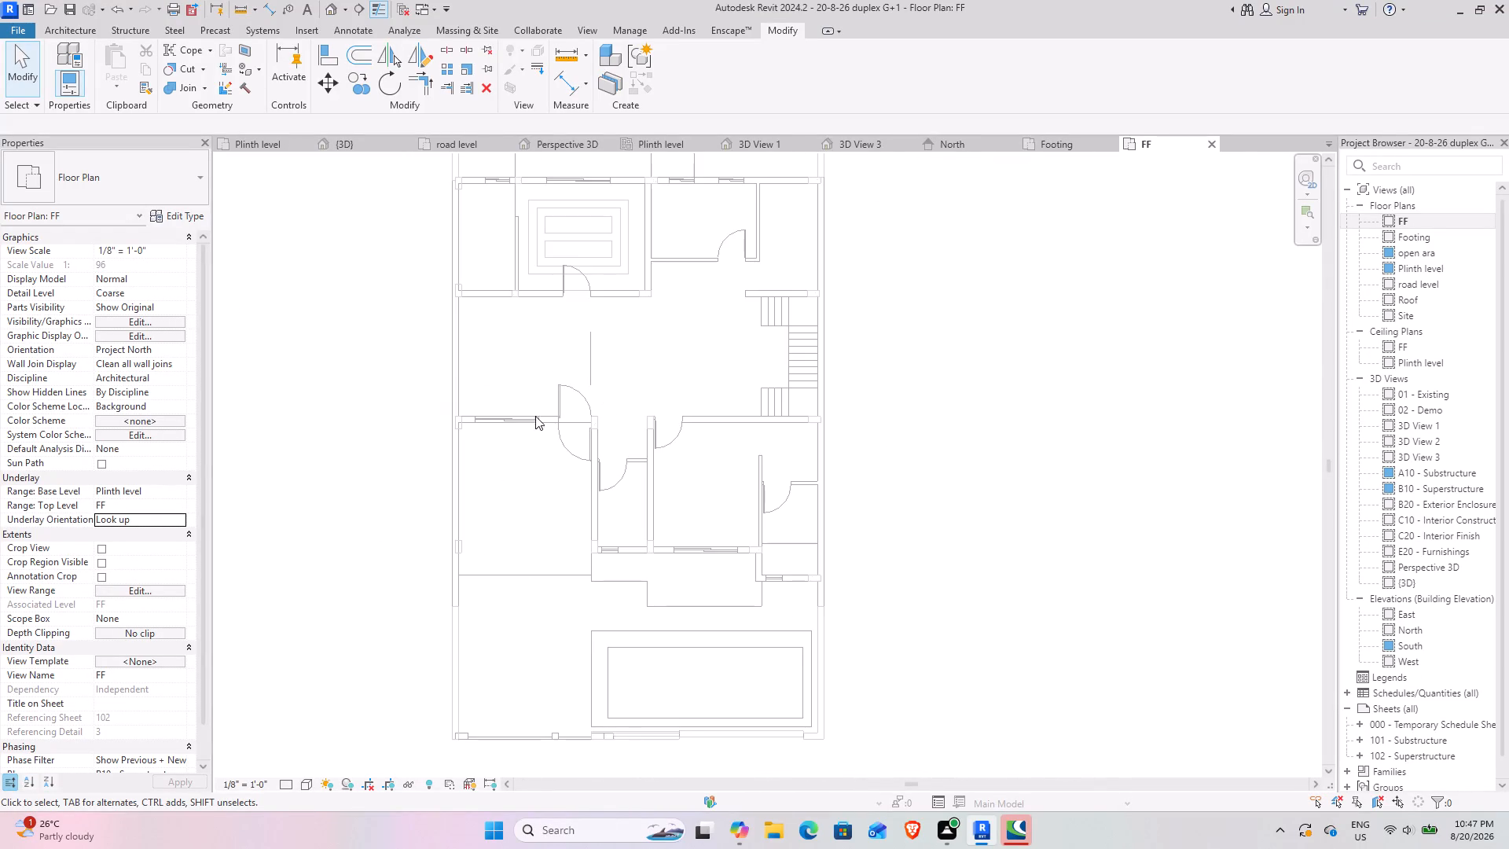
{"action": "middle_click_drag", "start_coordinate": [512, 405], "coordinate": [483, 563]}
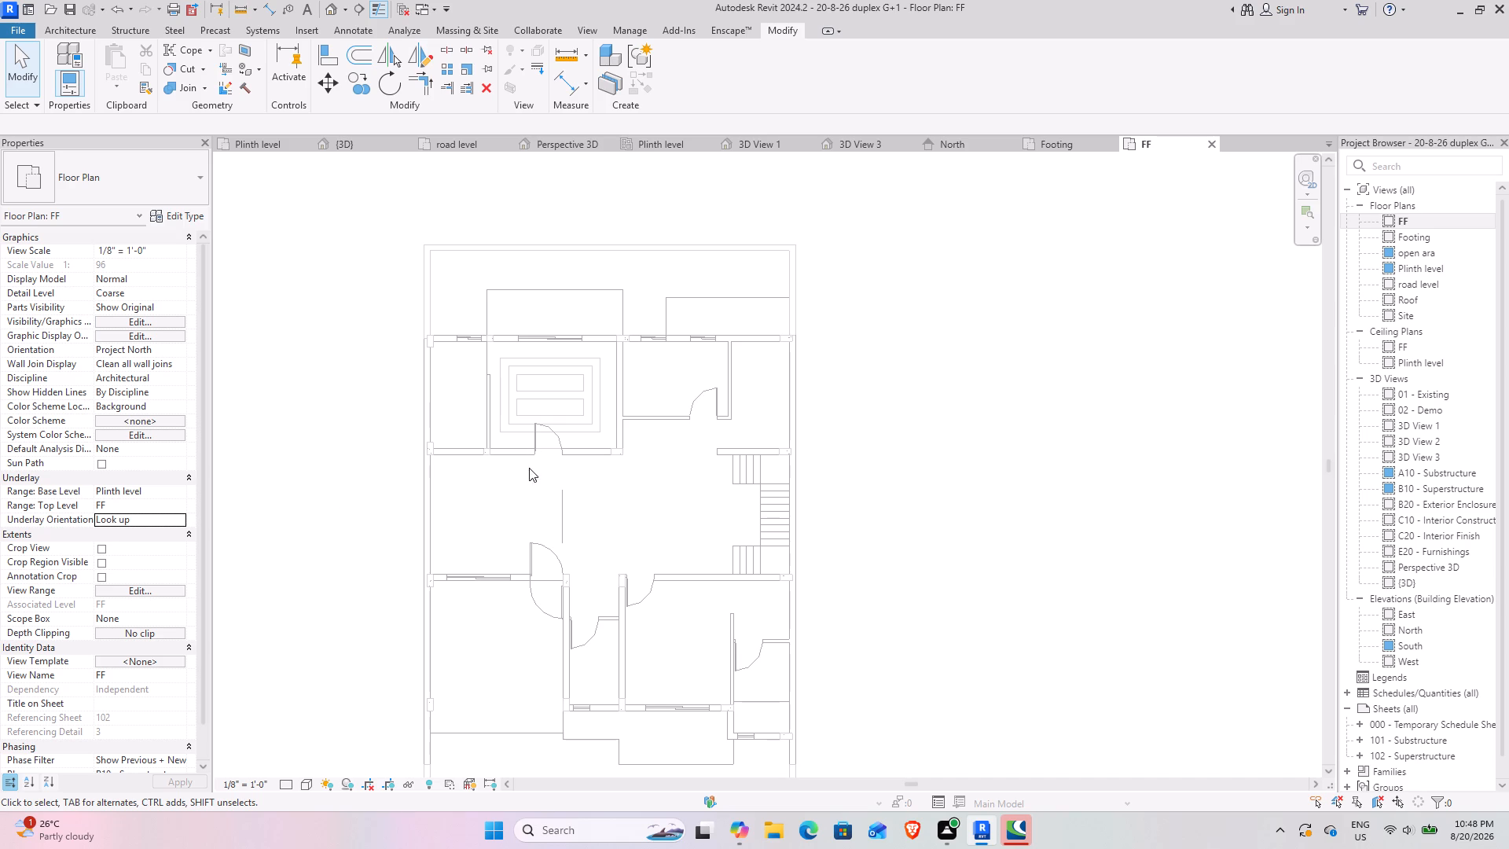
{"action": "middle_click_drag", "start_coordinate": [521, 468], "coordinate": [542, 356]}
{"action": "middle_click_drag", "start_coordinate": [569, 435], "coordinate": [582, 336]}
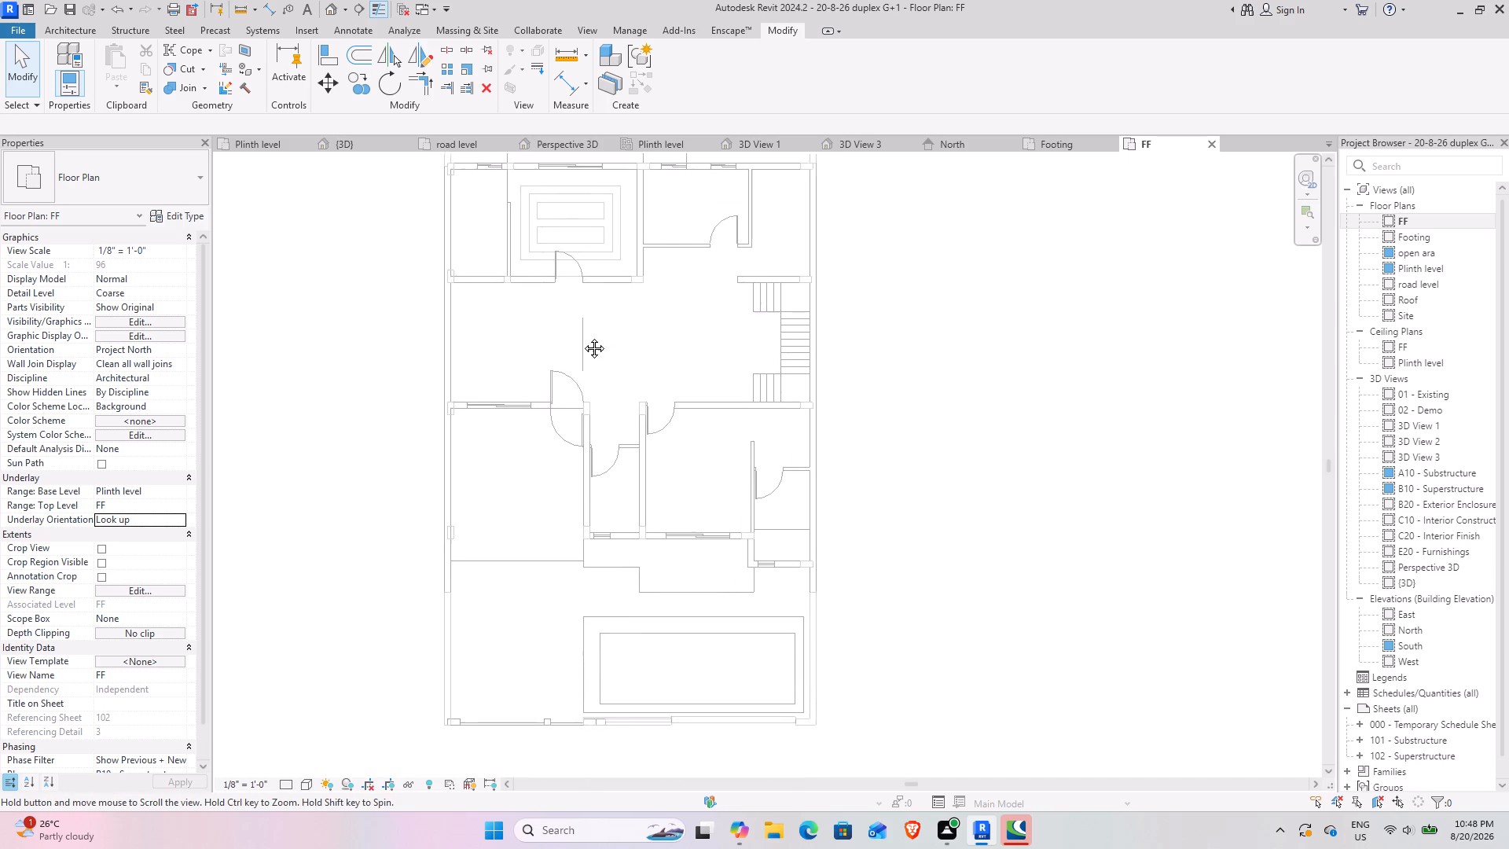
{"action": "middle_click_drag", "start_coordinate": [582, 336], "coordinate": [607, 352]}
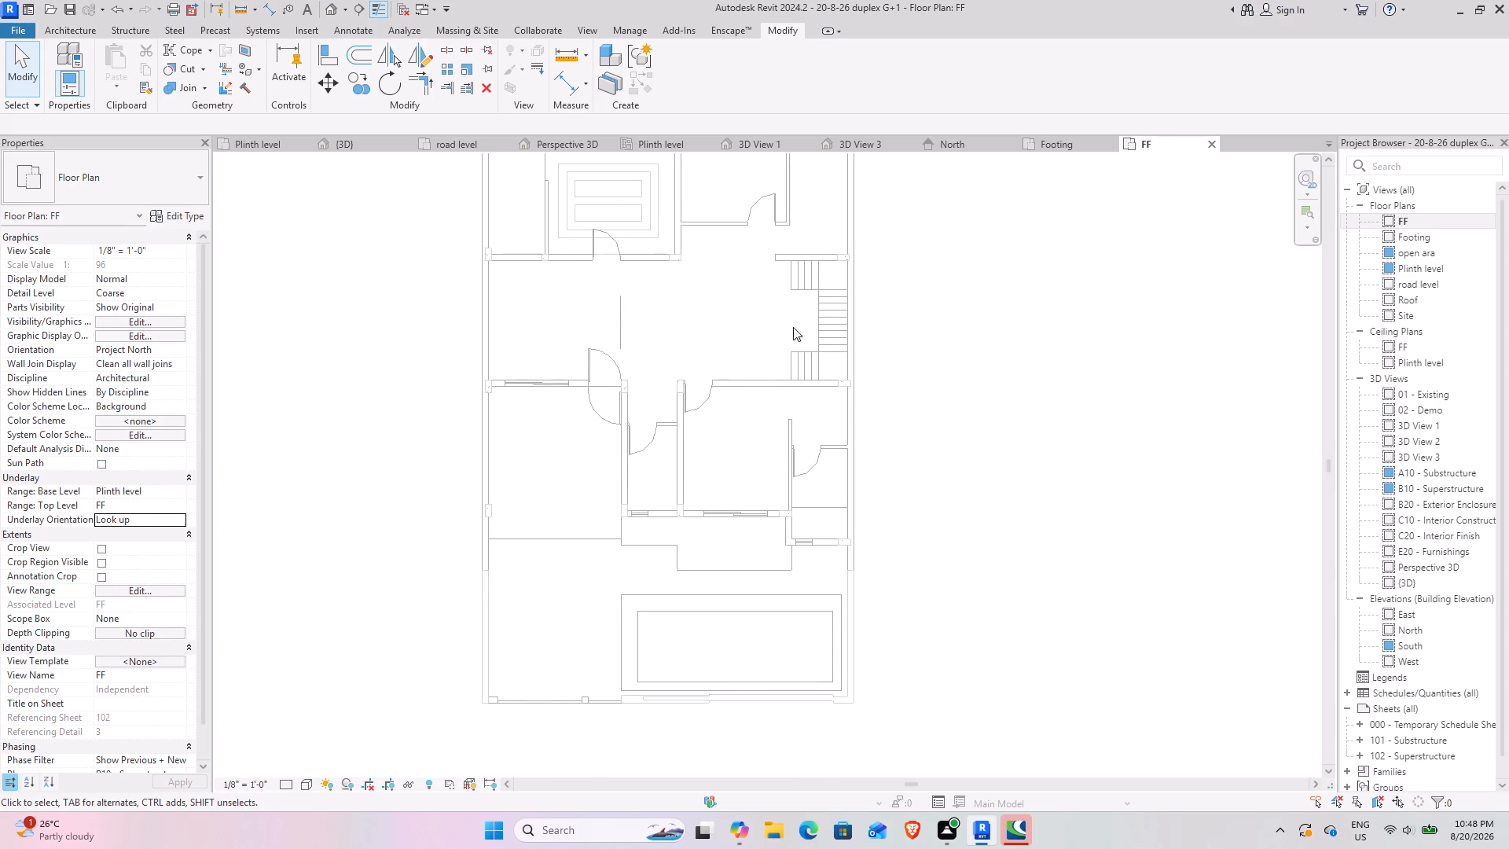
{"action": "middle_click_drag", "start_coordinate": [699, 307], "coordinate": [709, 406]}
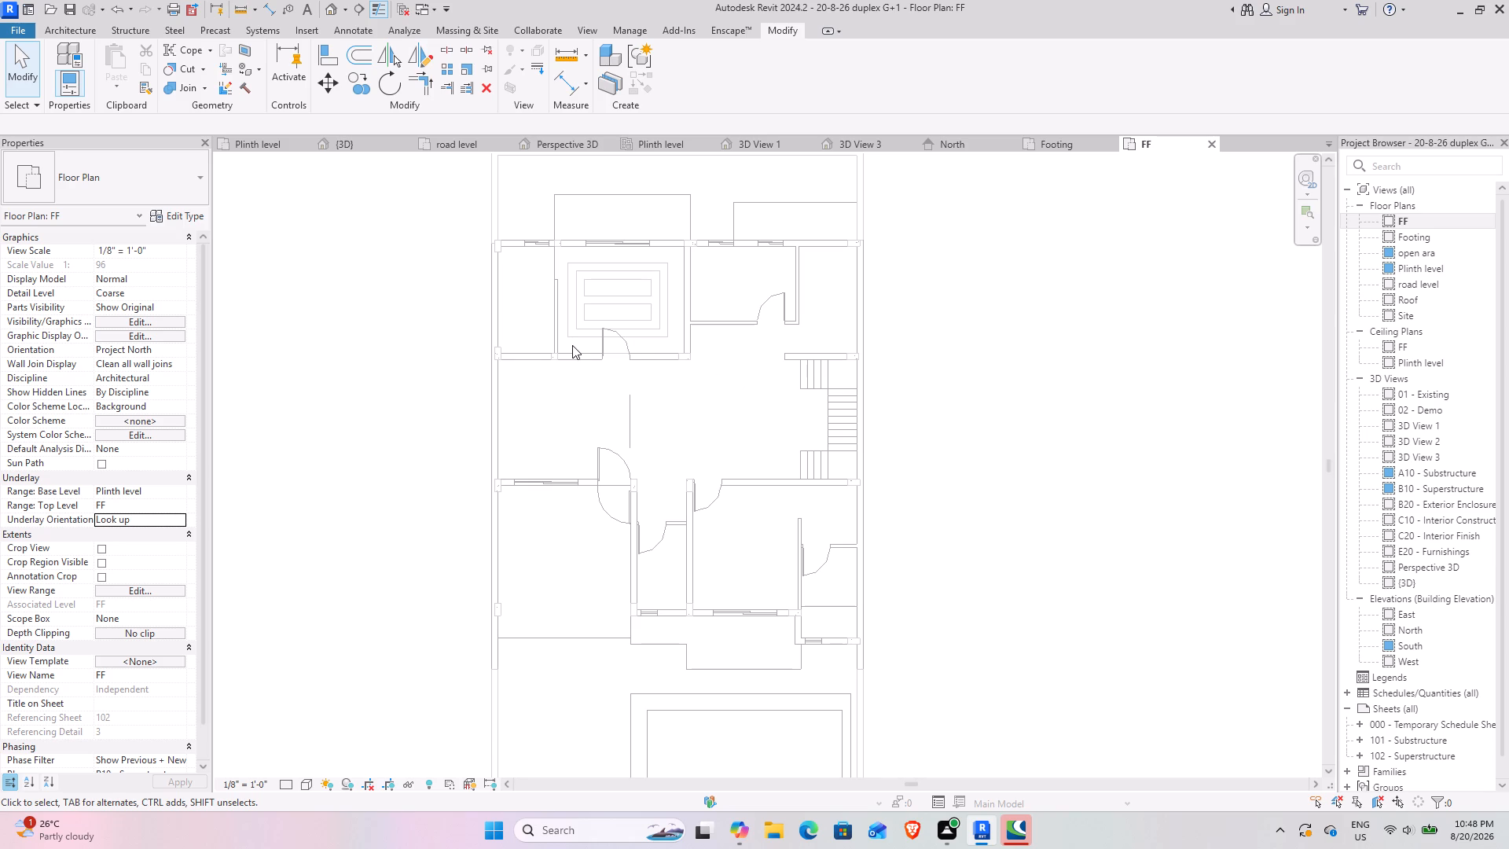
{"action": "middle_click_drag", "start_coordinate": [706, 303], "coordinate": [732, 425]}
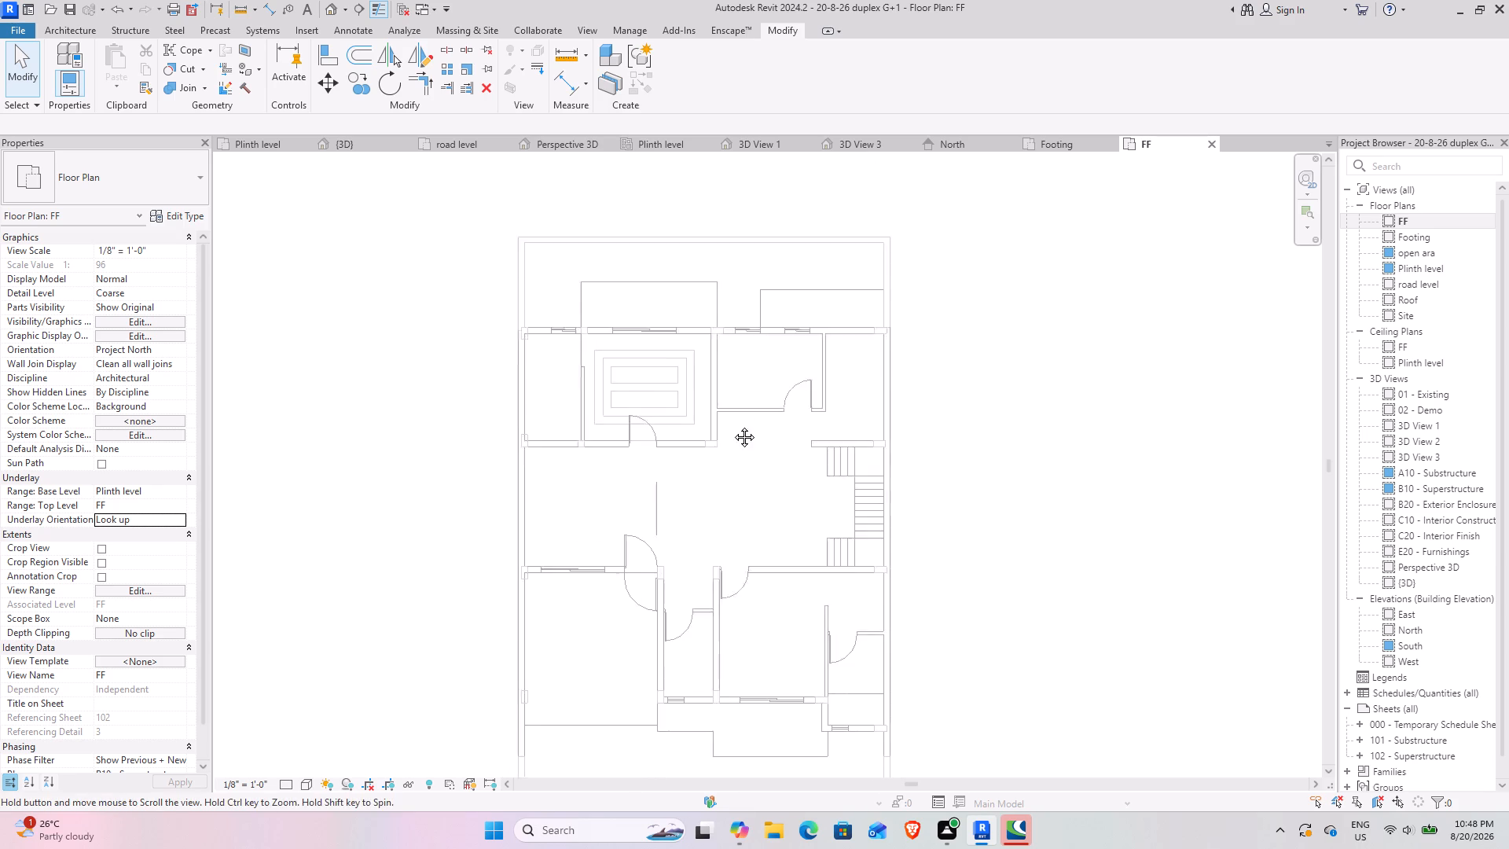
{"action": "middle_click_drag", "start_coordinate": [732, 425], "coordinate": [726, 473]}
{"action": "scroll", "coordinate": [608, 393], "scroll_direction": "up", "scroll_amount": 4}
{"action": "scroll", "coordinate": [689, 323], "scroll_direction": "up", "scroll_amount": 3}
{"action": "scroll", "coordinate": [766, 364], "scroll_direction": "down", "scroll_amount": 8}
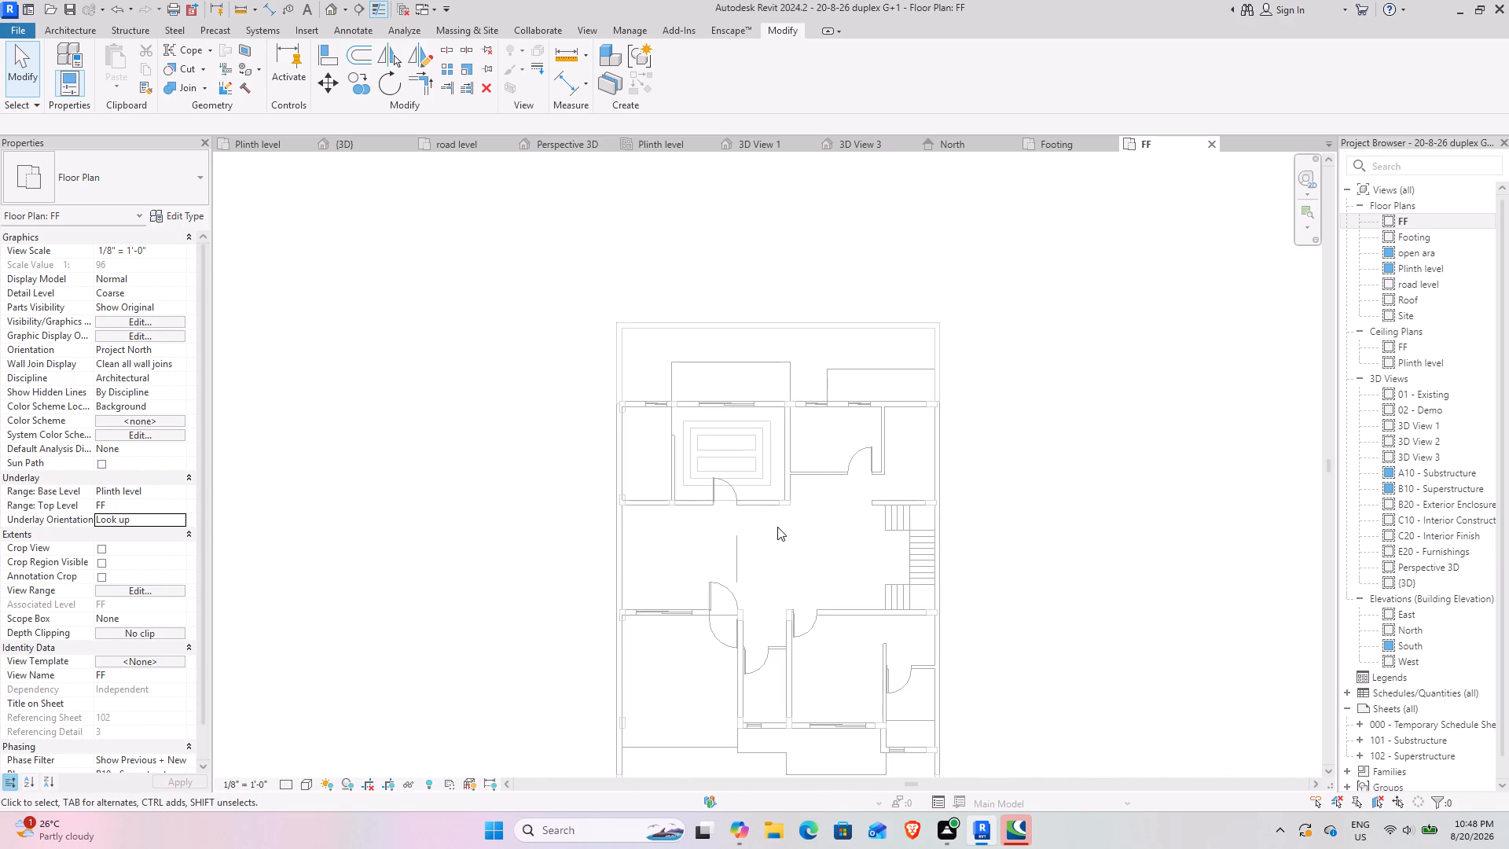
{"action": "middle_click_drag", "start_coordinate": [762, 525], "coordinate": [725, 405]}
{"action": "middle_click_drag", "start_coordinate": [732, 399], "coordinate": [712, 289]}
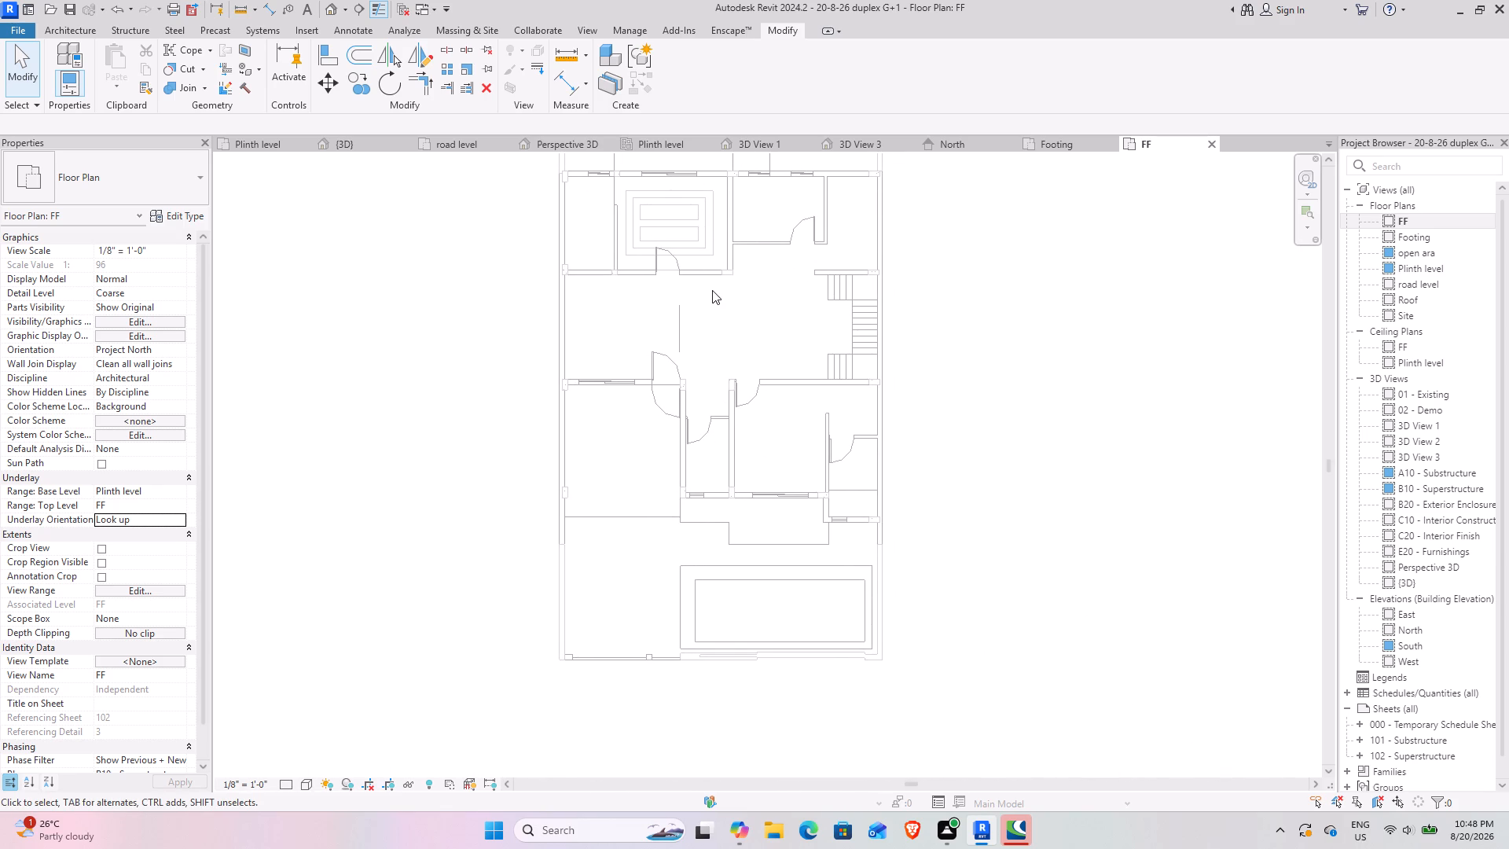
{"action": "scroll", "coordinate": [739, 343], "scroll_direction": "up", "scroll_amount": 4}
{"action": "scroll", "coordinate": [442, 422], "scroll_direction": "up", "scroll_amount": 3}
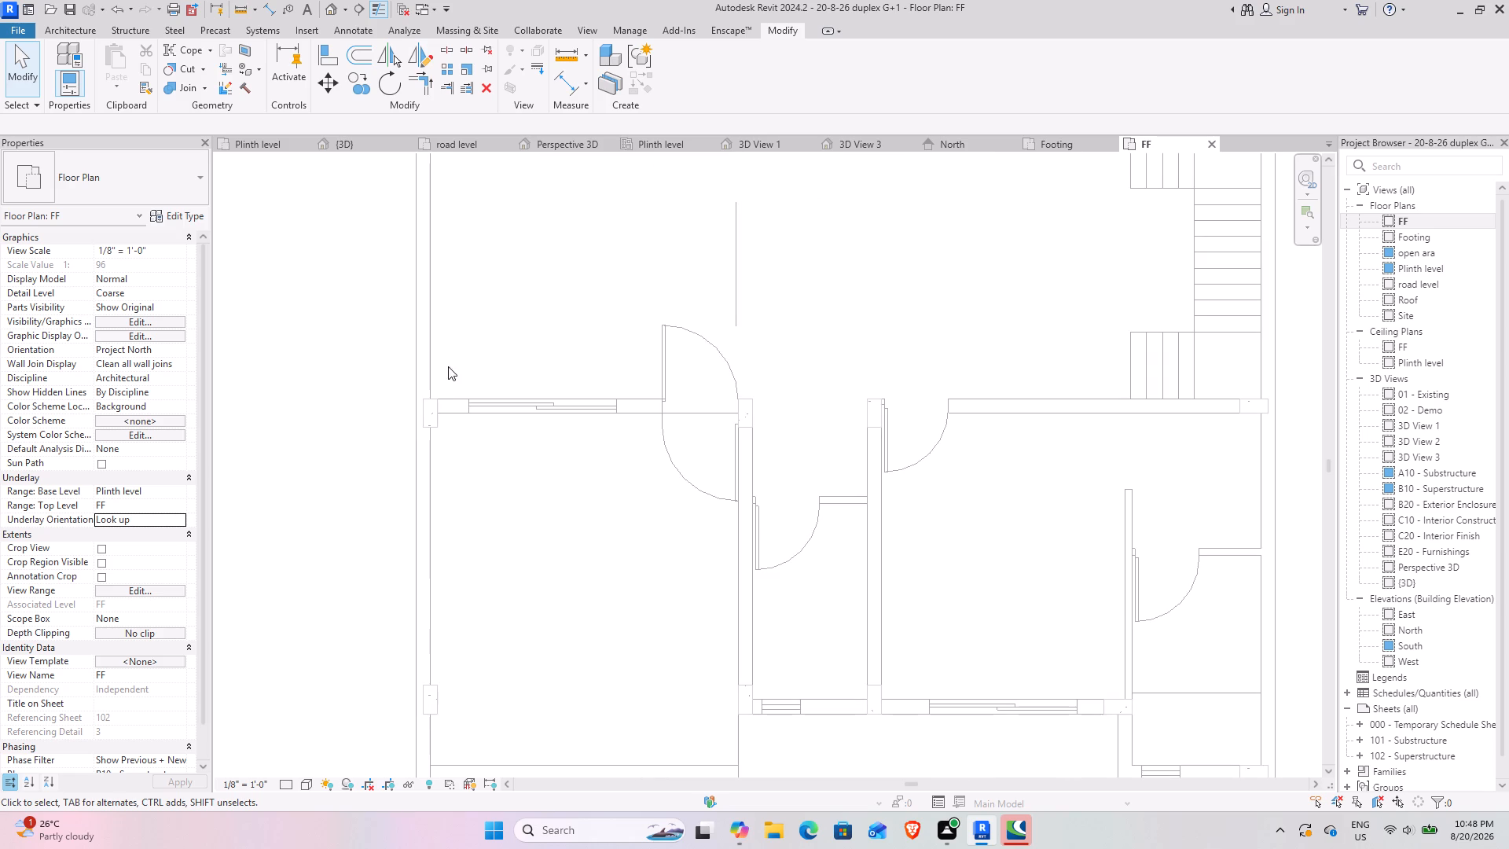
{"action": "scroll", "coordinate": [449, 405], "scroll_direction": "up", "scroll_amount": 7}
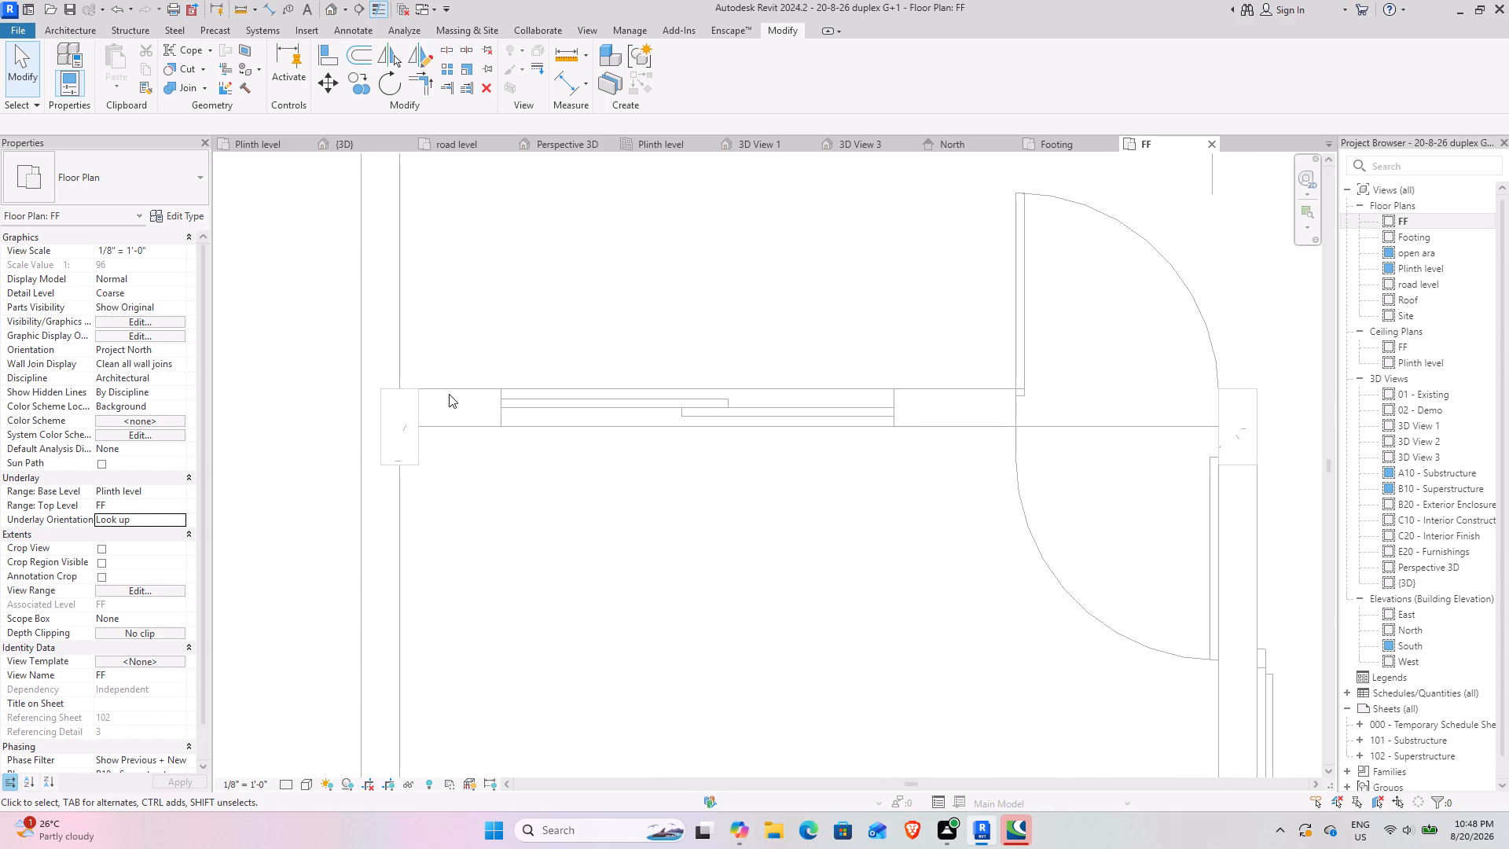
{"action": "scroll", "coordinate": [542, 333], "scroll_direction": "up", "scroll_amount": 1}
{"action": "scroll", "coordinate": [544, 333], "scroll_direction": "down", "scroll_amount": 7}
{"action": "scroll", "coordinate": [641, 368], "scroll_direction": "down", "scroll_amount": 2}
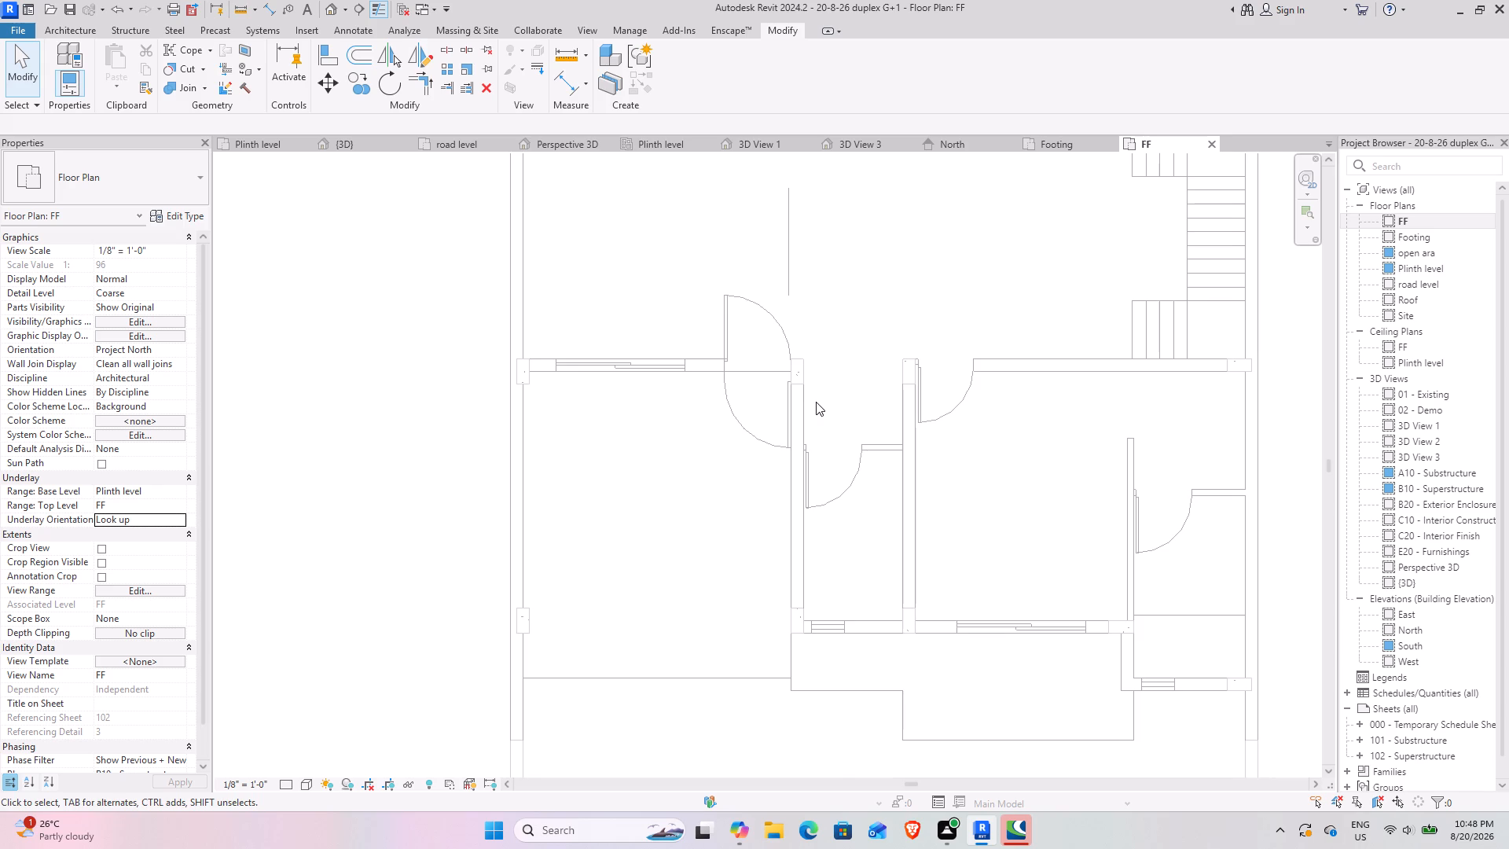
{"action": "middle_click_drag", "start_coordinate": [797, 402], "coordinate": [738, 336]}
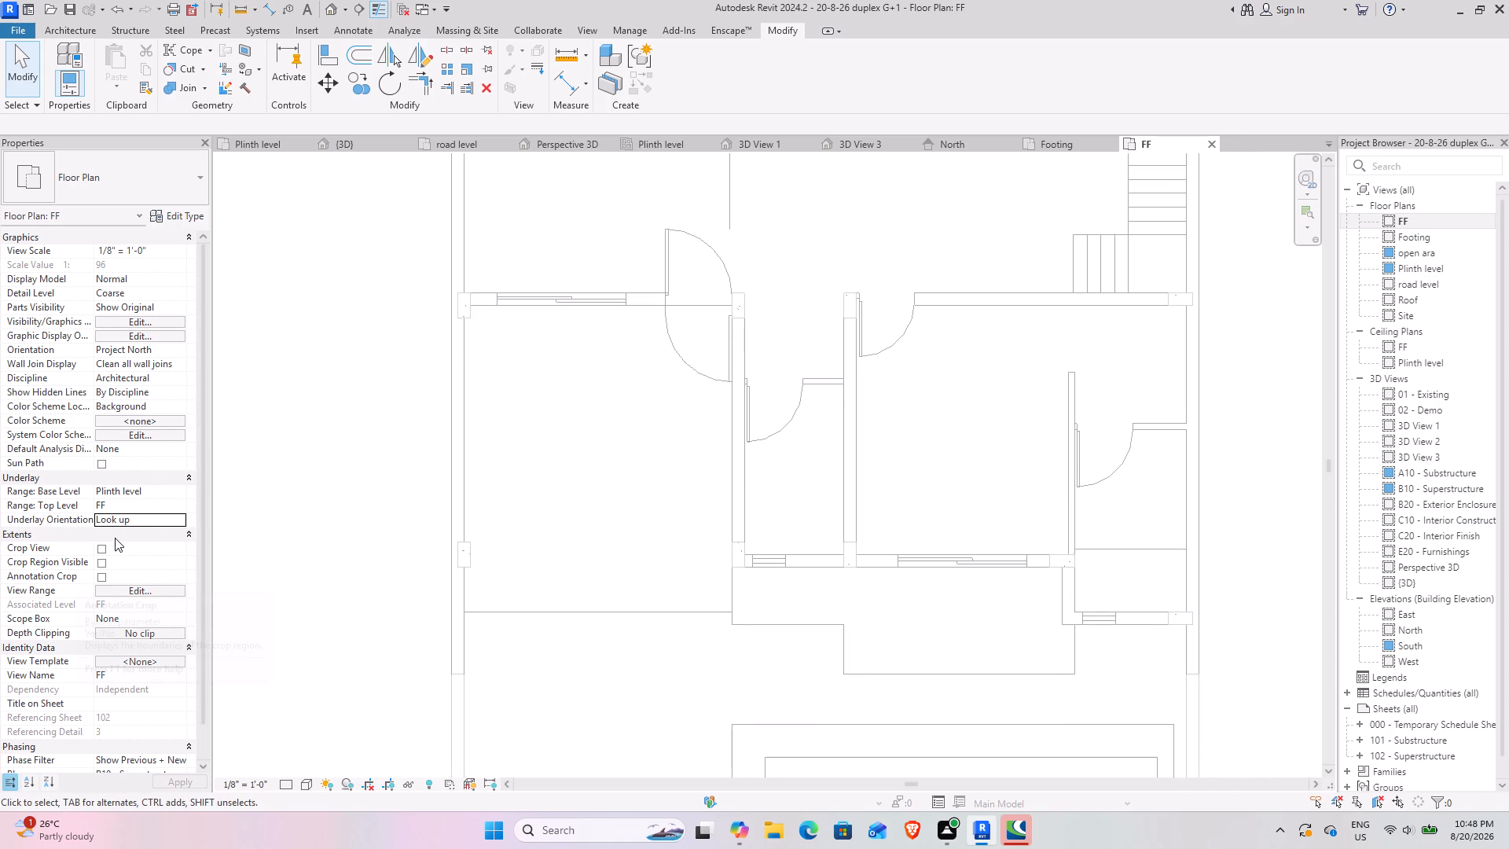
Set both the view depth level and the bottom of the FF floor plan's view range to the Footing level.
{"action": "left_click", "coordinate": [150, 592]}
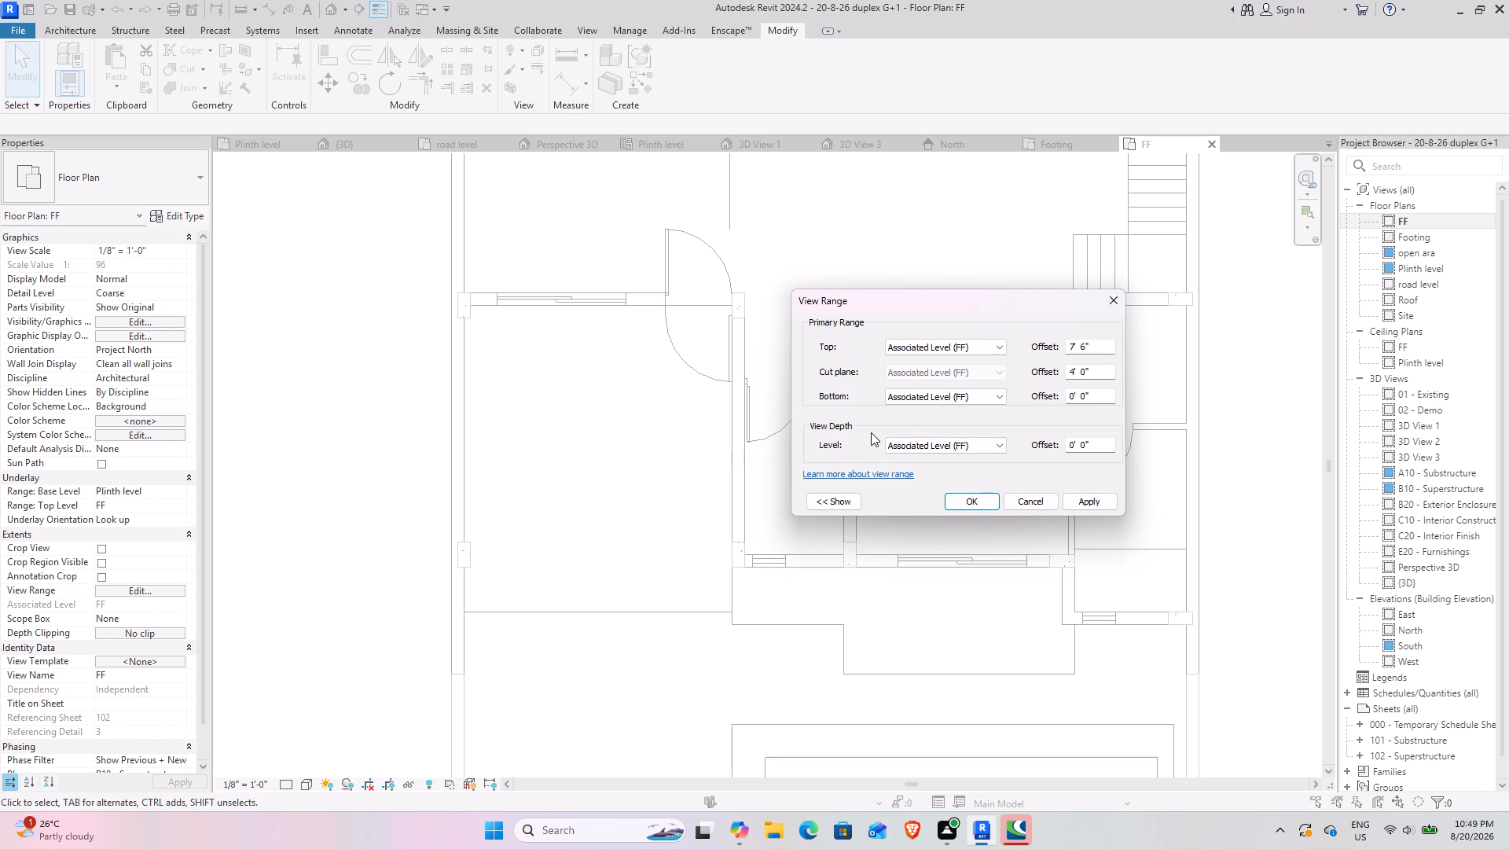
{"action": "left_click", "coordinate": [944, 446]}
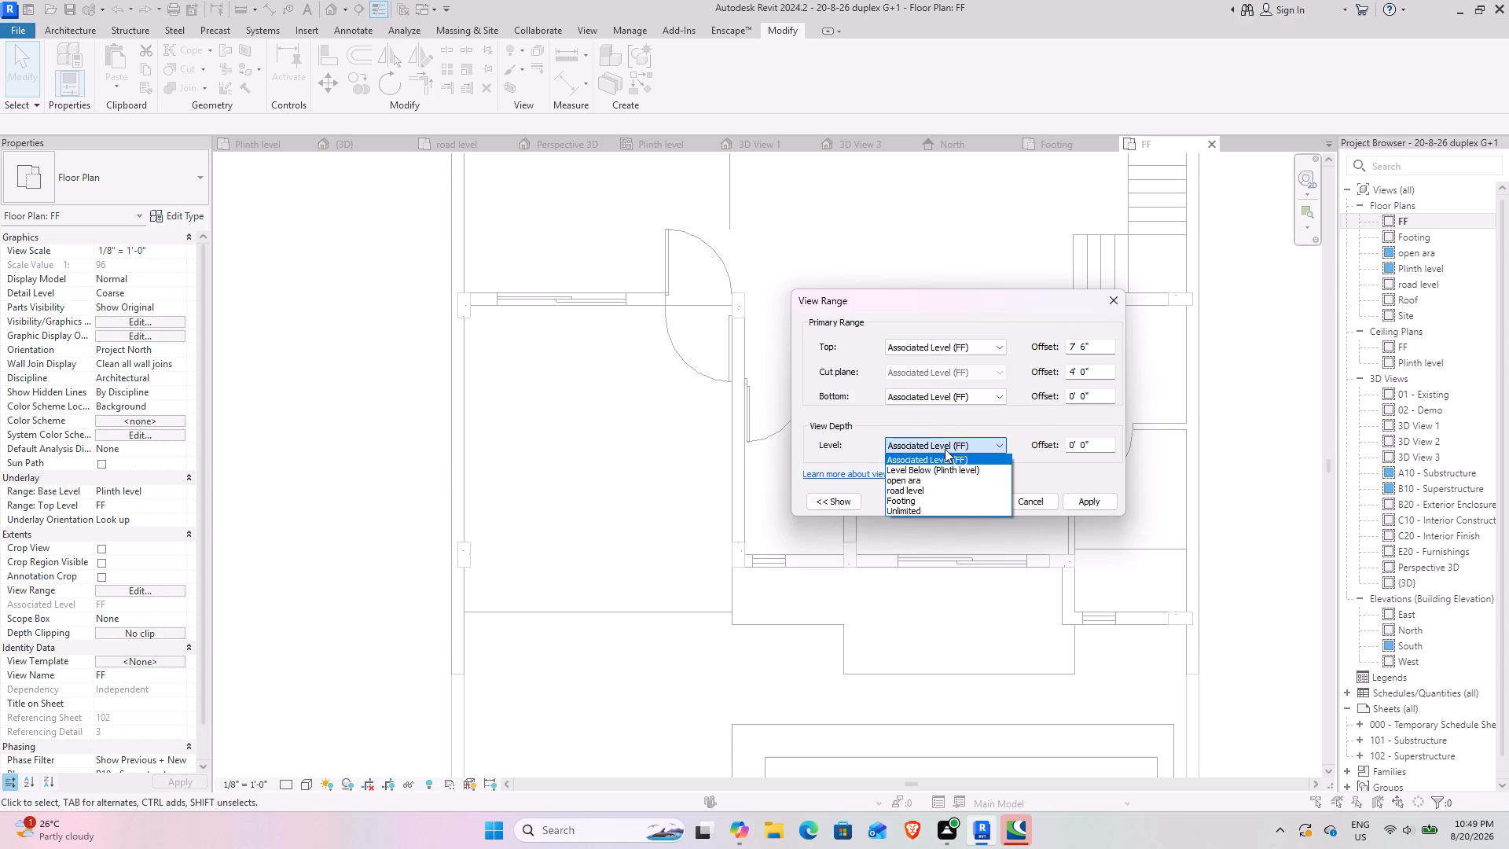
{"action": "left_click", "coordinate": [952, 497]}
{"action": "left_click", "coordinate": [952, 496]}
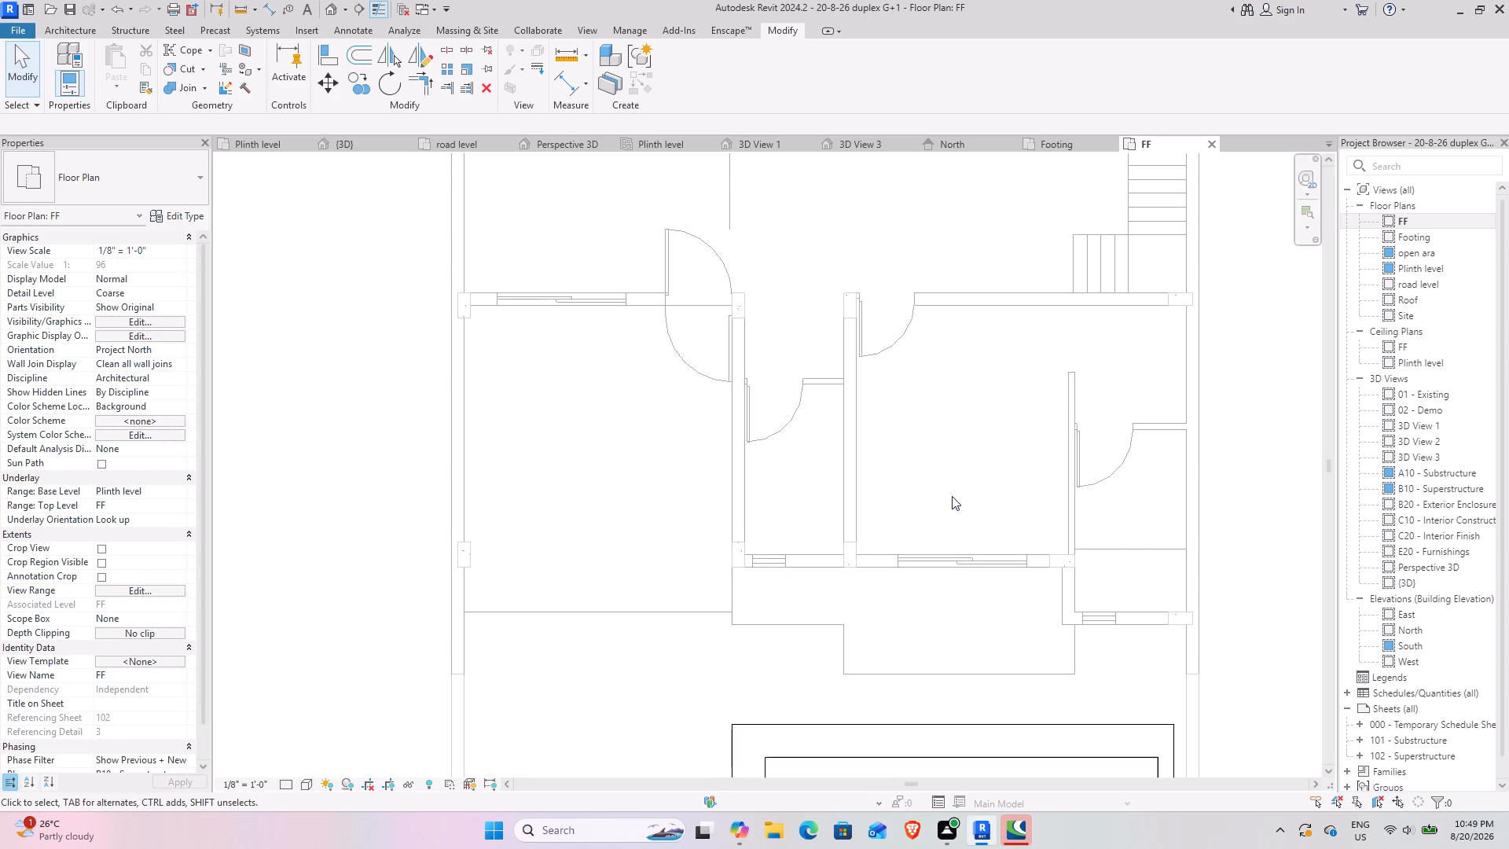
{"action": "middle_click_drag", "start_coordinate": [666, 281], "coordinate": [668, 404]}
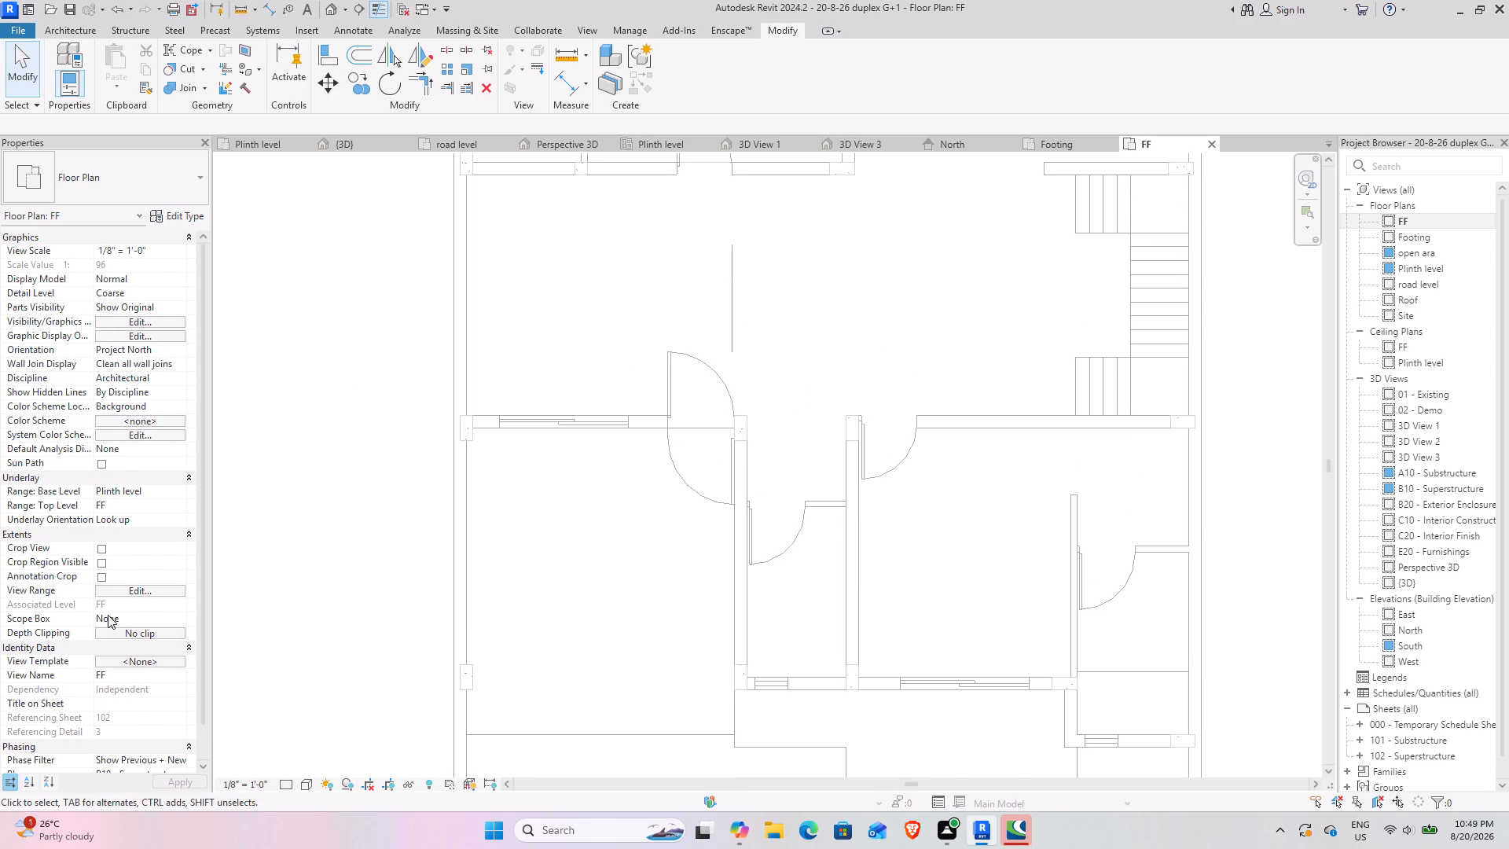
{"action": "left_click", "coordinate": [137, 581]}
{"action": "left_click", "coordinate": [137, 589]}
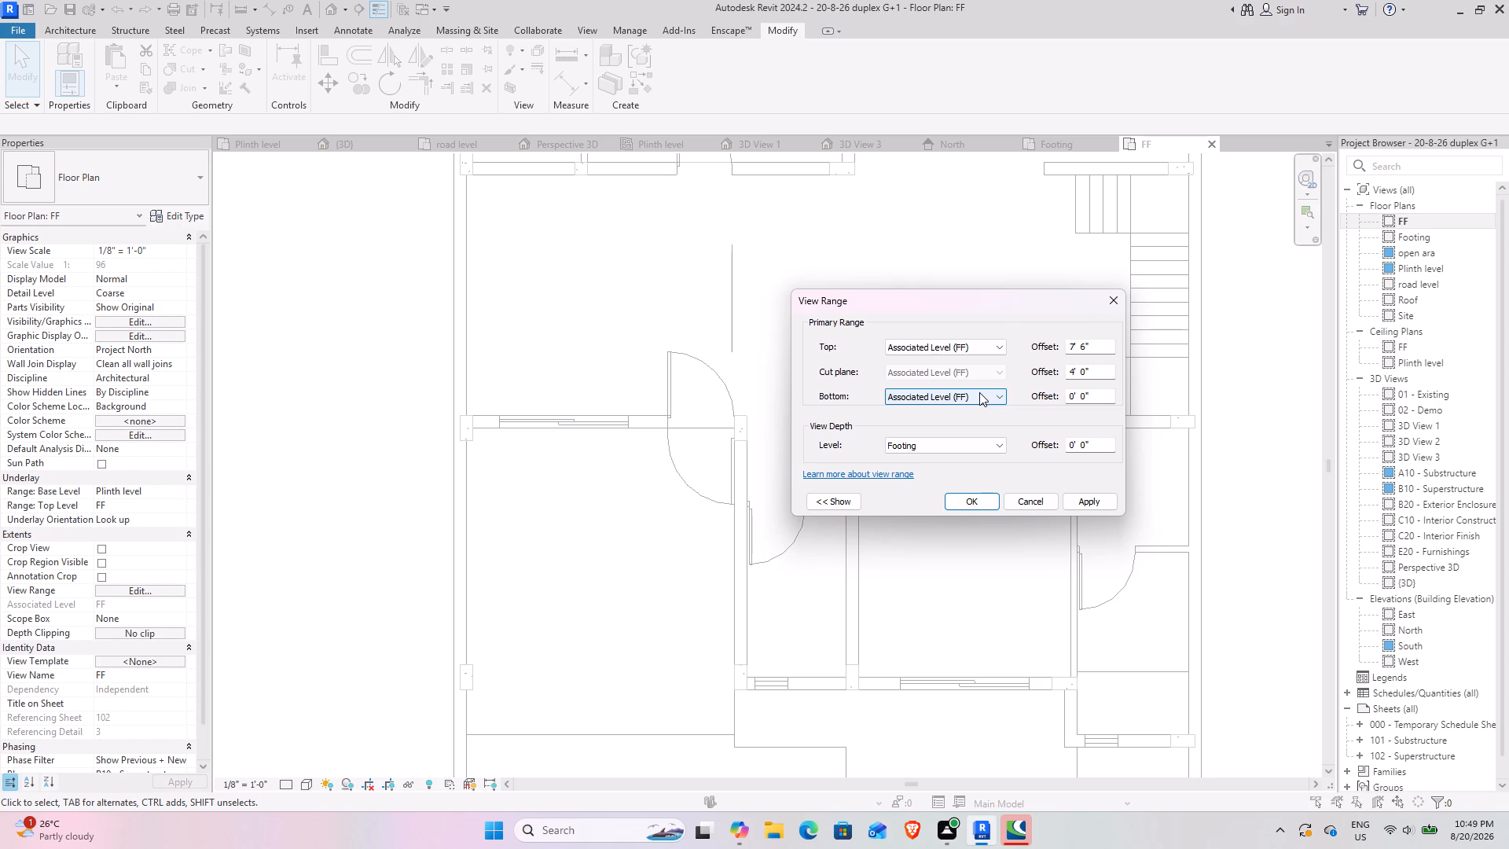
{"action": "left_click", "coordinate": [979, 392]}
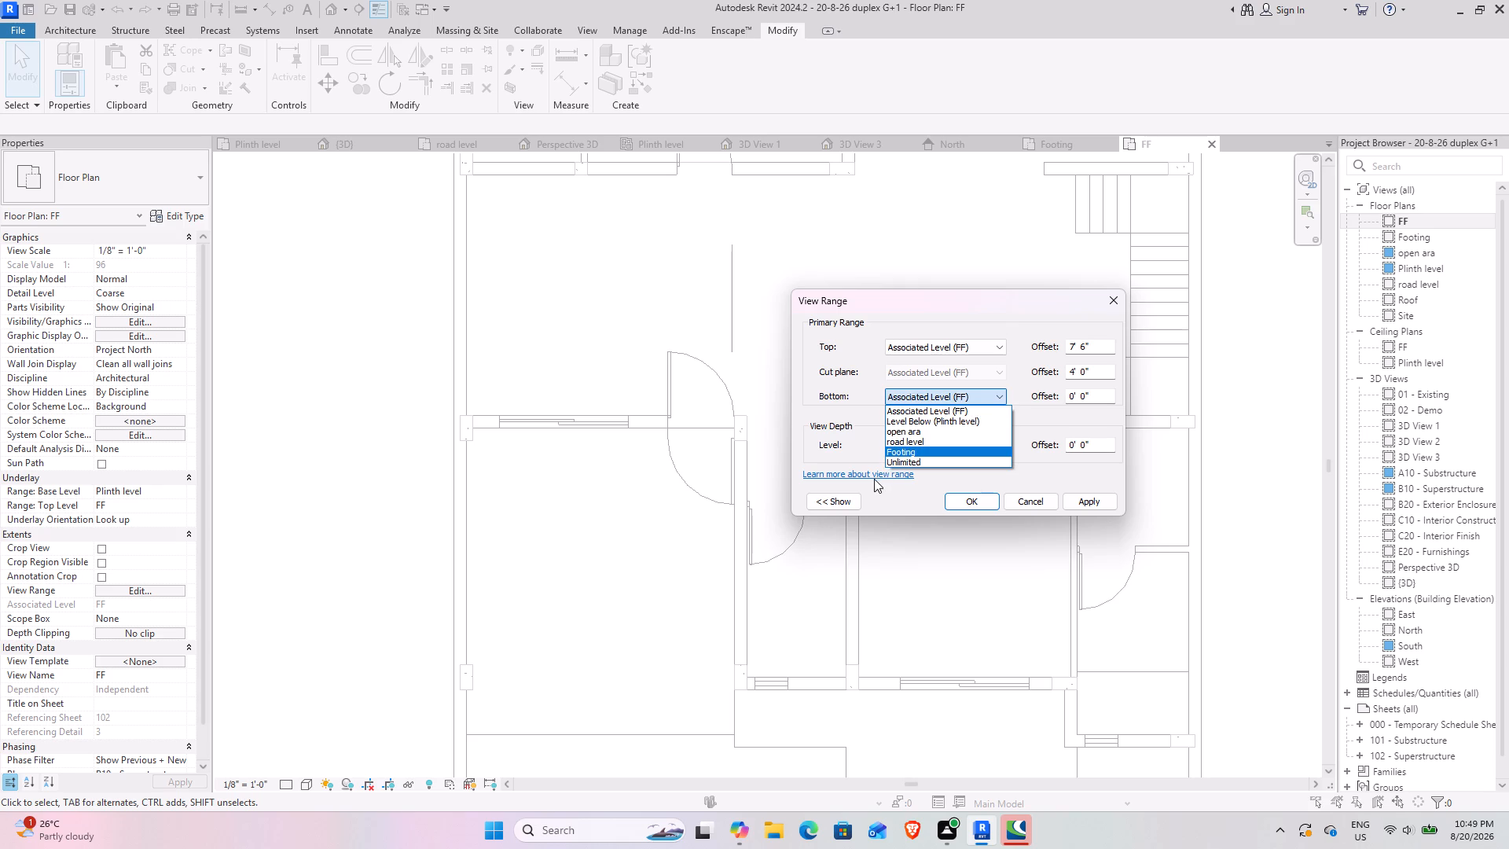
{"action": "left_click", "coordinate": [904, 451]}
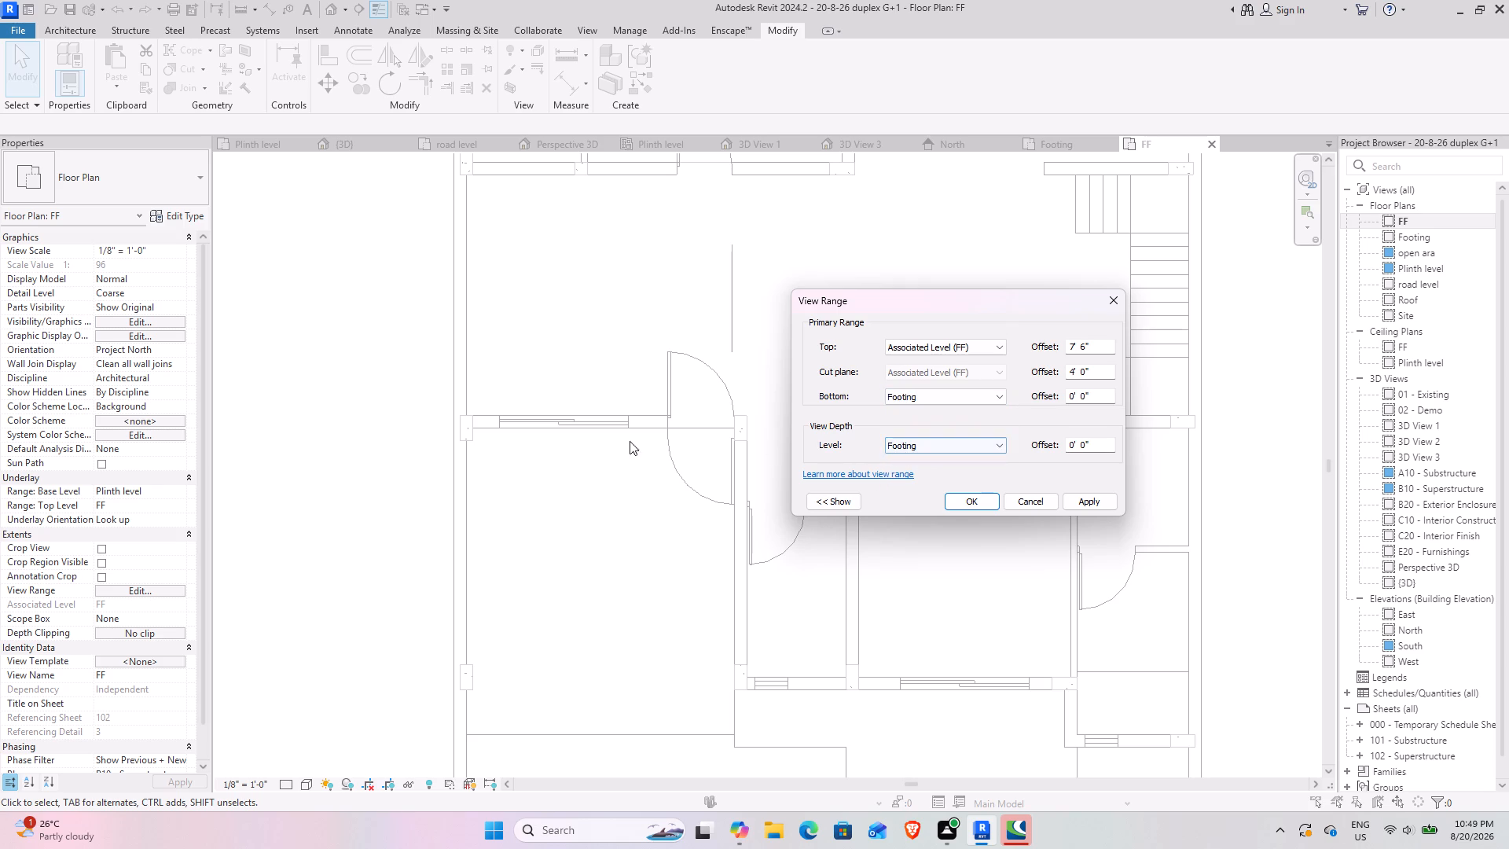
{"action": "left_click", "coordinate": [961, 496]}
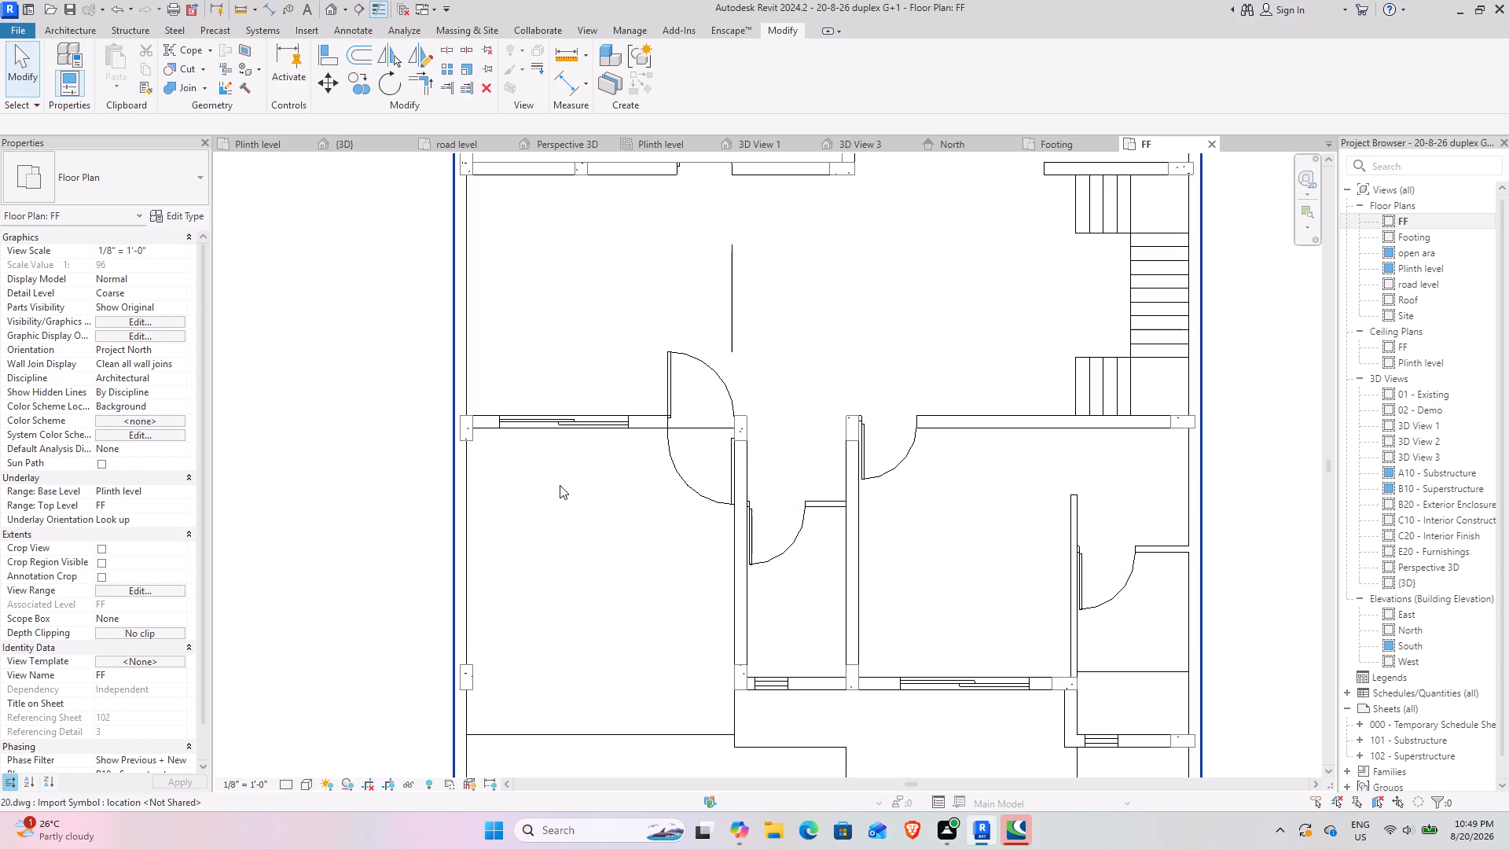
Examine the FF floor plan's walls, doors, stairs and column positions from the middle rooms to the rear rooms.
{"action": "scroll", "coordinate": [433, 421], "scroll_direction": "up", "scroll_amount": 3}
{"action": "scroll", "coordinate": [501, 424], "scroll_direction": "up", "scroll_amount": 3}
{"action": "middle_click_drag", "start_coordinate": [739, 387], "coordinate": [721, 393]}
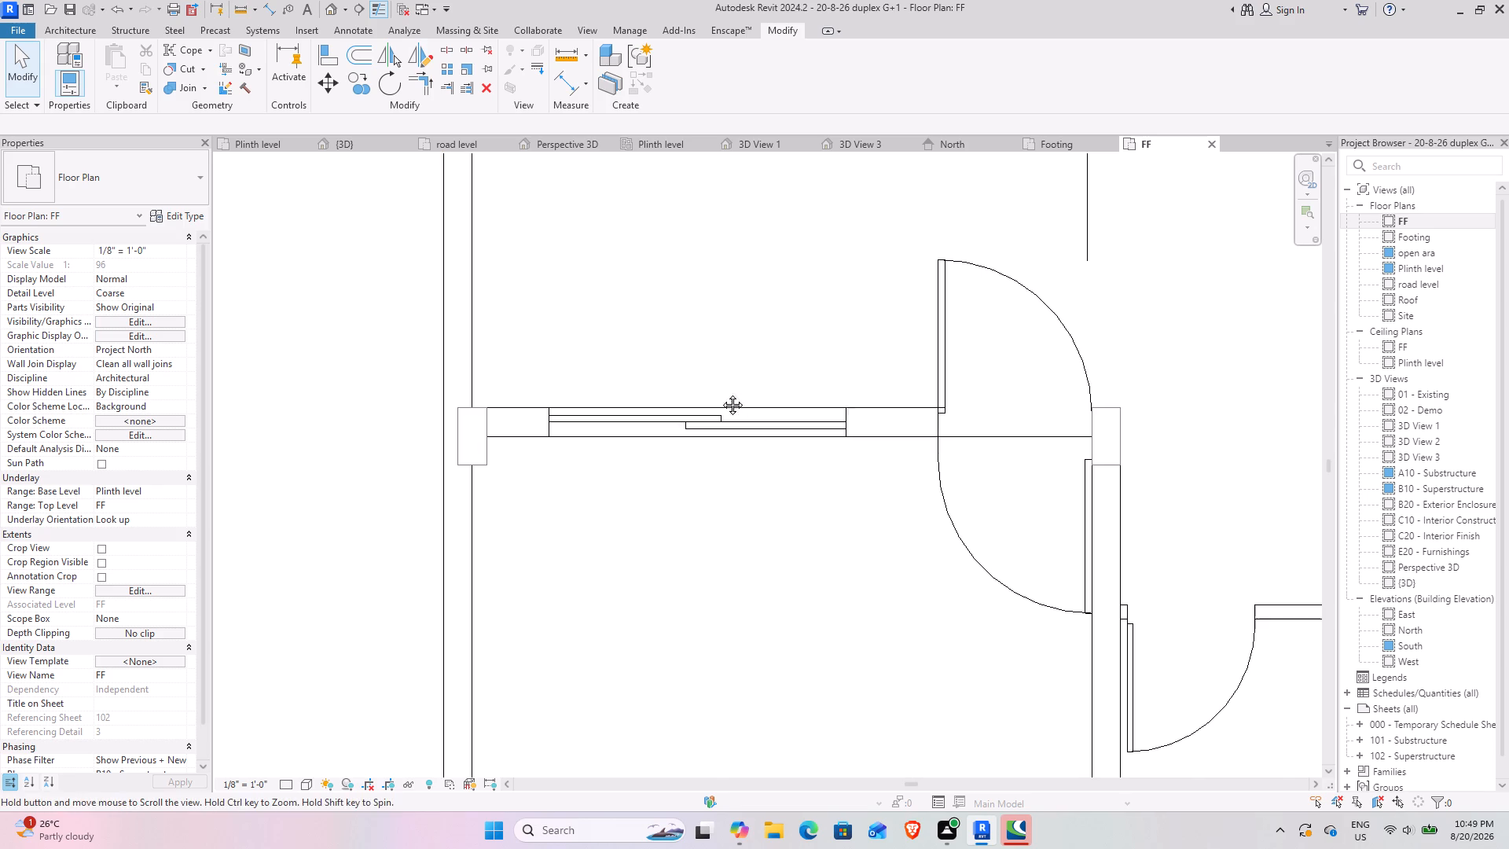
{"action": "middle_click_drag", "start_coordinate": [721, 393], "coordinate": [562, 477]}
{"action": "scroll", "coordinate": [561, 468], "scroll_direction": "down", "scroll_amount": 2}
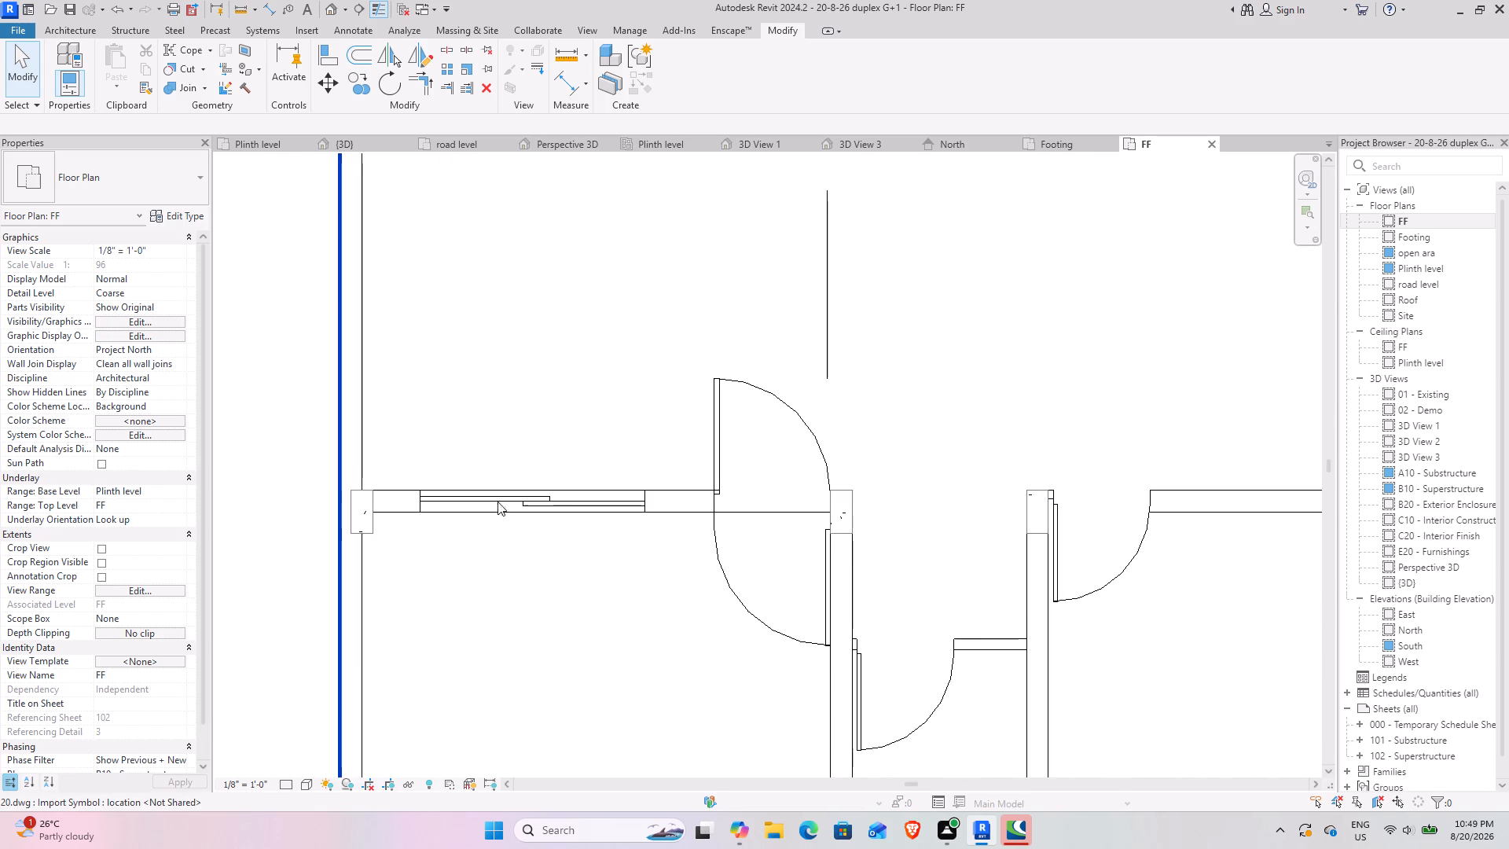
{"action": "scroll", "coordinate": [486, 507], "scroll_direction": "down", "scroll_amount": 4}
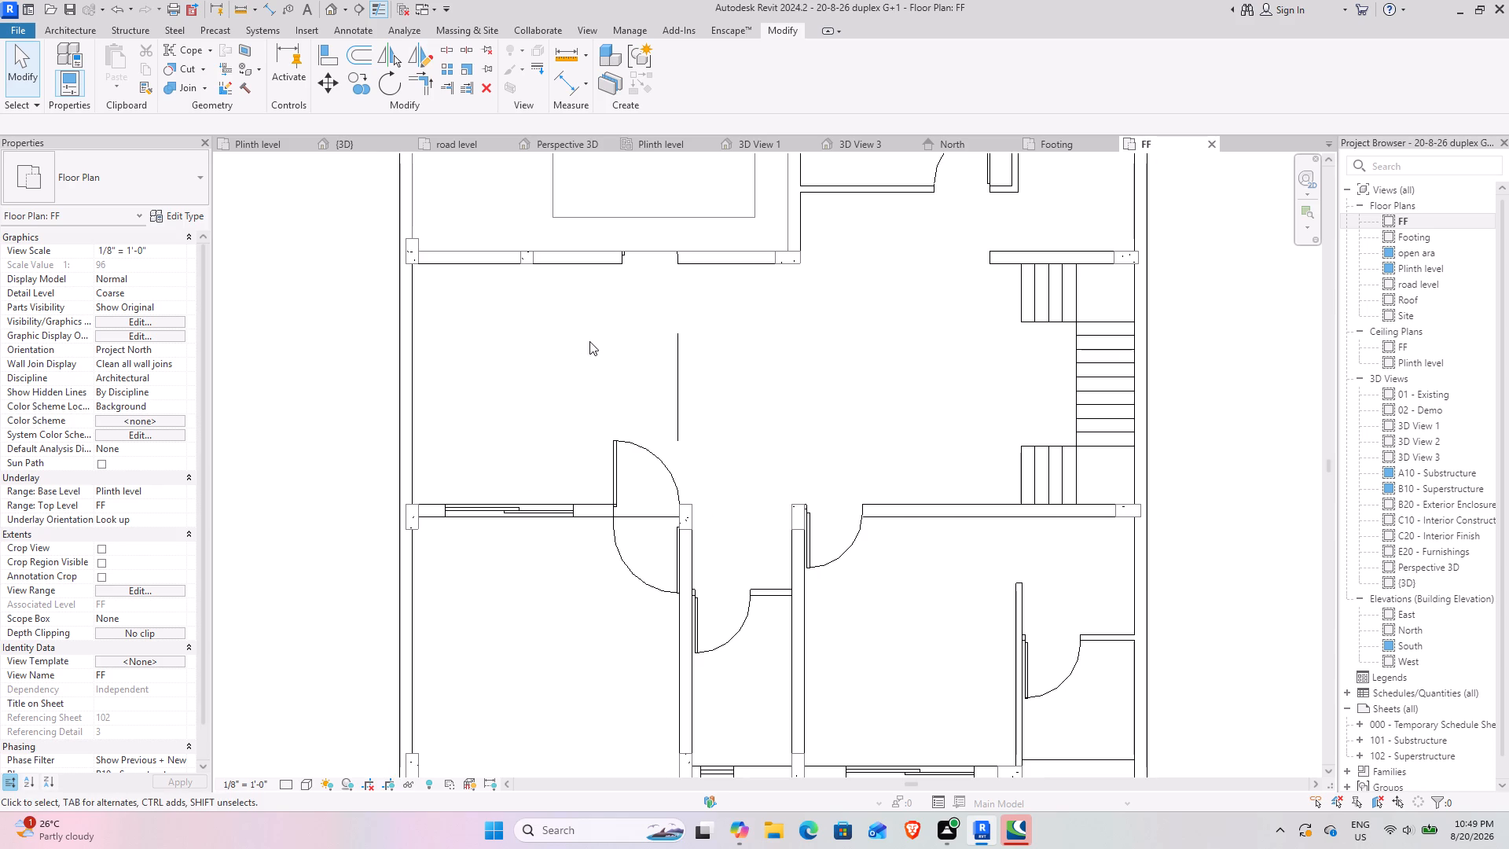
{"action": "middle_click_drag", "start_coordinate": [593, 341], "coordinate": [529, 244]}
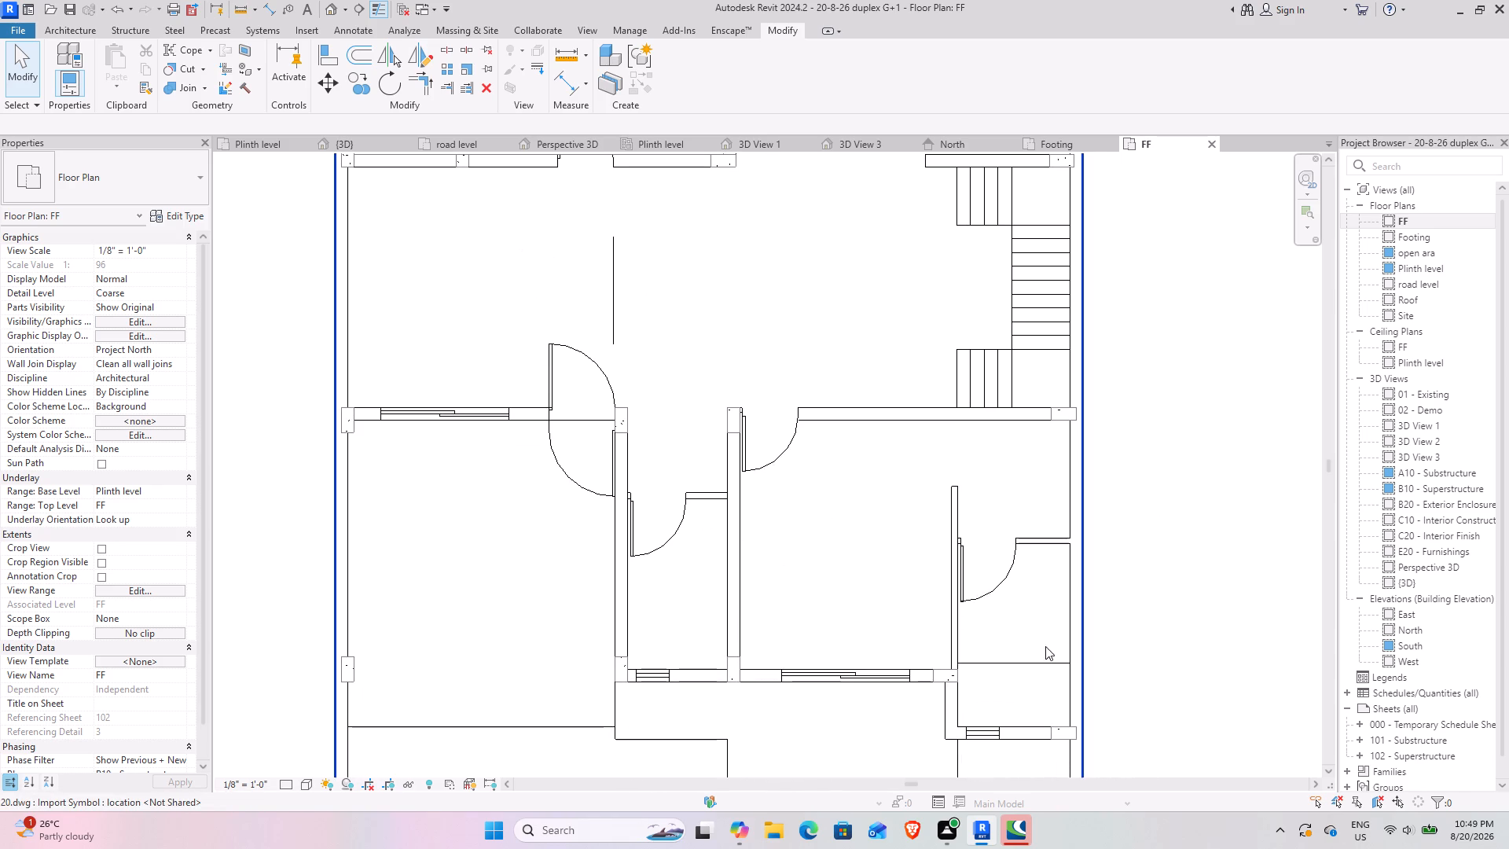
{"action": "middle_click_drag", "start_coordinate": [979, 581], "coordinate": [938, 599]}
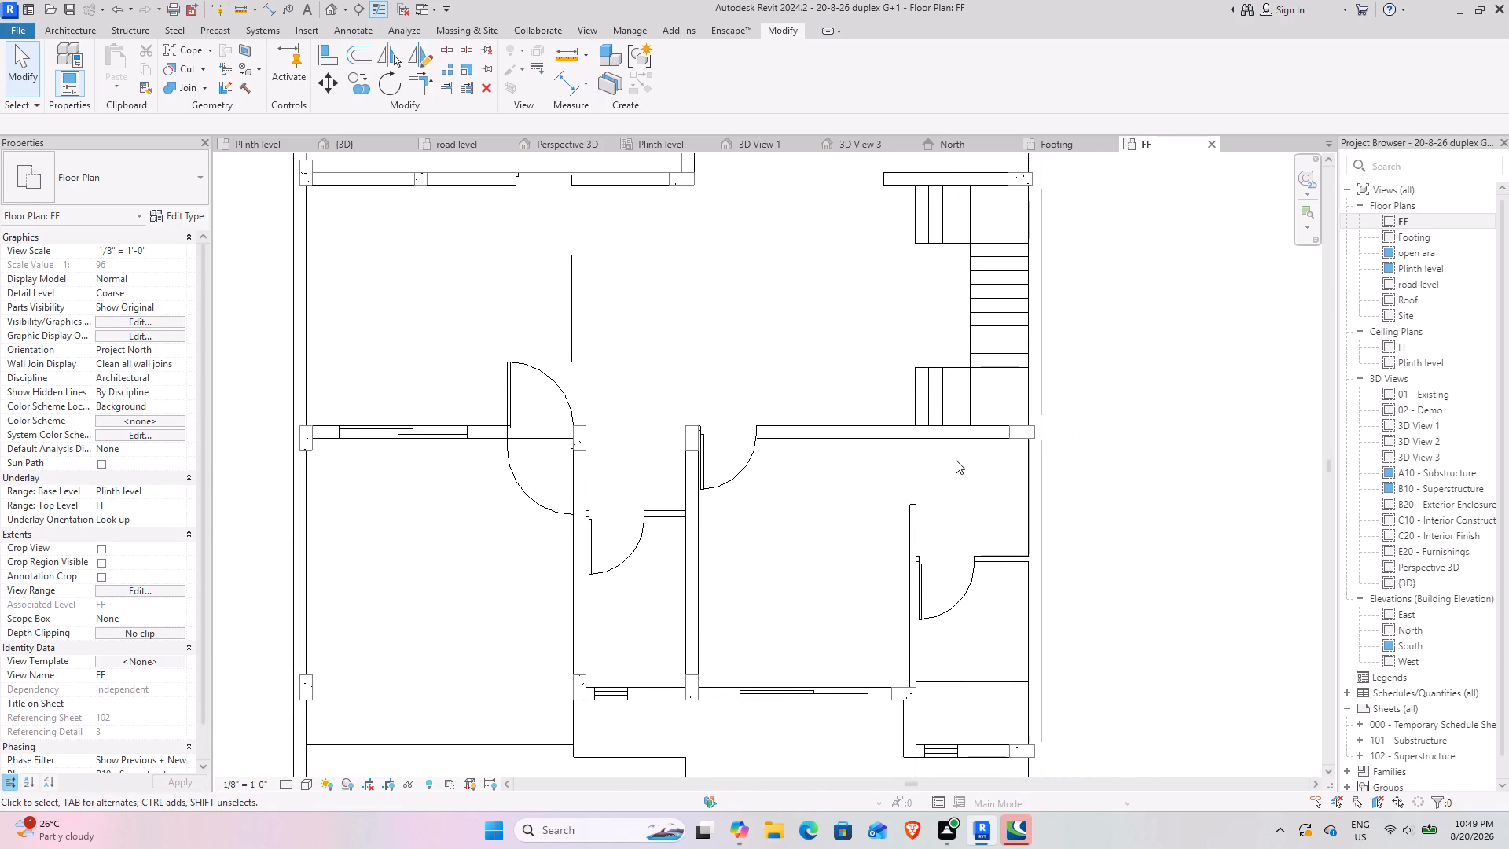
{"action": "middle_click_drag", "start_coordinate": [897, 358], "coordinate": [852, 585]}
{"action": "middle_click_drag", "start_coordinate": [761, 428], "coordinate": [787, 585]}
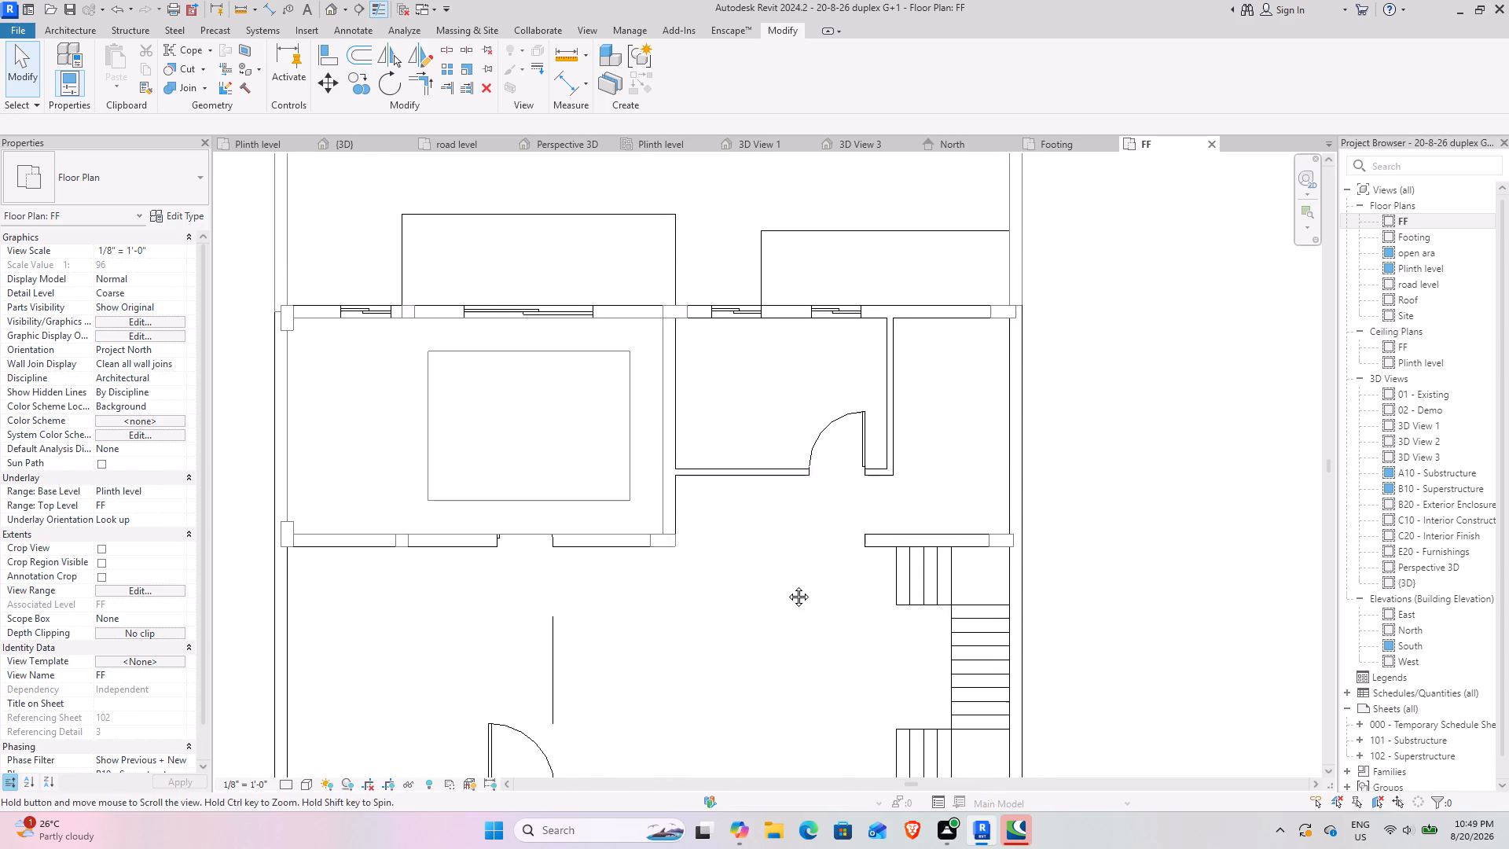
{"action": "middle_click_drag", "start_coordinate": [787, 585], "coordinate": [777, 572]}
{"action": "middle_click_drag", "start_coordinate": [653, 604], "coordinate": [662, 472]}
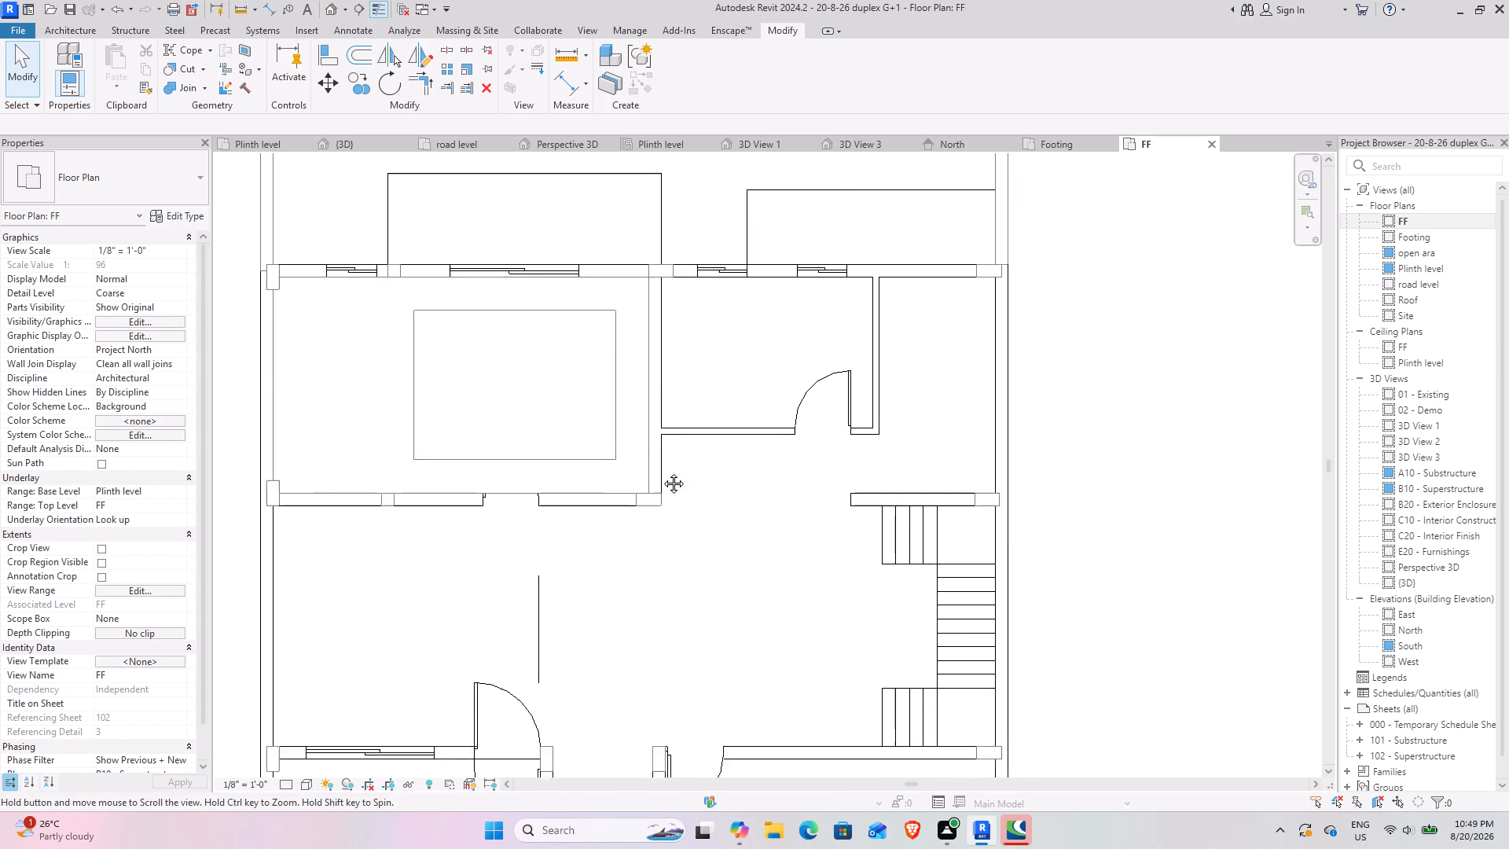
{"action": "middle_click_drag", "start_coordinate": [662, 472], "coordinate": [692, 326]}
{"action": "middle_click_drag", "start_coordinate": [707, 440], "coordinate": [714, 545]}
{"action": "middle_click_drag", "start_coordinate": [675, 466], "coordinate": [686, 483]}
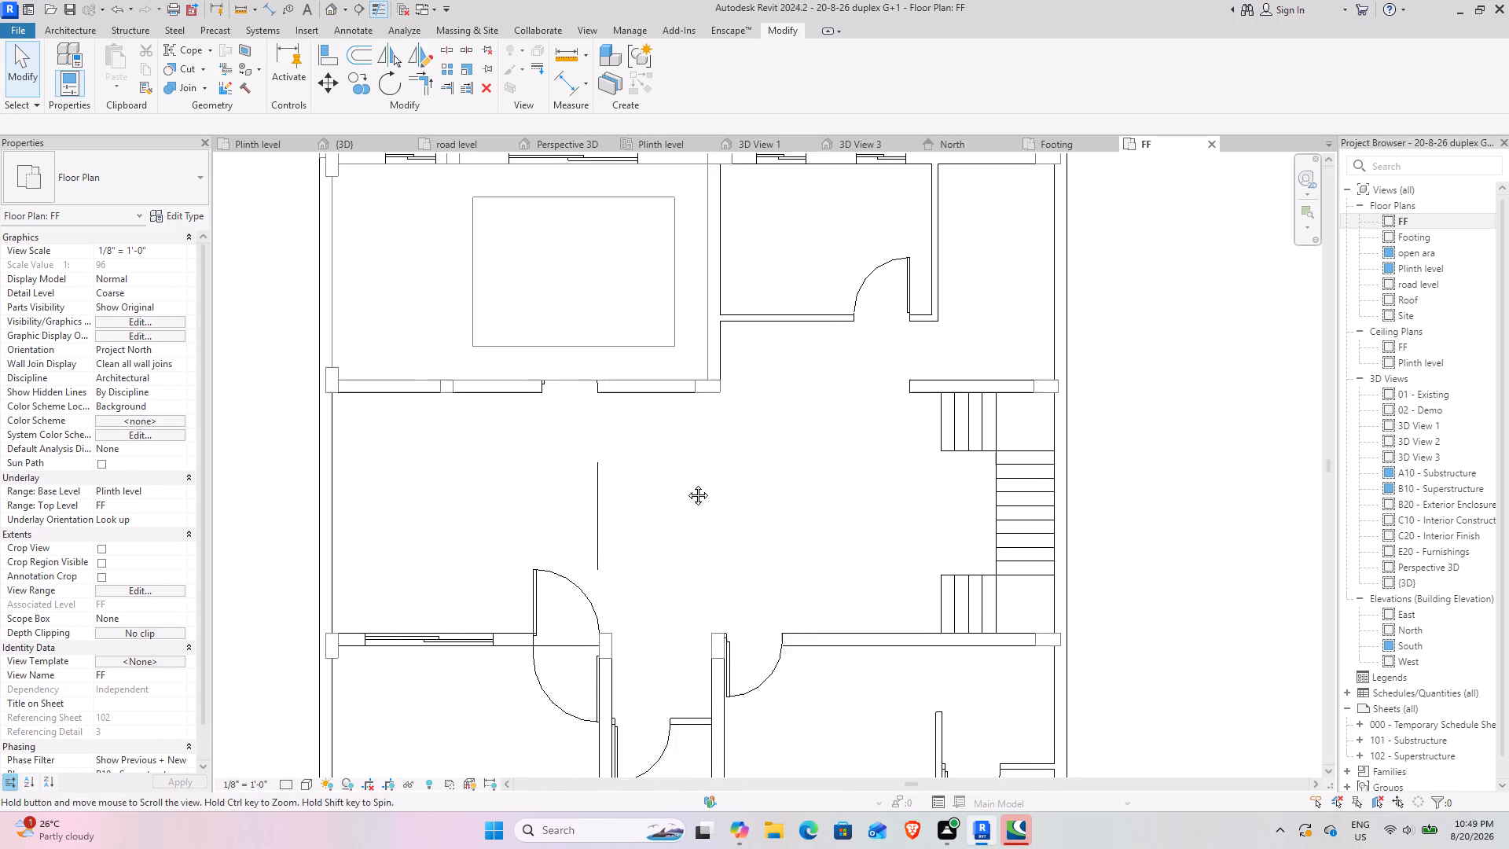
{"action": "middle_click_drag", "start_coordinate": [686, 483], "coordinate": [672, 659]}
{"action": "middle_click_drag", "start_coordinate": [667, 654], "coordinate": [637, 546]}
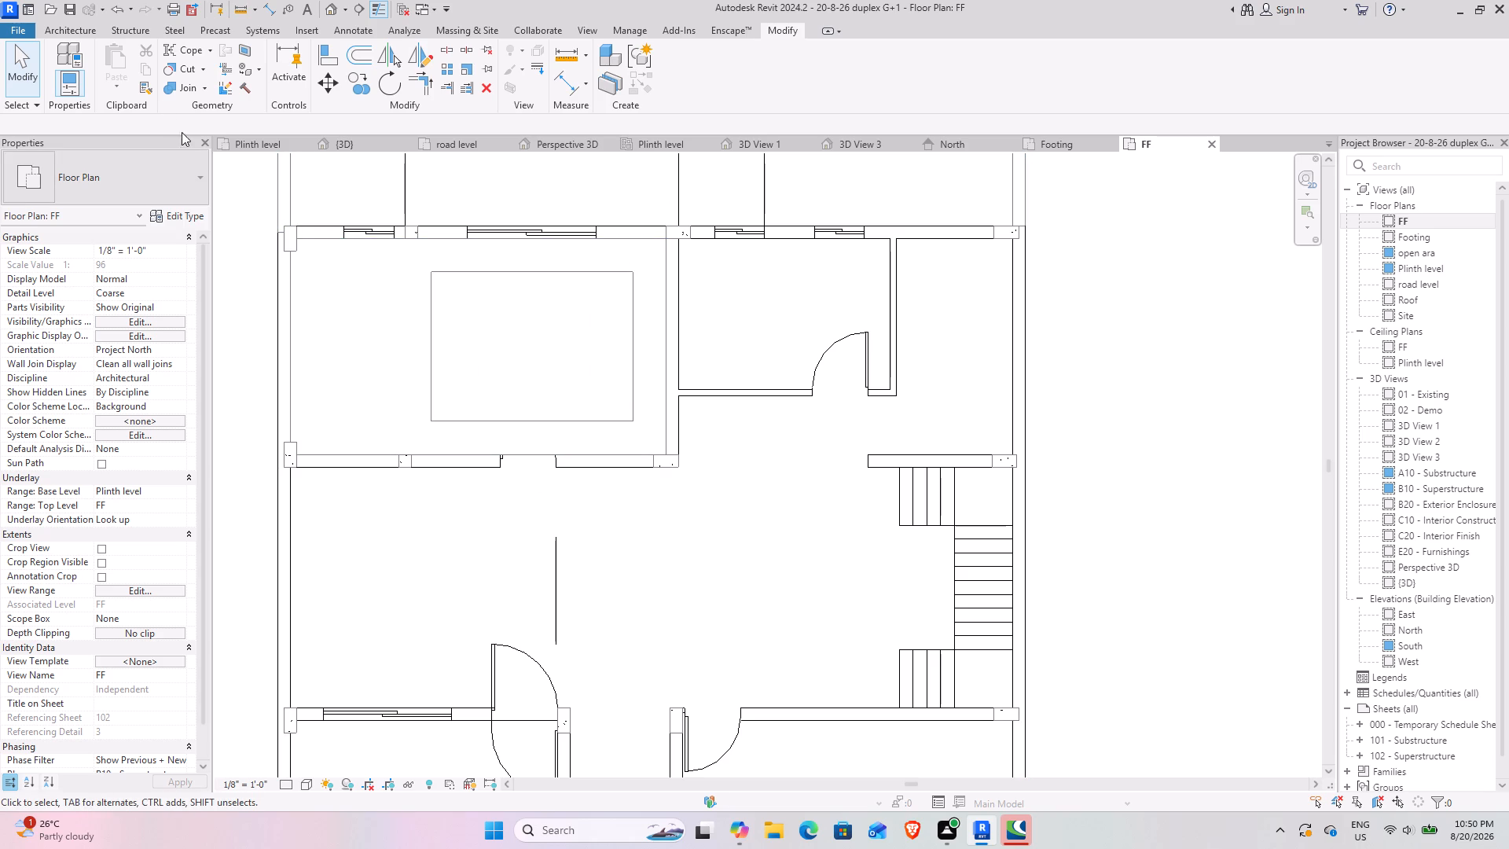
Start the structural Beam command and load the Concrete-Rectangular Beam family from the Structural Framing Concrete library folder.
{"action": "left_click", "coordinate": [50, 29]}
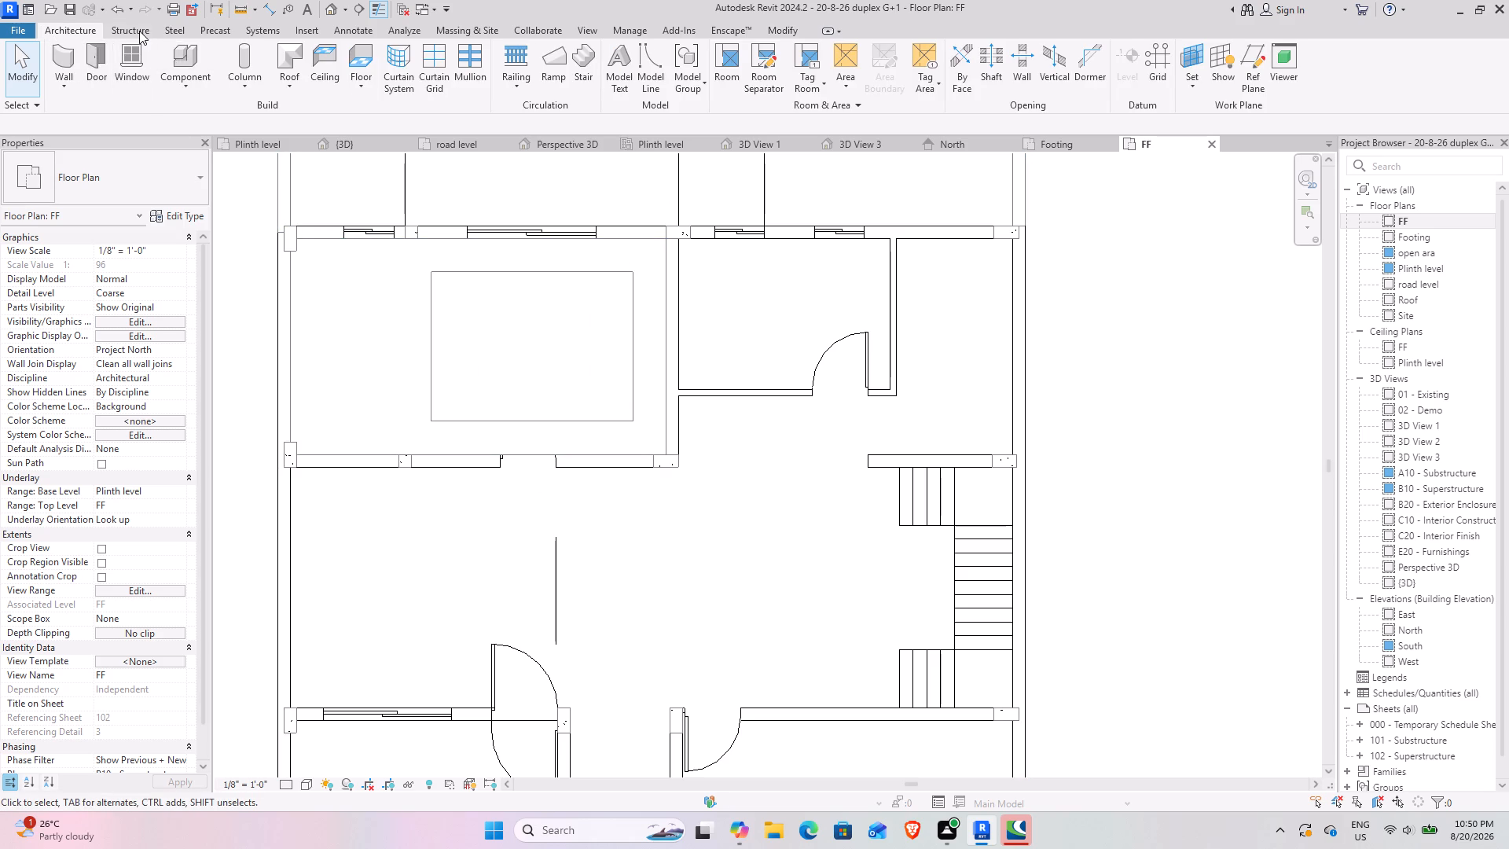
{"action": "left_click", "coordinate": [139, 31]}
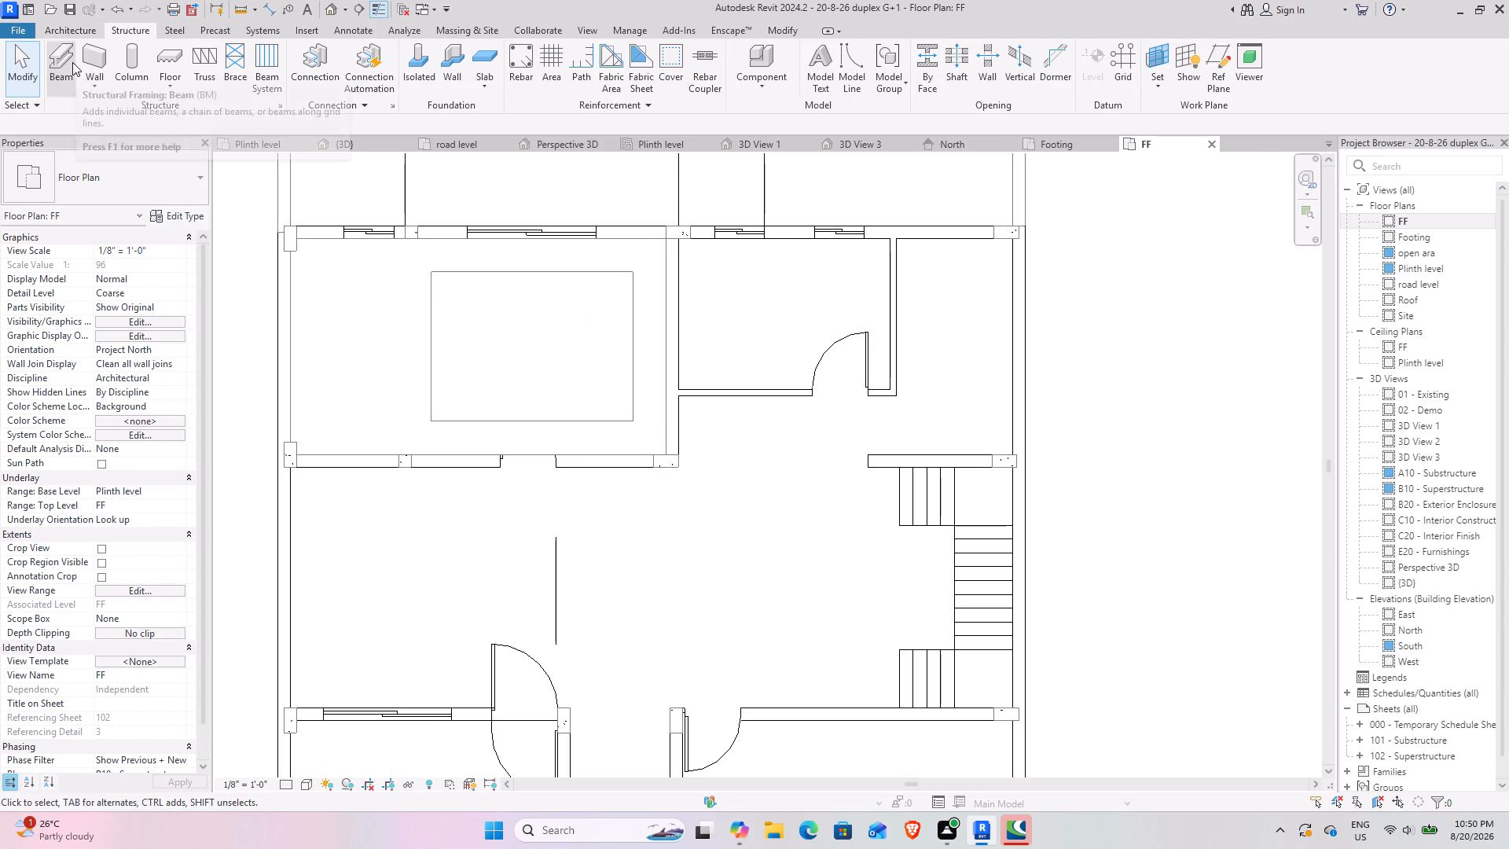
{"action": "left_click", "coordinate": [72, 62]}
{"action": "left_click", "coordinate": [68, 173]}
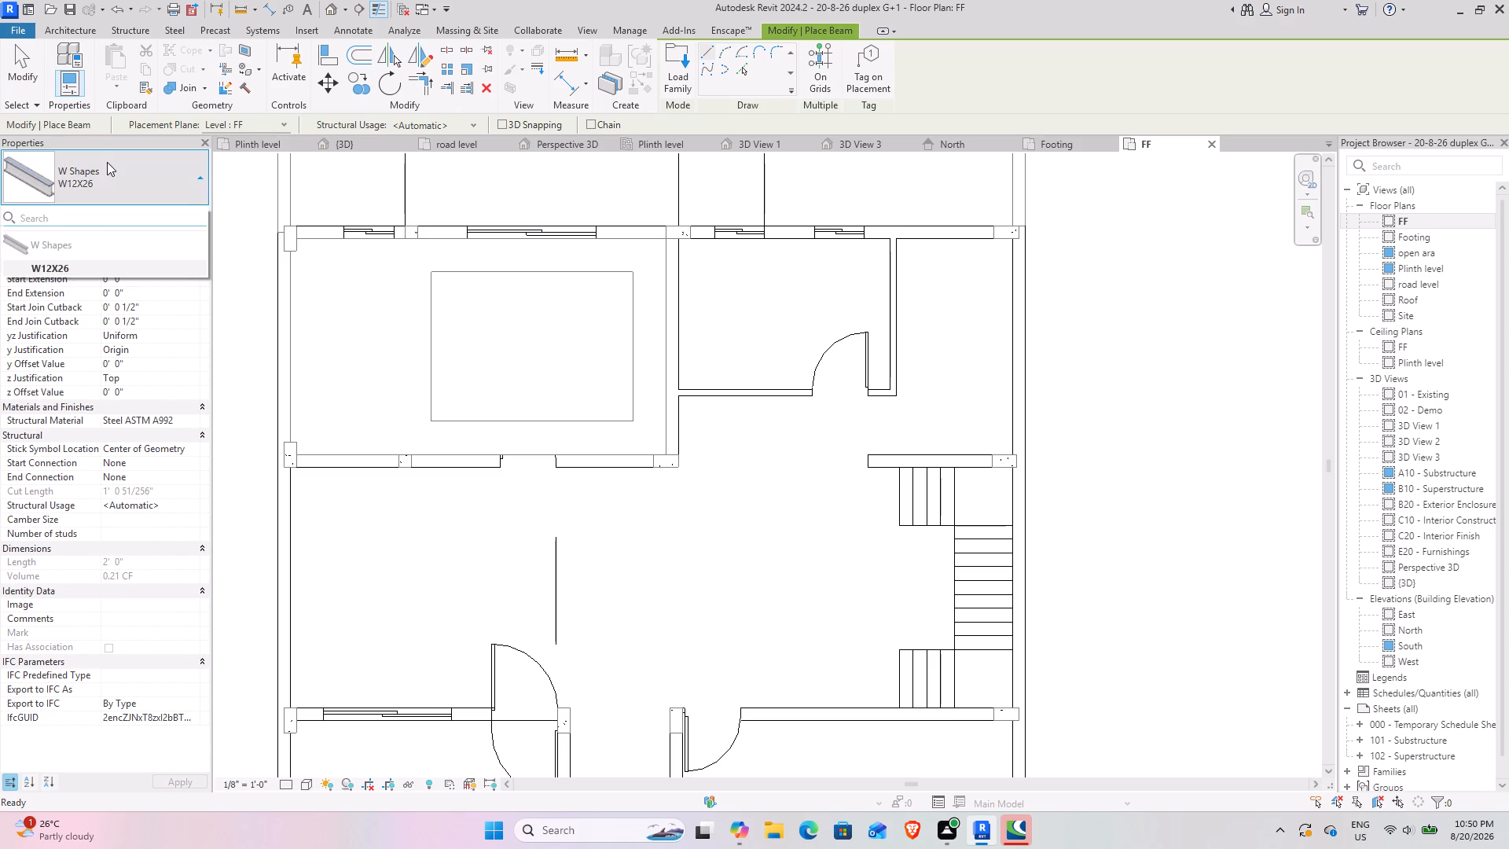
{"action": "left_click", "coordinate": [107, 162]}
{"action": "left_click", "coordinate": [663, 68]}
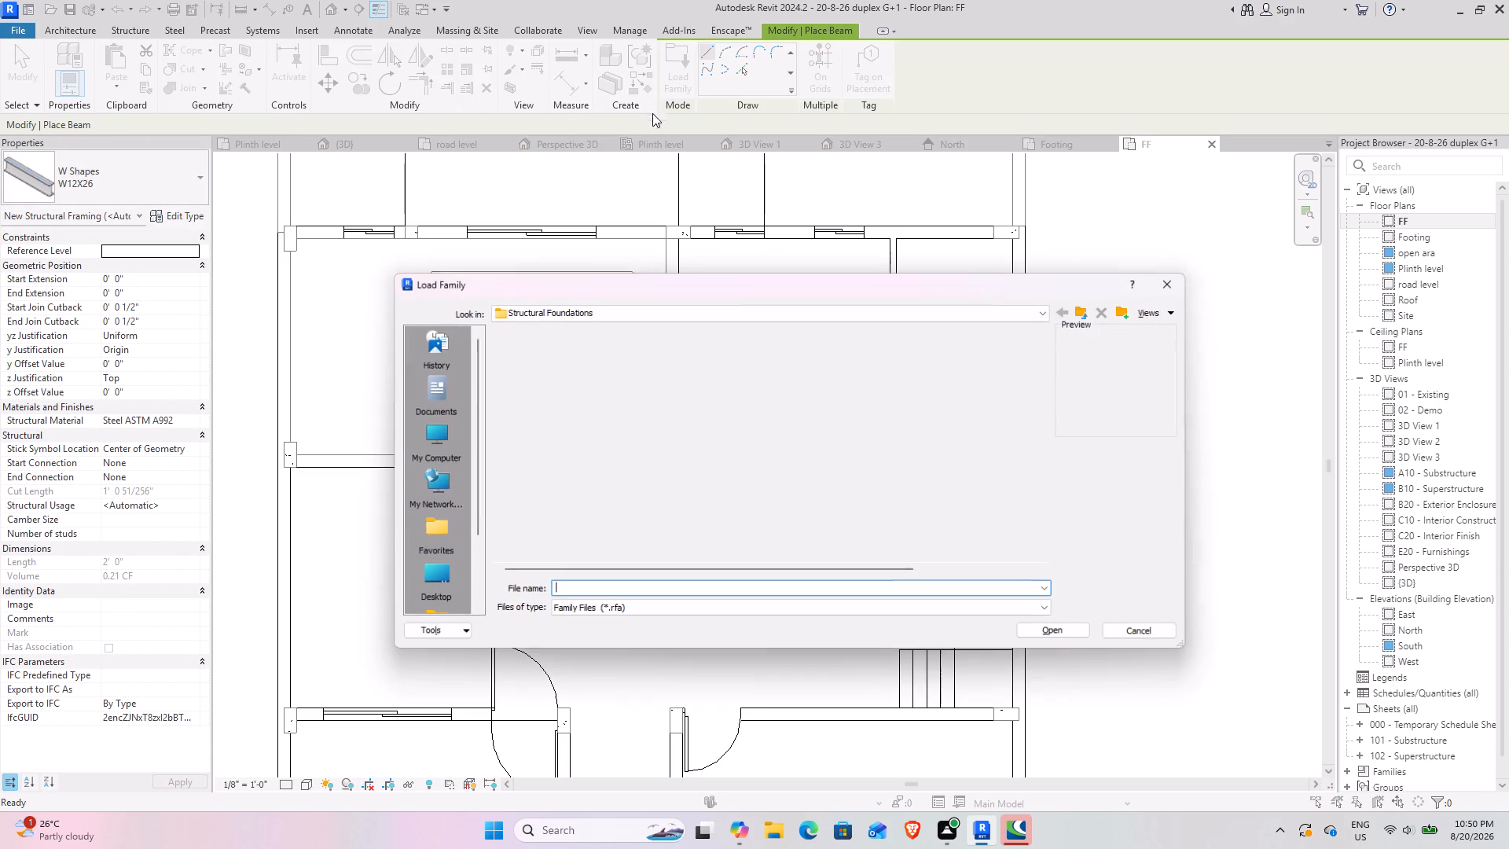
{"action": "left_click", "coordinate": [1087, 314]}
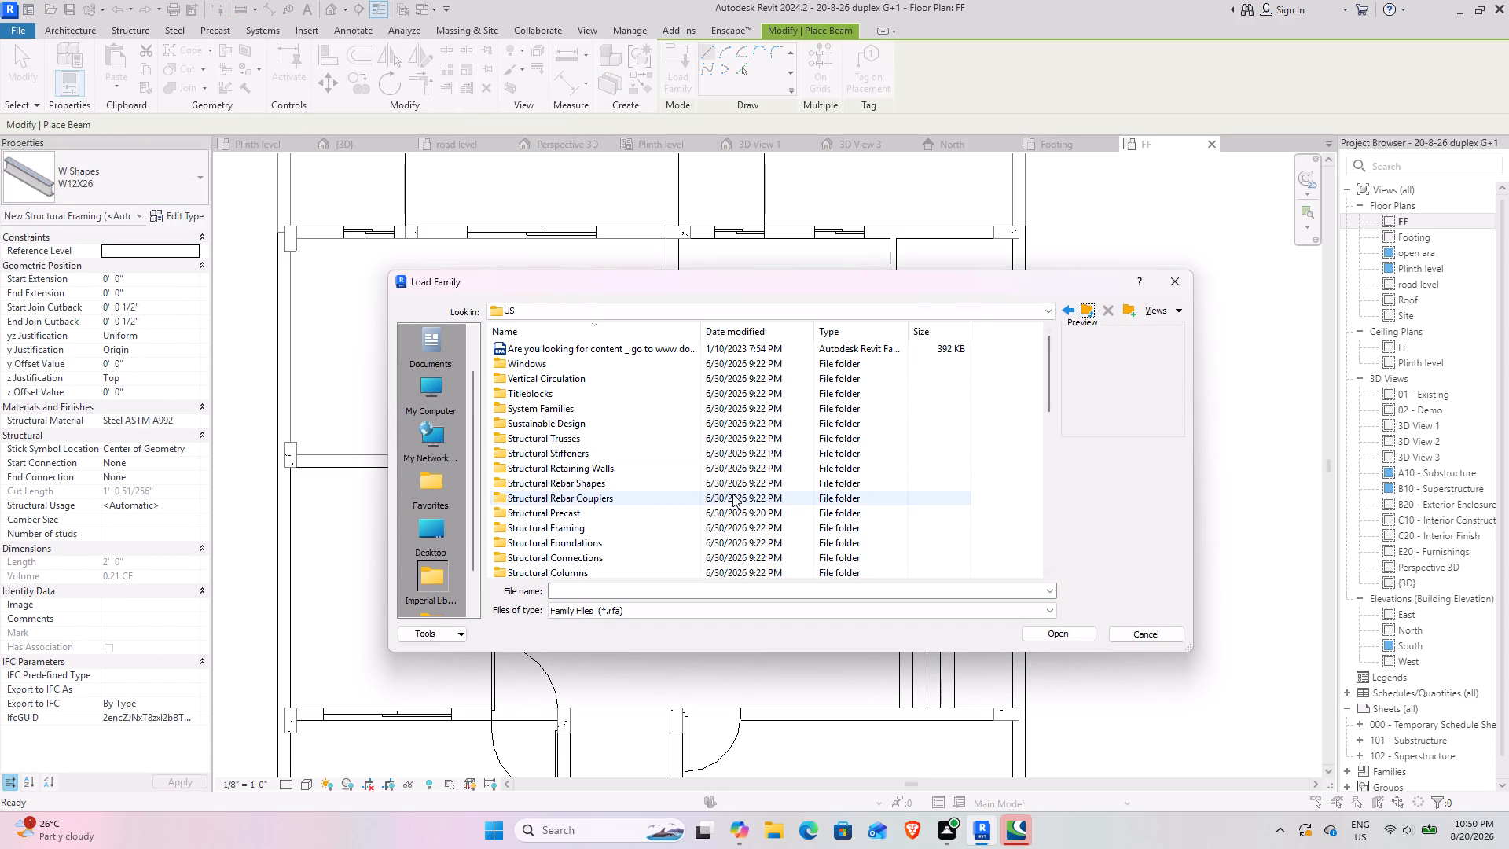
{"action": "double_click", "coordinate": [581, 519]}
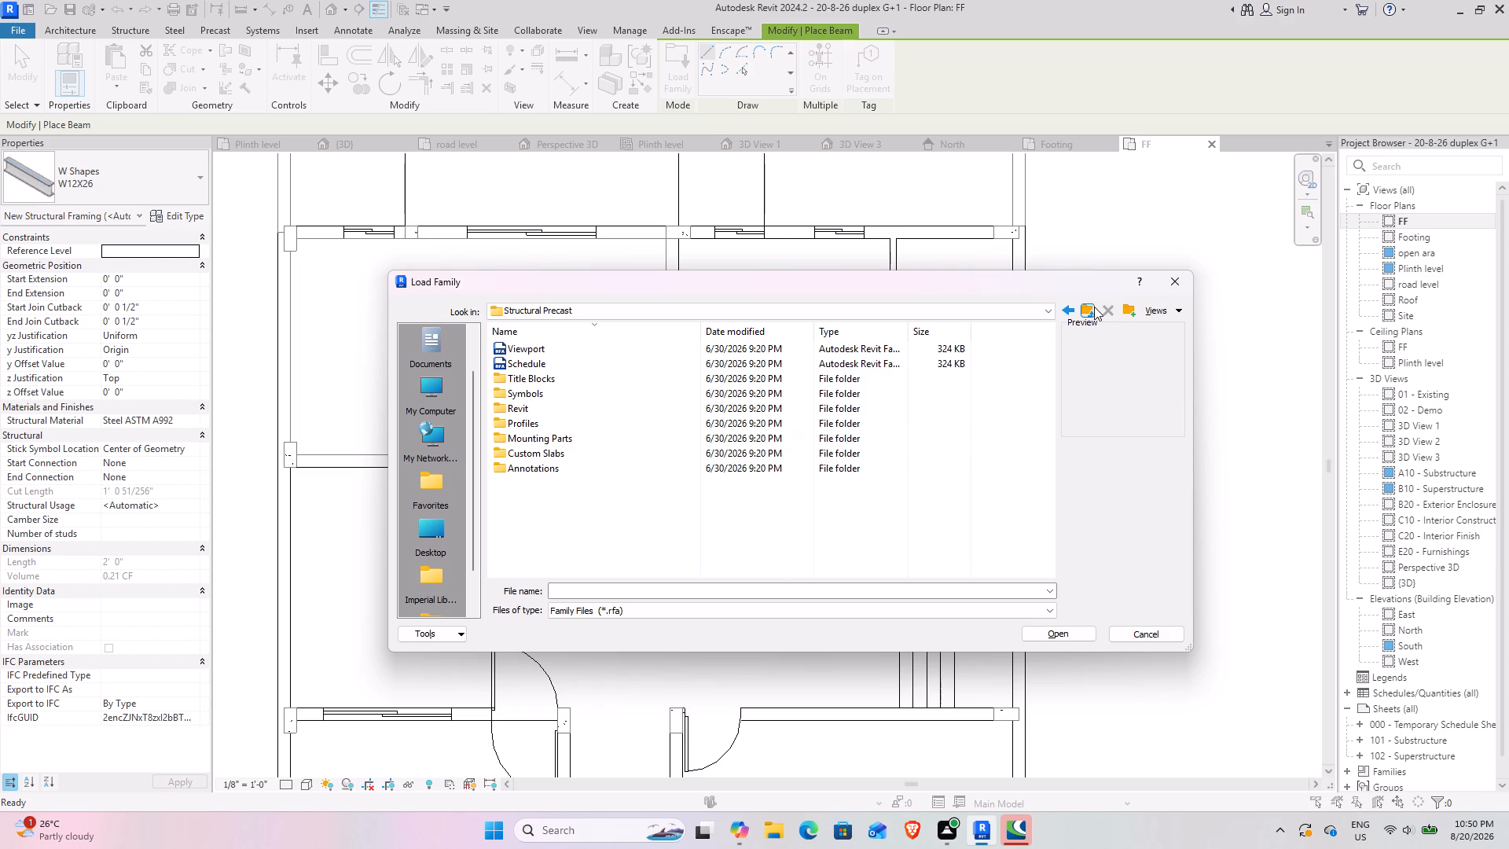
{"action": "left_click", "coordinate": [1094, 307]}
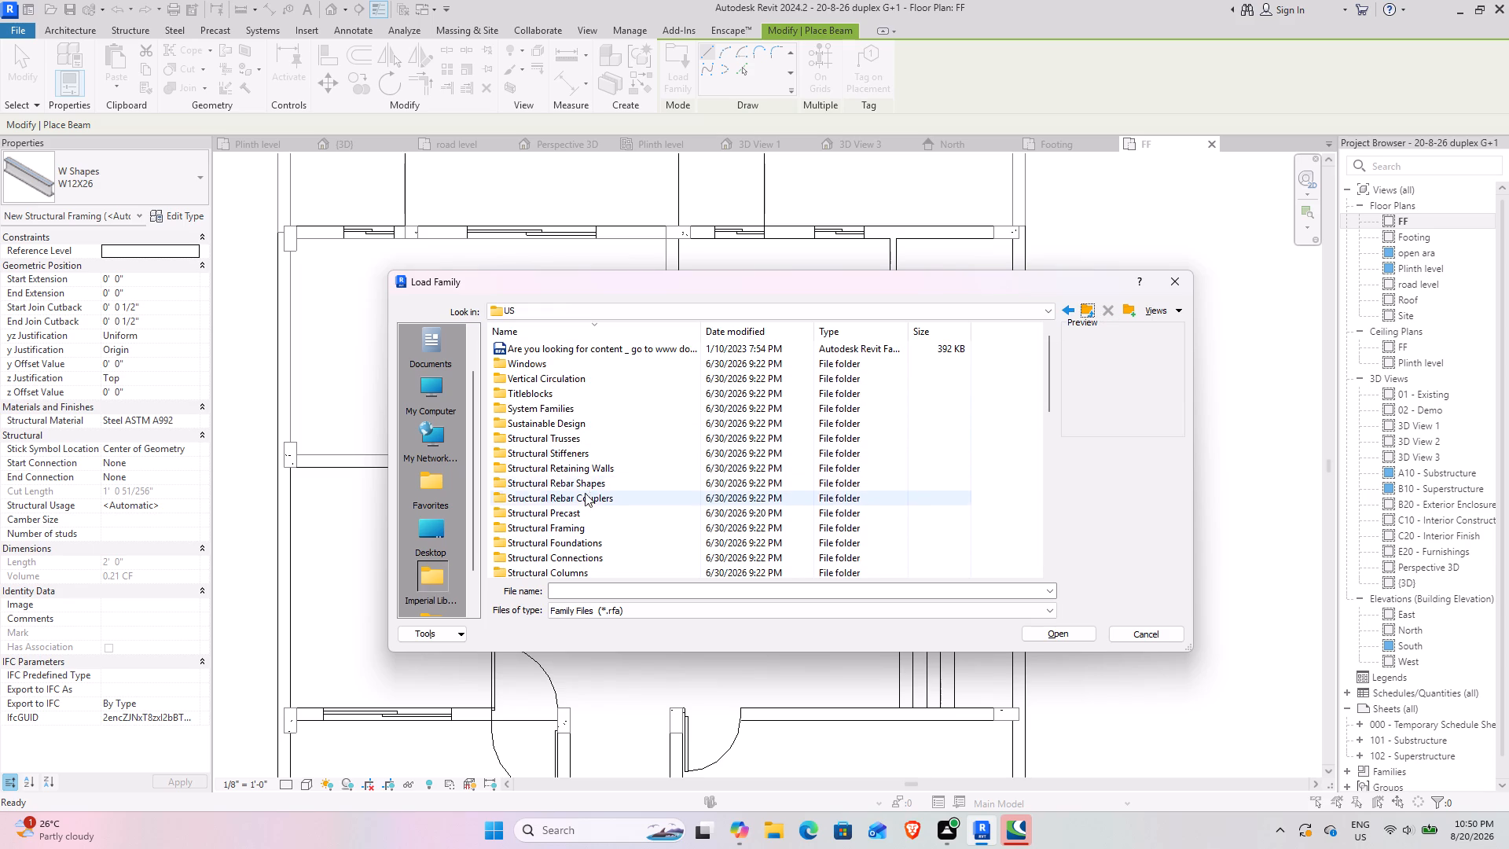
{"action": "double_click", "coordinate": [577, 526]}
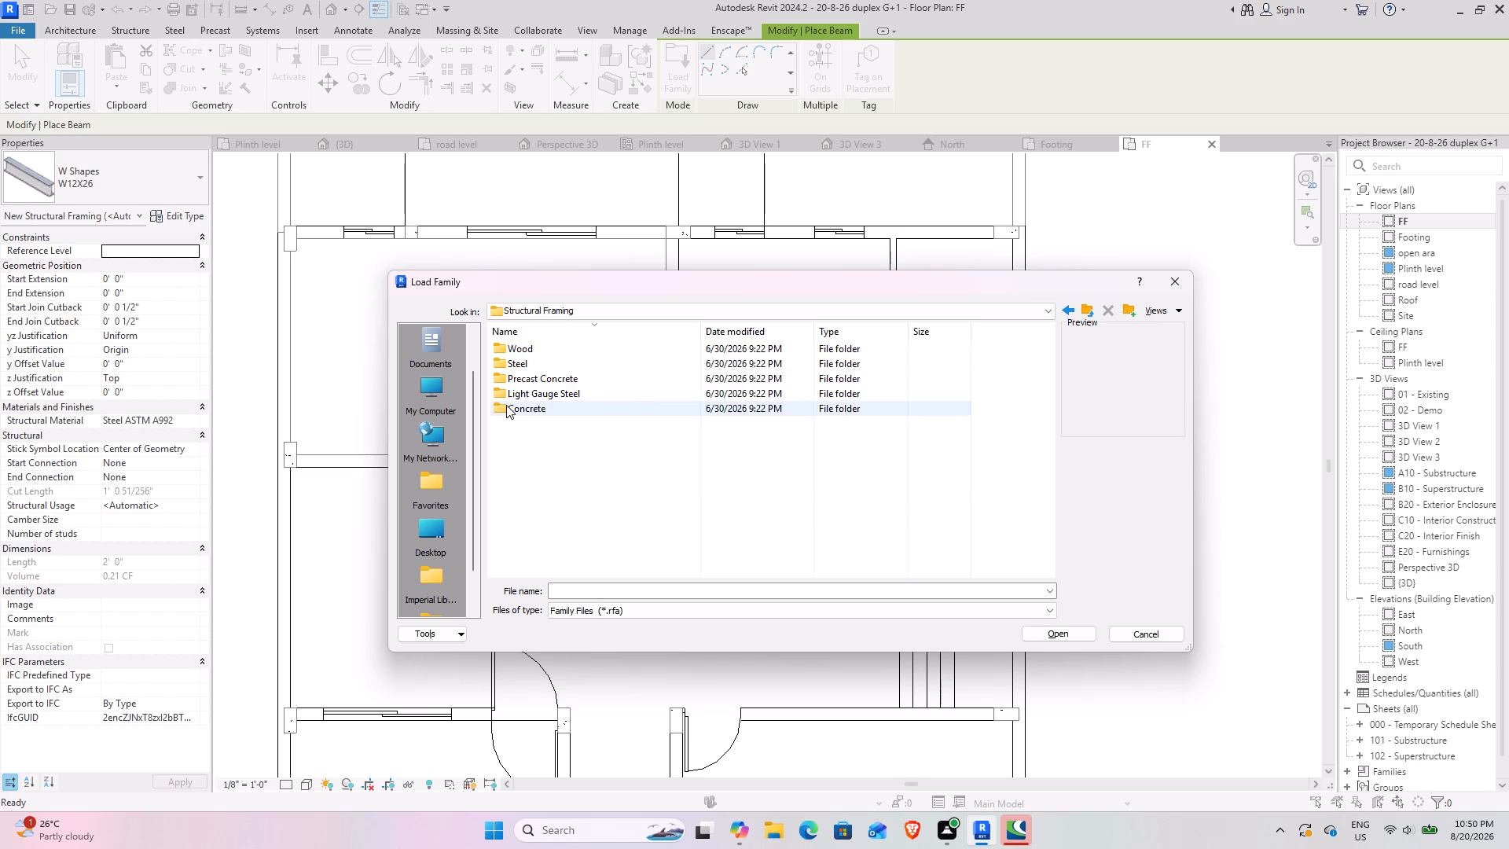
{"action": "double_click", "coordinate": [520, 406]}
{"action": "scroll", "coordinate": [527, 404], "scroll_direction": "up", "scroll_amount": 3, "text": "ctrl"}
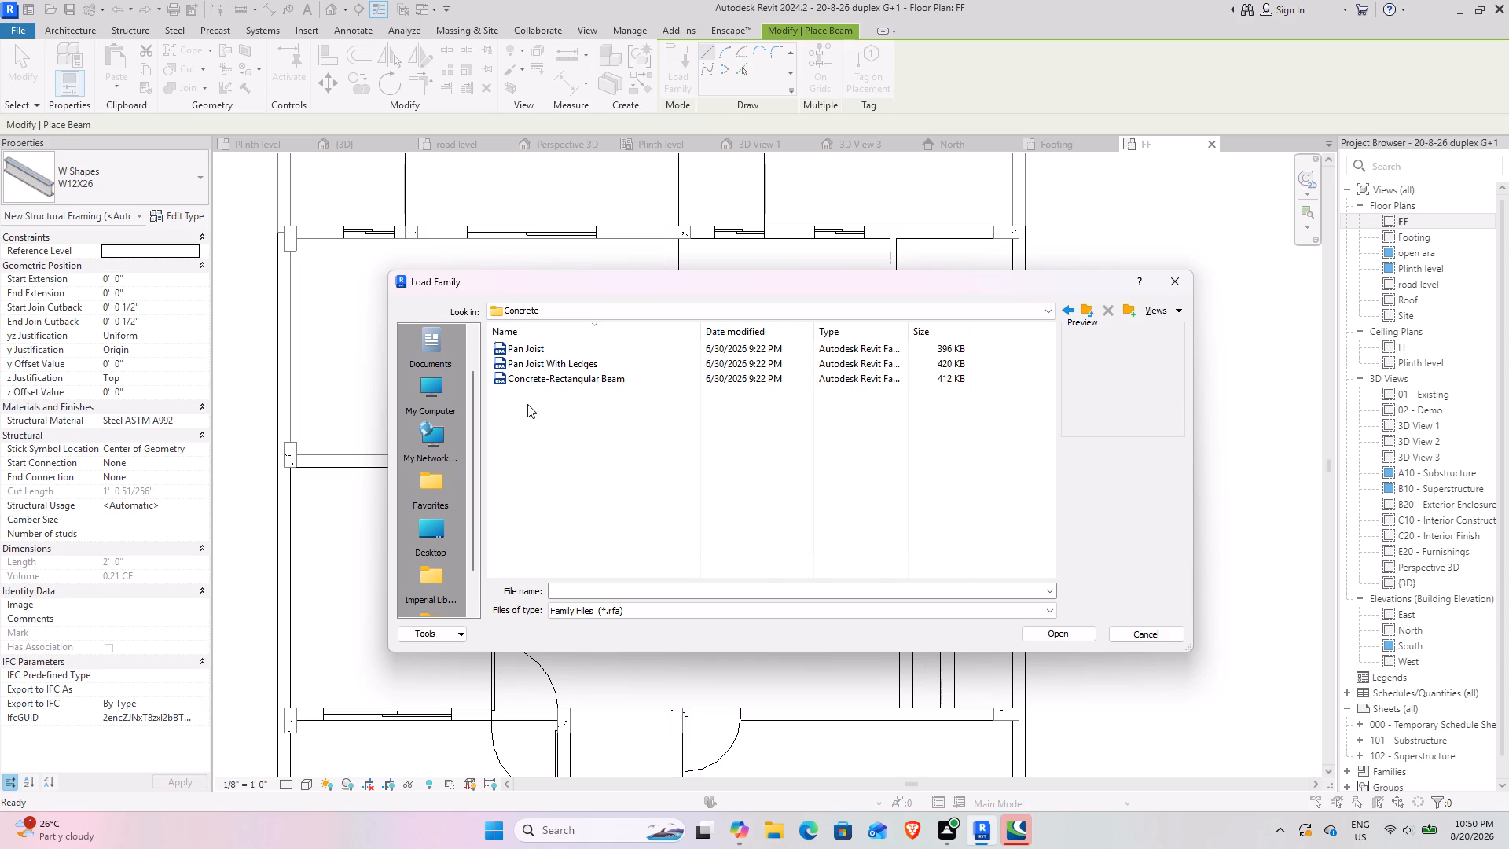
{"action": "scroll", "coordinate": [527, 404], "scroll_direction": "up", "scroll_amount": 12, "text": "ctrl"}
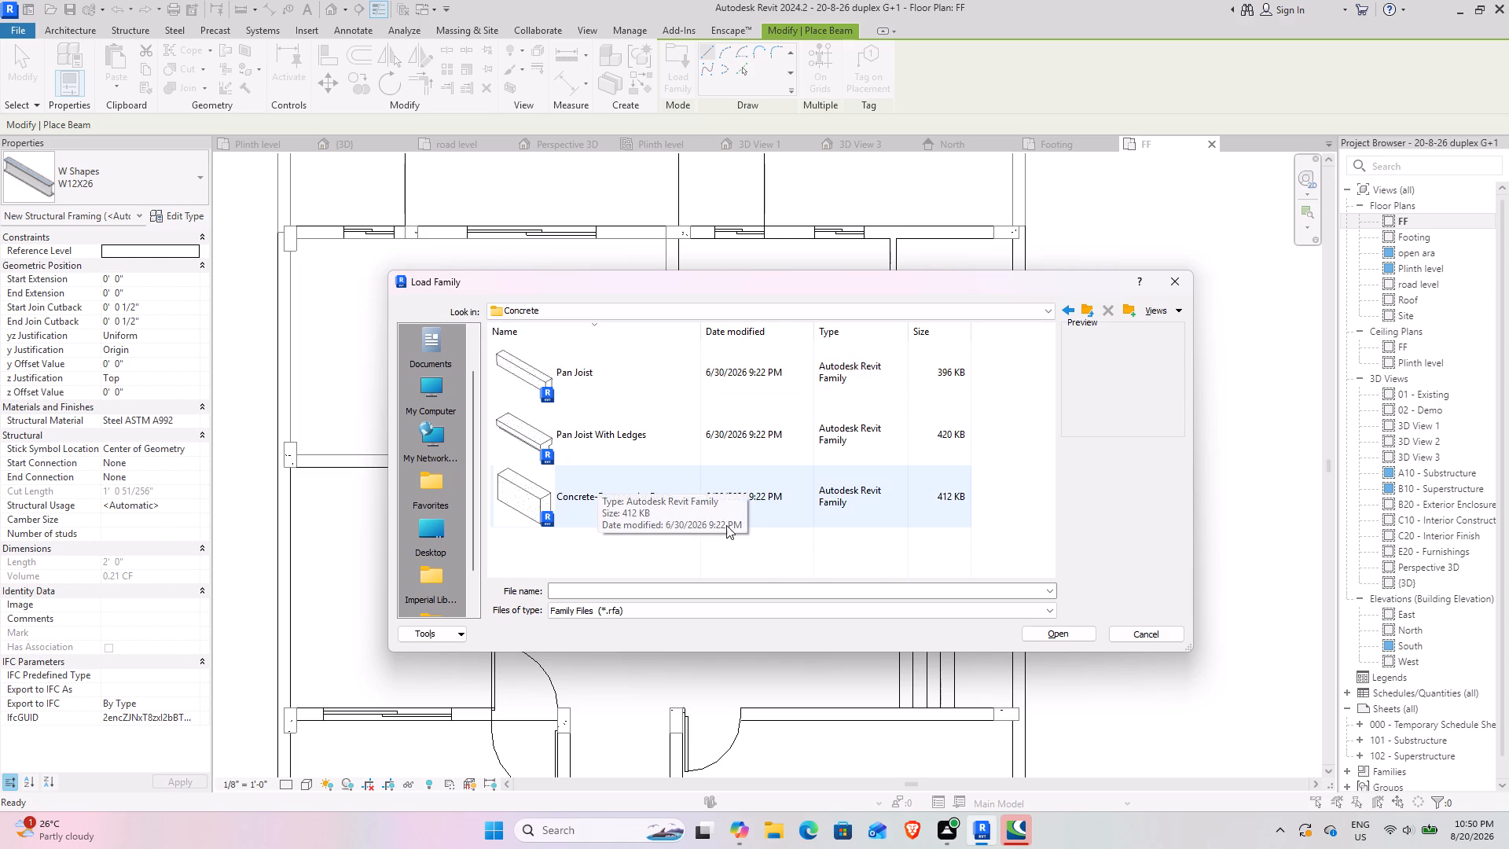
{"action": "left_click", "coordinate": [702, 490]}
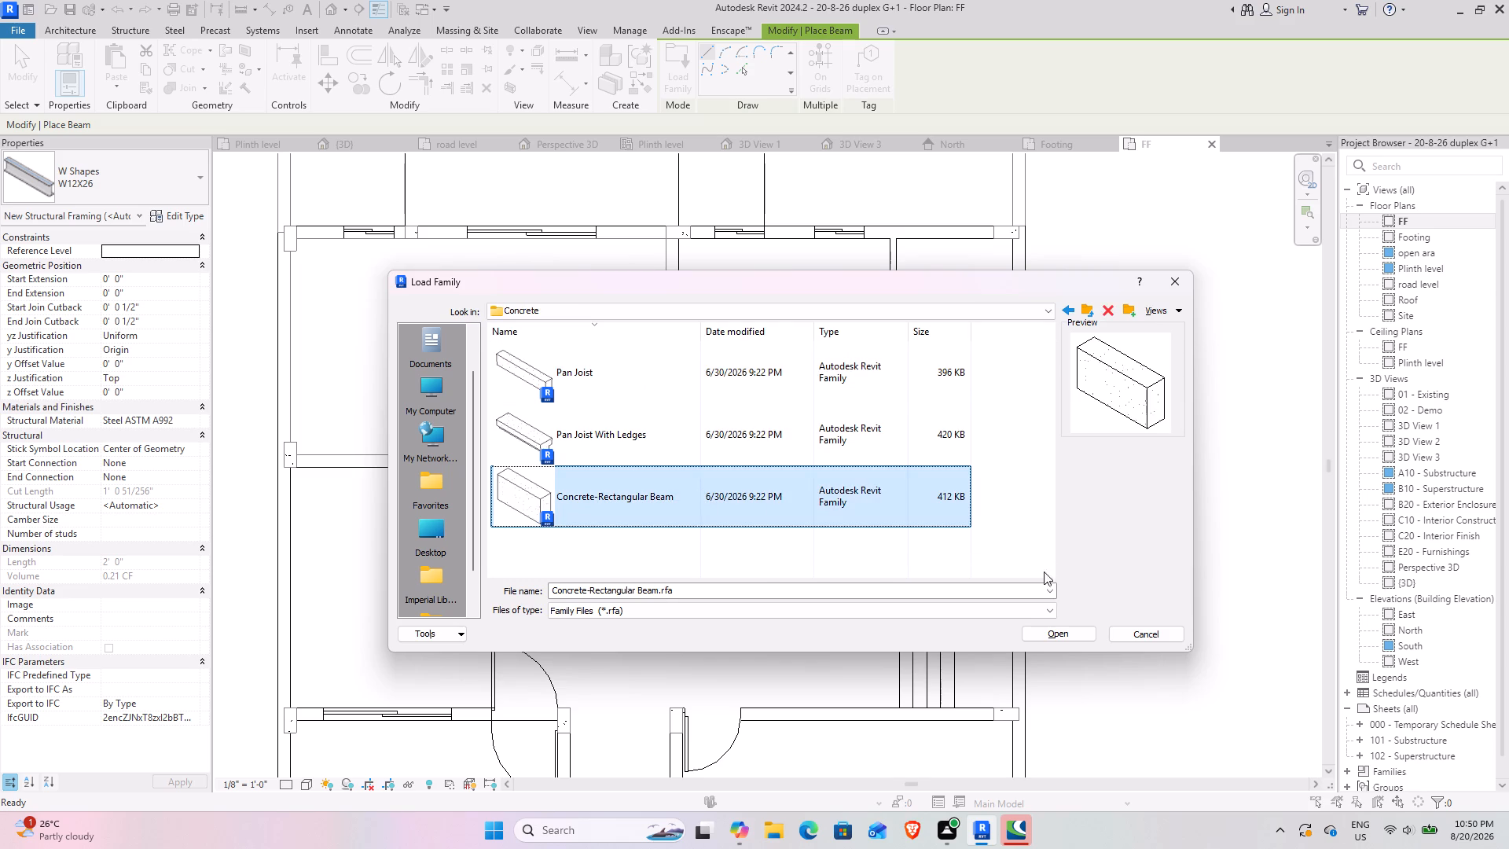
{"action": "left_click", "coordinate": [1063, 641]}
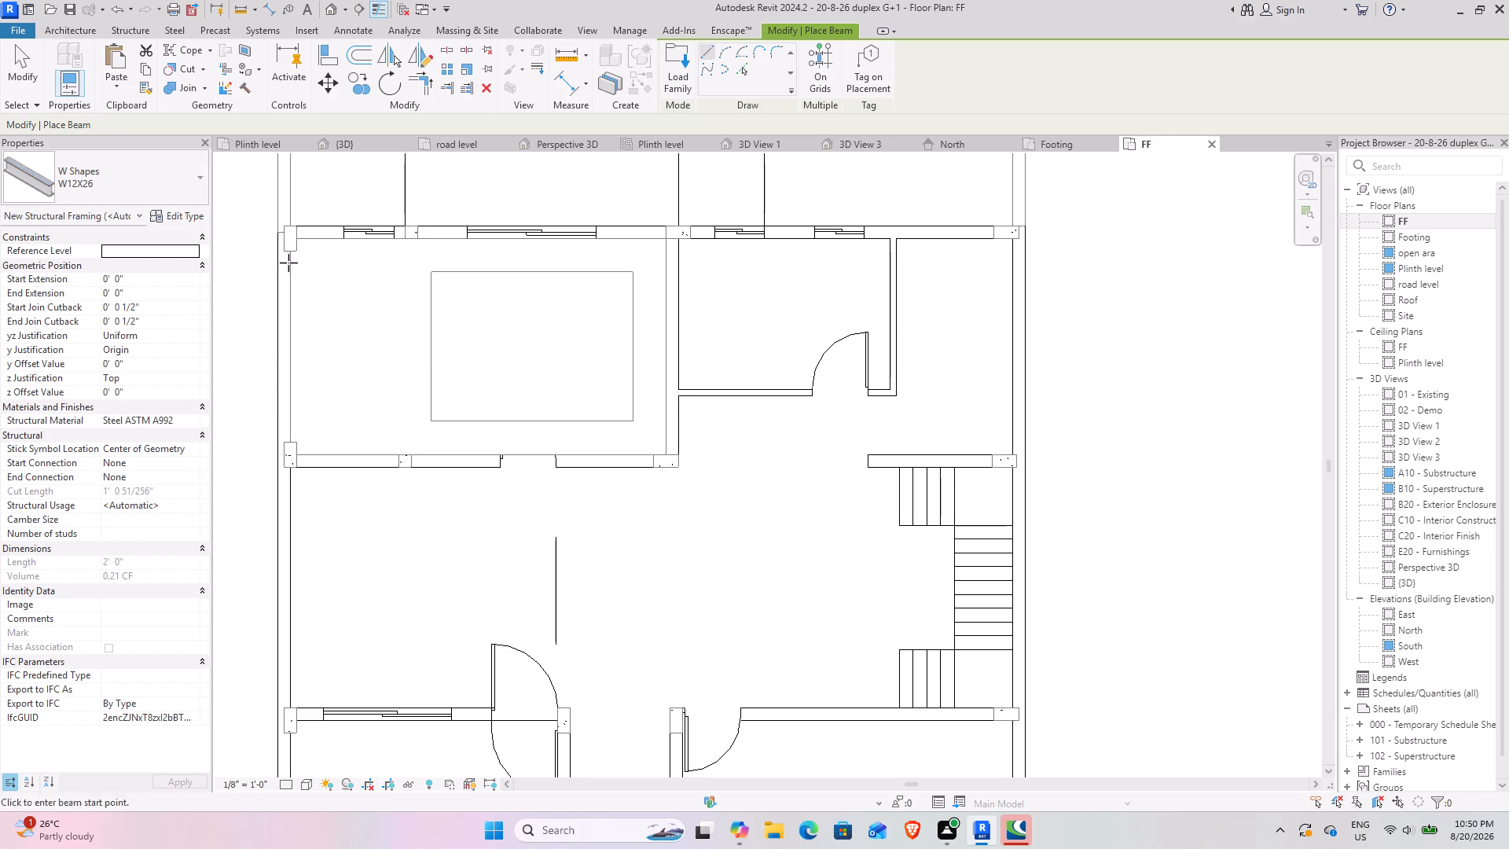
Duplicate the 16 x 32 concrete rectangular beam type under the name 18X12.
{"action": "middle_click_drag", "start_coordinate": [322, 350], "coordinate": [586, 360]}
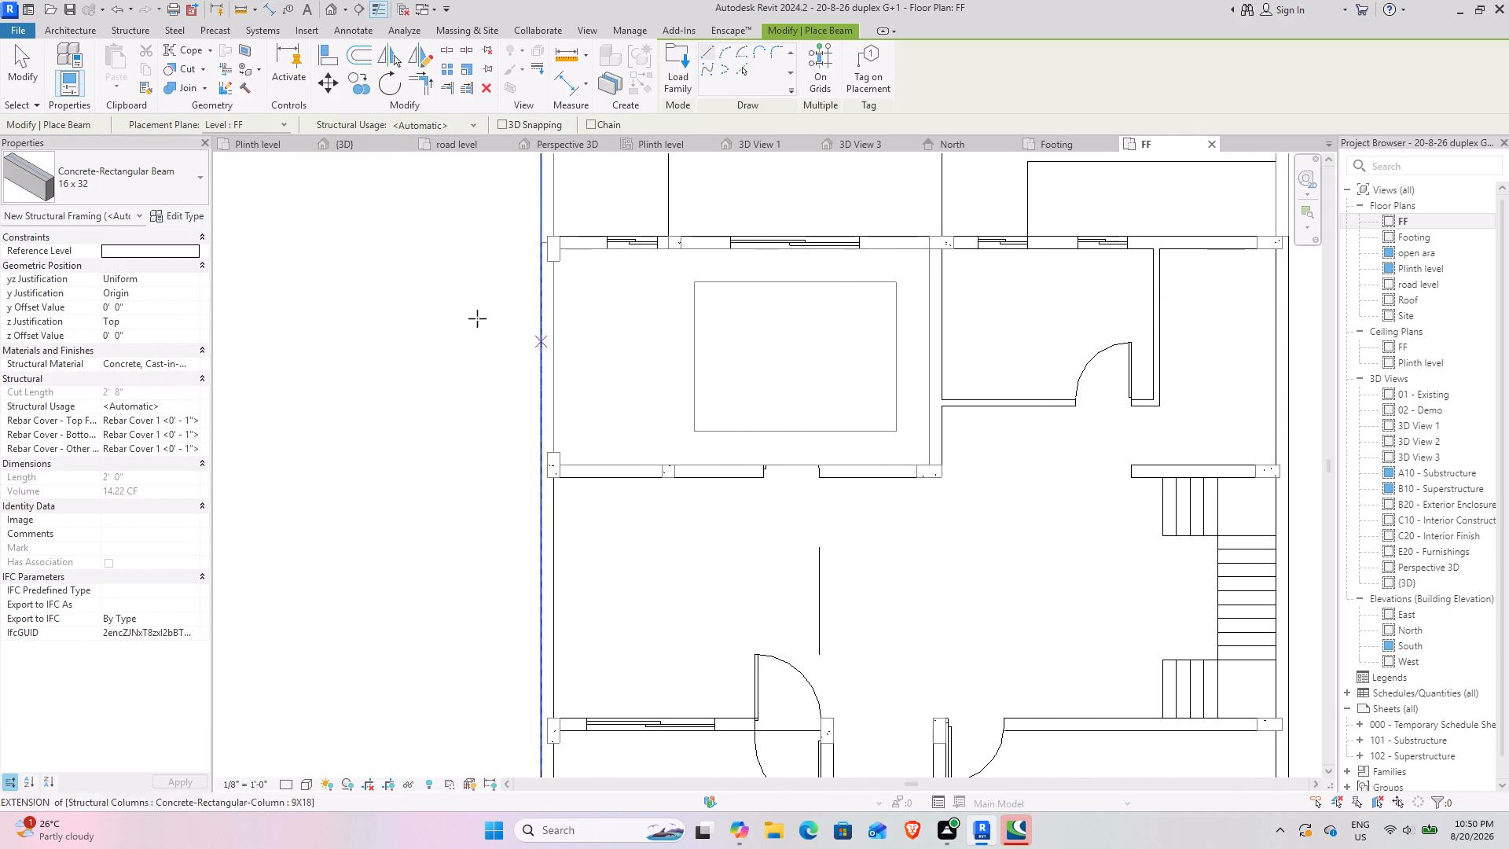
{"action": "left_click", "coordinate": [178, 217]}
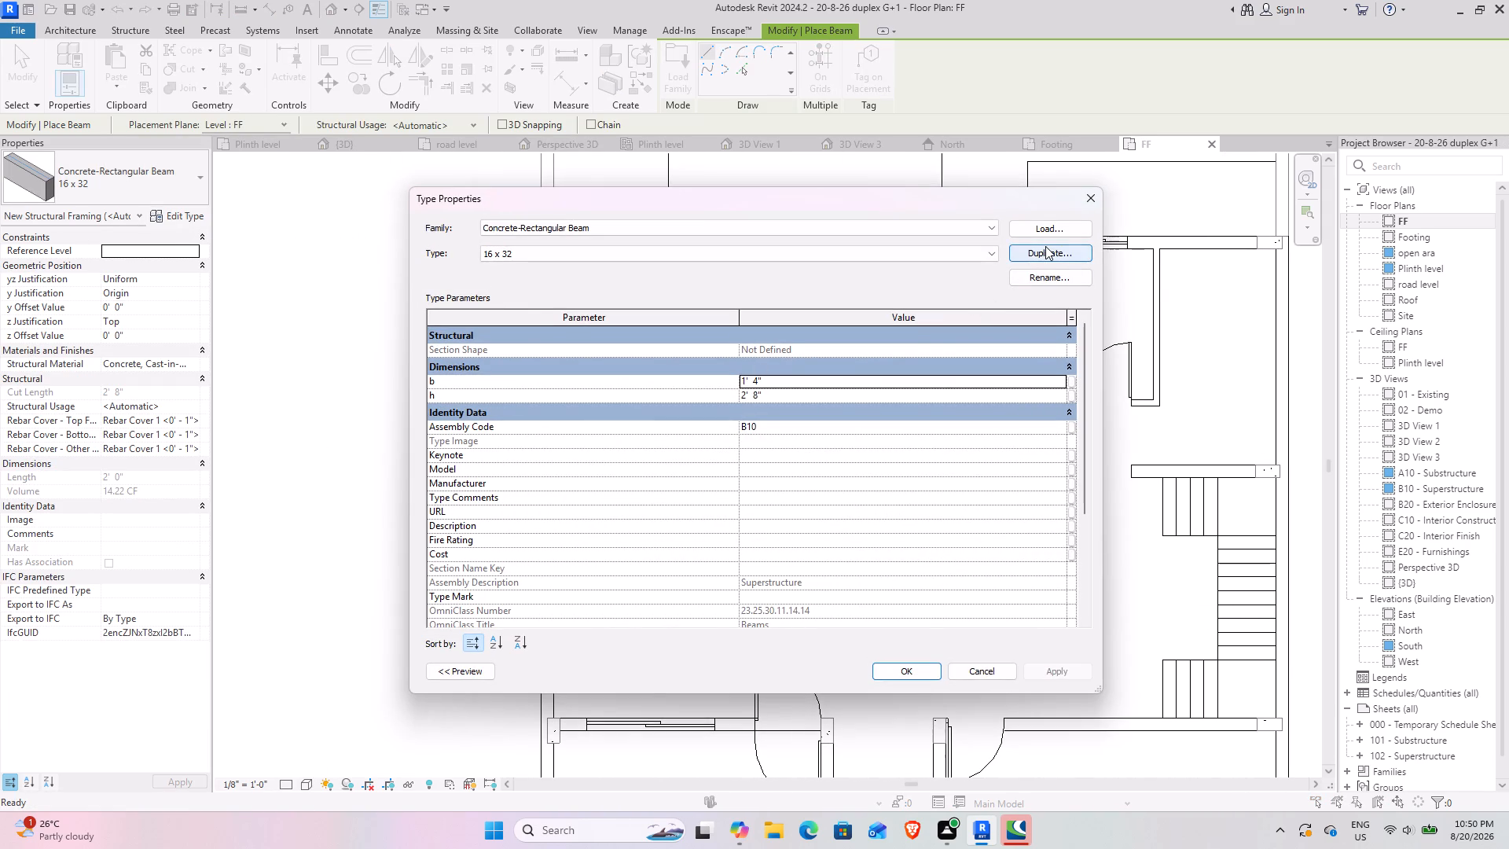
{"action": "left_click", "coordinate": [1045, 246]}
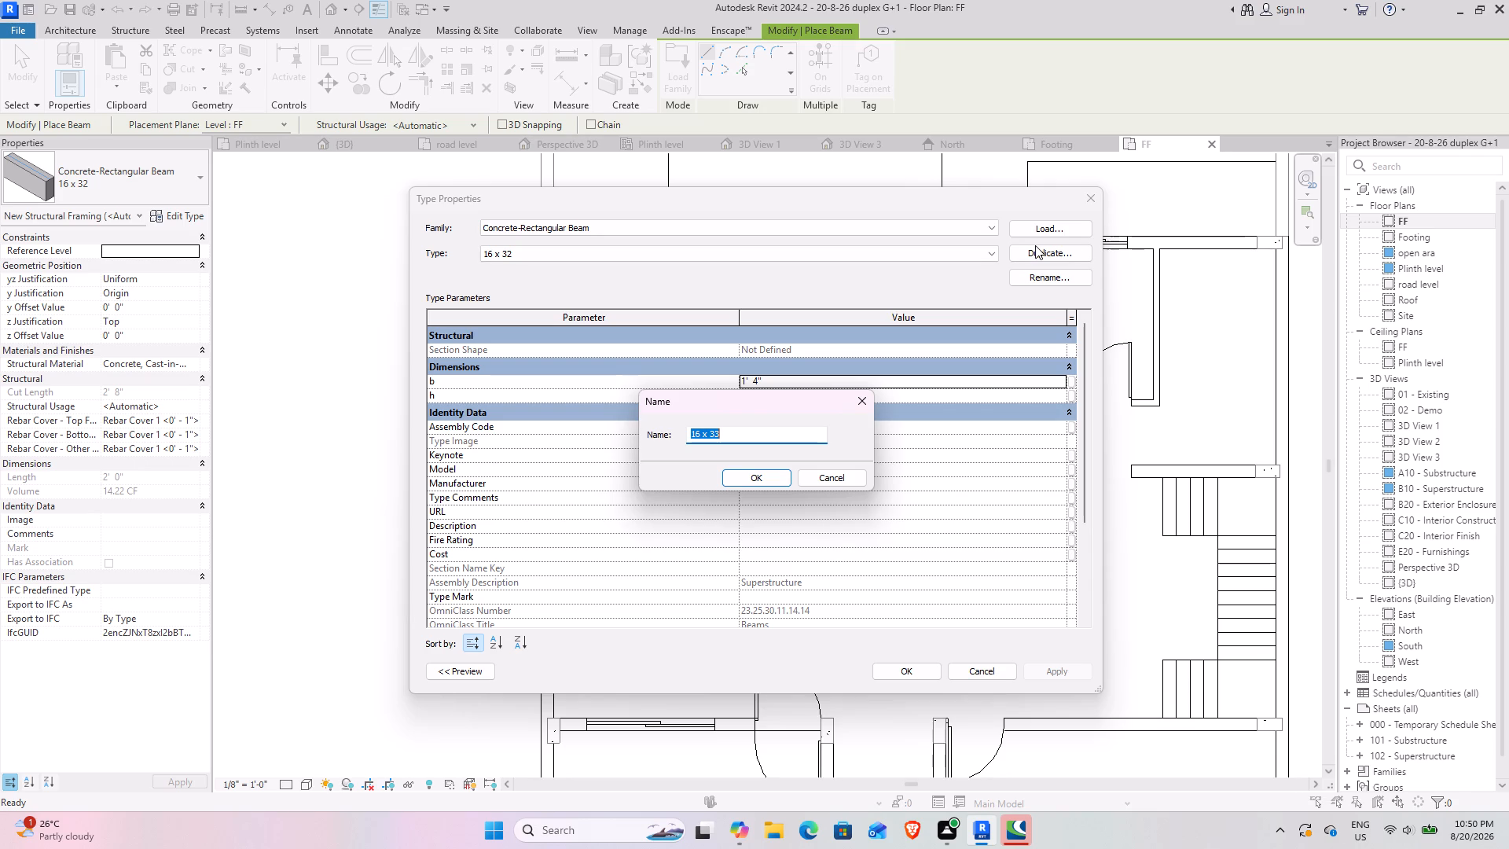
{"action": "type", "text": "18"}
{"action": "type", "text": "X12"}
{"action": "key", "text": "Return"}
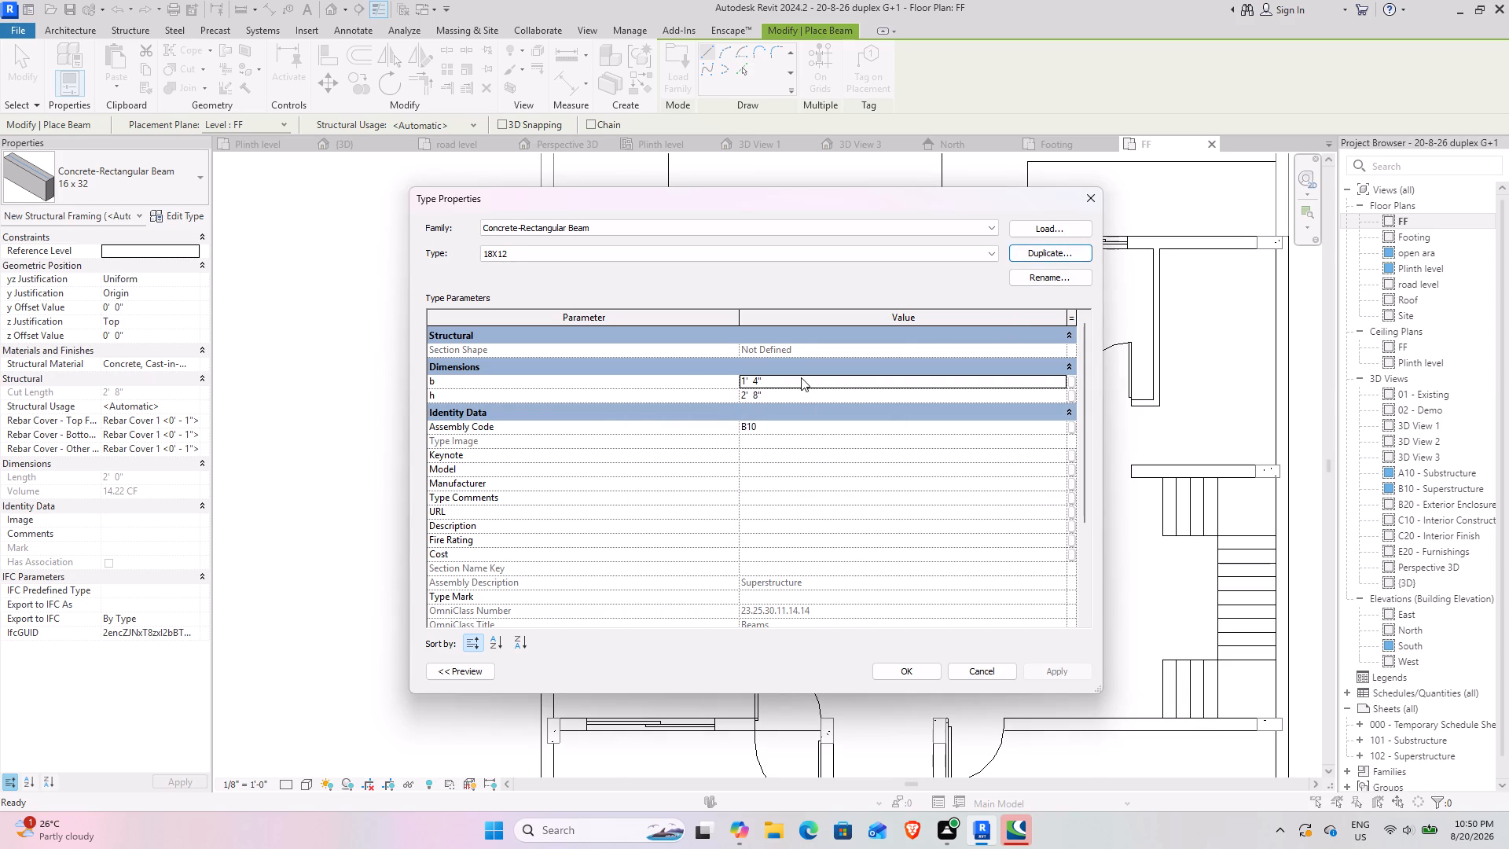
Set the 18X12 beam type's width b to 18" and its depth h to 1', and apply the type properties.
{"action": "left_click", "coordinate": [795, 384]}
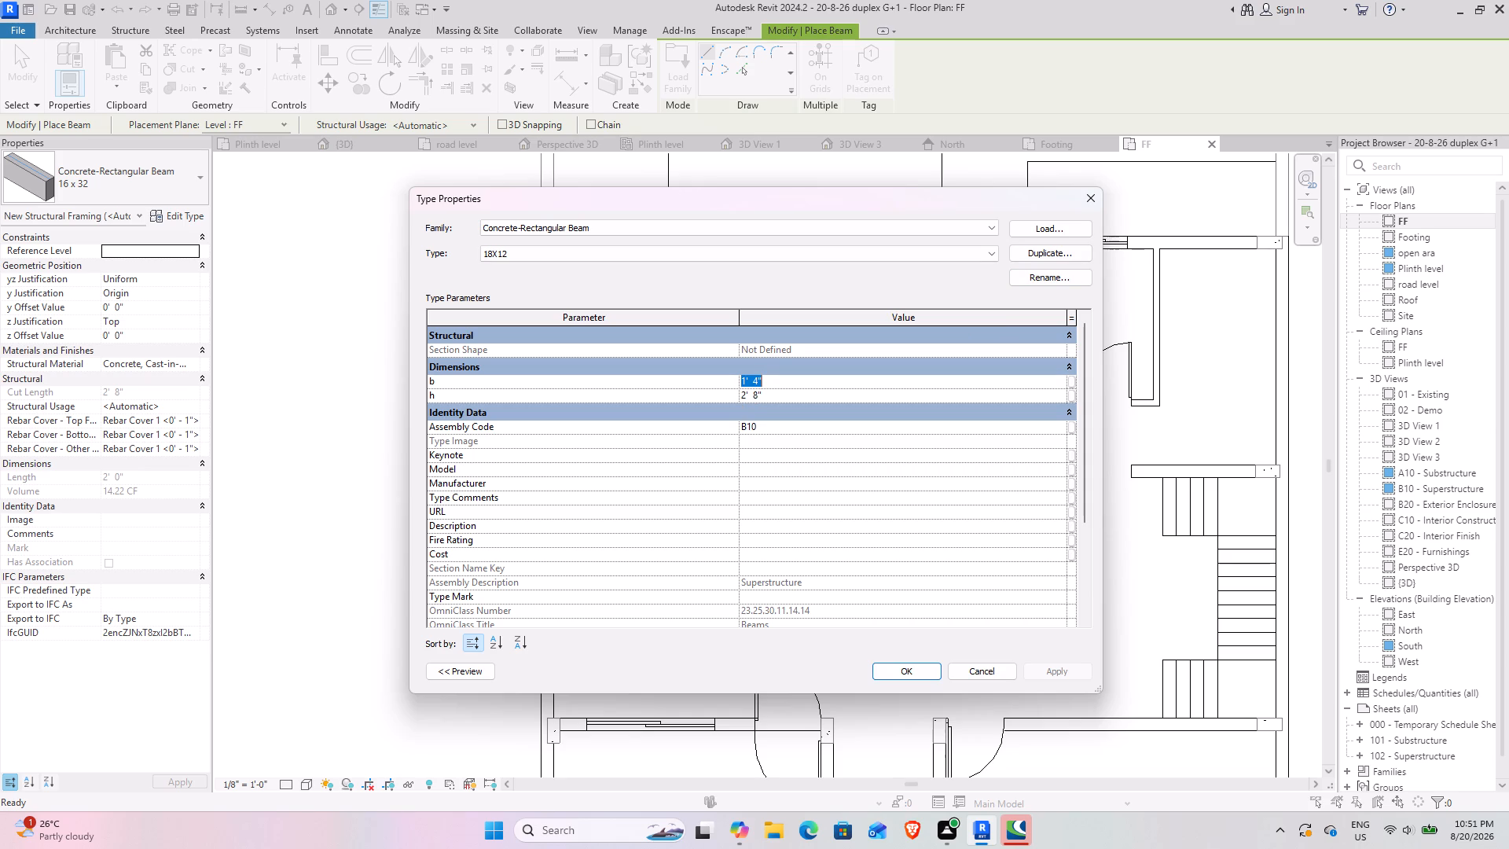
{"action": "type", "text": "18"}
{"action": "key", "text": "shift+quotedbl"}
{"action": "key", "text": "Return"}
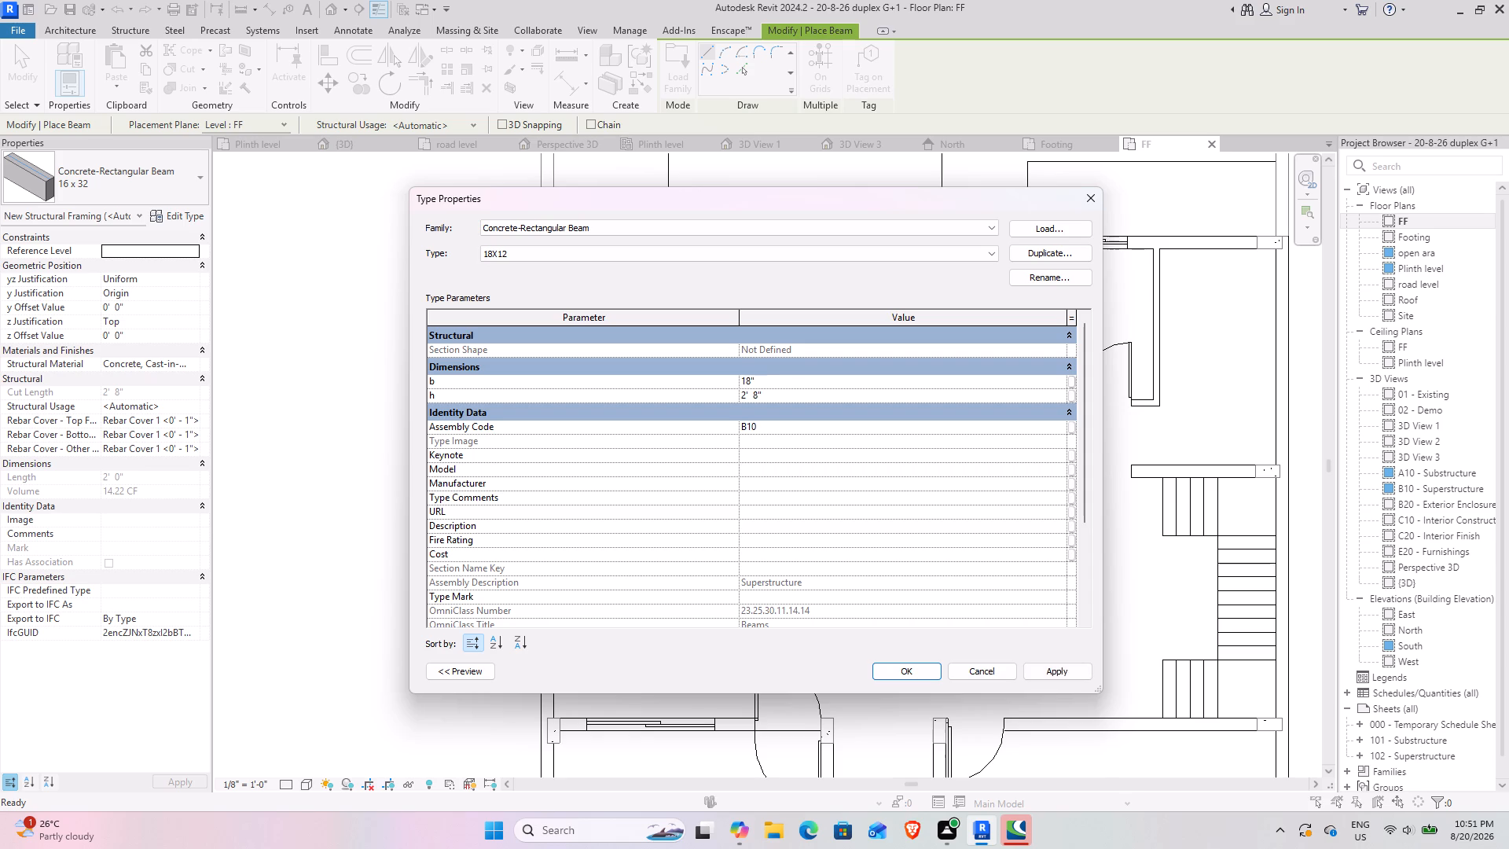
{"action": "left_click", "coordinate": [788, 392]}
{"action": "type", "text": "1'"}
{"action": "key", "text": "Return"}
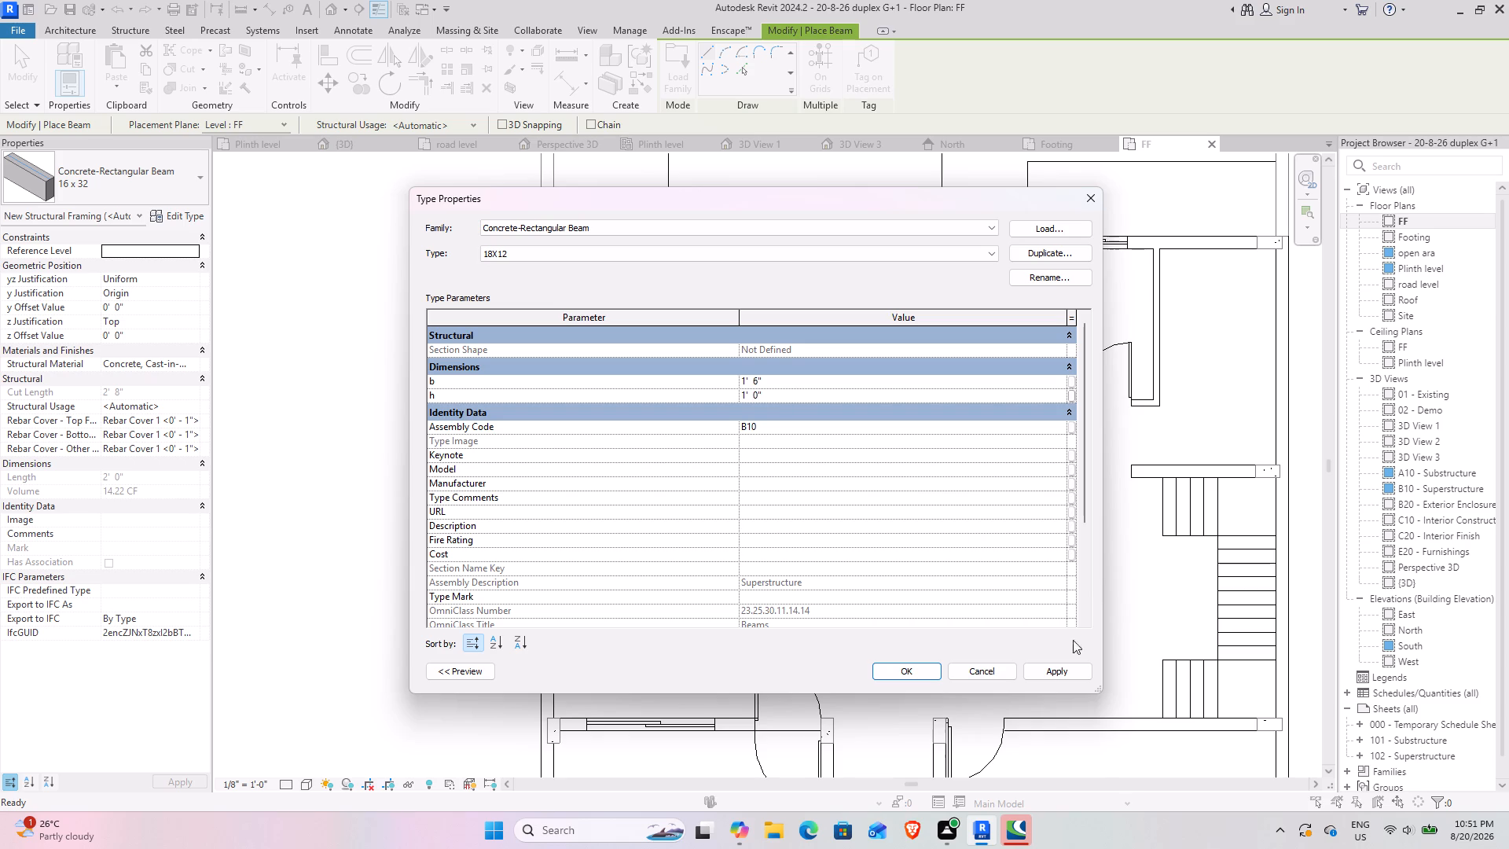
{"action": "left_click", "coordinate": [1068, 677]}
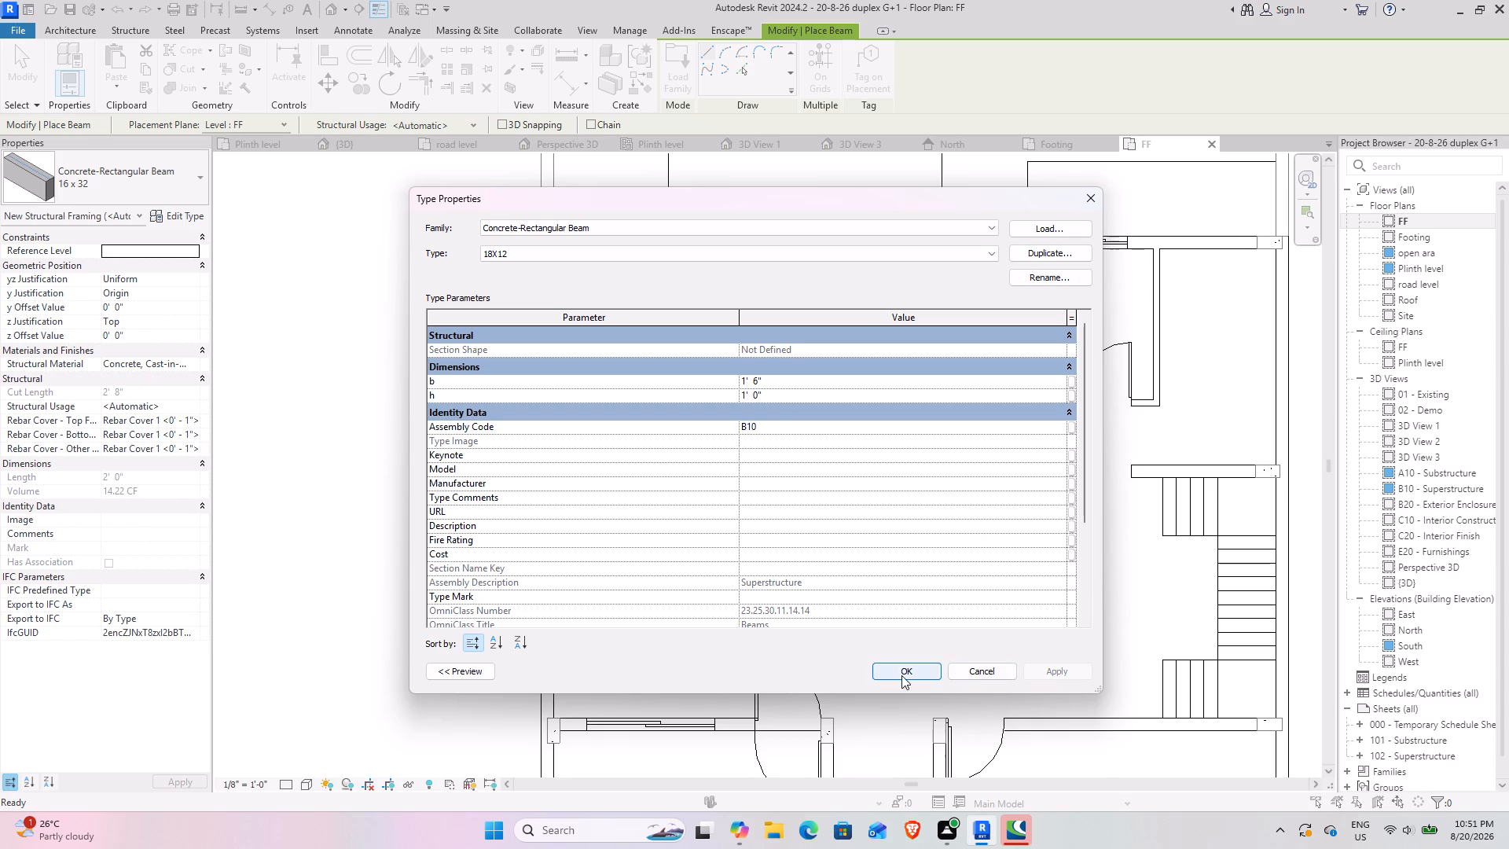
{"action": "left_click", "coordinate": [901, 675]}
Draw an 18X12 beam about 22' 3" long along the north exterior wall, from the northwest corner column to the middle column.
{"action": "middle_click_drag", "start_coordinate": [603, 360], "coordinate": [554, 618]}
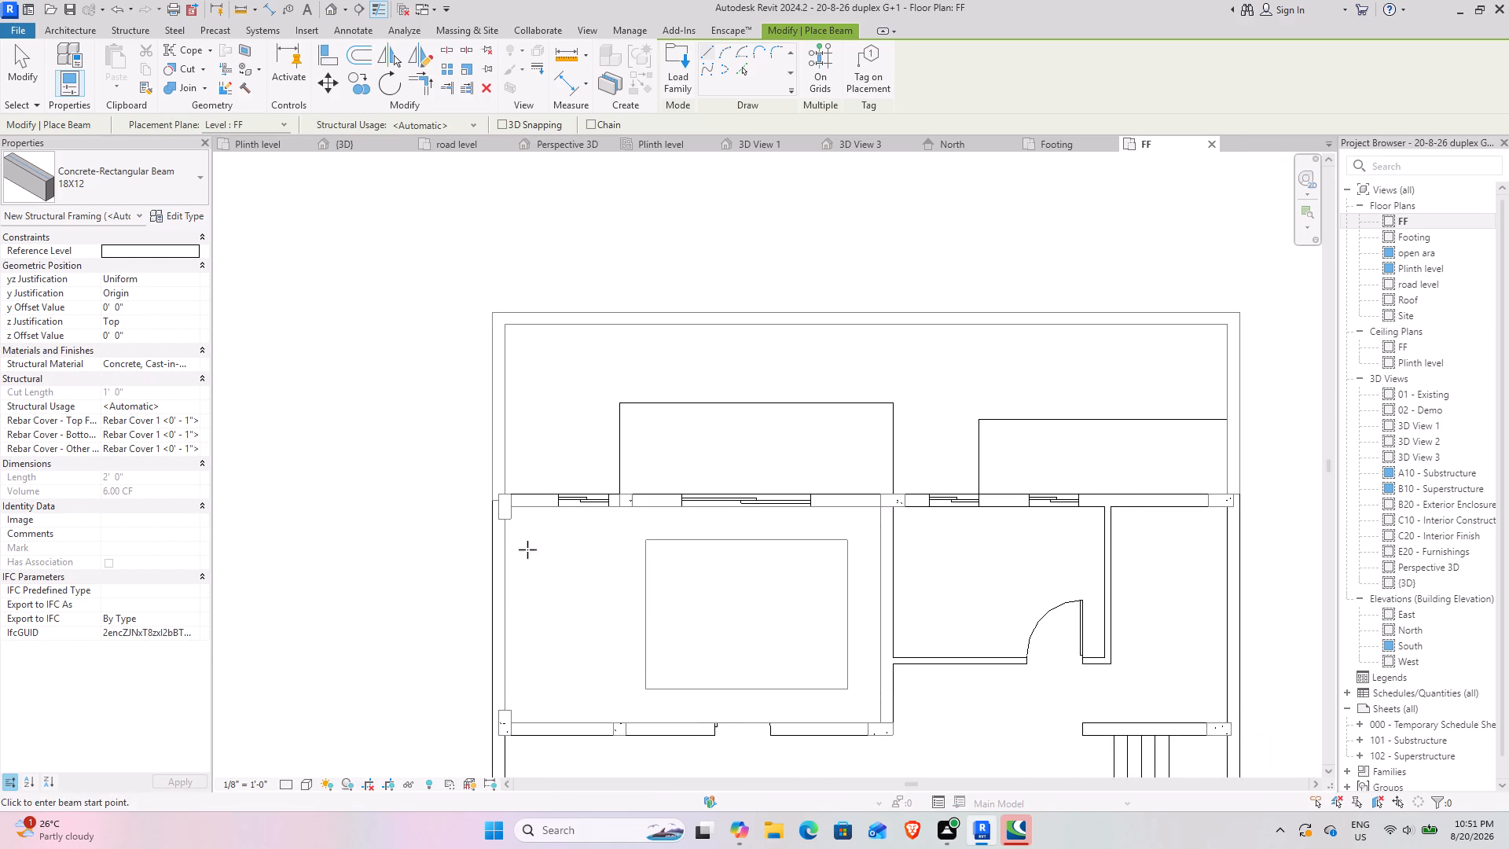
{"action": "scroll", "coordinate": [521, 504], "scroll_direction": "up", "scroll_amount": 6}
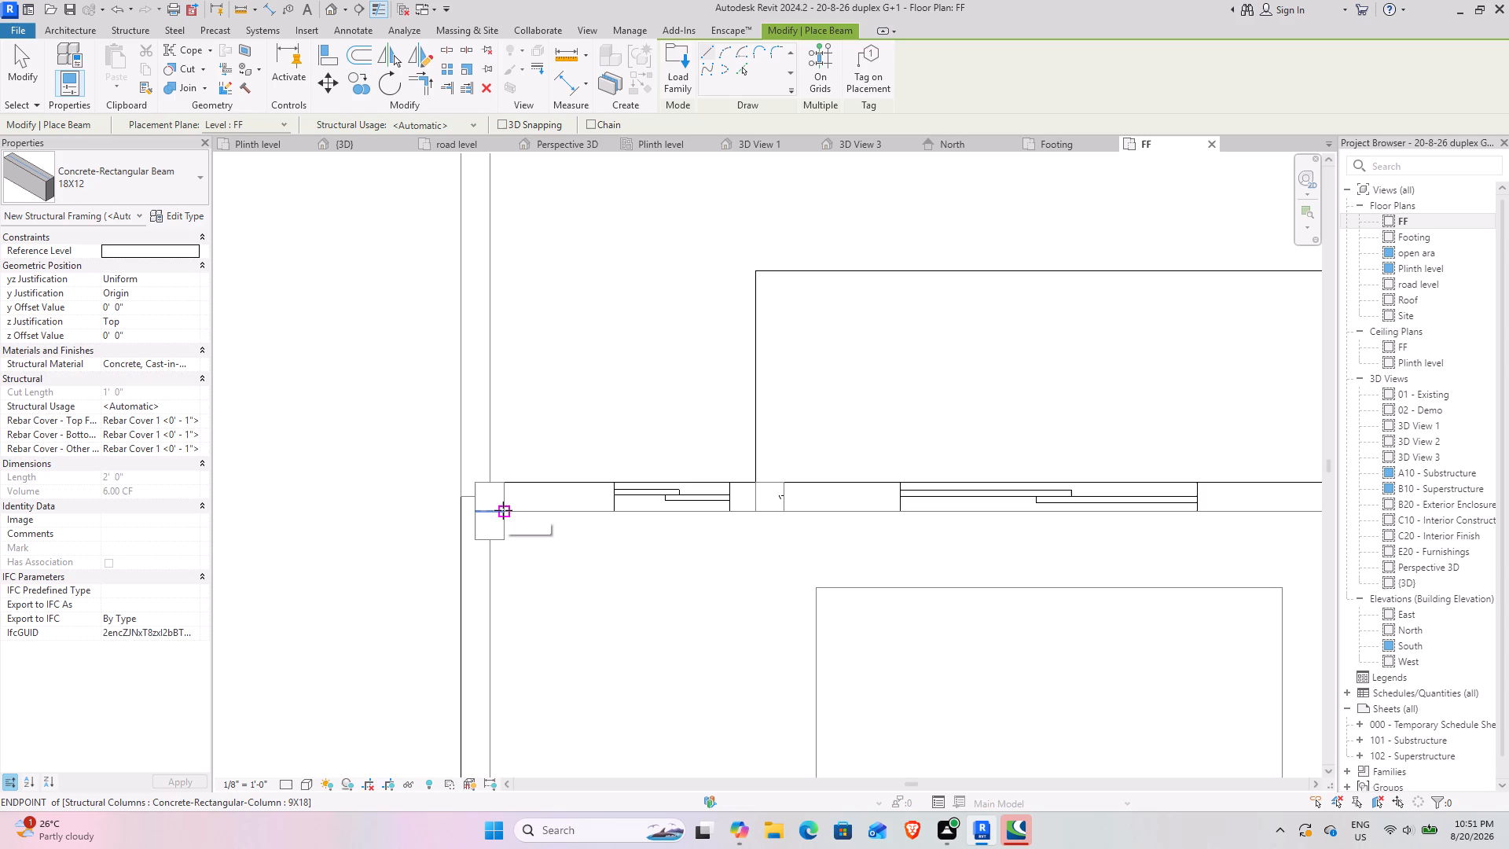
{"action": "left_click", "coordinate": [503, 510]}
{"action": "scroll", "coordinate": [945, 521], "scroll_direction": "down", "scroll_amount": 2}
{"action": "scroll", "coordinate": [1033, 516], "scroll_direction": "down", "scroll_amount": 1}
{"action": "middle_click_drag", "start_coordinate": [1026, 516], "coordinate": [610, 516]}
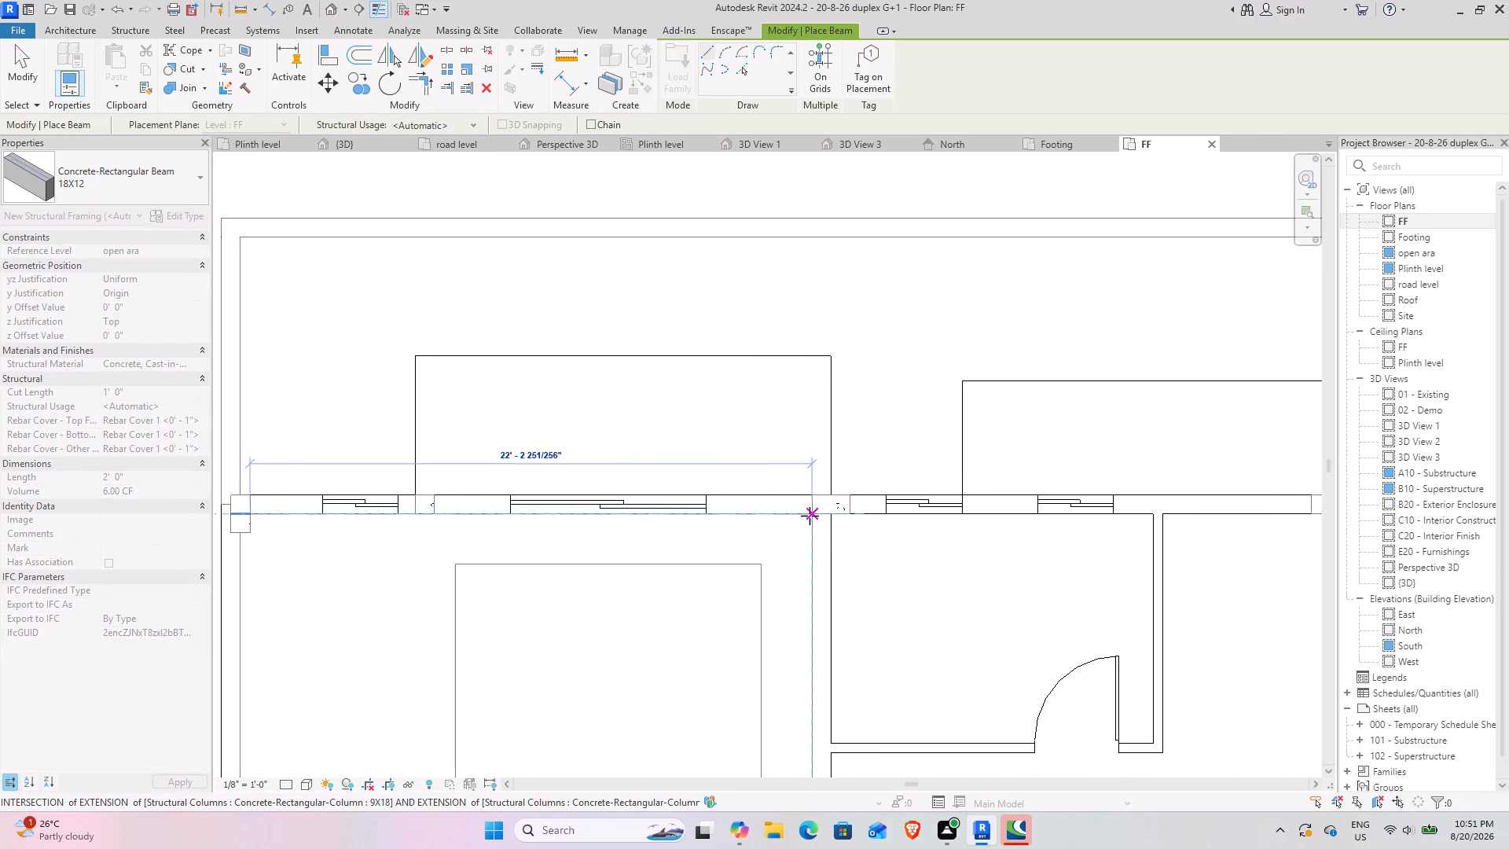
{"action": "left_click", "coordinate": [810, 516]}
Draw a second 18X12 beam along the north wall, from the middle column's east face to the northeast corner column.
{"action": "middle_click_drag", "start_coordinate": [908, 575], "coordinate": [703, 655]}
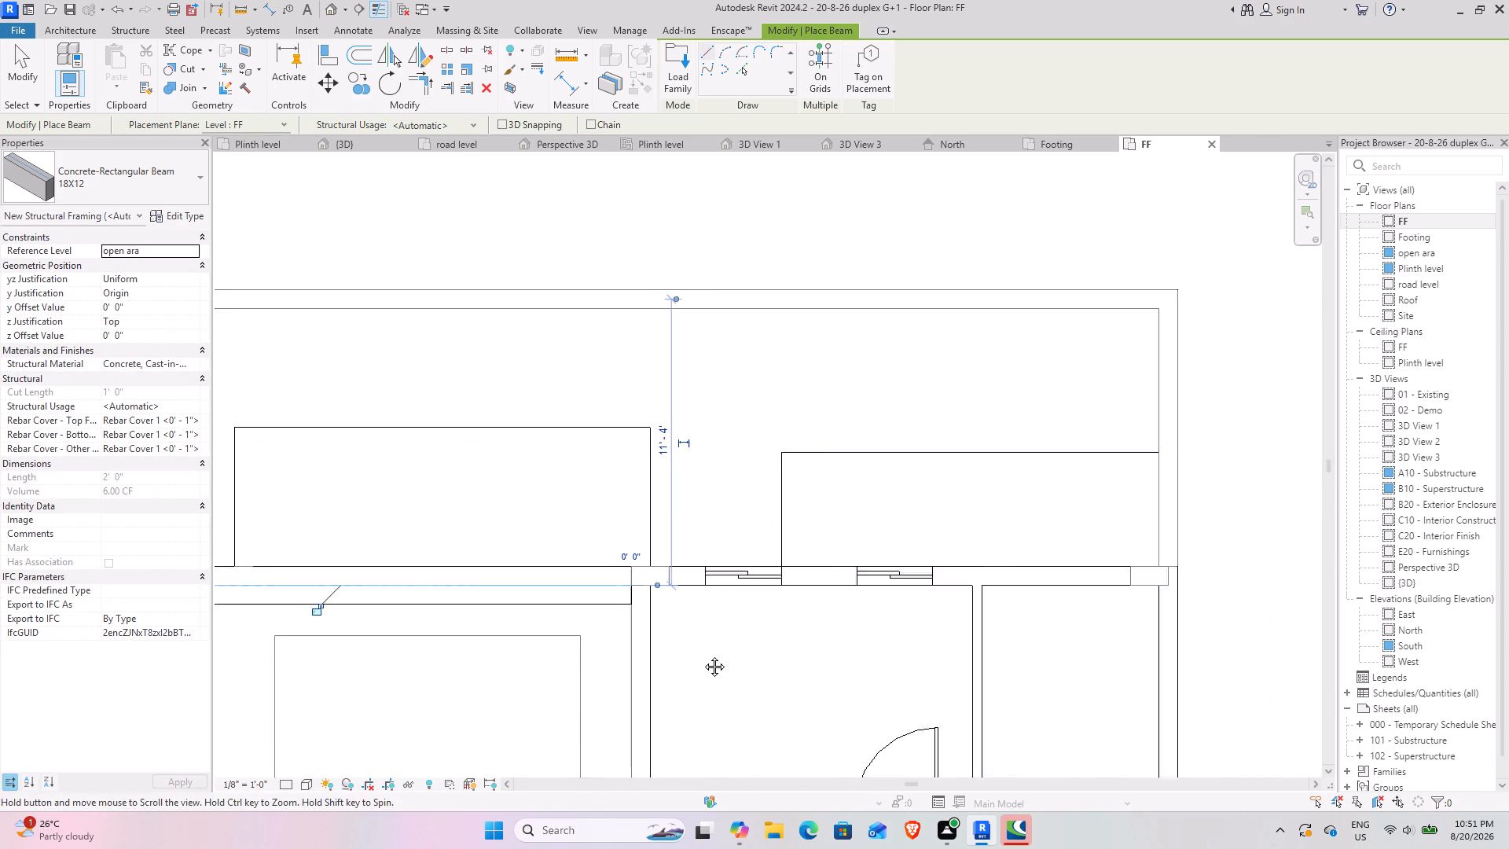
{"action": "middle_click_drag", "start_coordinate": [703, 655], "coordinate": [701, 655]}
{"action": "scroll", "coordinate": [619, 589], "scroll_direction": "up", "scroll_amount": 4}
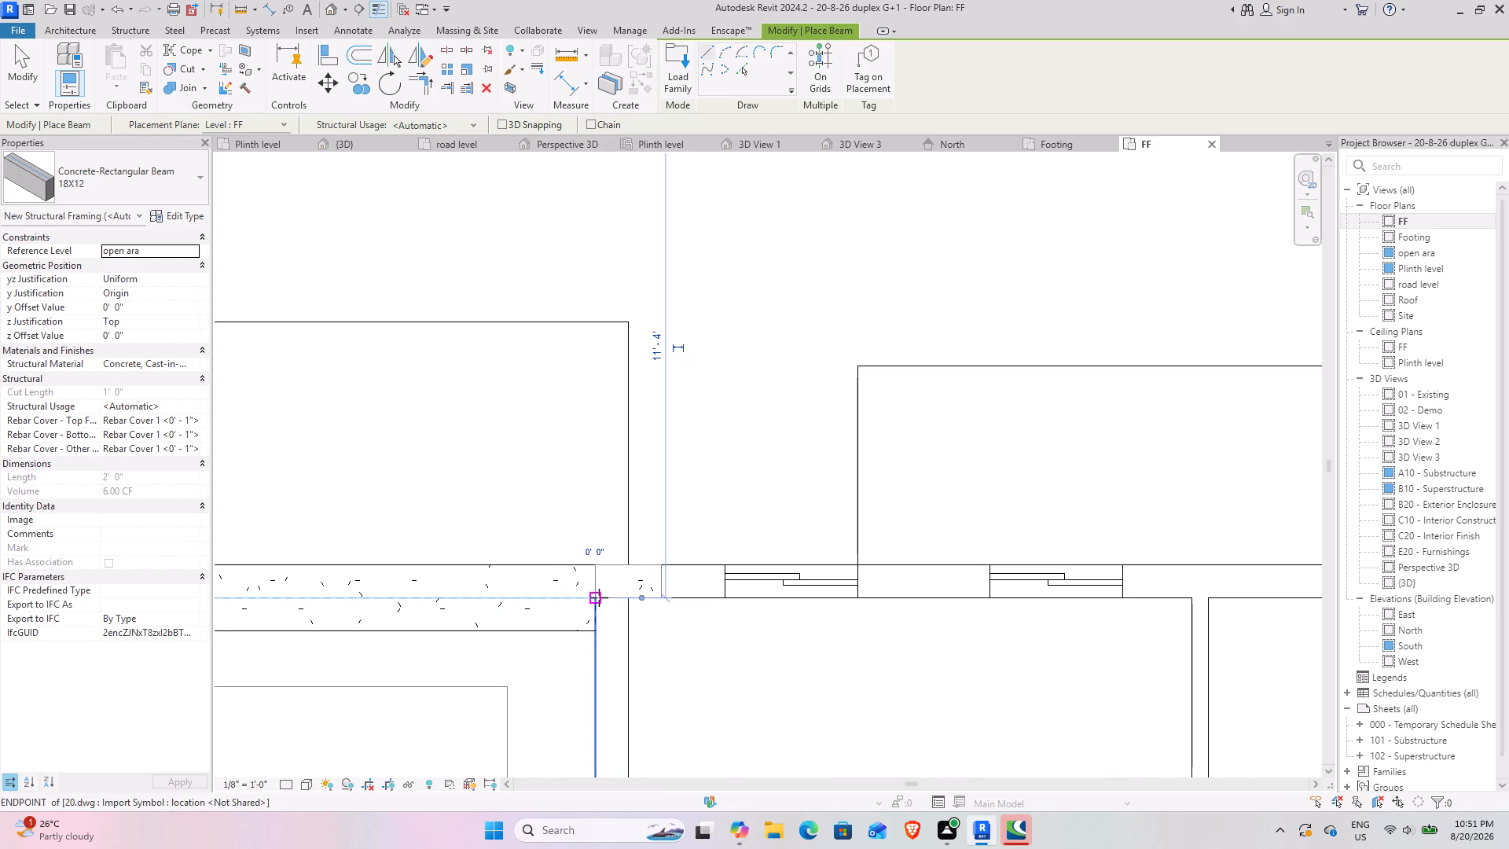
{"action": "scroll", "coordinate": [685, 614], "scroll_direction": "down", "scroll_amount": 3}
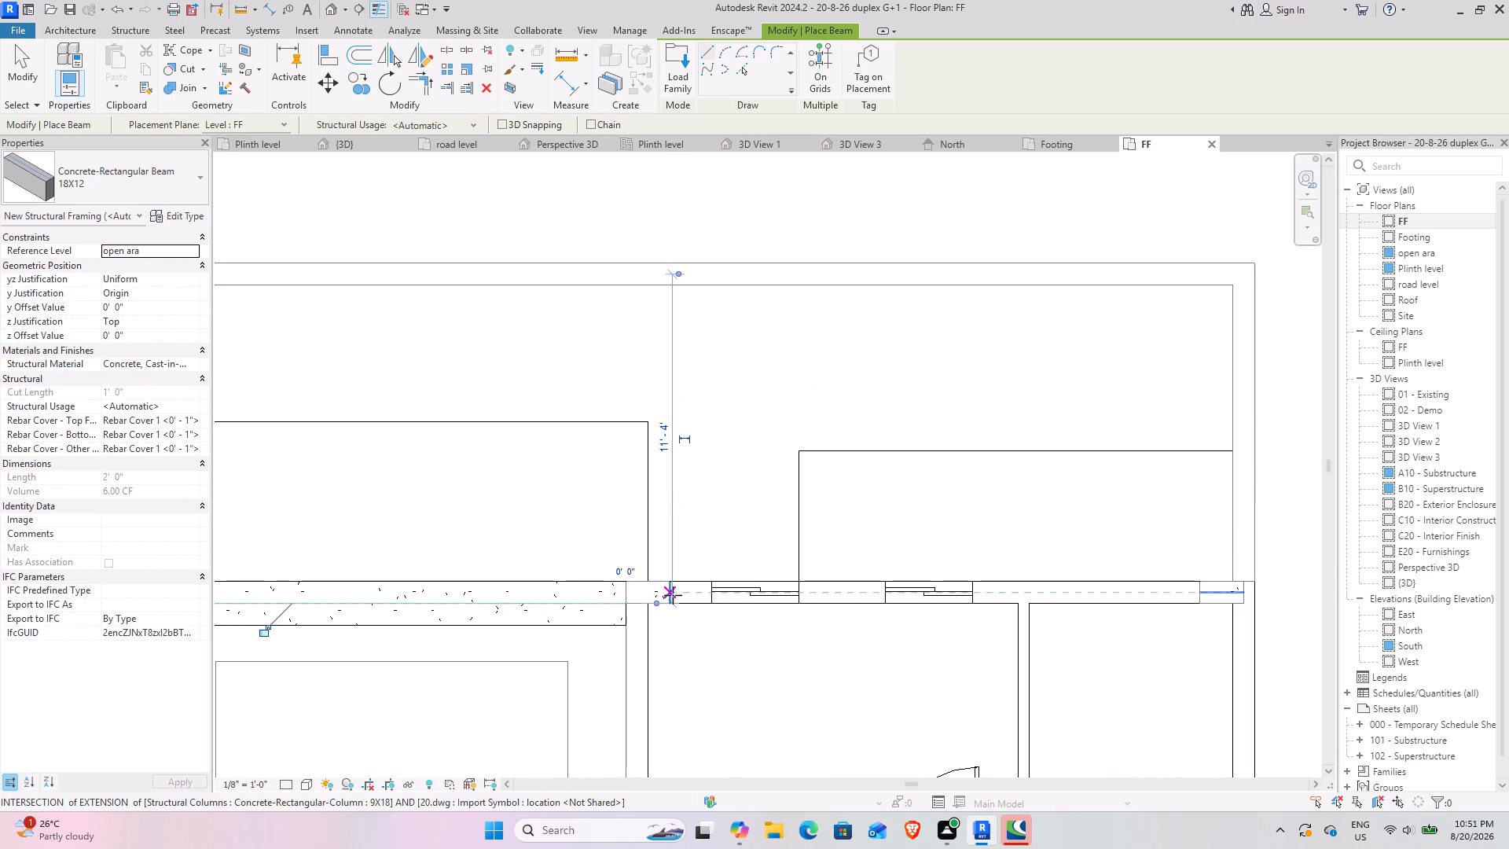
{"action": "scroll", "coordinate": [673, 589], "scroll_direction": "up", "scroll_amount": 8}
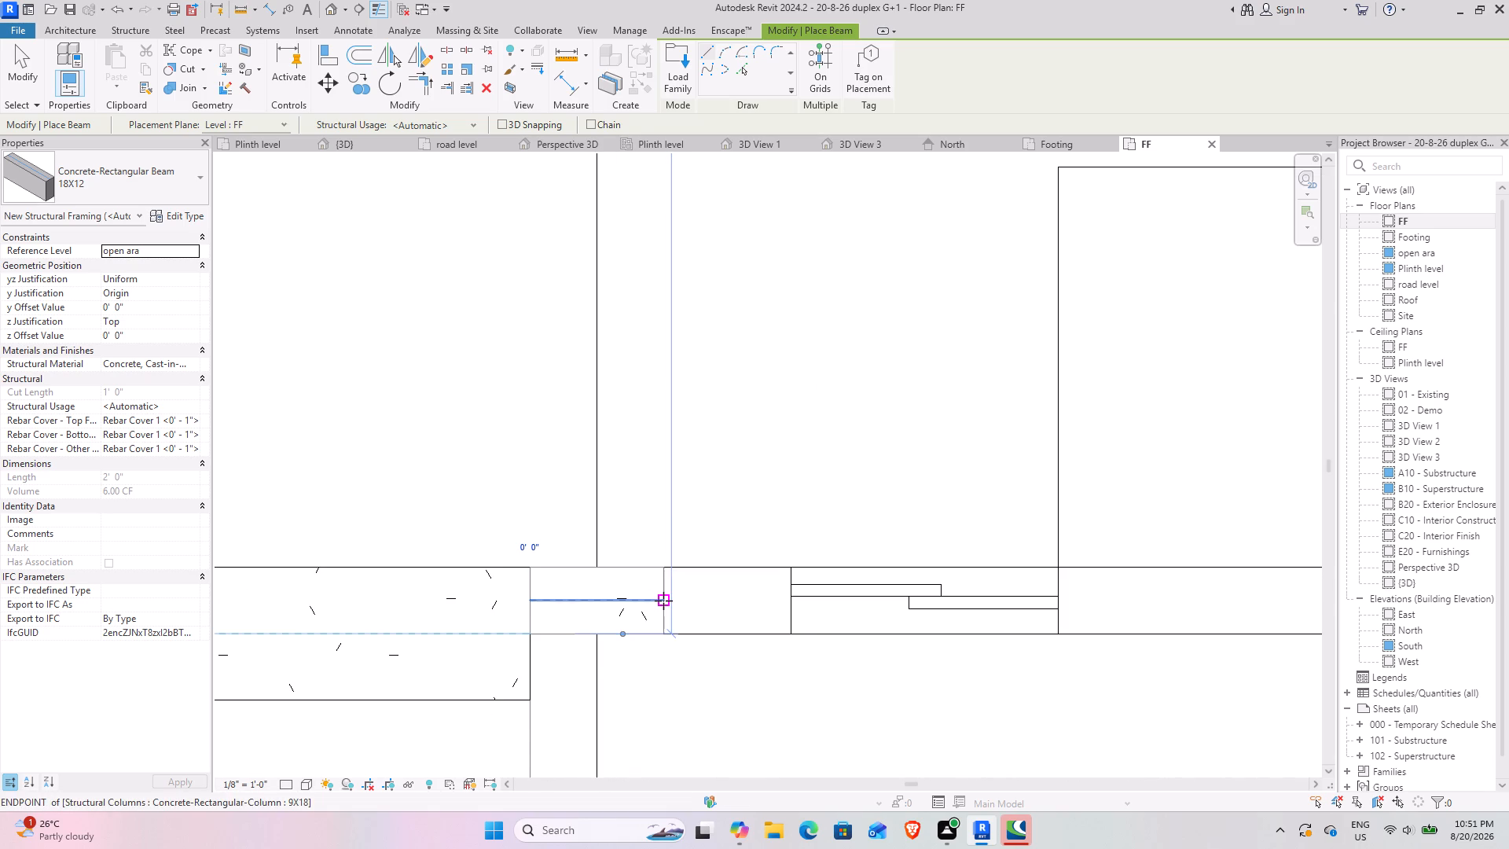
{"action": "left_click", "coordinate": [663, 601]}
{"action": "scroll", "coordinate": [817, 617], "scroll_direction": "down", "scroll_amount": 3}
{"action": "middle_click_drag", "start_coordinate": [997, 608], "coordinate": [593, 604]}
{"action": "scroll", "coordinate": [1007, 601], "scroll_direction": "down", "scroll_amount": 4}
{"action": "middle_click_drag", "start_coordinate": [1116, 612], "coordinate": [769, 612]}
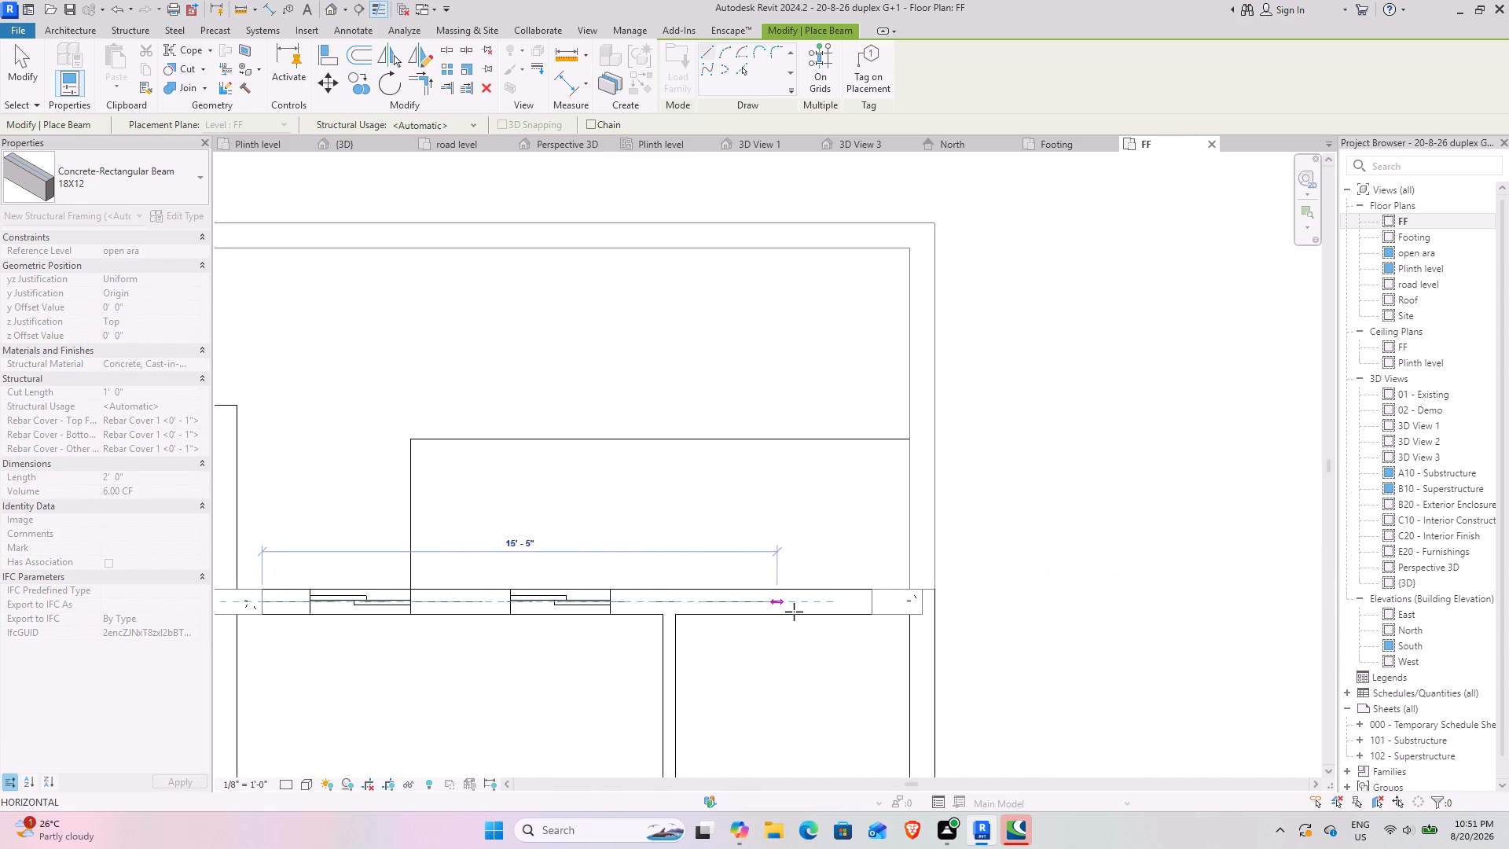
{"action": "left_click", "coordinate": [868, 602]}
{"action": "middle_click_drag", "start_coordinate": [778, 689], "coordinate": [807, 682]}
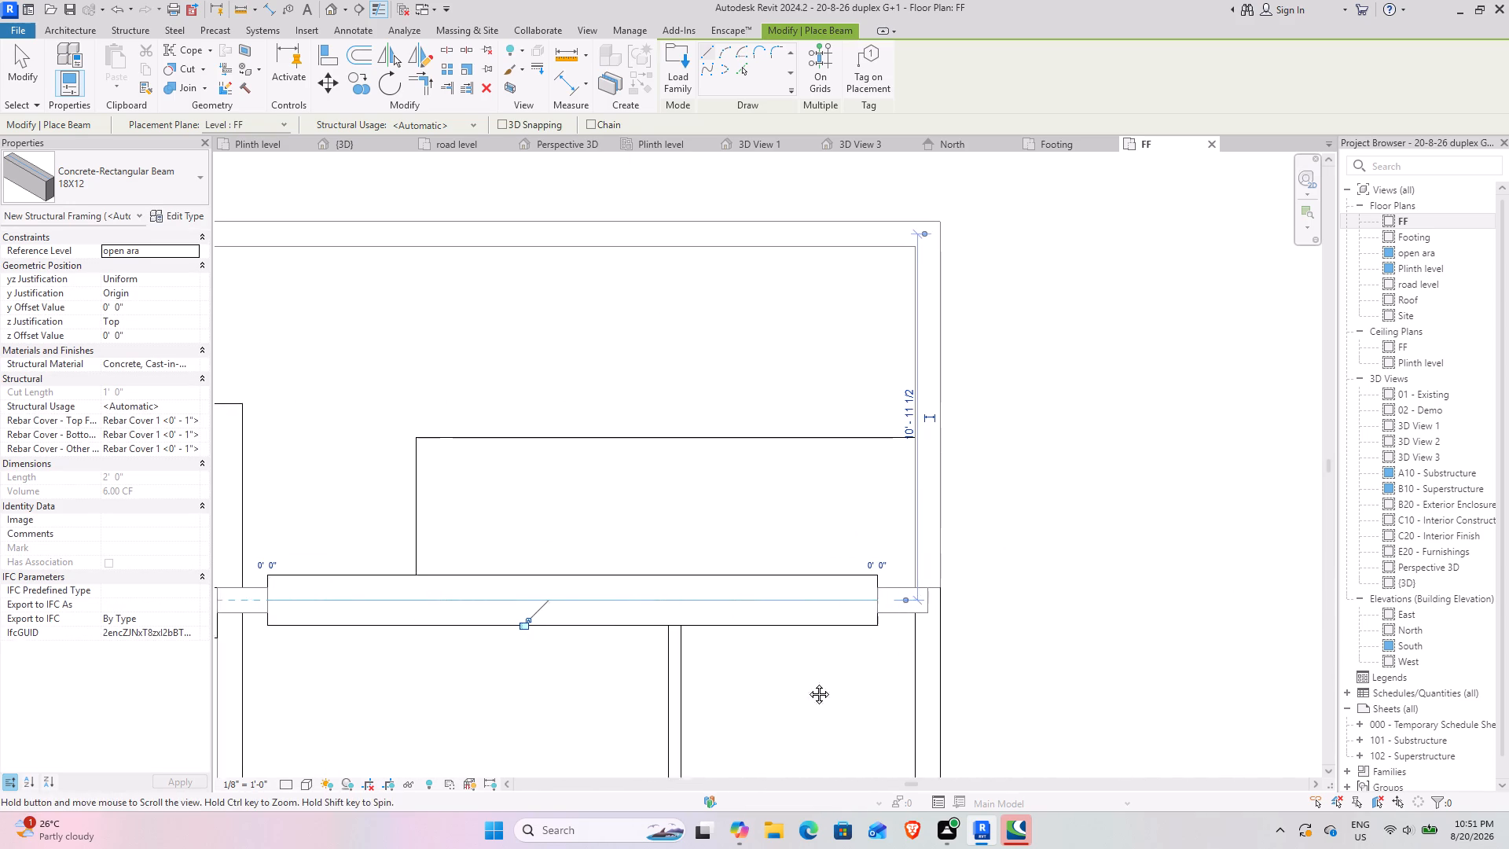
{"action": "middle_click_drag", "start_coordinate": [807, 682], "coordinate": [972, 641]}
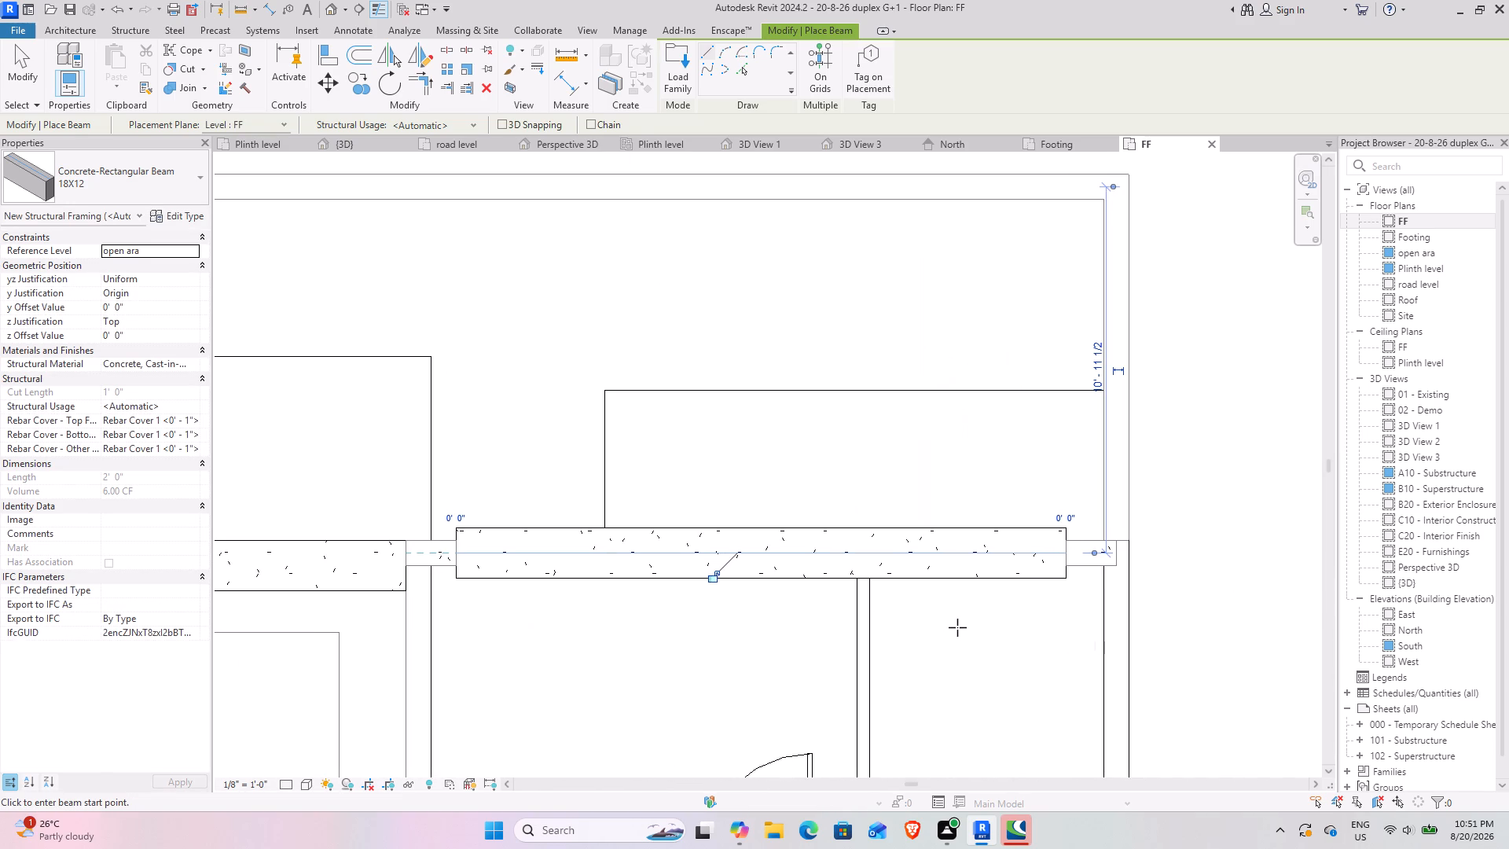
{"action": "key", "text": "Escape"}
{"action": "key", "text": "Escape"}
Align the outer face of the northeast beam with the outer face of the middle column on the north wall.
{"action": "scroll", "coordinate": [490, 515], "scroll_direction": "up", "scroll_amount": 3}
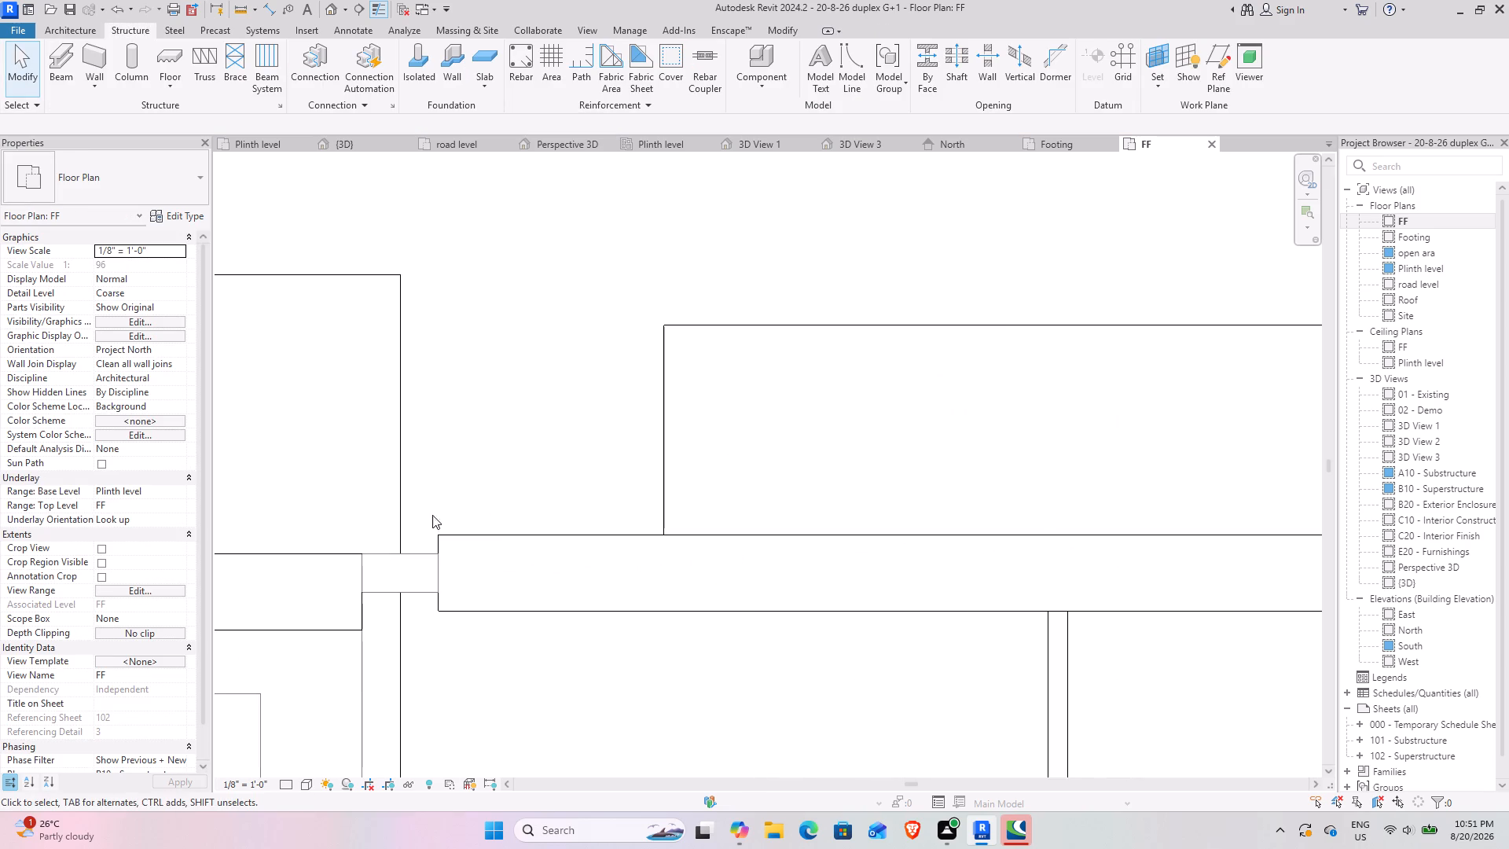
{"action": "middle_click_drag", "start_coordinate": [432, 515], "coordinate": [654, 535]}
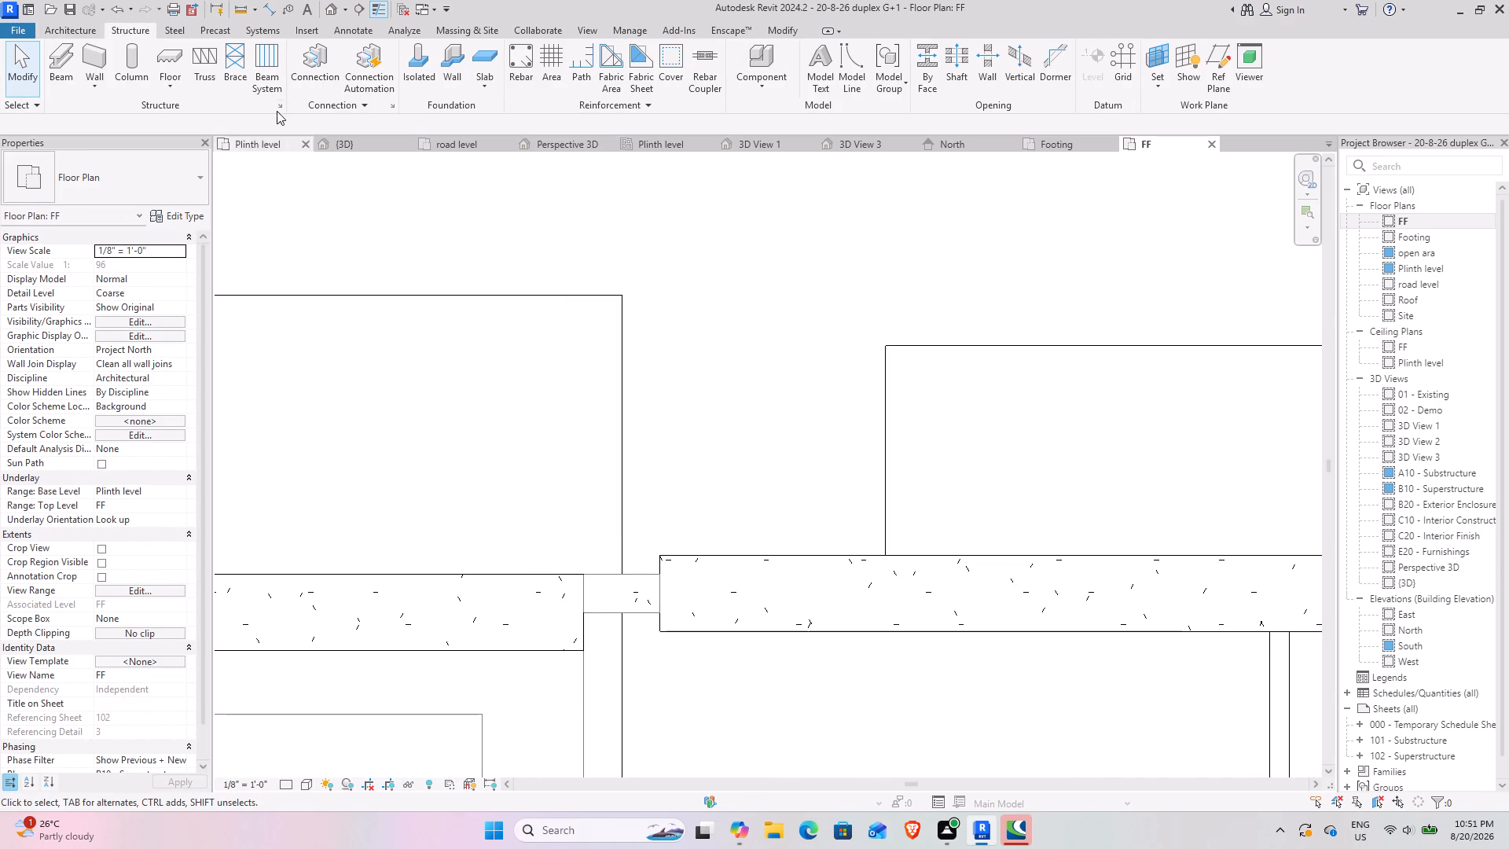
{"action": "left_click", "coordinate": [788, 31]}
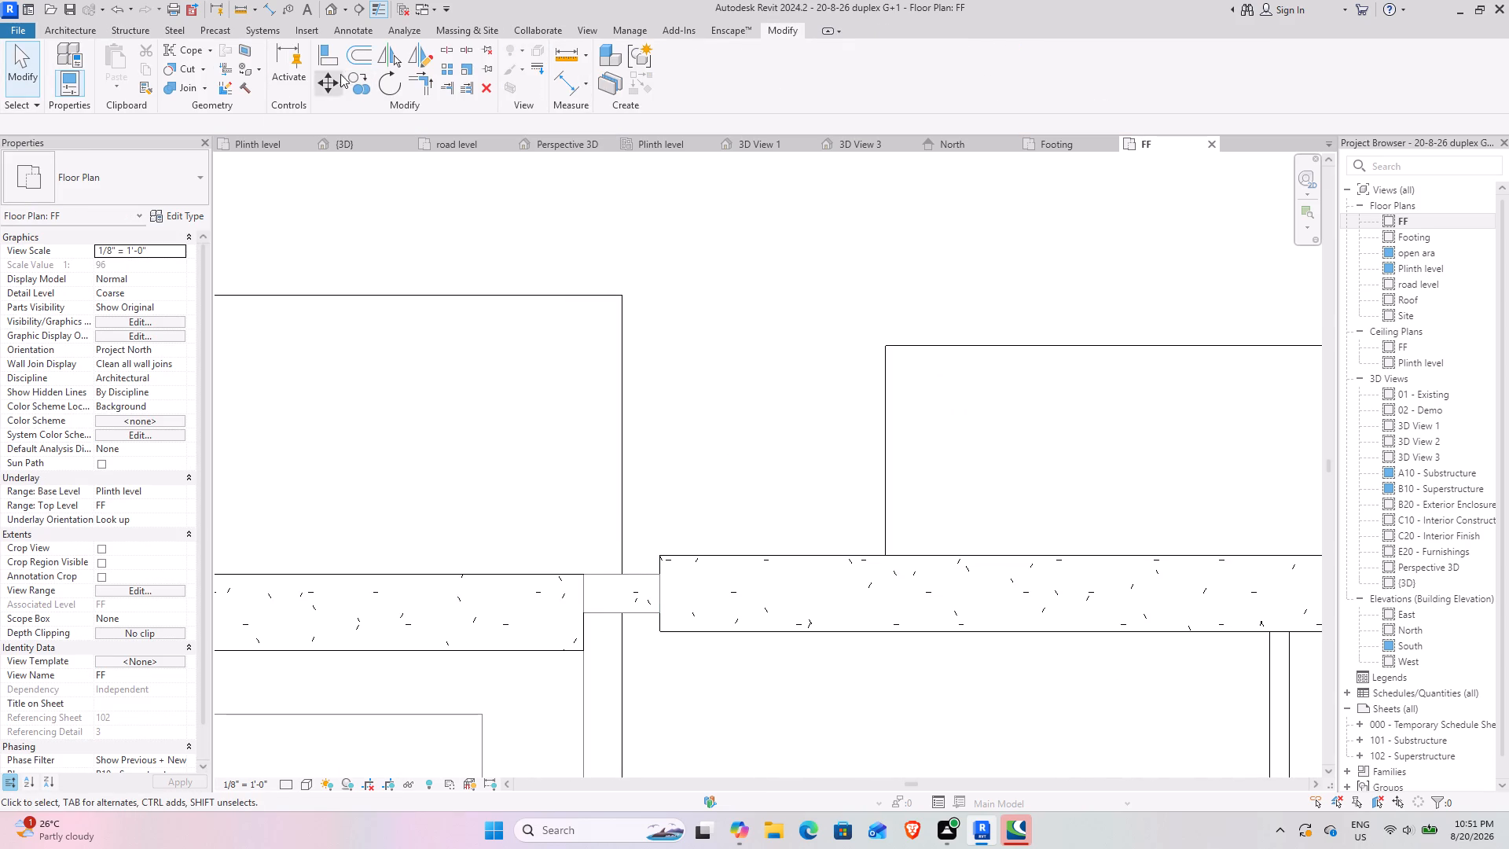
{"action": "left_click", "coordinate": [325, 64]}
{"action": "left_click", "coordinate": [634, 579]}
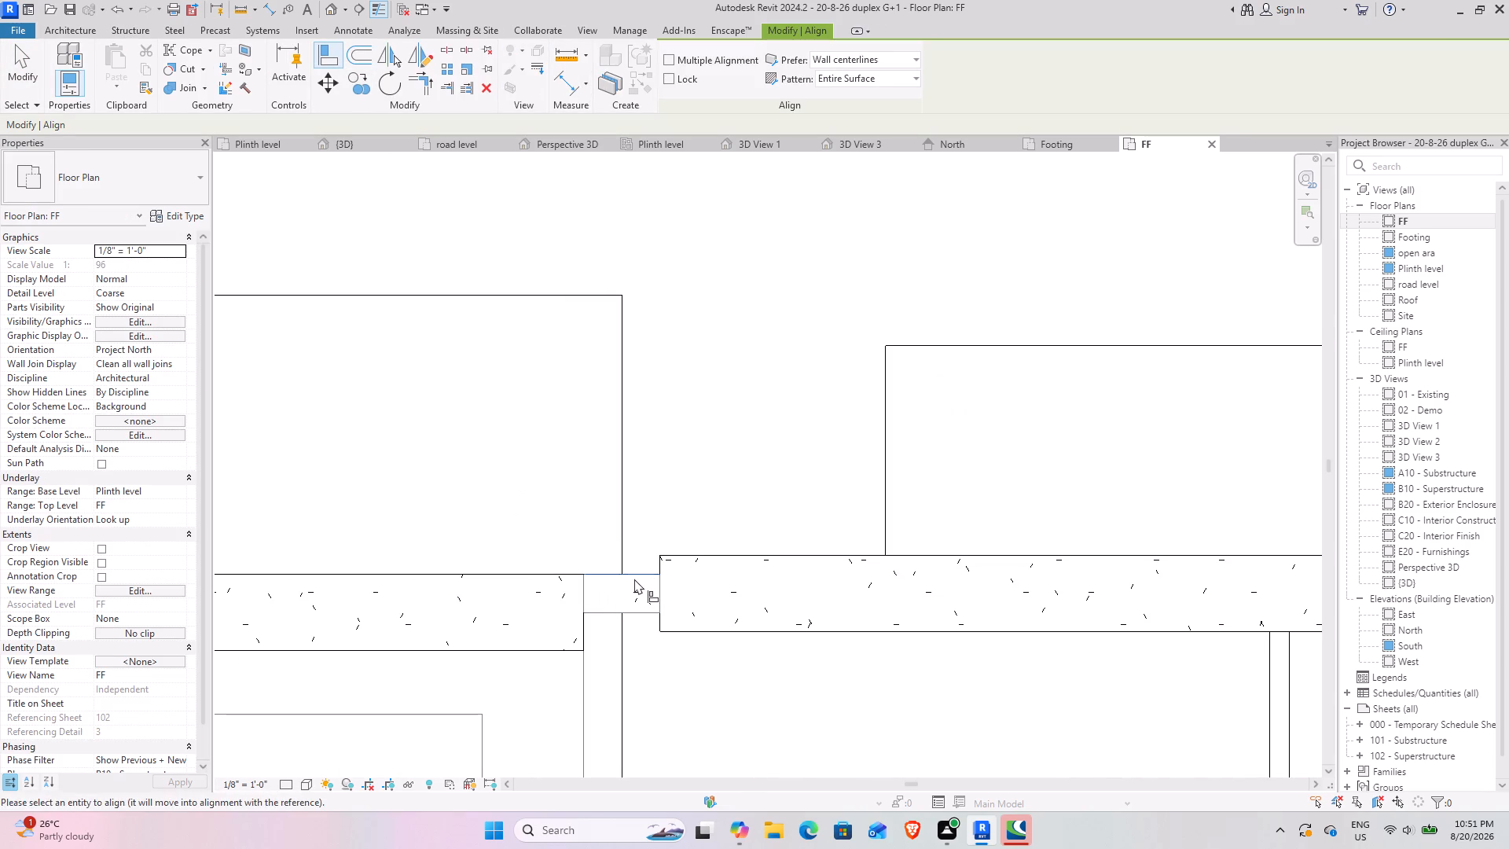
{"action": "left_click", "coordinate": [688, 557]}
{"action": "scroll", "coordinate": [703, 575], "scroll_direction": "down", "scroll_amount": 5}
{"action": "key", "text": "Escape"}
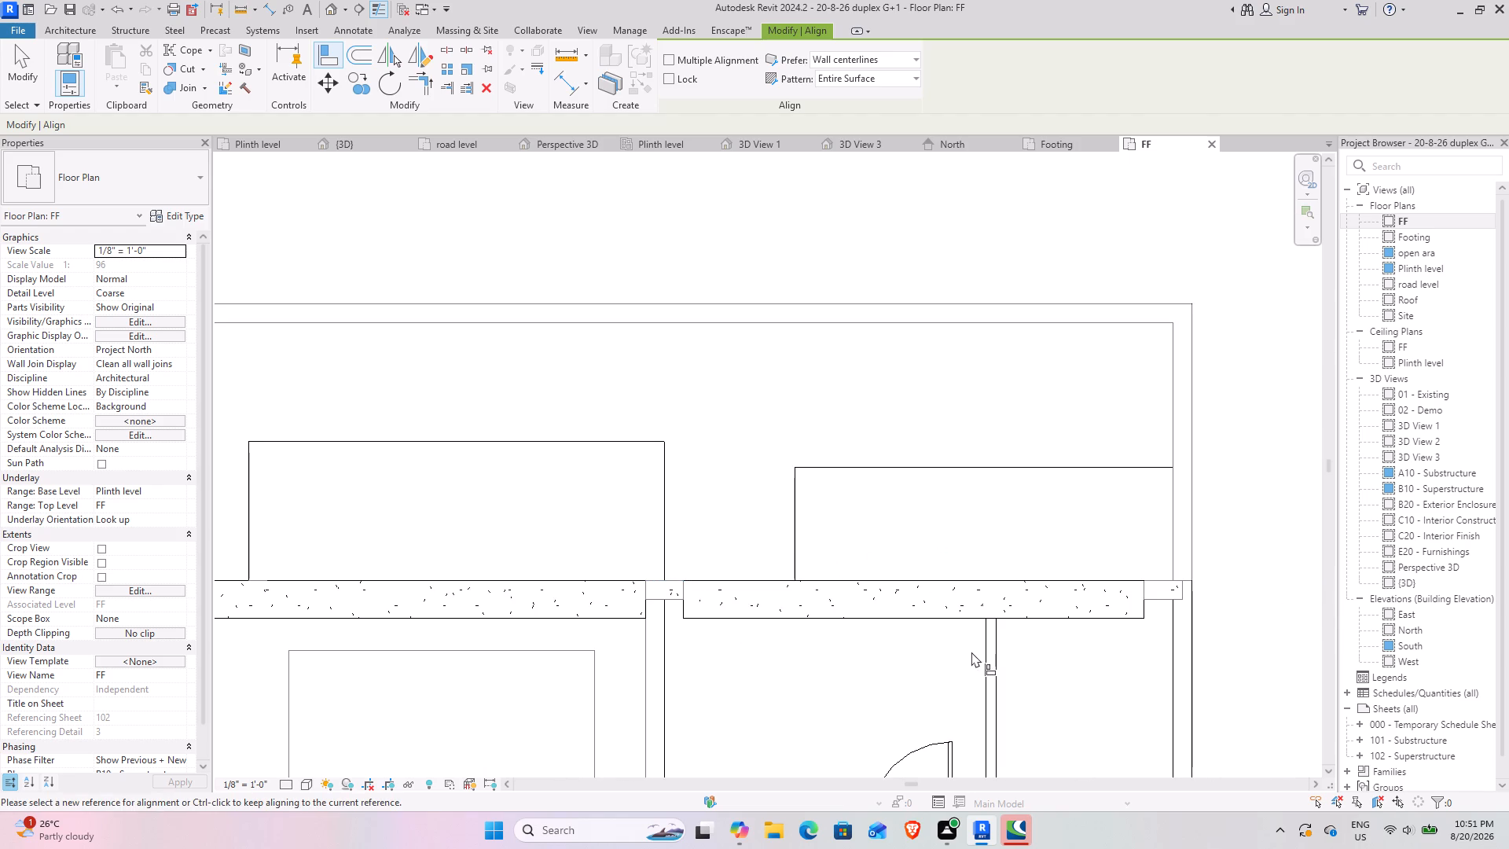
{"action": "middle_click_drag", "start_coordinate": [957, 652], "coordinate": [862, 447]}
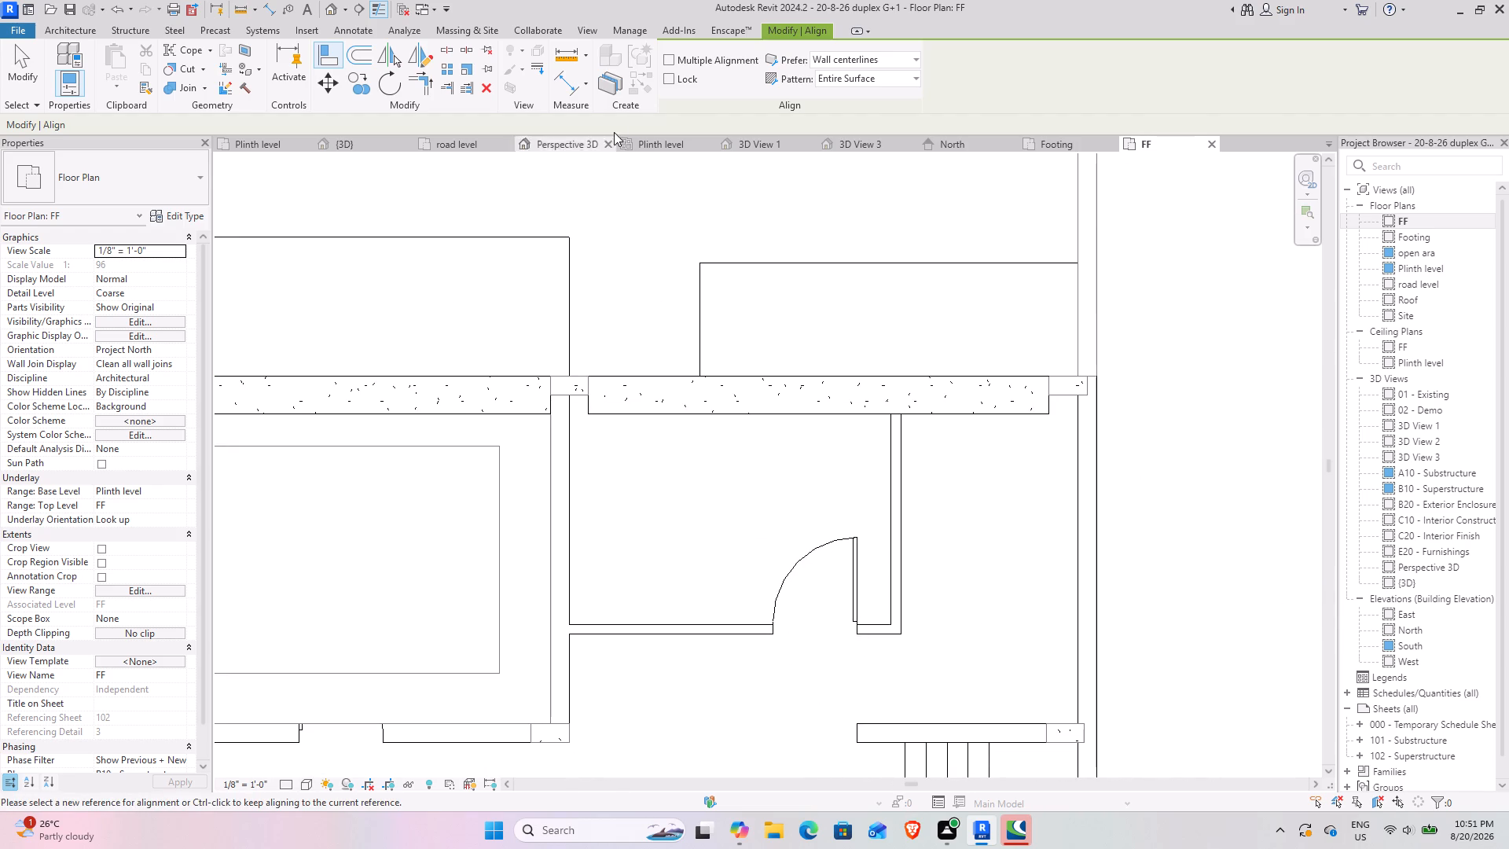
{"action": "key", "text": "Escape"}
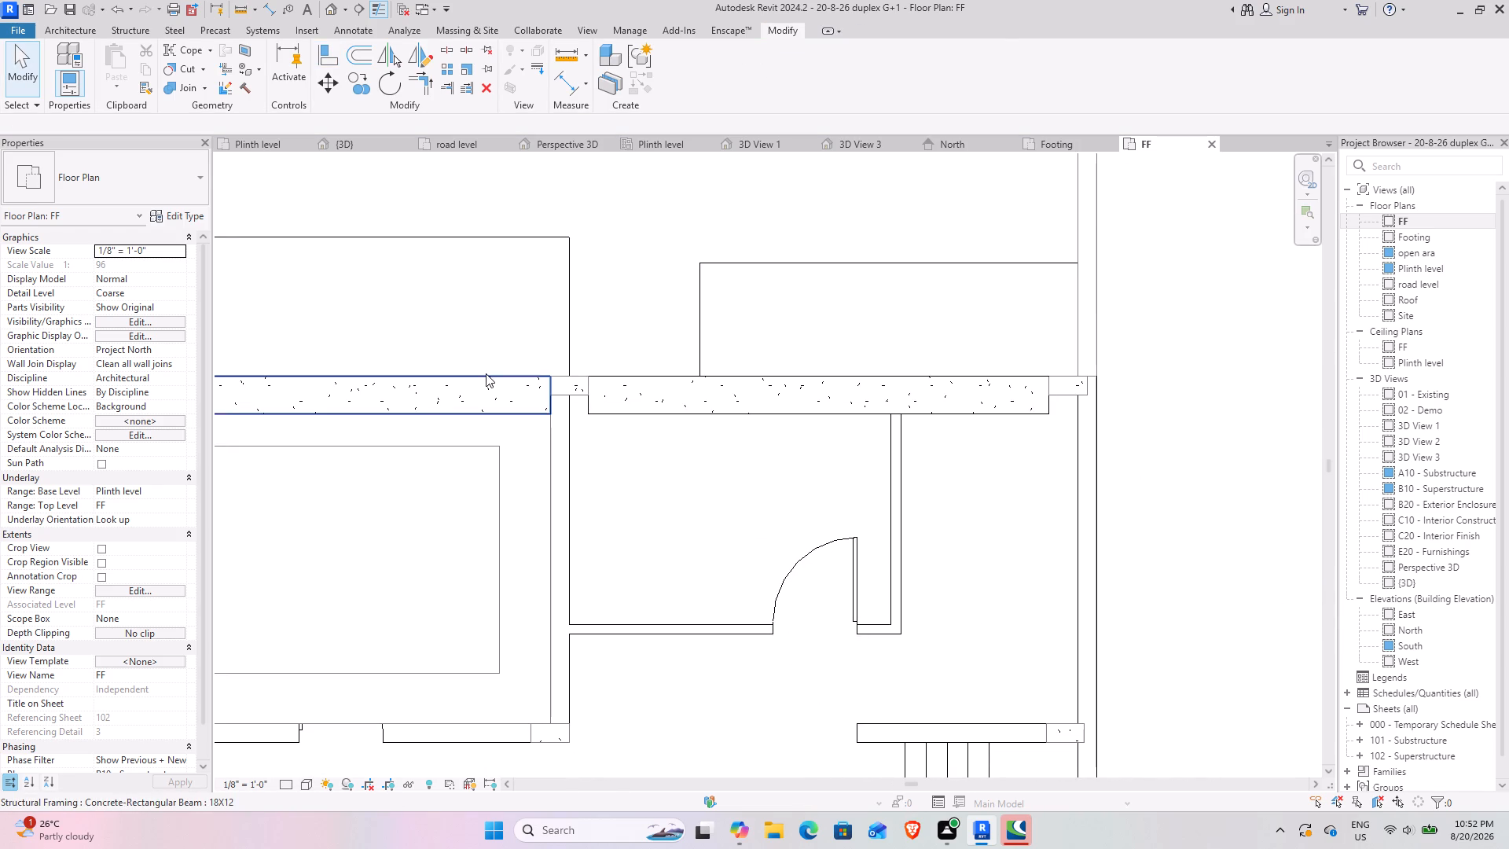
Create a similar 18X12 beam along the east exterior wall, from the northeast corner column to the southeast corner column.
{"action": "left_click", "coordinate": [486, 373]}
{"action": "left_click", "coordinate": [640, 75]}
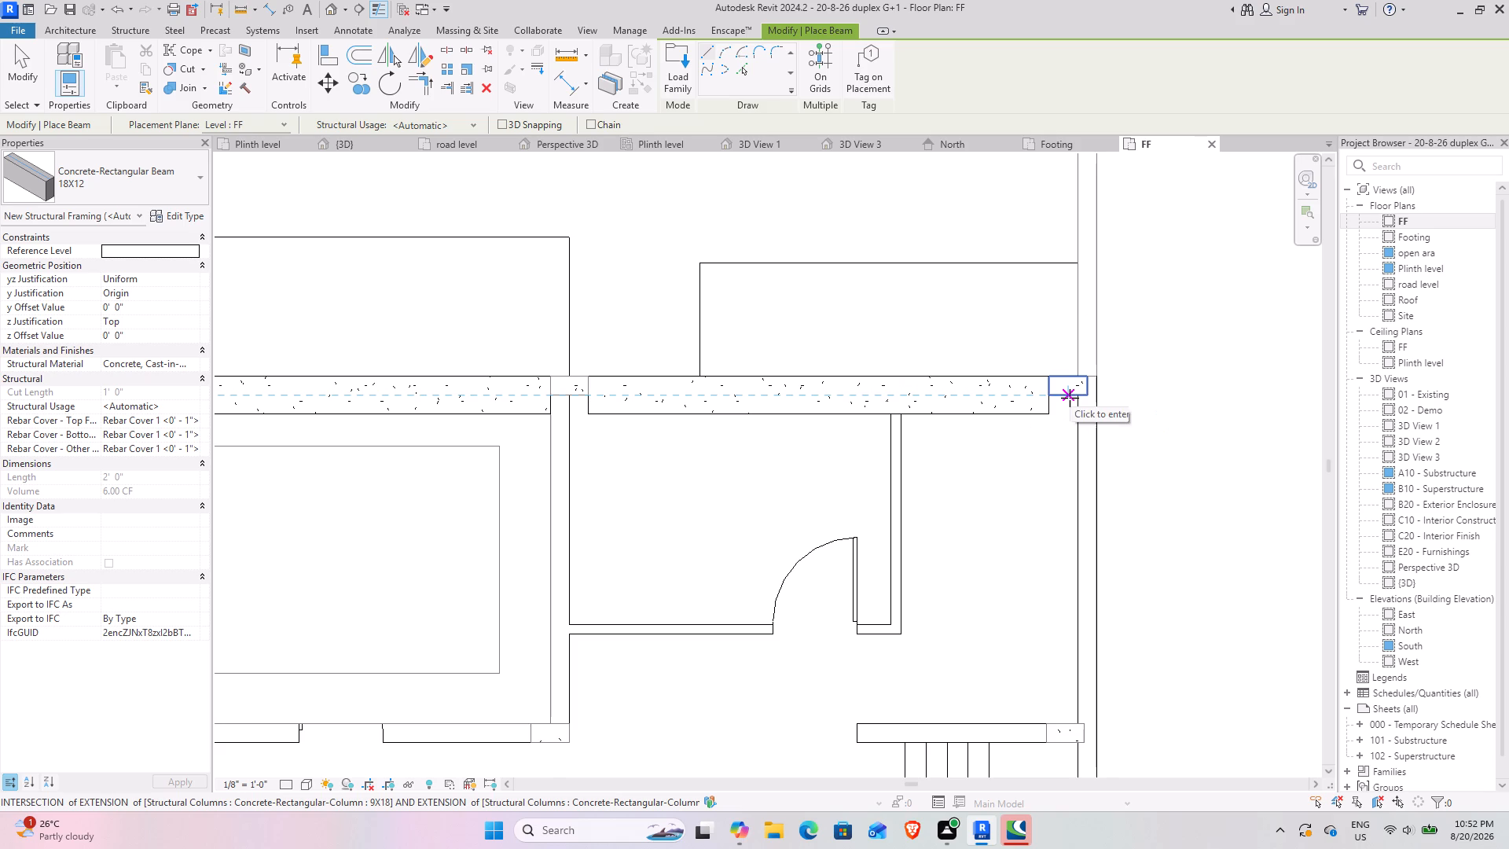
{"action": "scroll", "coordinate": [1070, 398], "scroll_direction": "up", "scroll_amount": 4}
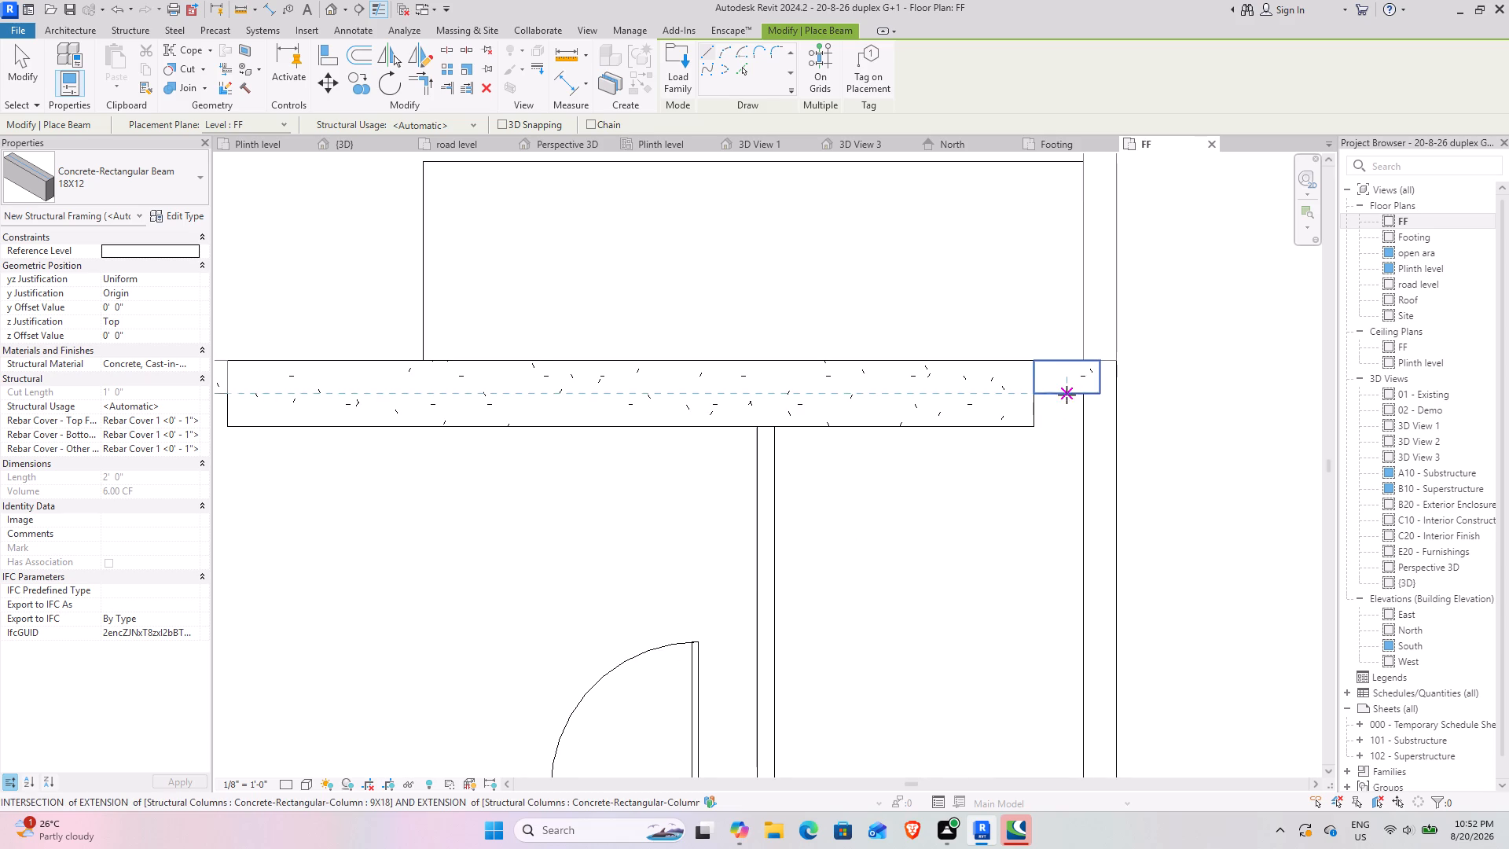
{"action": "left_click", "coordinate": [1067, 393]}
{"action": "scroll", "coordinate": [1074, 553], "scroll_direction": "down", "scroll_amount": 5}
{"action": "middle_click_drag", "start_coordinate": [1061, 565], "coordinate": [1001, 321]}
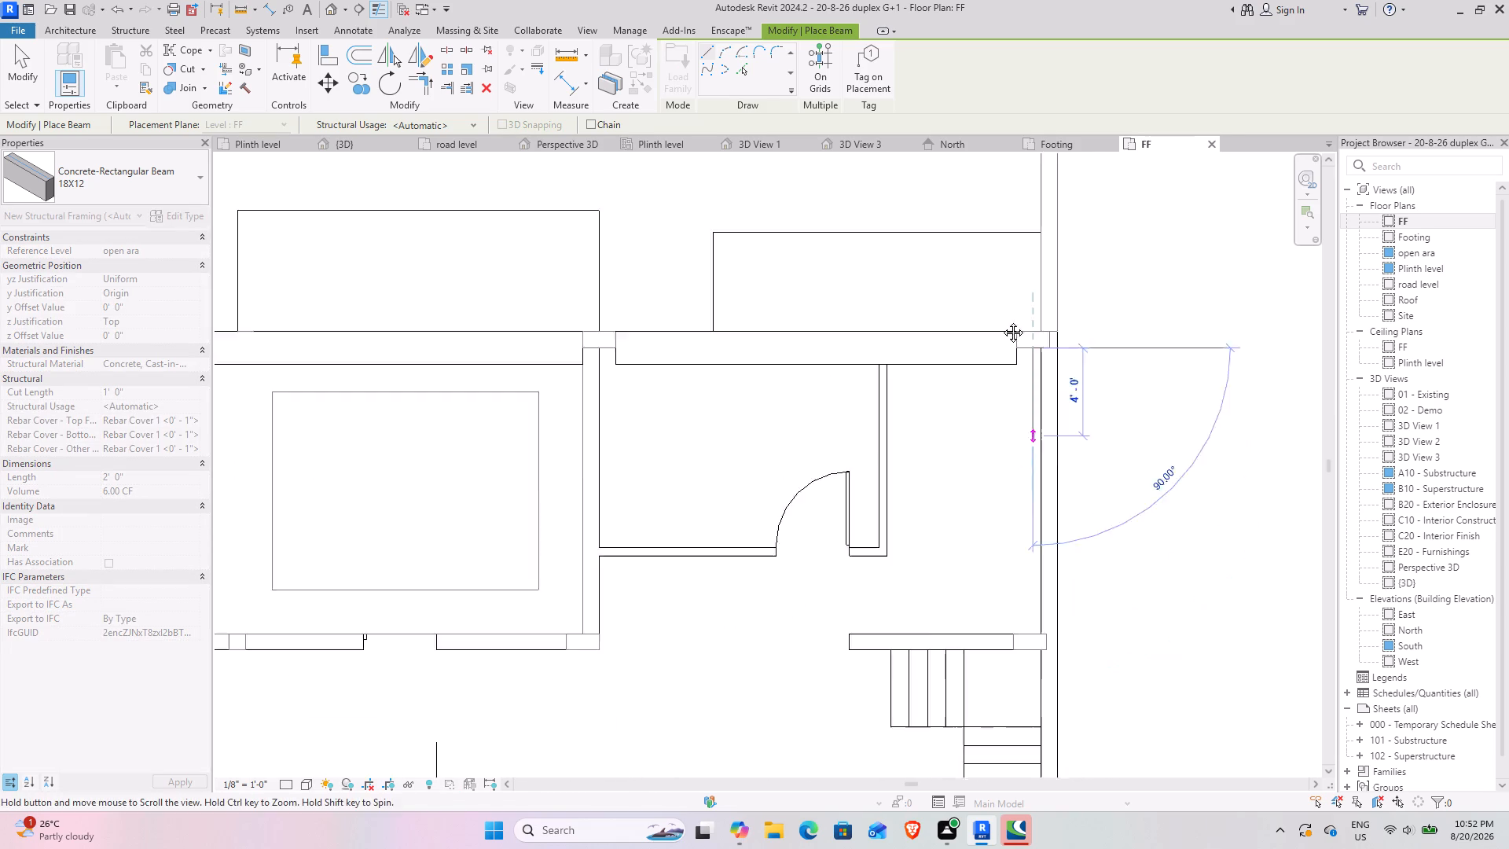
{"action": "middle_click_drag", "start_coordinate": [1001, 321], "coordinate": [1000, 288]}
{"action": "middle_click_drag", "start_coordinate": [993, 658], "coordinate": [1005, 345]}
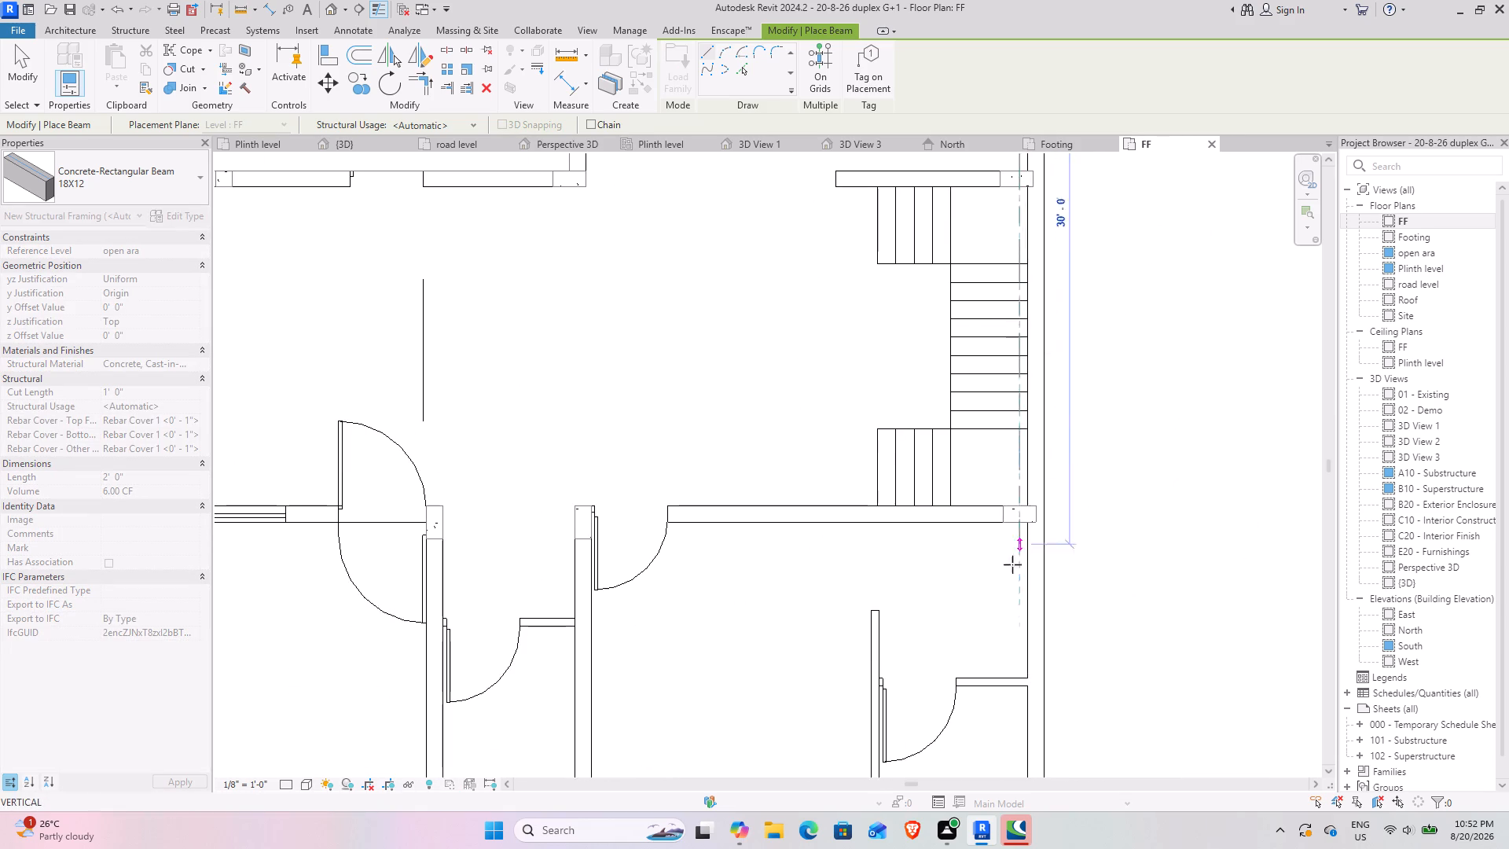
{"action": "middle_click_drag", "start_coordinate": [1001, 658], "coordinate": [985, 360]}
{"action": "middle_click_drag", "start_coordinate": [1015, 656], "coordinate": [997, 498]}
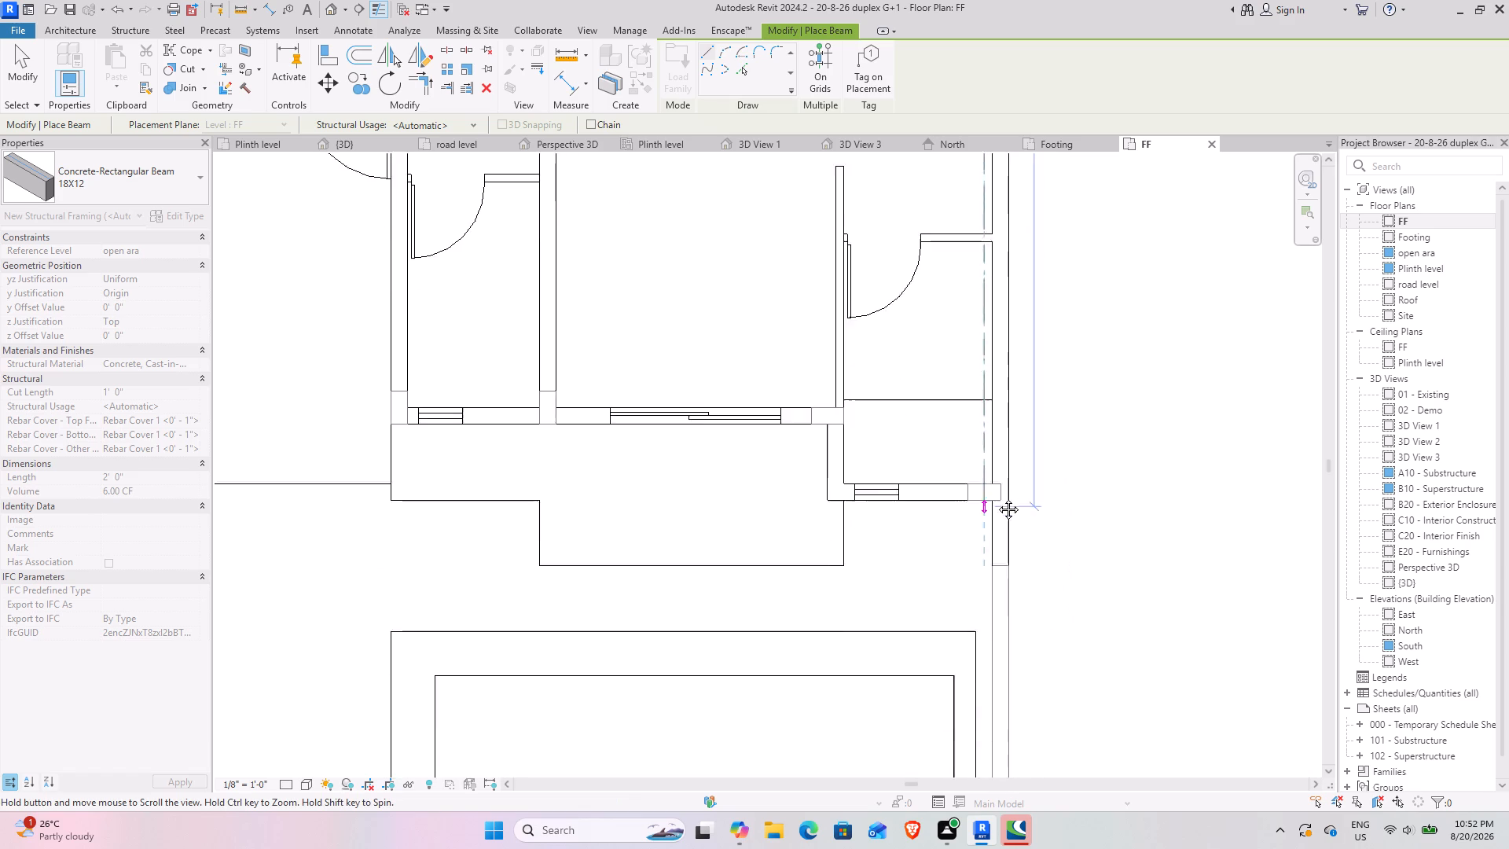
{"action": "middle_click_drag", "start_coordinate": [997, 498], "coordinate": [945, 531]}
{"action": "scroll", "coordinate": [951, 494], "scroll_direction": "up", "scroll_amount": 3}
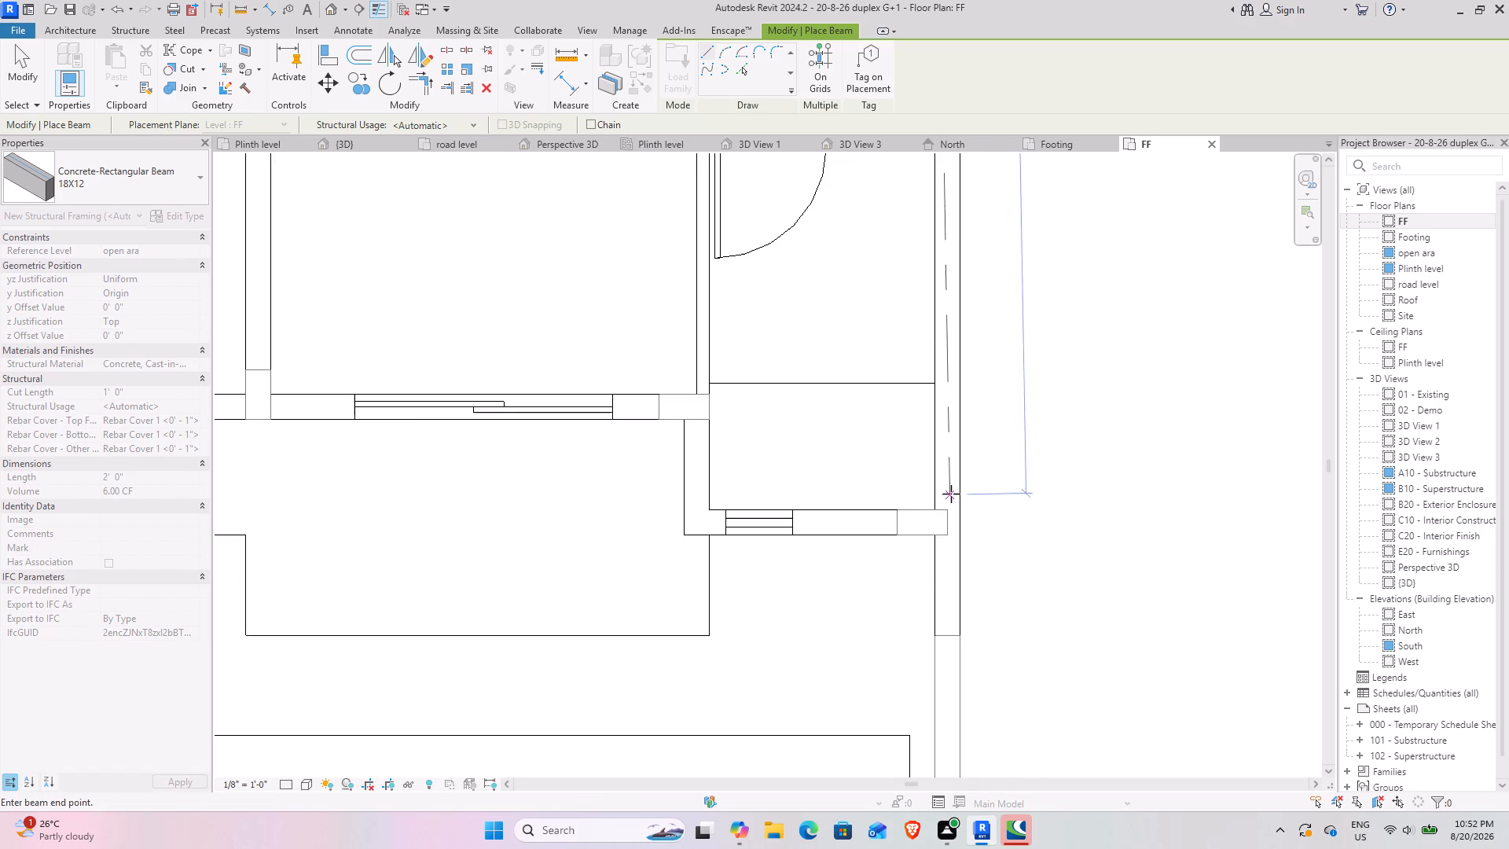
{"action": "scroll", "coordinate": [935, 502], "scroll_direction": "up", "scroll_amount": 3}
{"action": "left_click", "coordinate": [916, 513]}
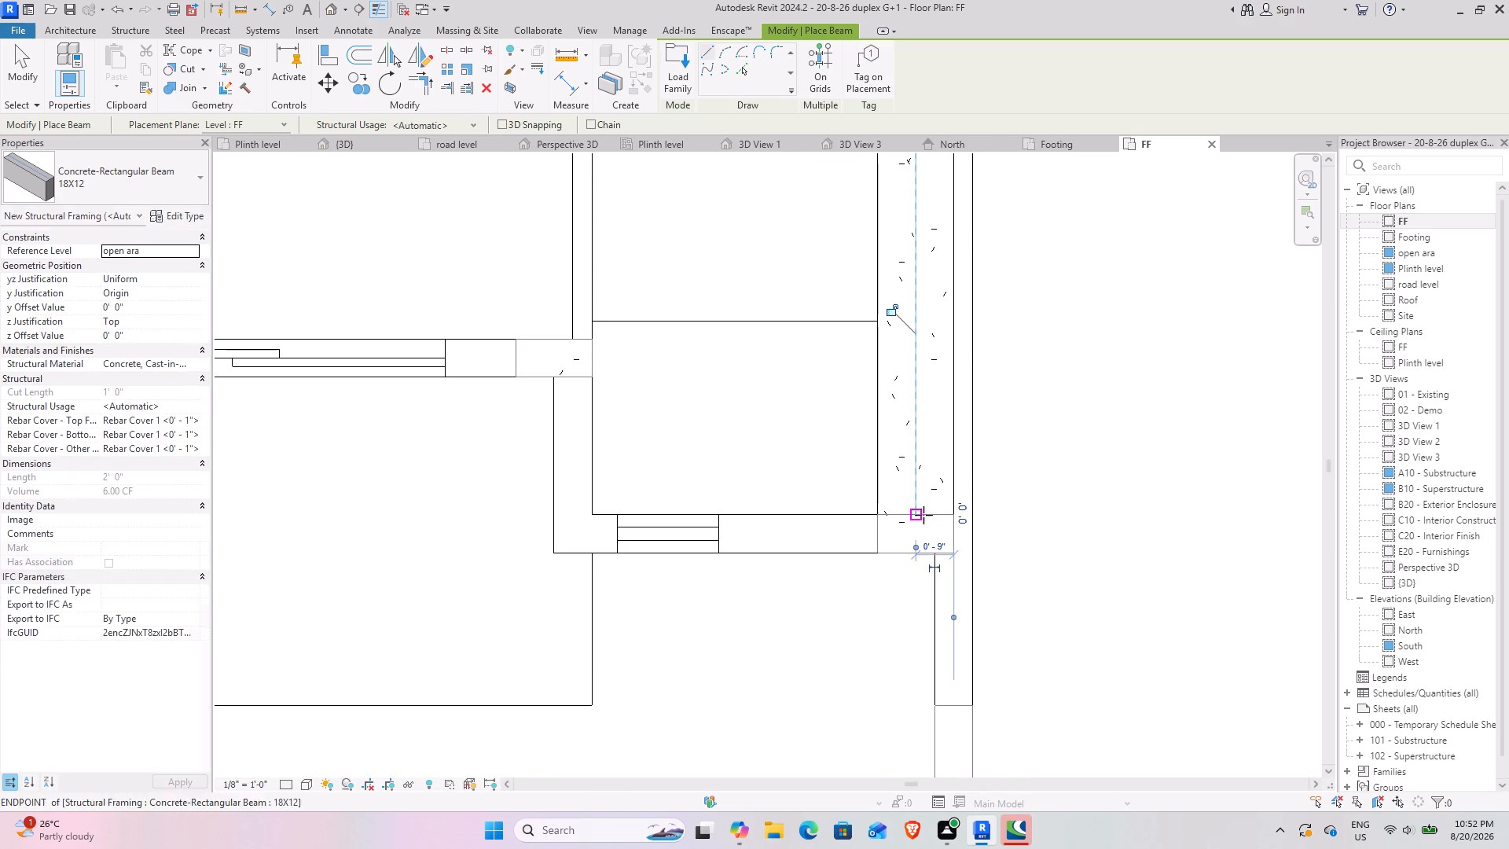
Draw an 18X12 cross beam from the column at the east end of the sliding-window wall to the east wall beam.
{"action": "middle_click_drag", "start_coordinate": [748, 587], "coordinate": [964, 674]}
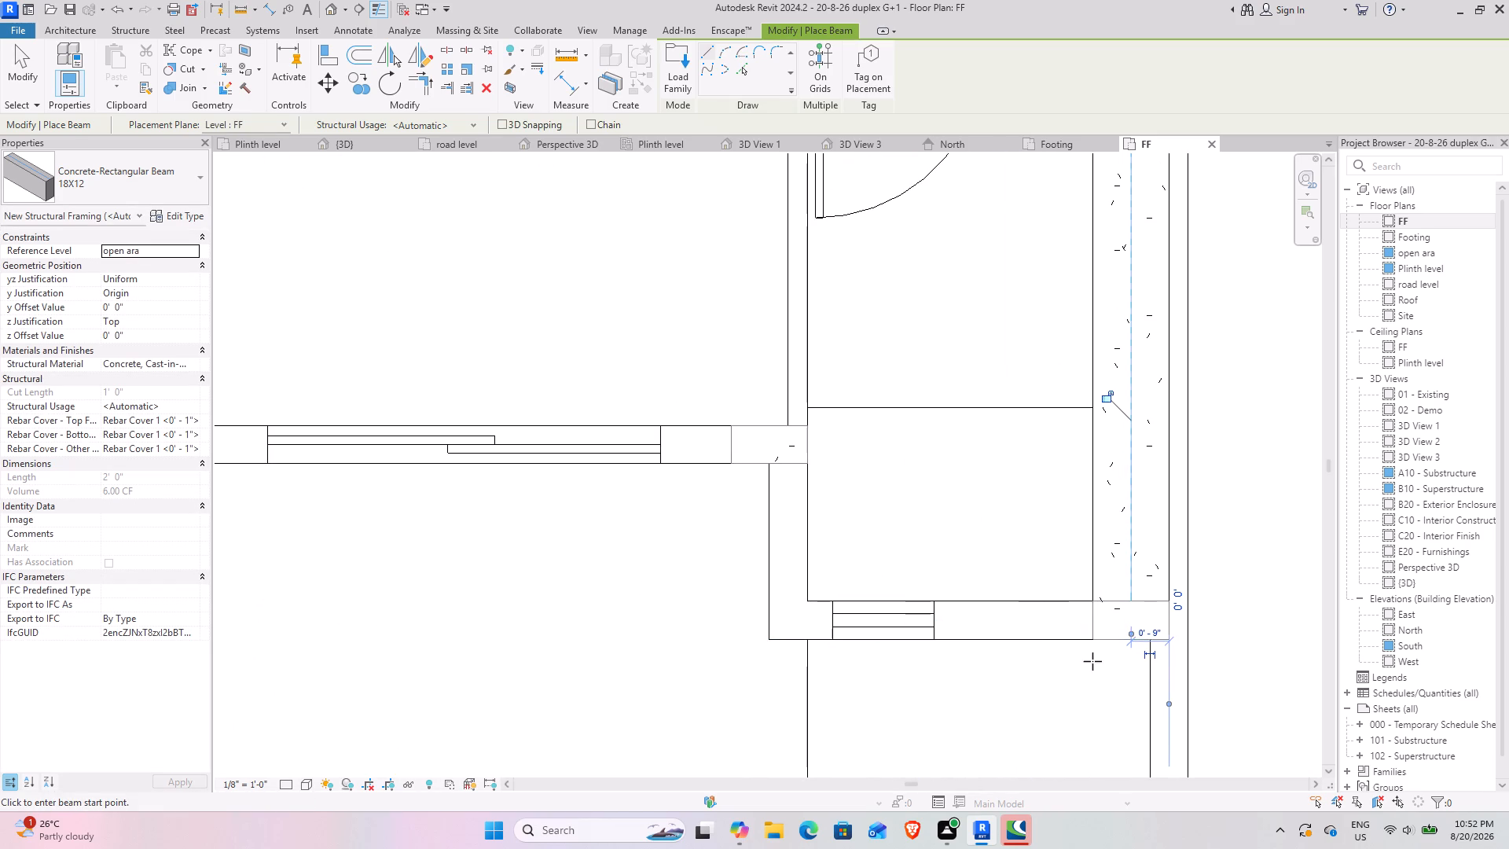
{"action": "middle_click_drag", "start_coordinate": [961, 469], "coordinate": [987, 596]}
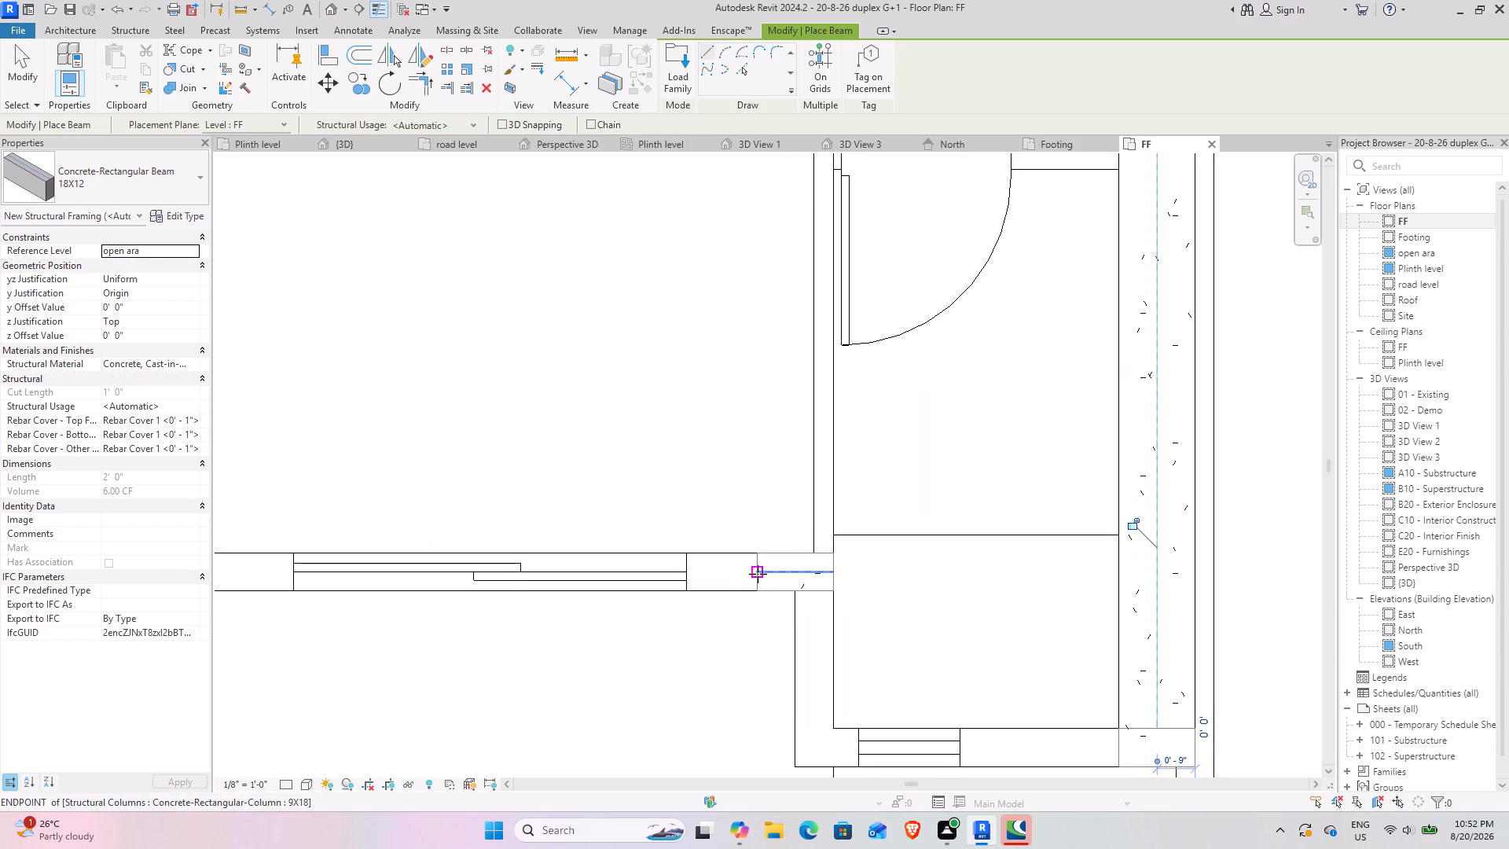
{"action": "left_click", "coordinate": [758, 574]}
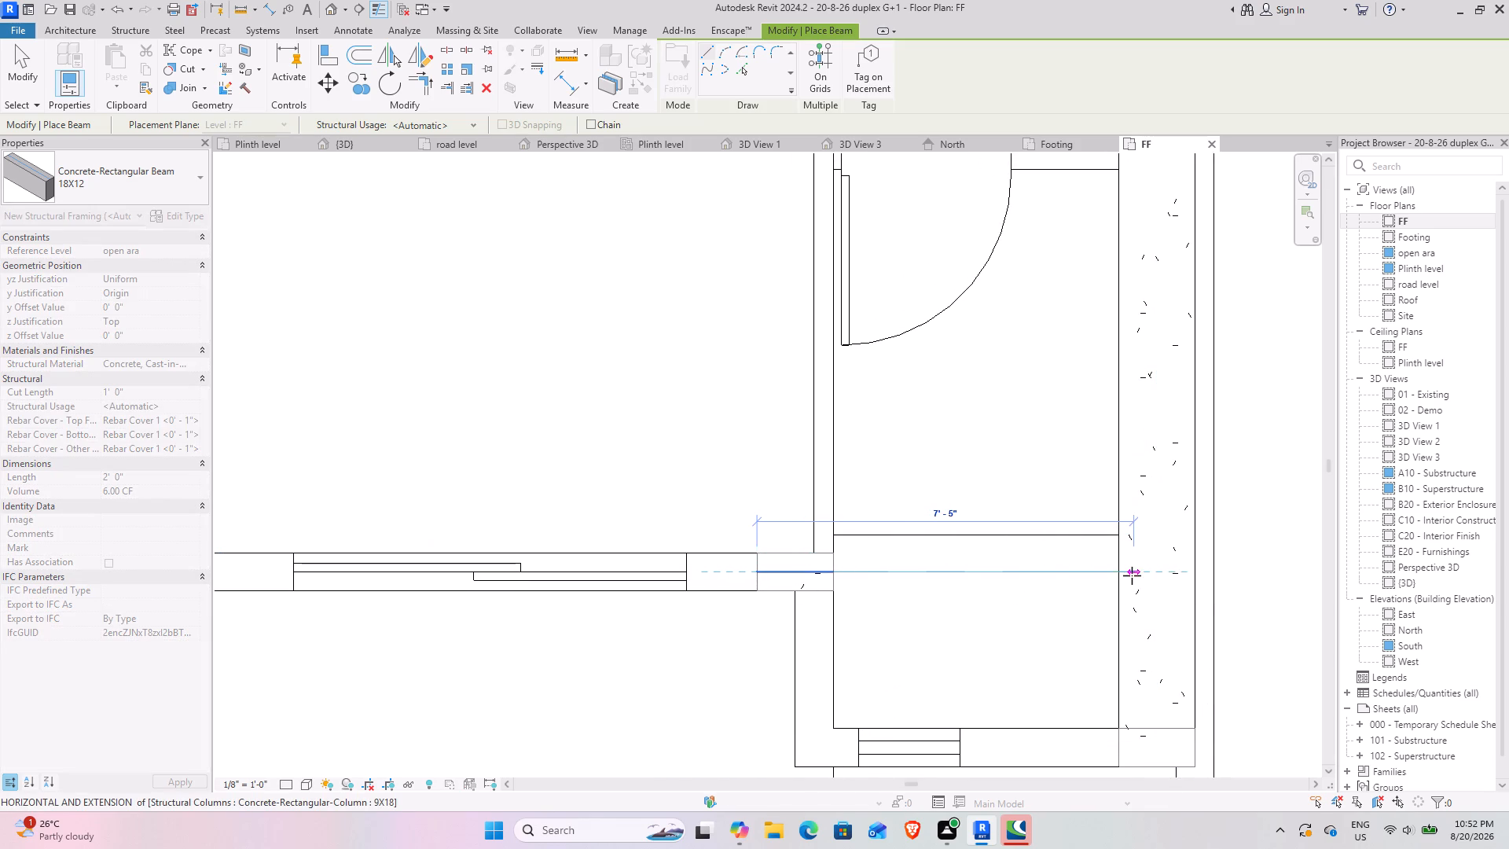
{"action": "left_click", "coordinate": [1125, 572]}
{"action": "middle_click_drag", "start_coordinate": [851, 593], "coordinate": [890, 593]}
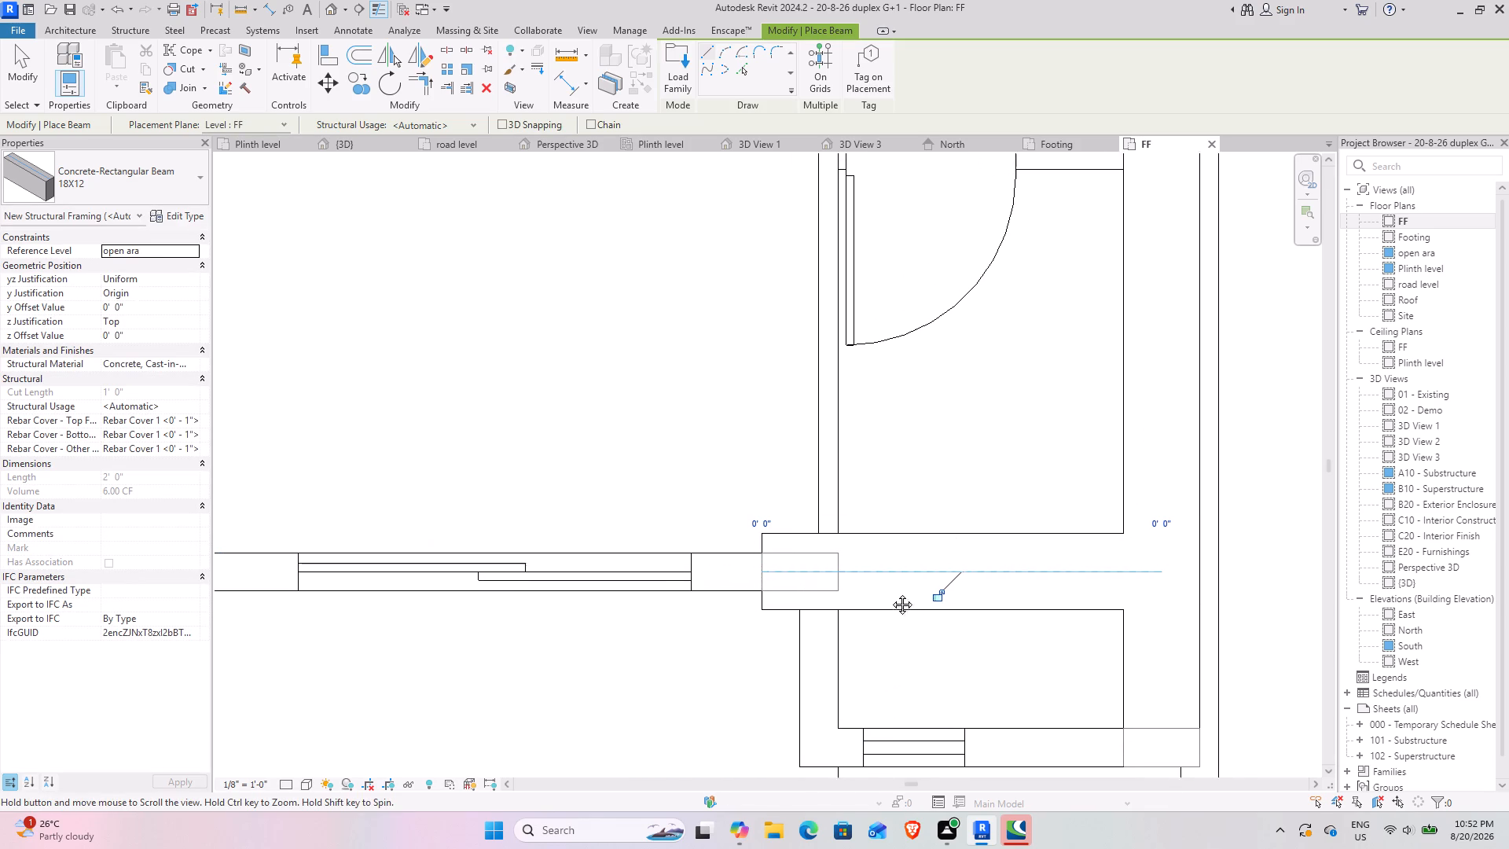
{"action": "middle_click_drag", "start_coordinate": [890, 593], "coordinate": [1138, 587]}
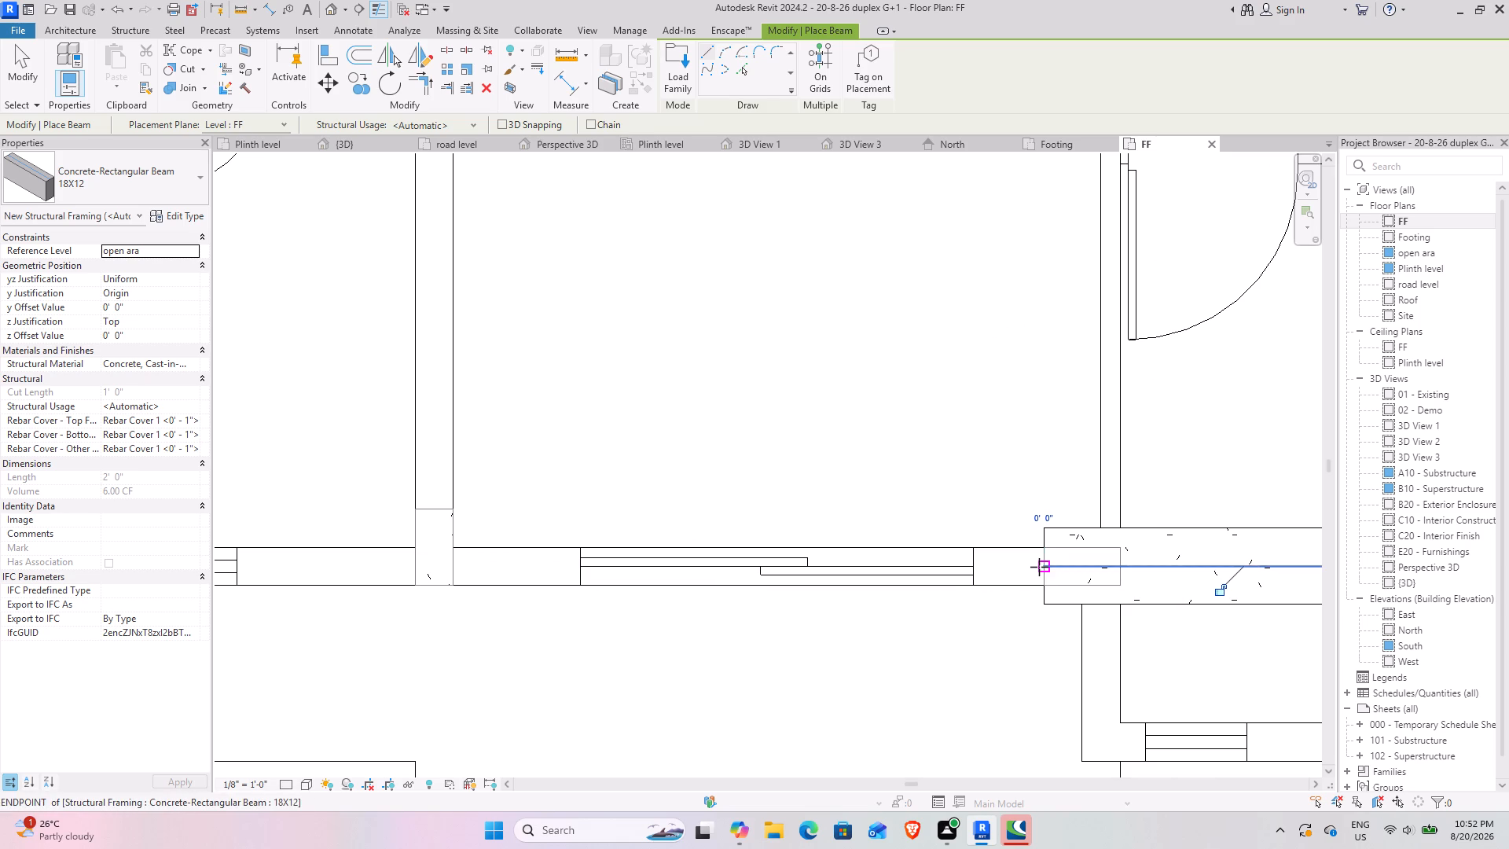
{"action": "key", "text": "Escape"}
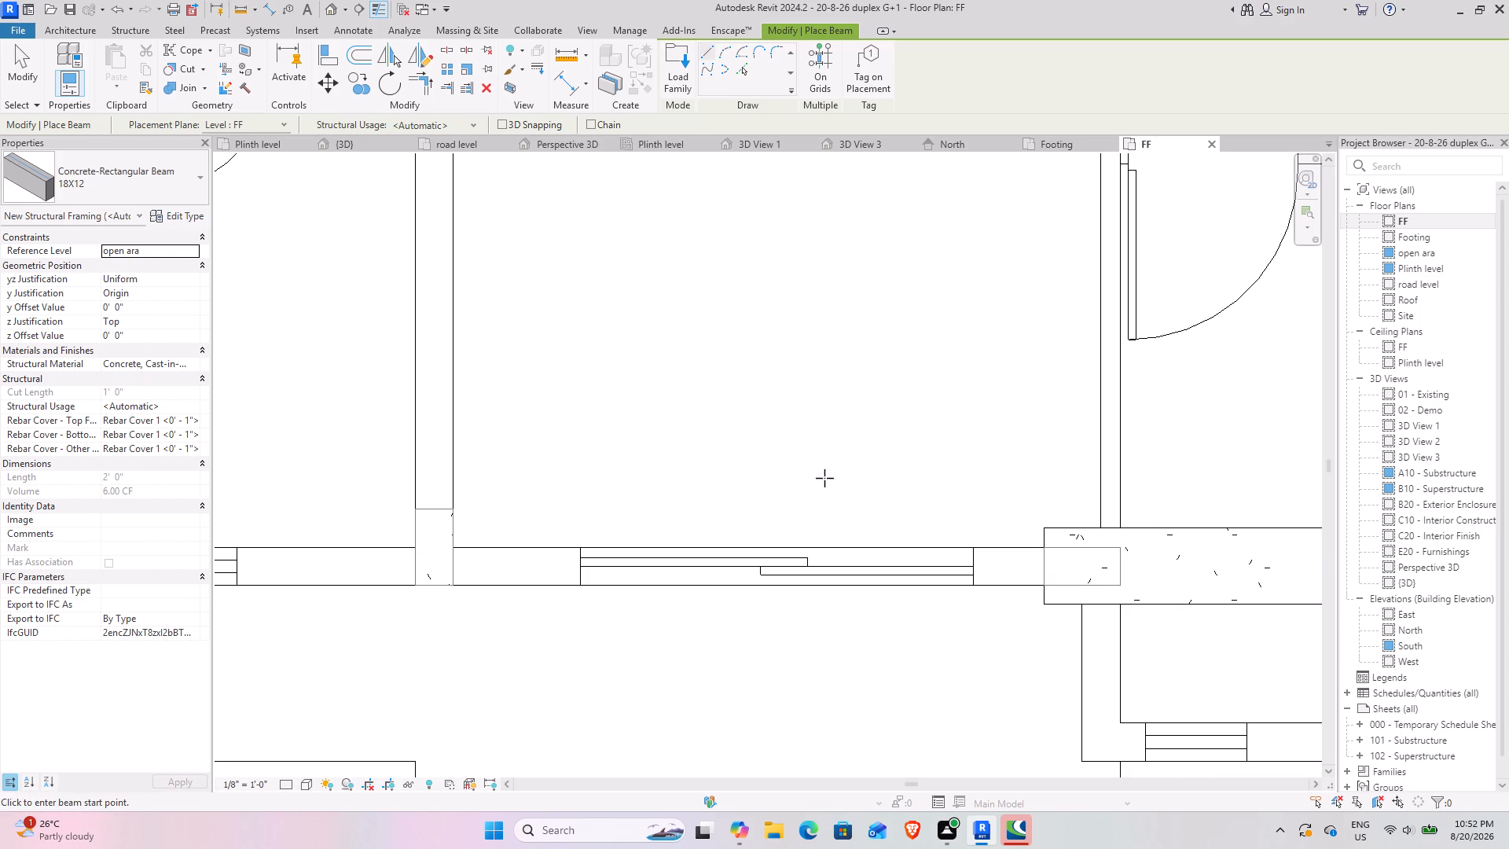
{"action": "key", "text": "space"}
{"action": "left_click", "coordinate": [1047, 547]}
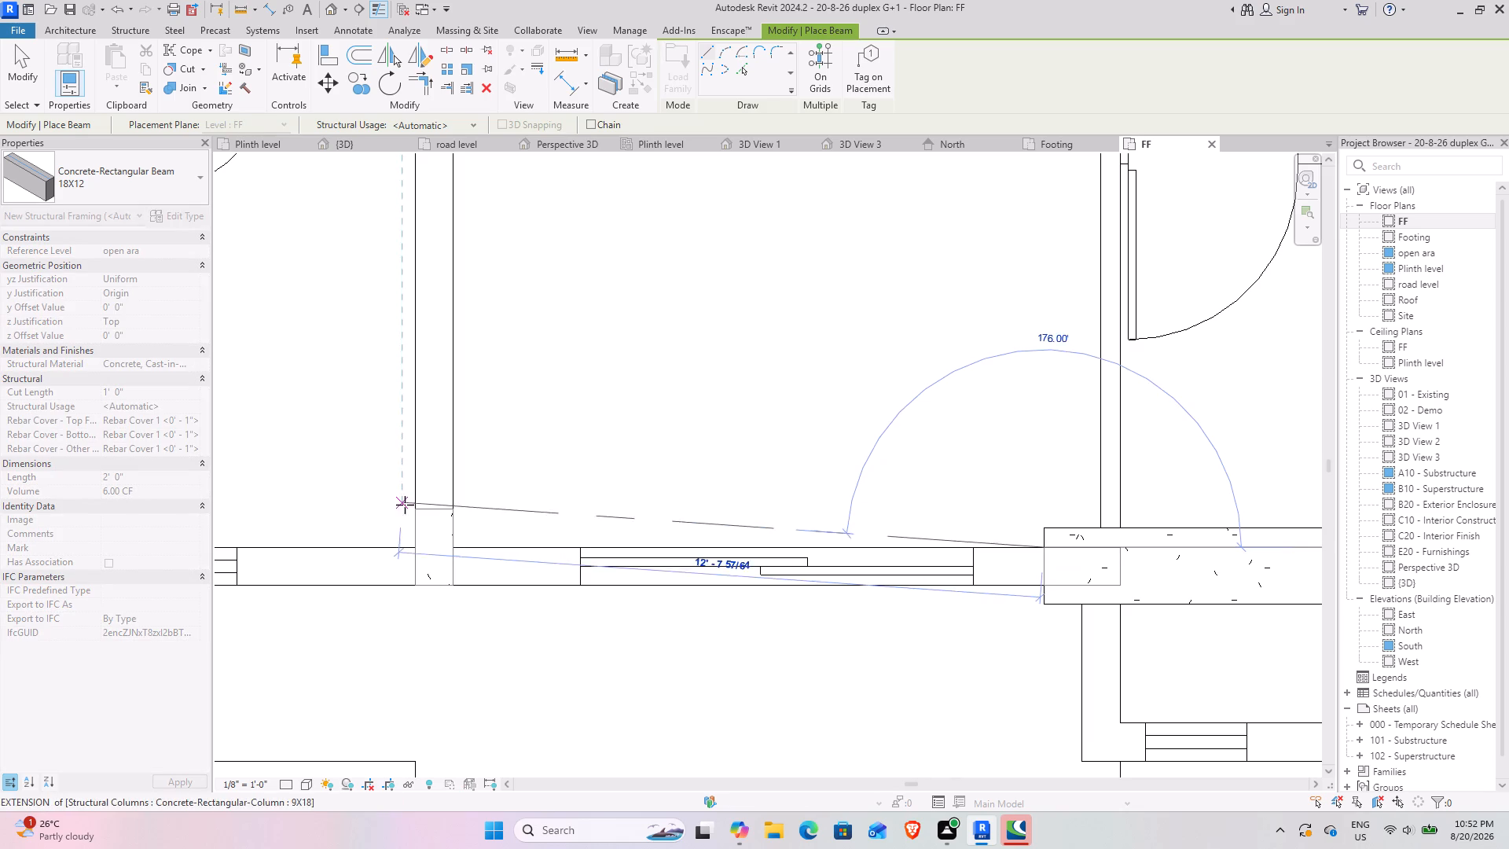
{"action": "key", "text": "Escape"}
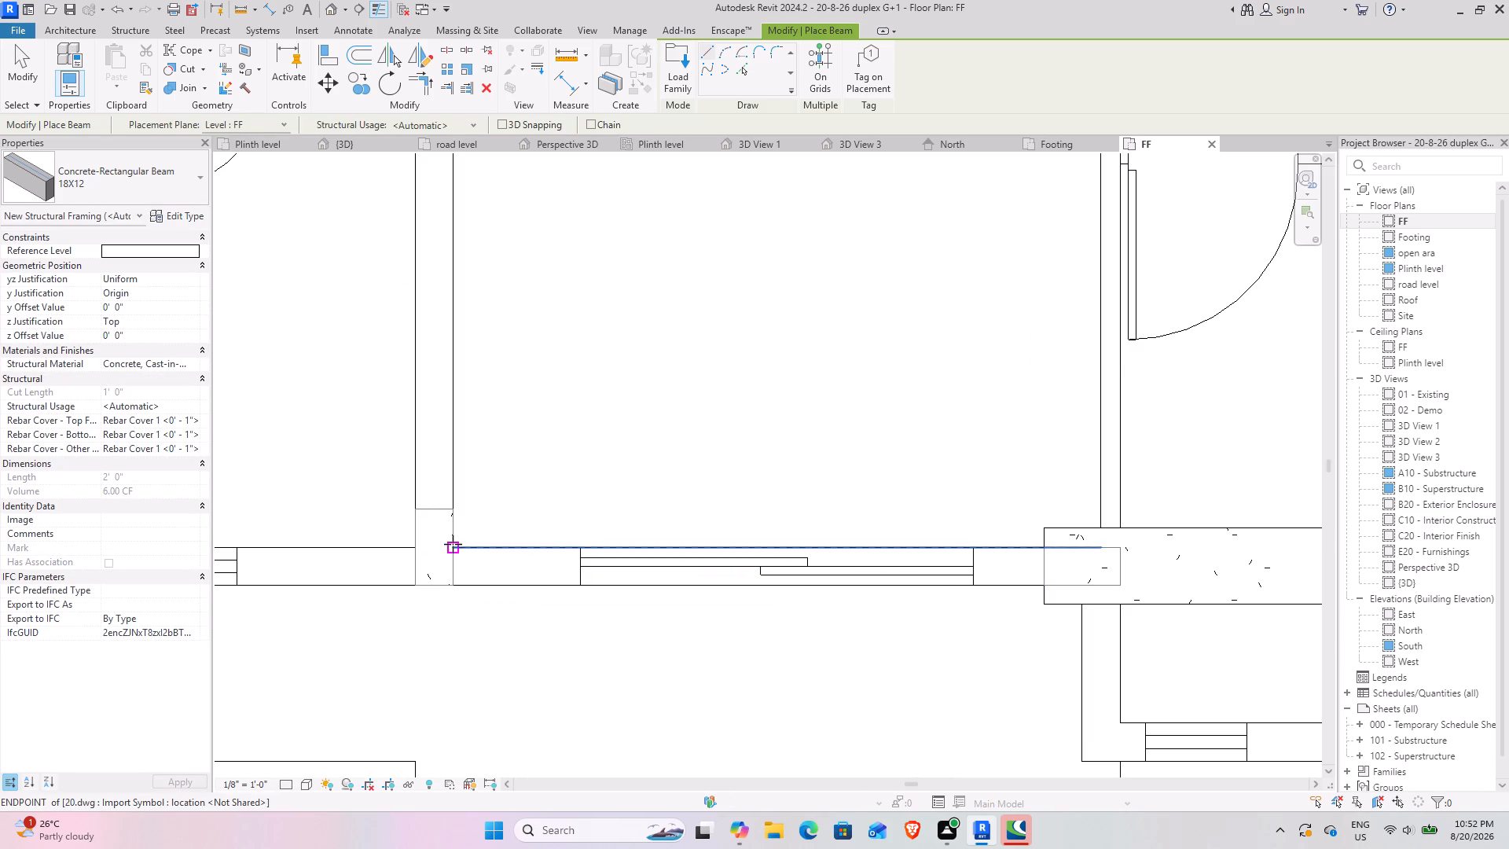
Draw an 18X12 beam about 11' 7 1/2" long along the sliding-window wall, between its west column and the cross beam's column.
{"action": "left_click", "coordinate": [451, 550]}
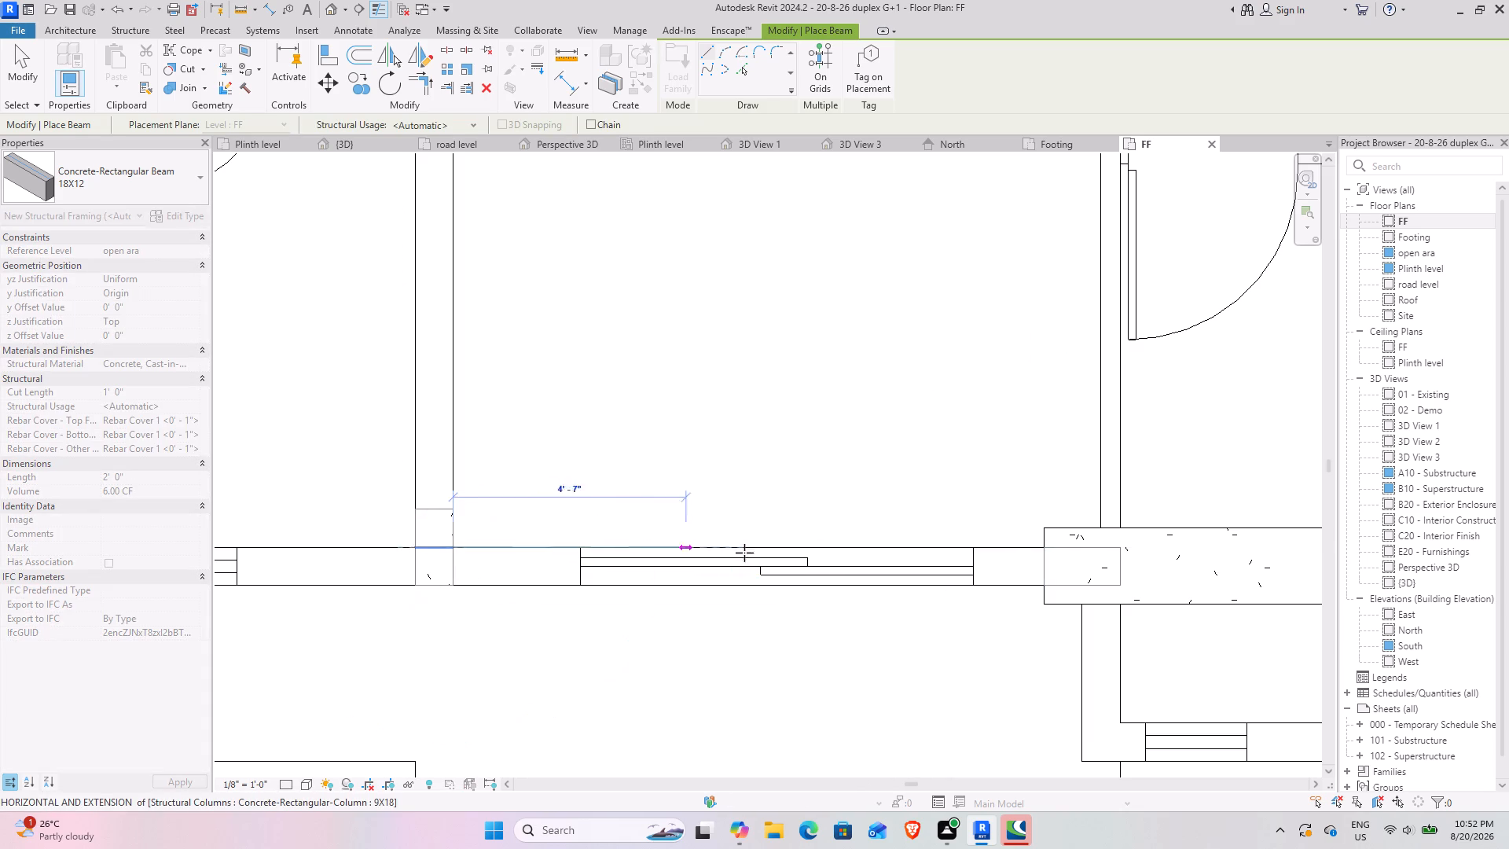
{"action": "middle_click_drag", "start_coordinate": [1002, 555], "coordinate": [793, 513]}
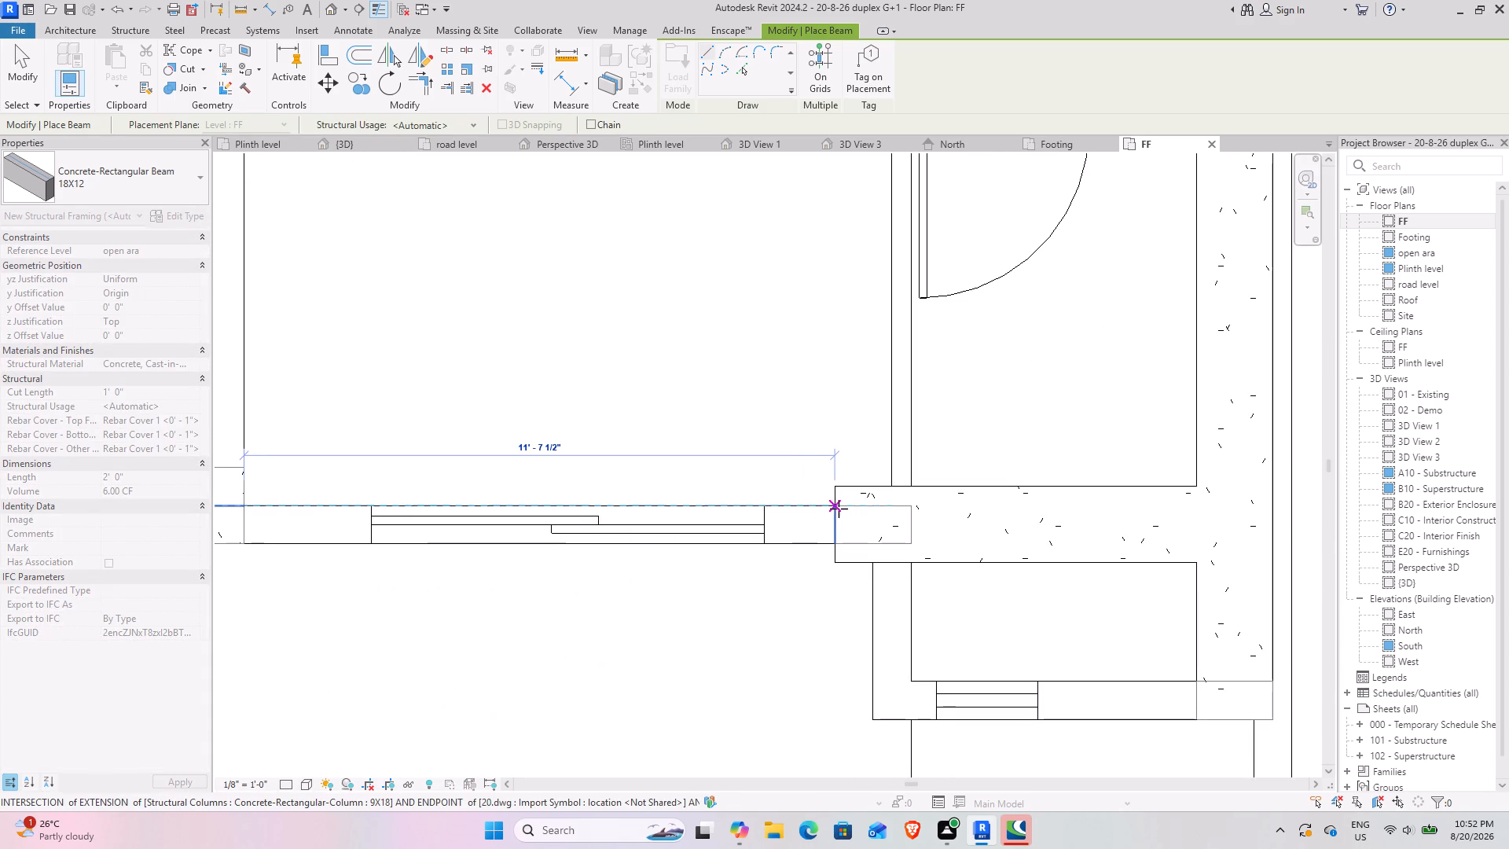
{"action": "left_click", "coordinate": [839, 509]}
{"action": "key", "text": "Escape"}
{"action": "key", "text": "Escape"}
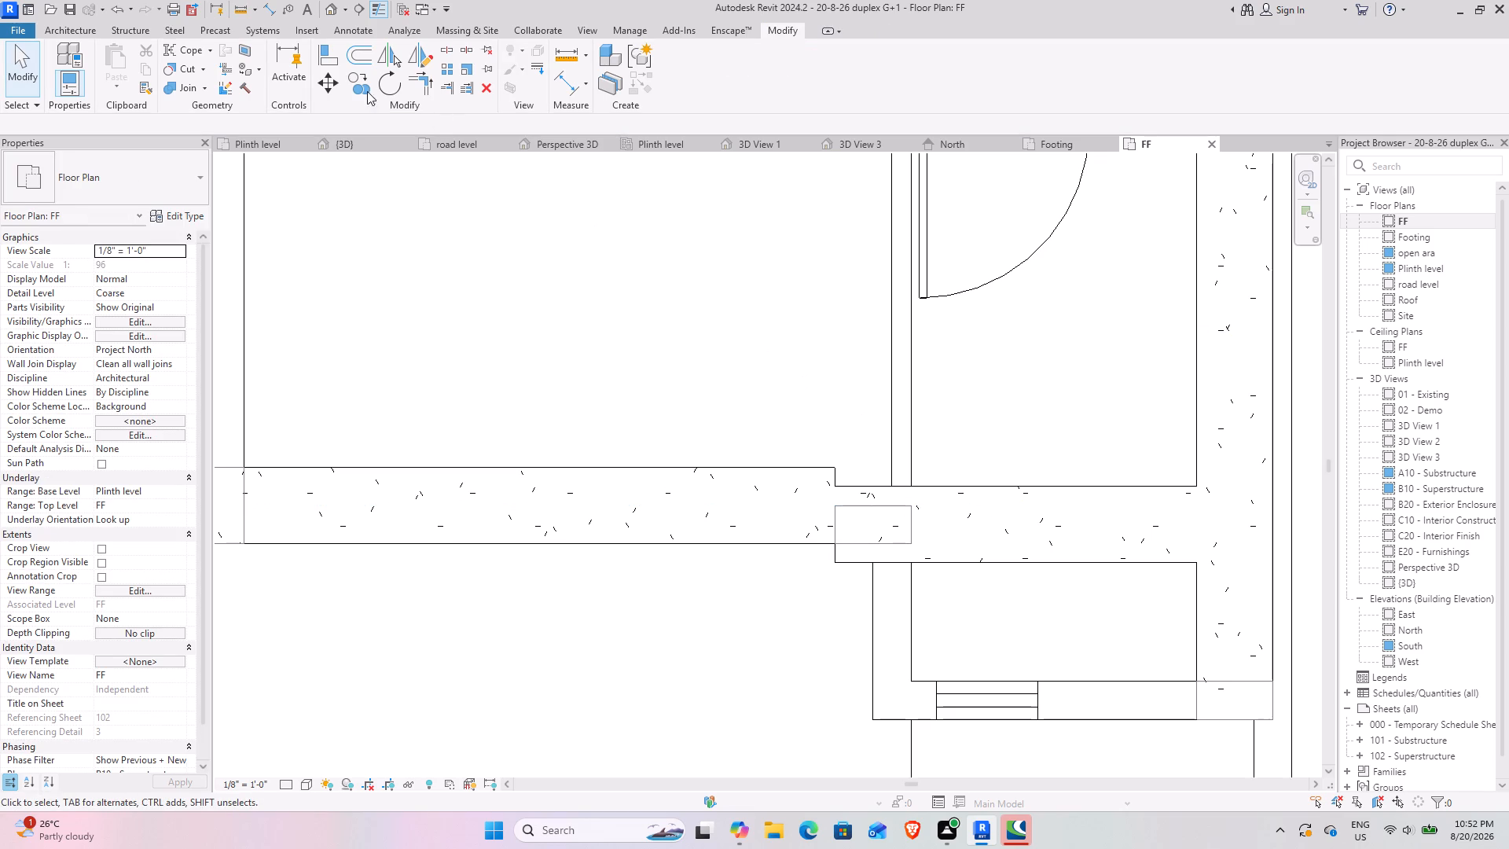
Align the north face of the cross beam to the east wall with the north face of the sliding-window wall beam.
{"action": "left_click", "coordinate": [332, 62]}
{"action": "left_click", "coordinate": [788, 470]}
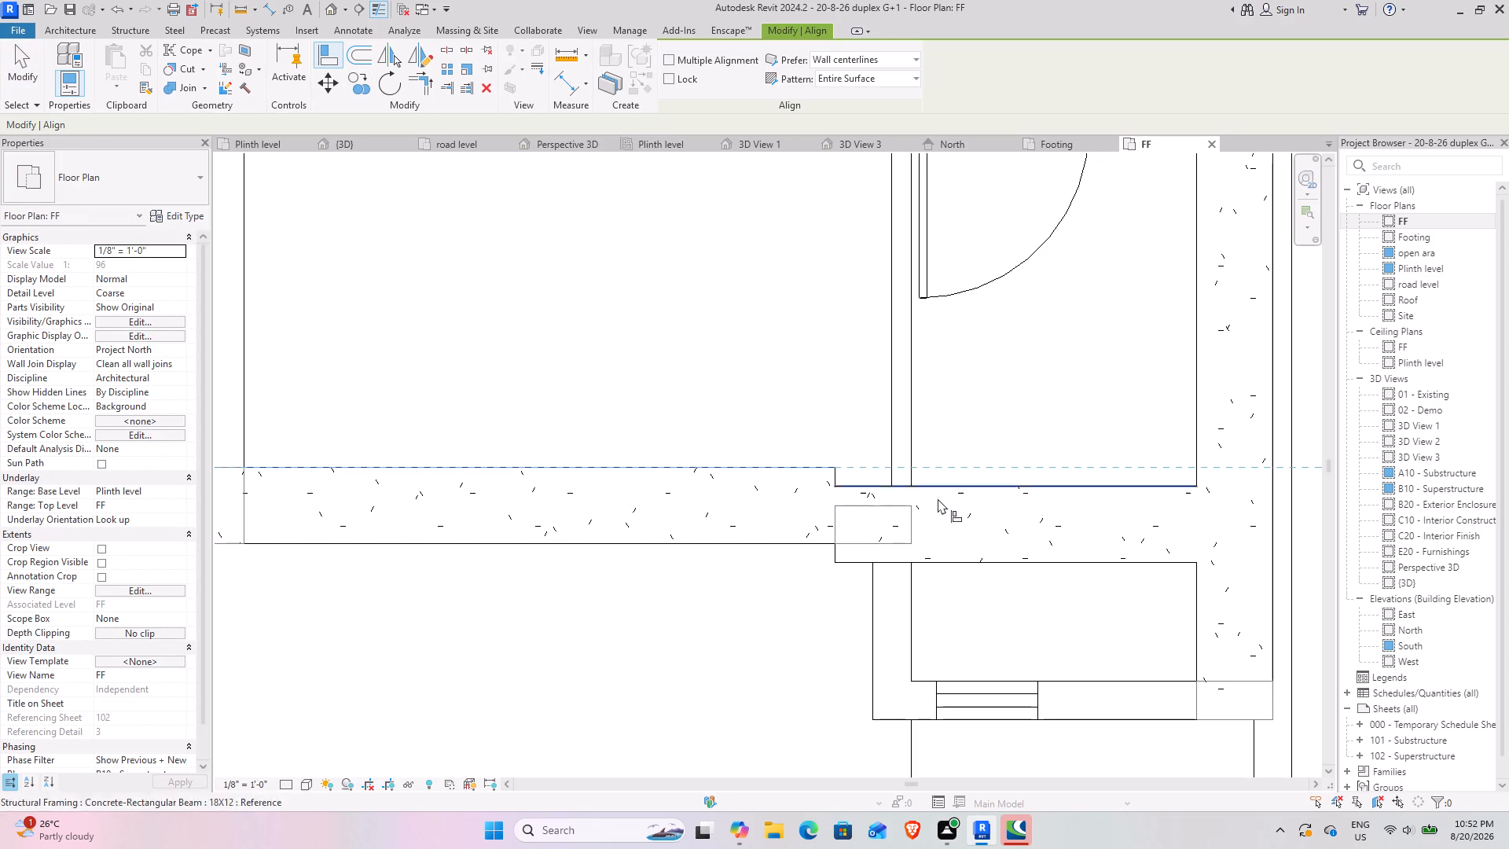
{"action": "left_click", "coordinate": [993, 491]}
{"action": "key", "text": "Escape"}
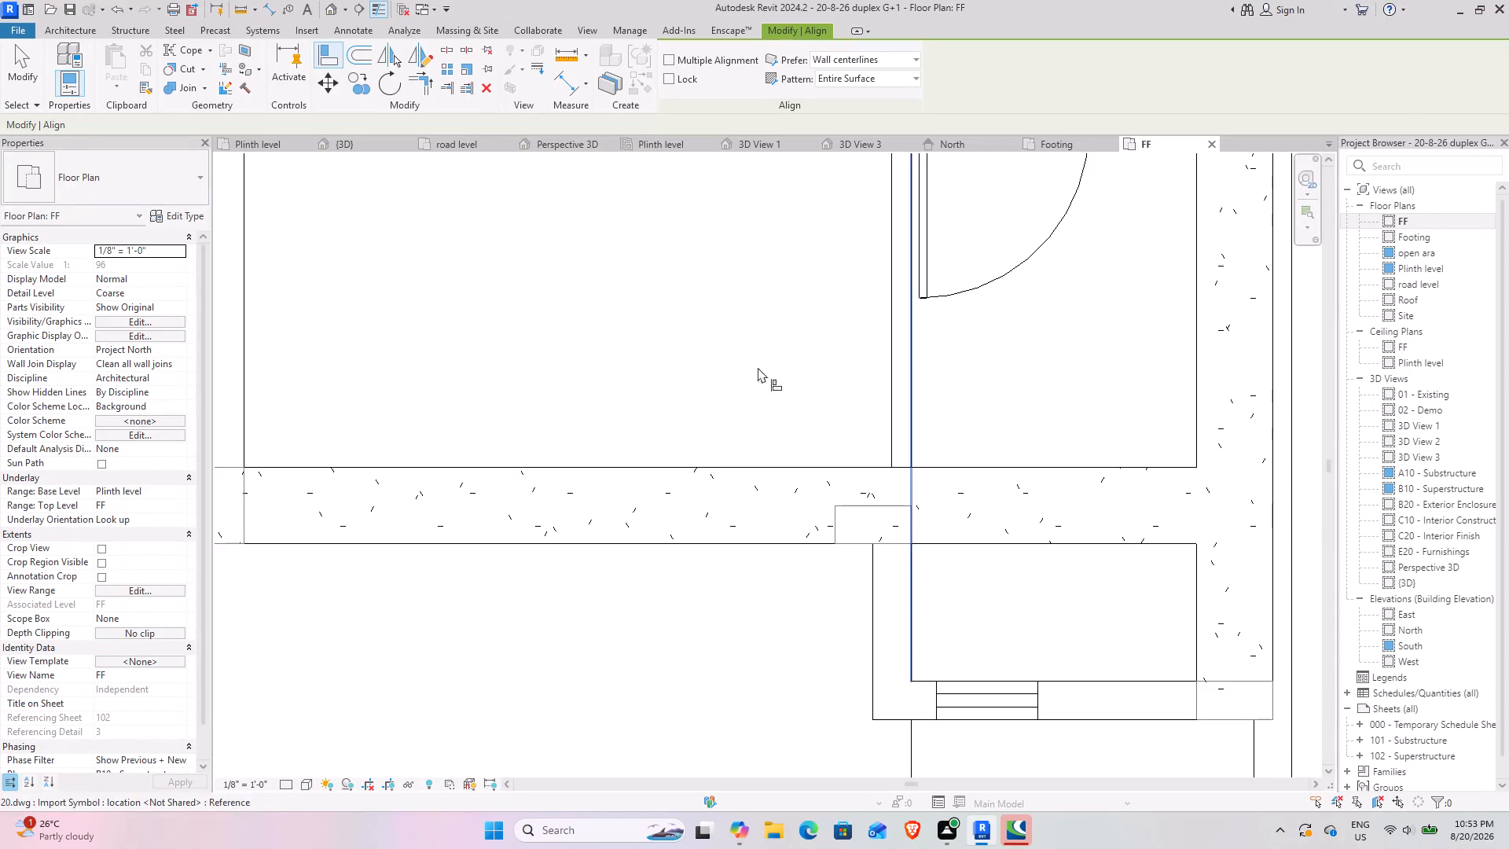
Create a similar 18X12 beam about 6' 0" long westward along the small-window wall, between the inner faces of its two columns.
{"action": "scroll", "coordinate": [775, 383], "scroll_direction": "down", "scroll_amount": 4}
{"action": "middle_click_drag", "start_coordinate": [648, 425], "coordinate": [923, 543]}
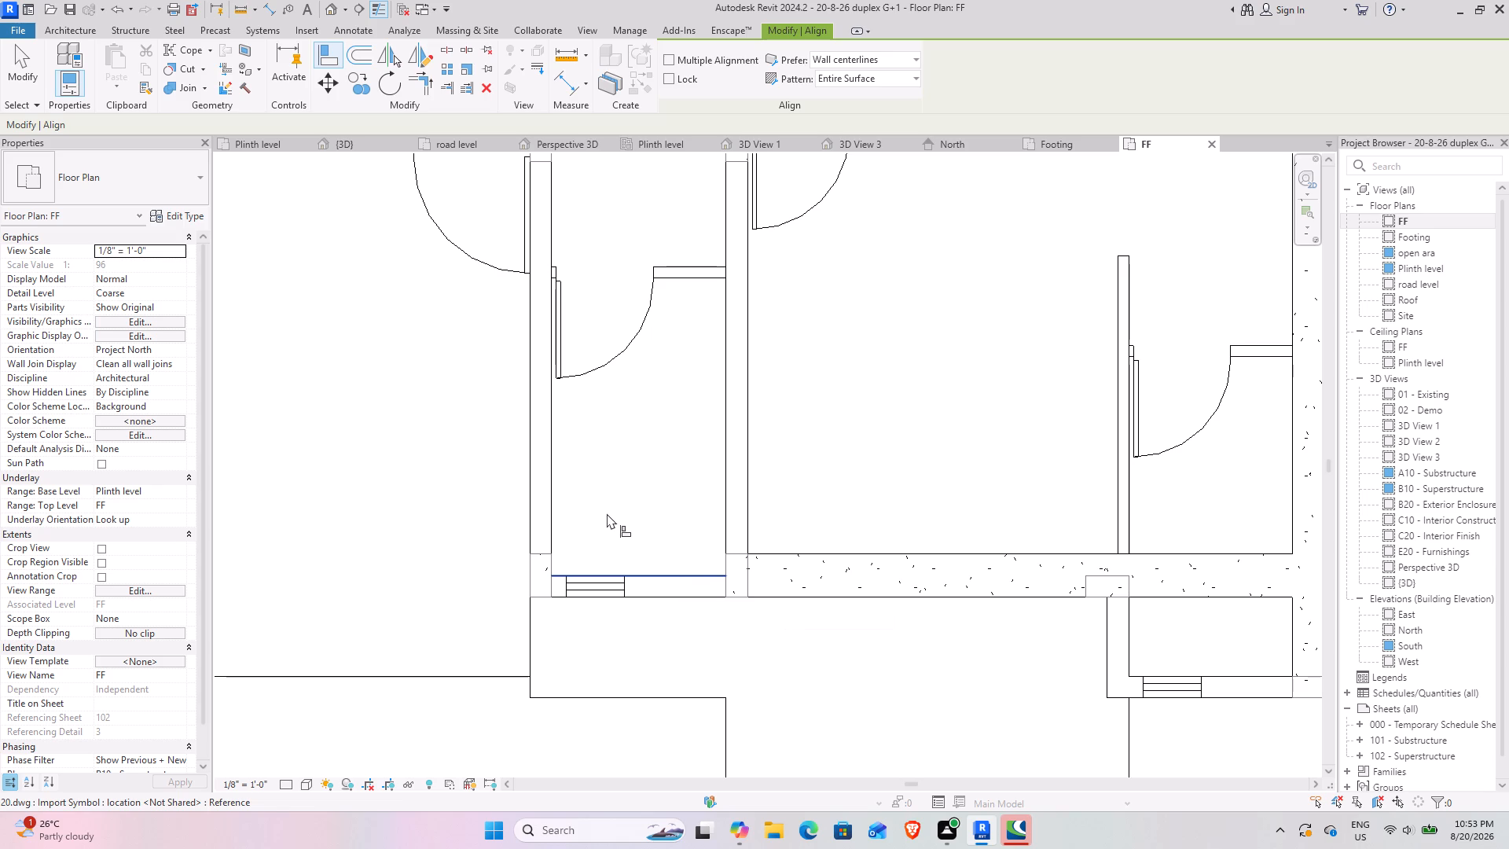
{"action": "middle_click_drag", "start_coordinate": [619, 603], "coordinate": [767, 671]}
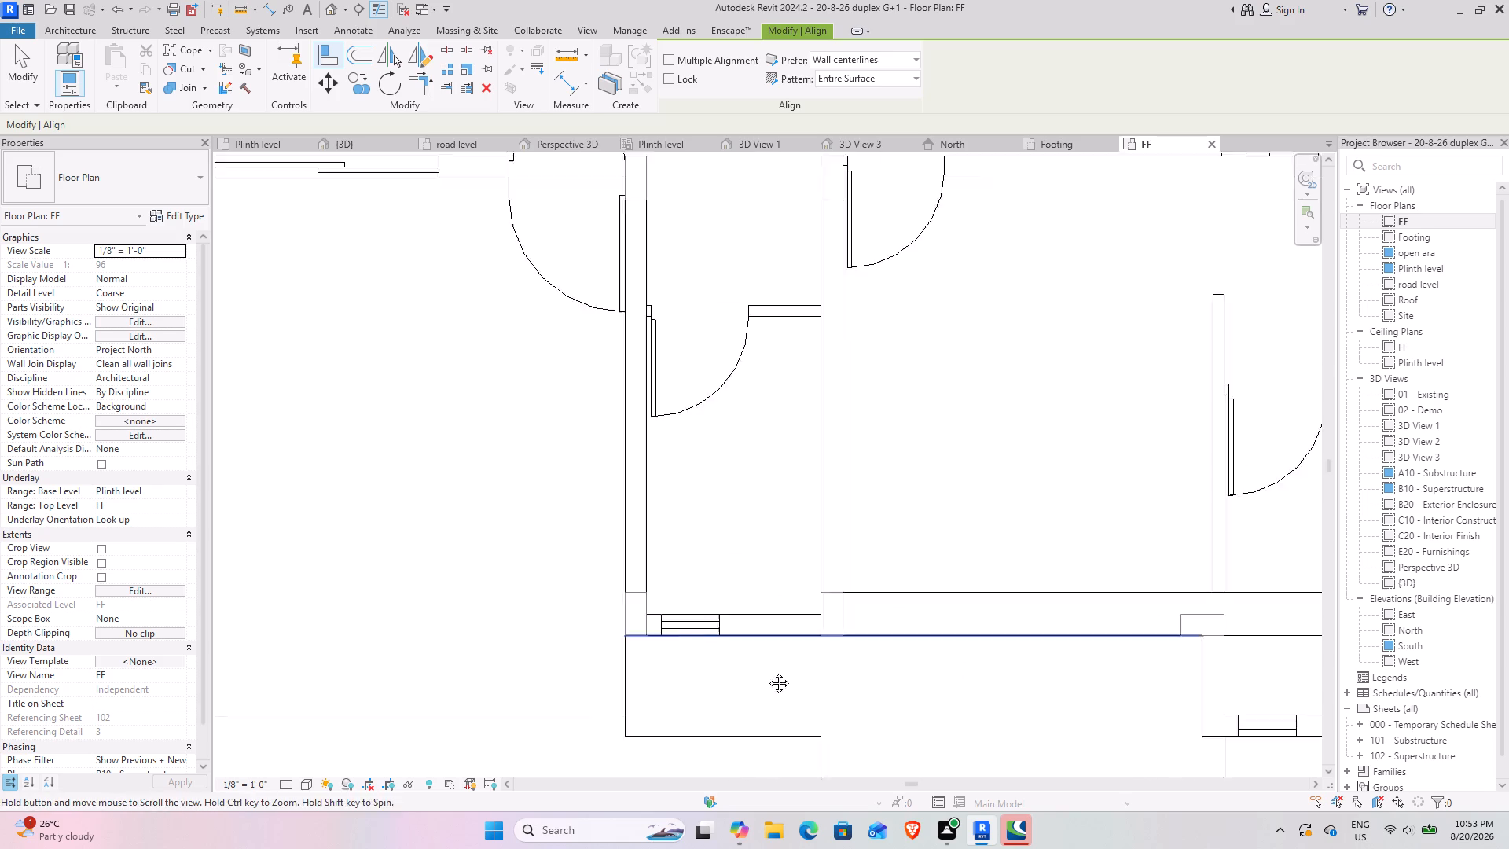
{"action": "middle_click_drag", "start_coordinate": [767, 671], "coordinate": [777, 678]}
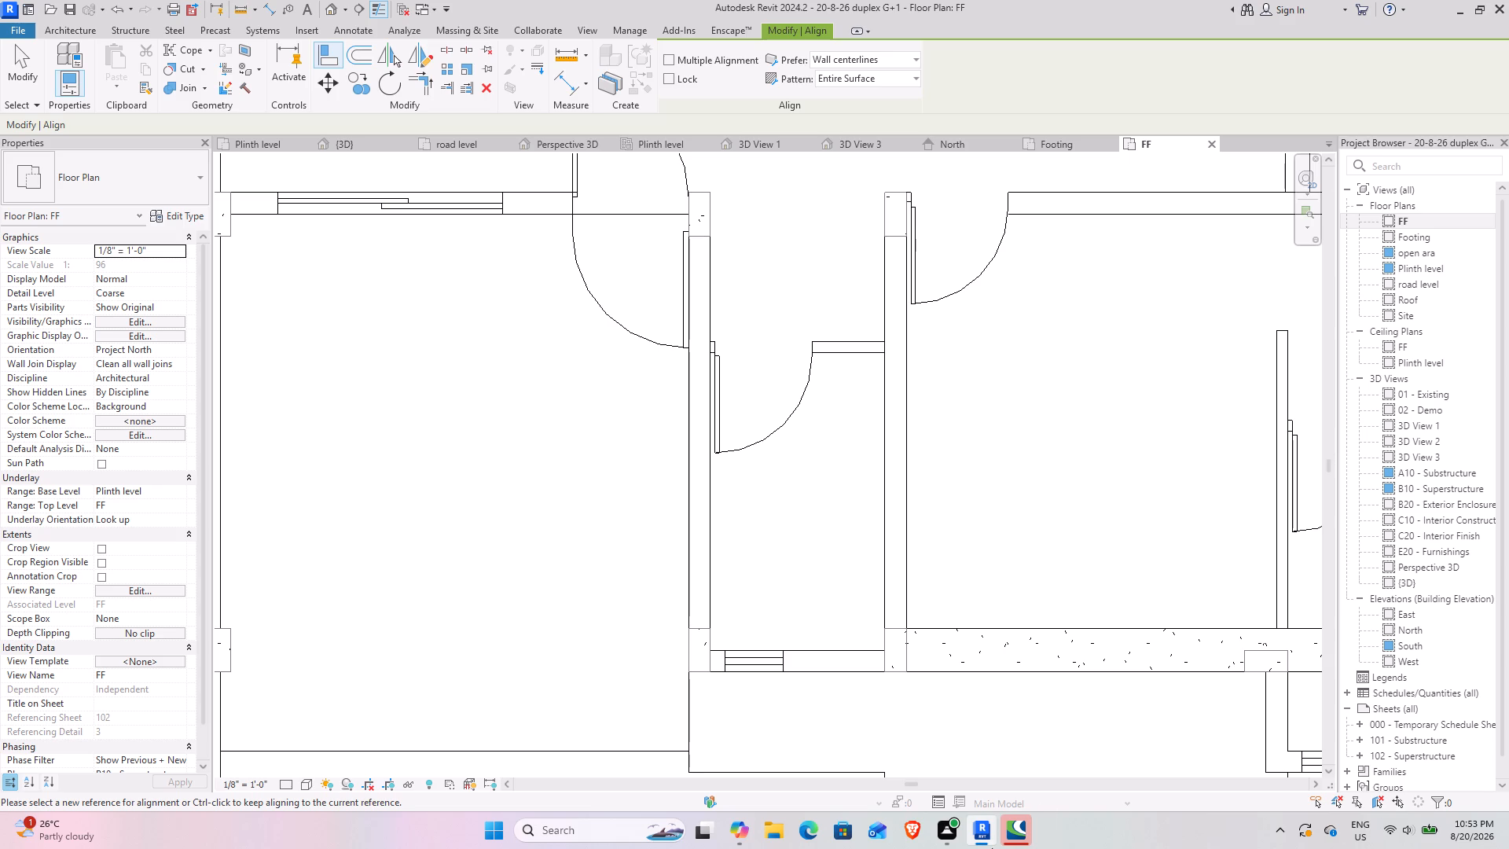
{"action": "scroll", "coordinate": [855, 670], "scroll_direction": "up", "scroll_amount": 2}
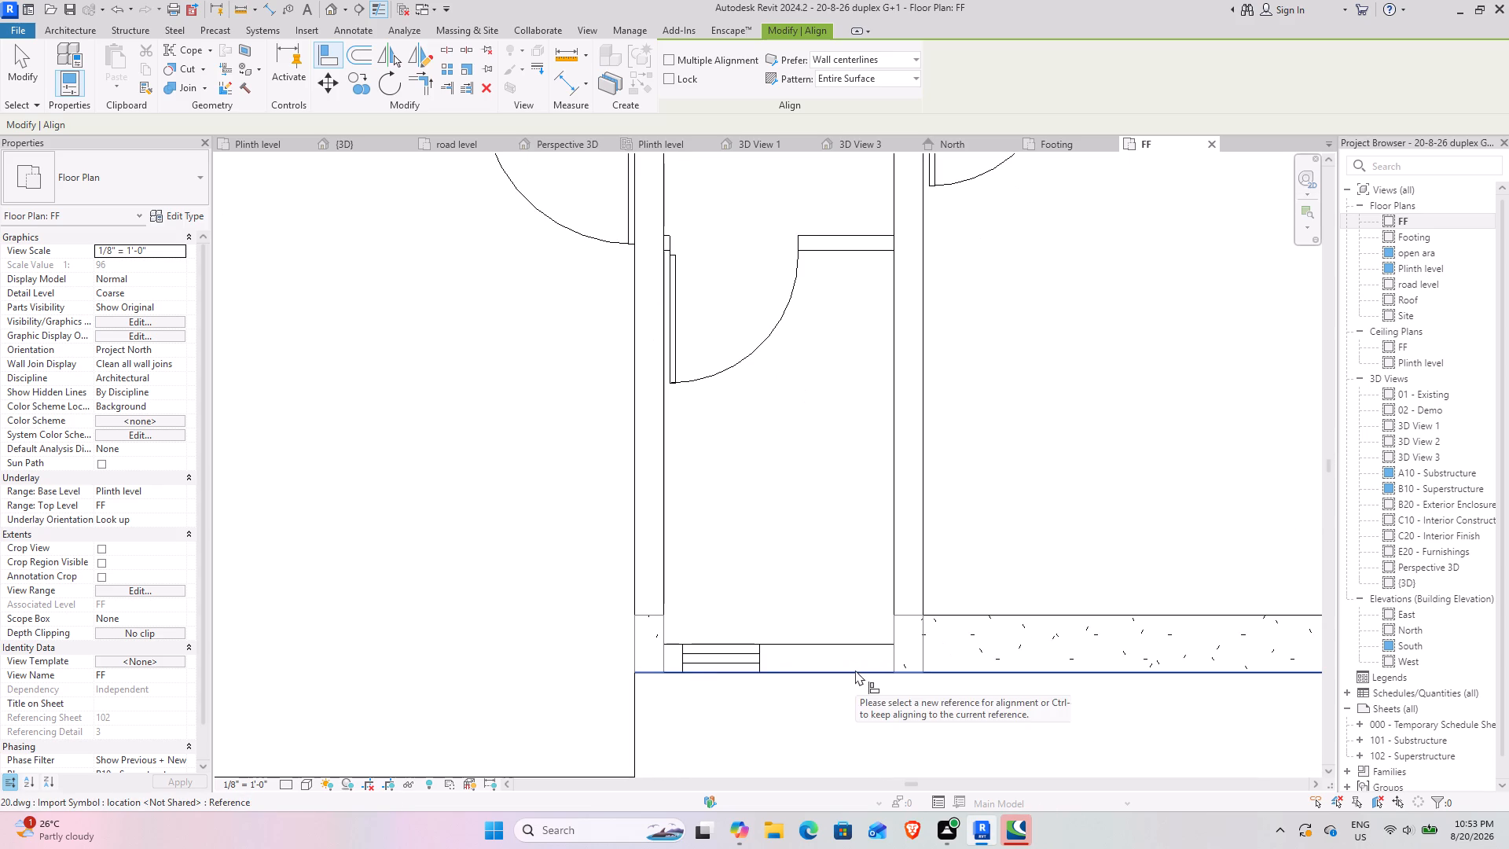
{"action": "scroll", "coordinate": [860, 672], "scroll_direction": "up", "scroll_amount": 2}
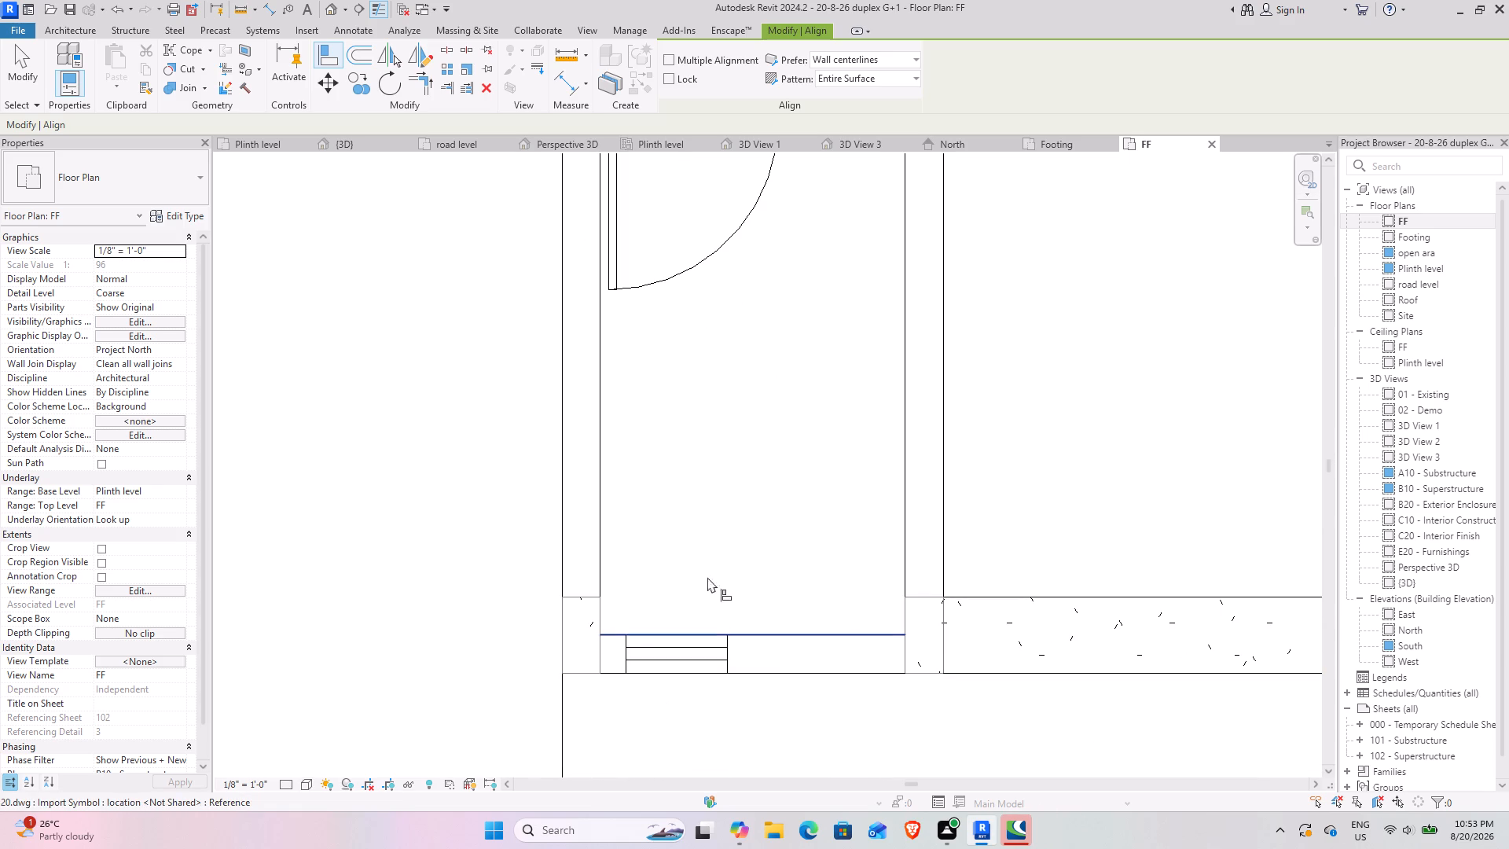
{"action": "left_click", "coordinate": [32, 69]}
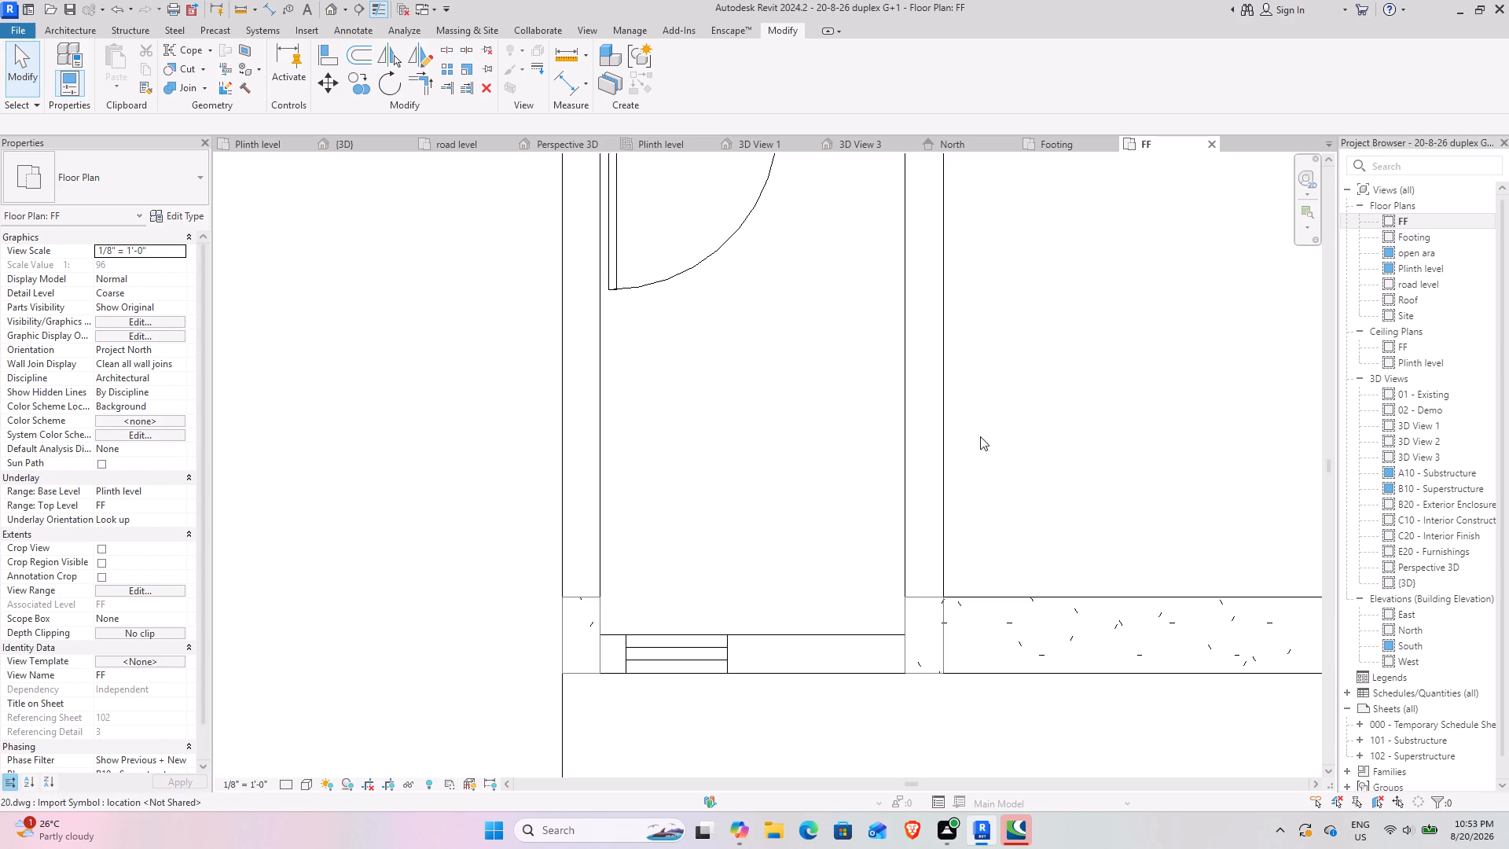
{"action": "left_click", "coordinate": [1111, 590]}
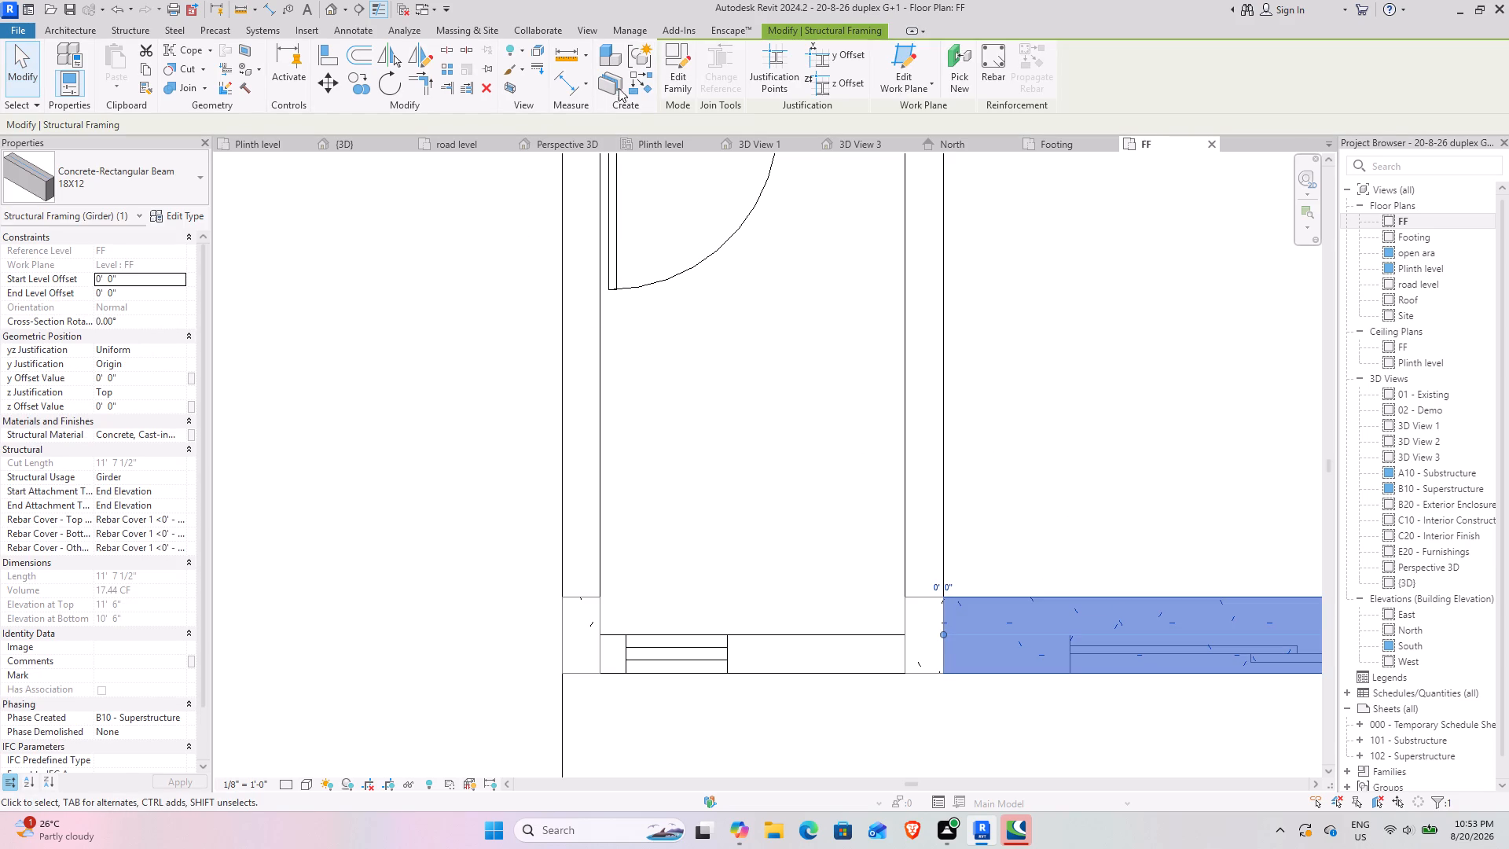
{"action": "left_click", "coordinate": [639, 80]}
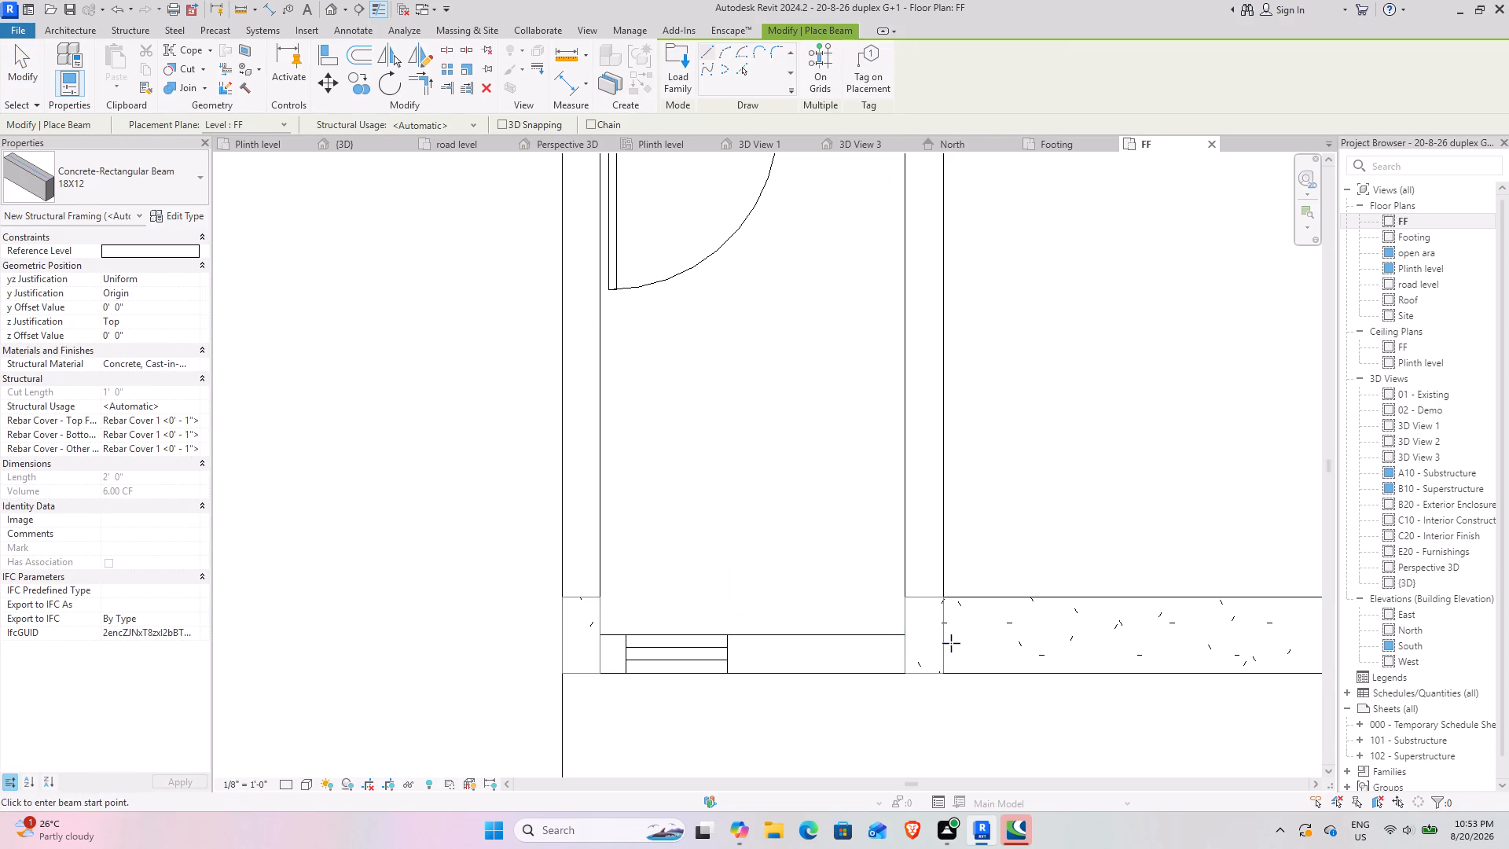
{"action": "left_click", "coordinate": [945, 637]}
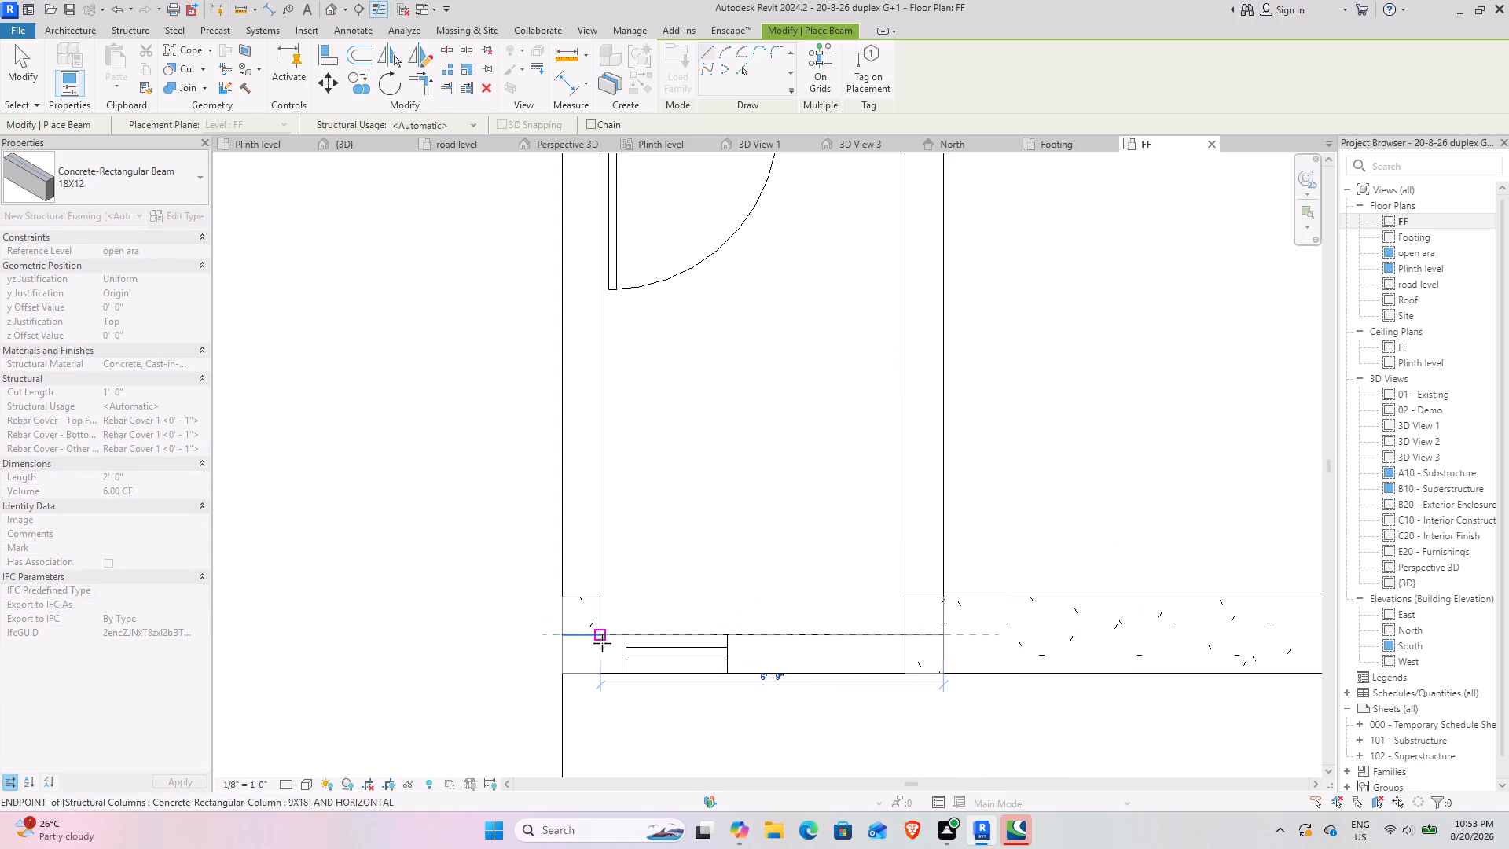
{"action": "key", "text": "Escape"}
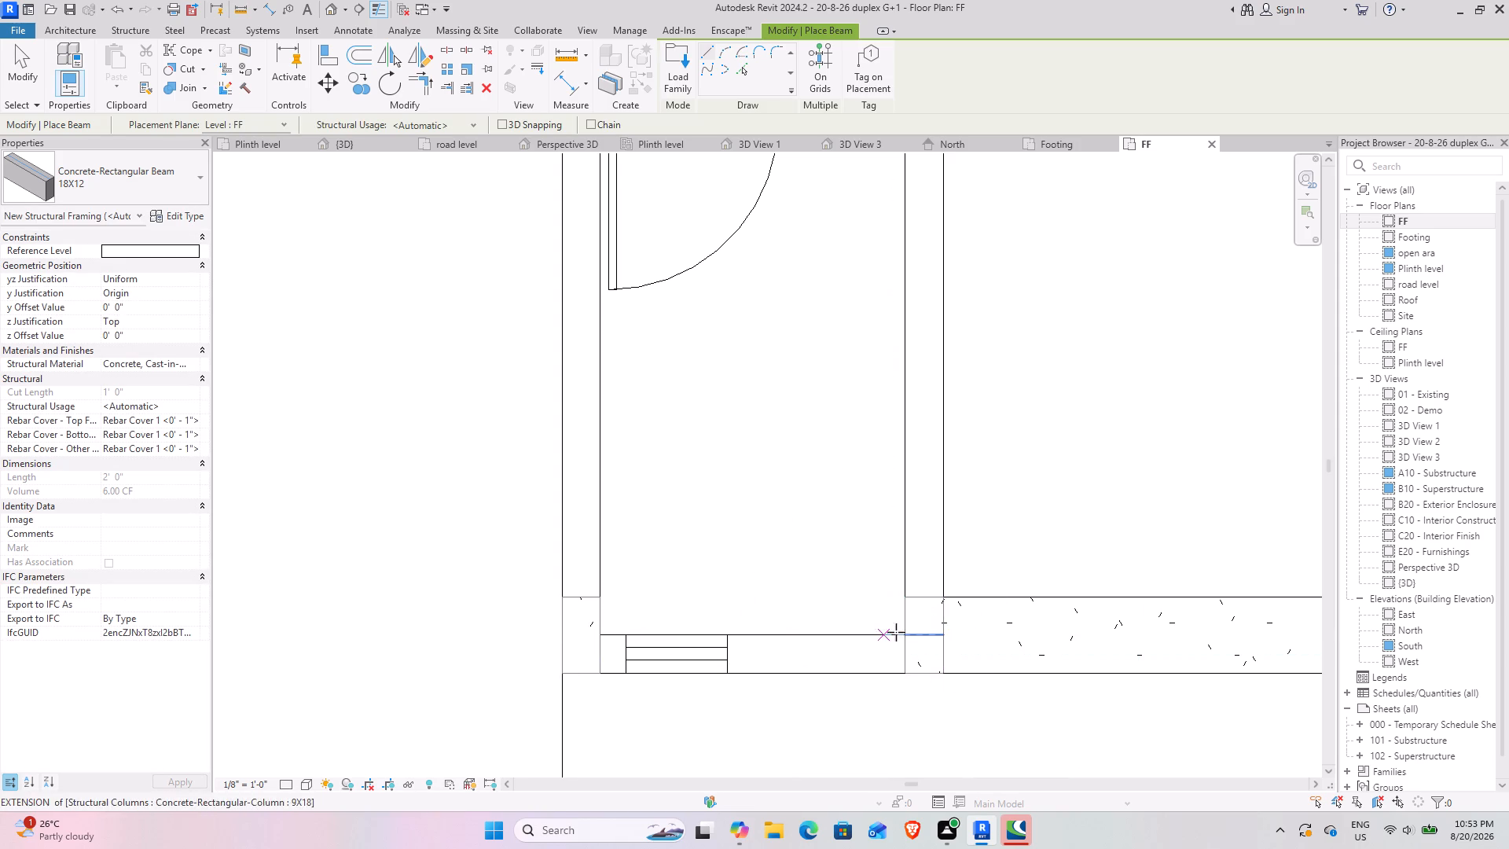
{"action": "left_click", "coordinate": [909, 634]}
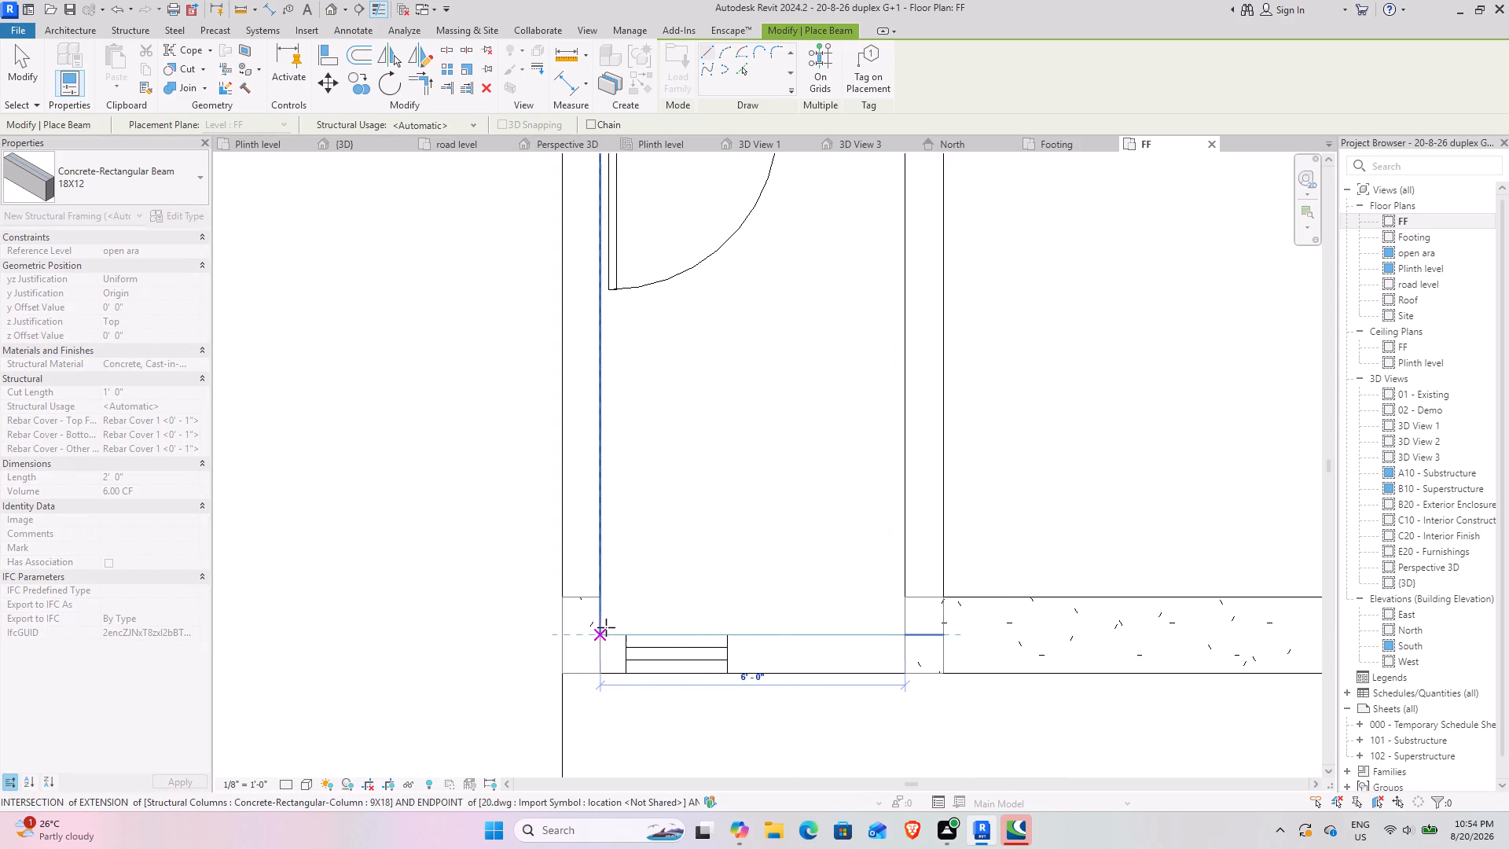
{"action": "left_click", "coordinate": [605, 638]}
{"action": "key", "text": "Escape"}
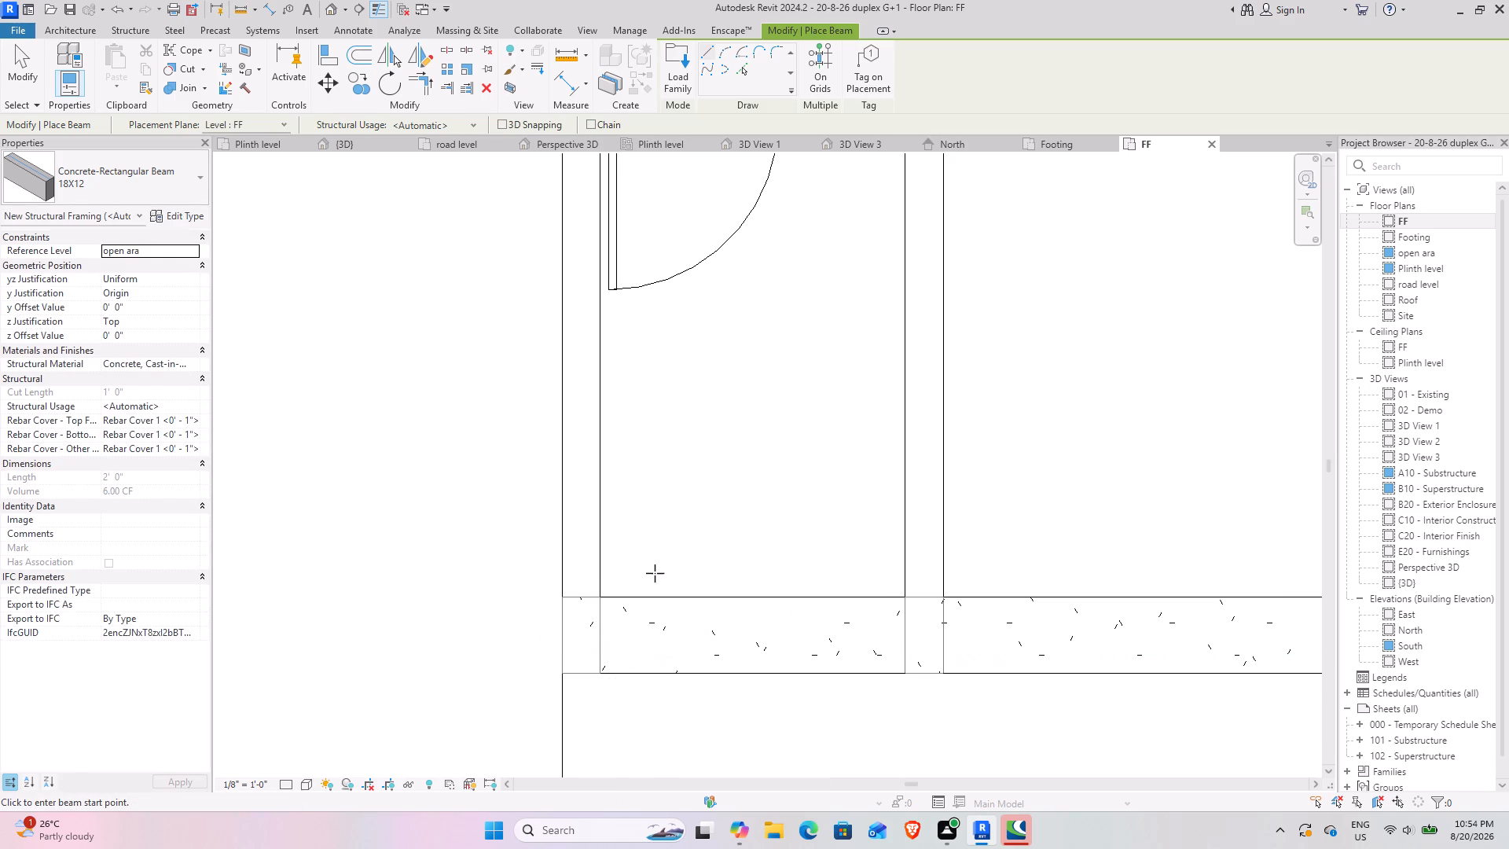
Draw an 18X12 beam north along the small-window room's west wall, from its southwest column to the column beside the double-swing door.
{"action": "middle_click_drag", "start_coordinate": [649, 516], "coordinate": [598, 722]}
{"action": "middle_click_drag", "start_coordinate": [570, 699], "coordinate": [582, 563]}
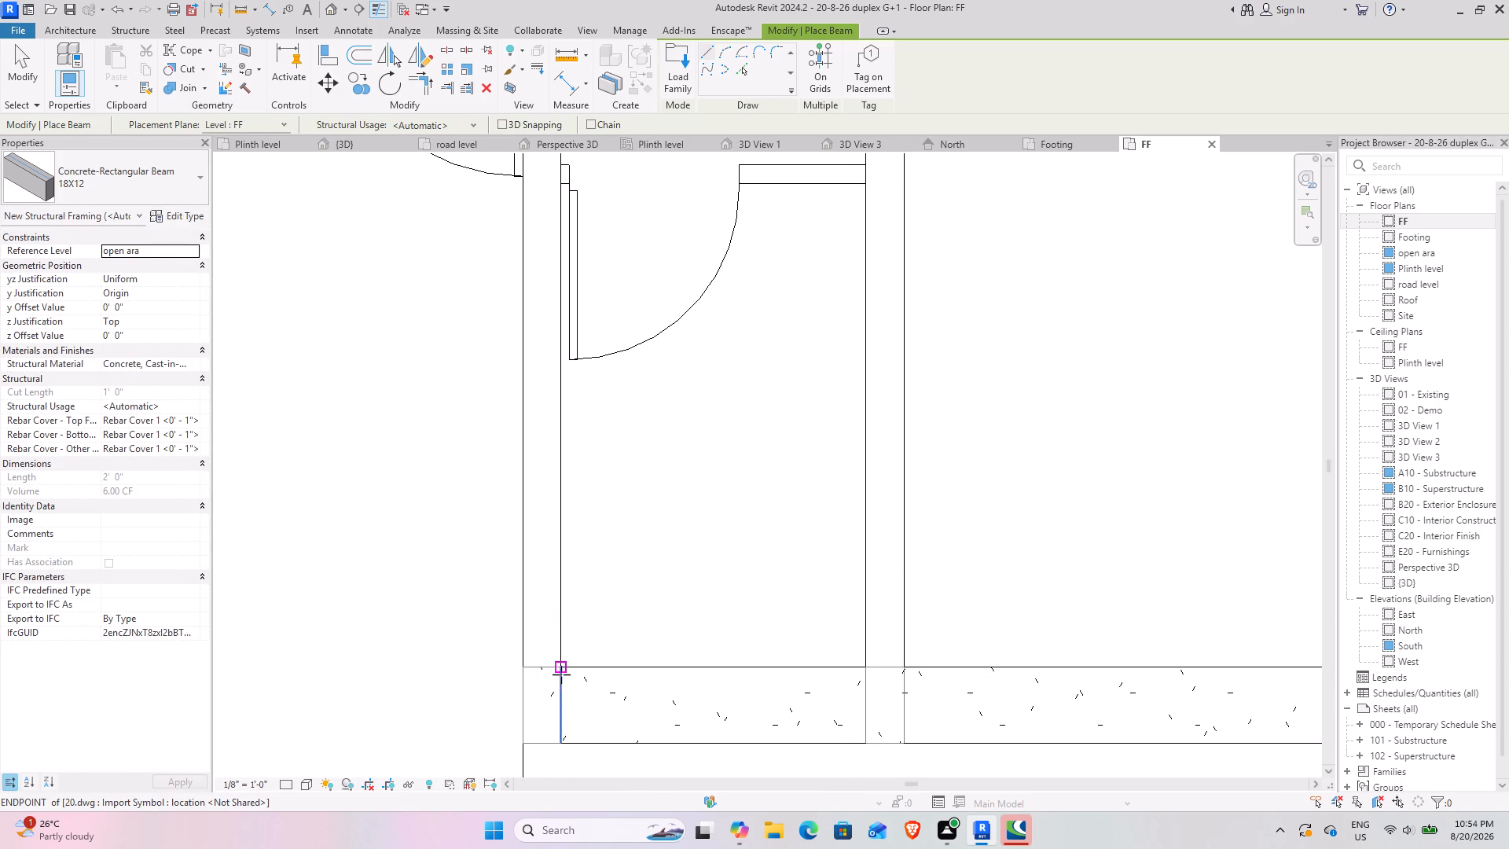
{"action": "left_click", "coordinate": [557, 670]}
{"action": "middle_click_drag", "start_coordinate": [587, 248], "coordinate": [507, 570]}
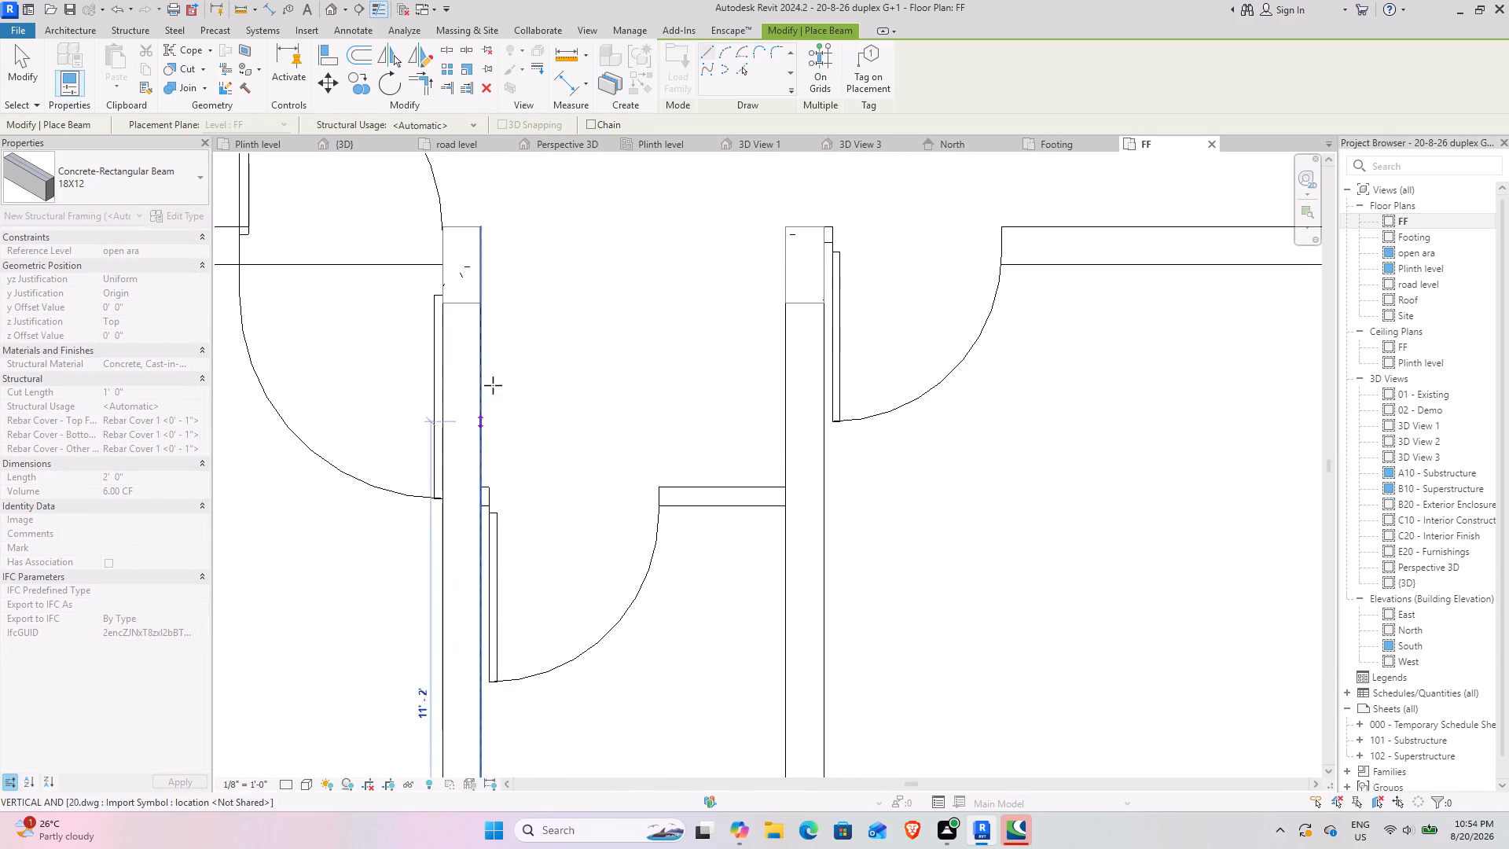
{"action": "left_click", "coordinate": [478, 303]}
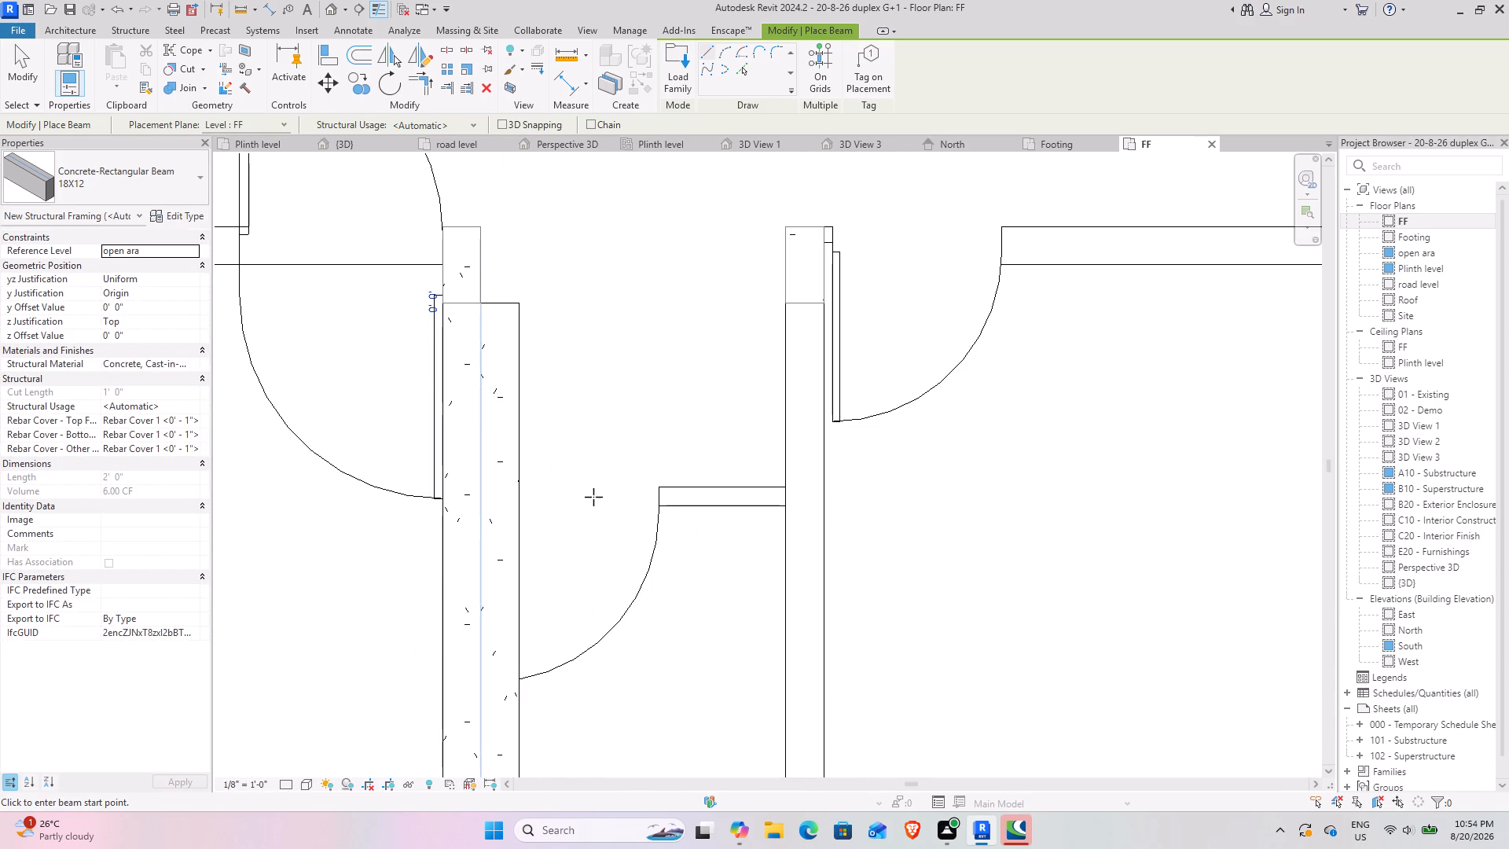
Draw an 18X12 beam across the north end of the small-window room, between the facing sides of its two columns.
{"action": "middle_click_drag", "start_coordinate": [551, 348], "coordinate": [593, 582]}
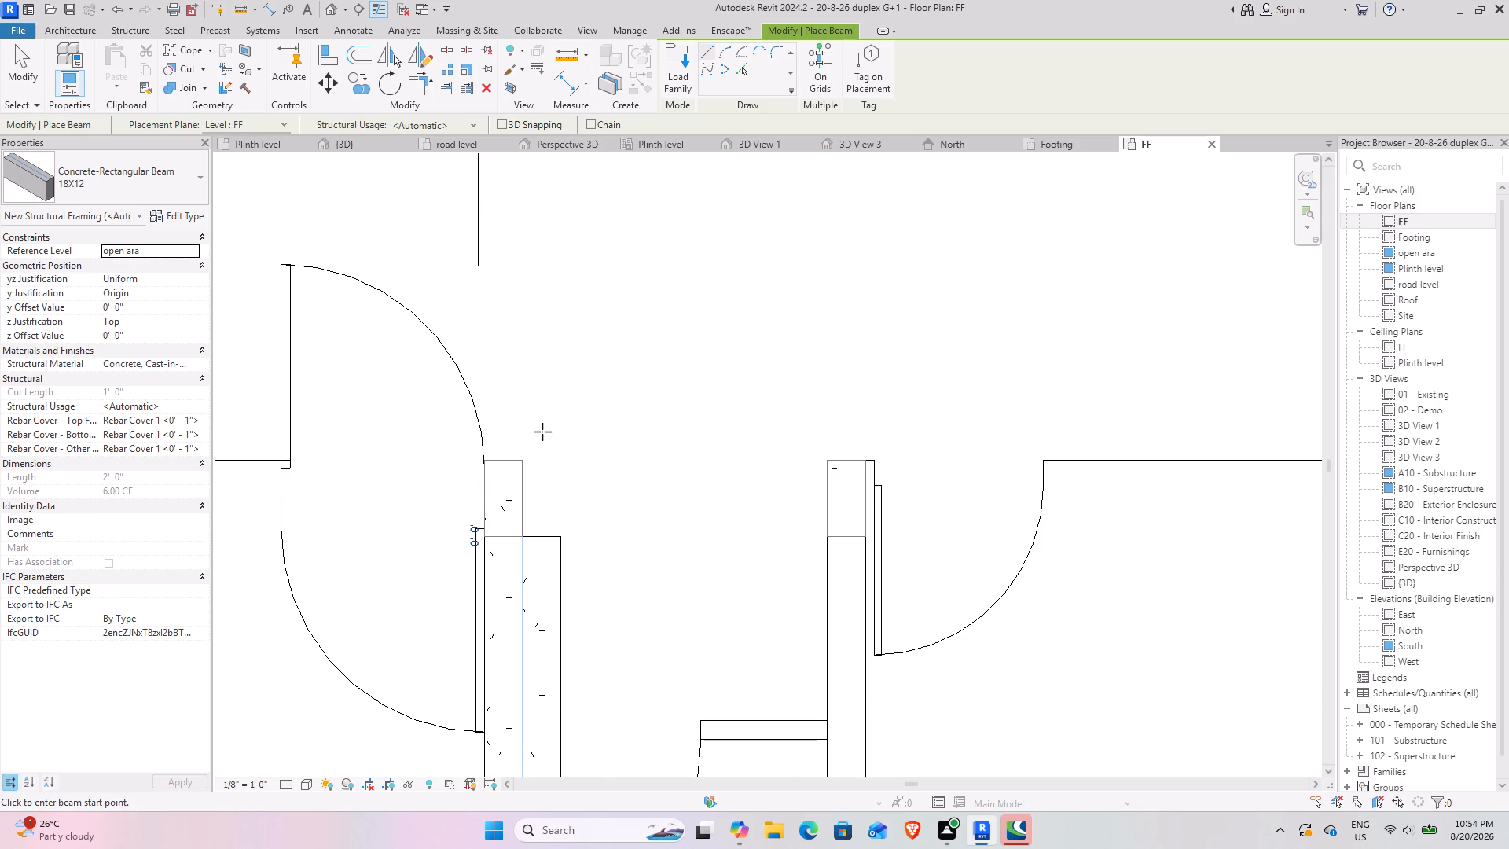
{"action": "scroll", "coordinate": [536, 415], "scroll_direction": "down", "scroll_amount": 2}
{"action": "middle_click_drag", "start_coordinate": [561, 411], "coordinate": [509, 489]}
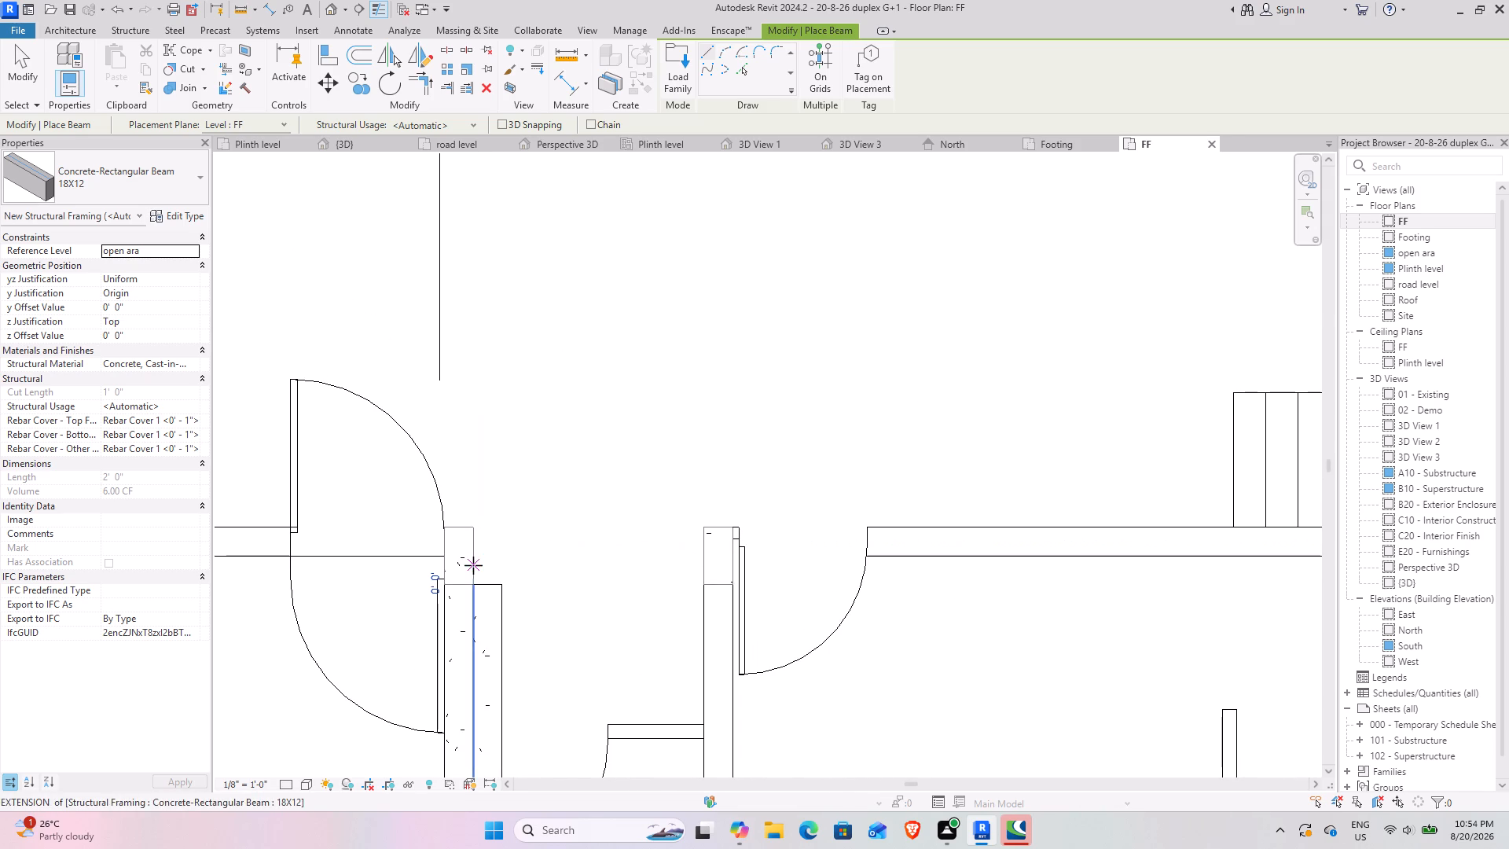
{"action": "left_click", "coordinate": [474, 556]}
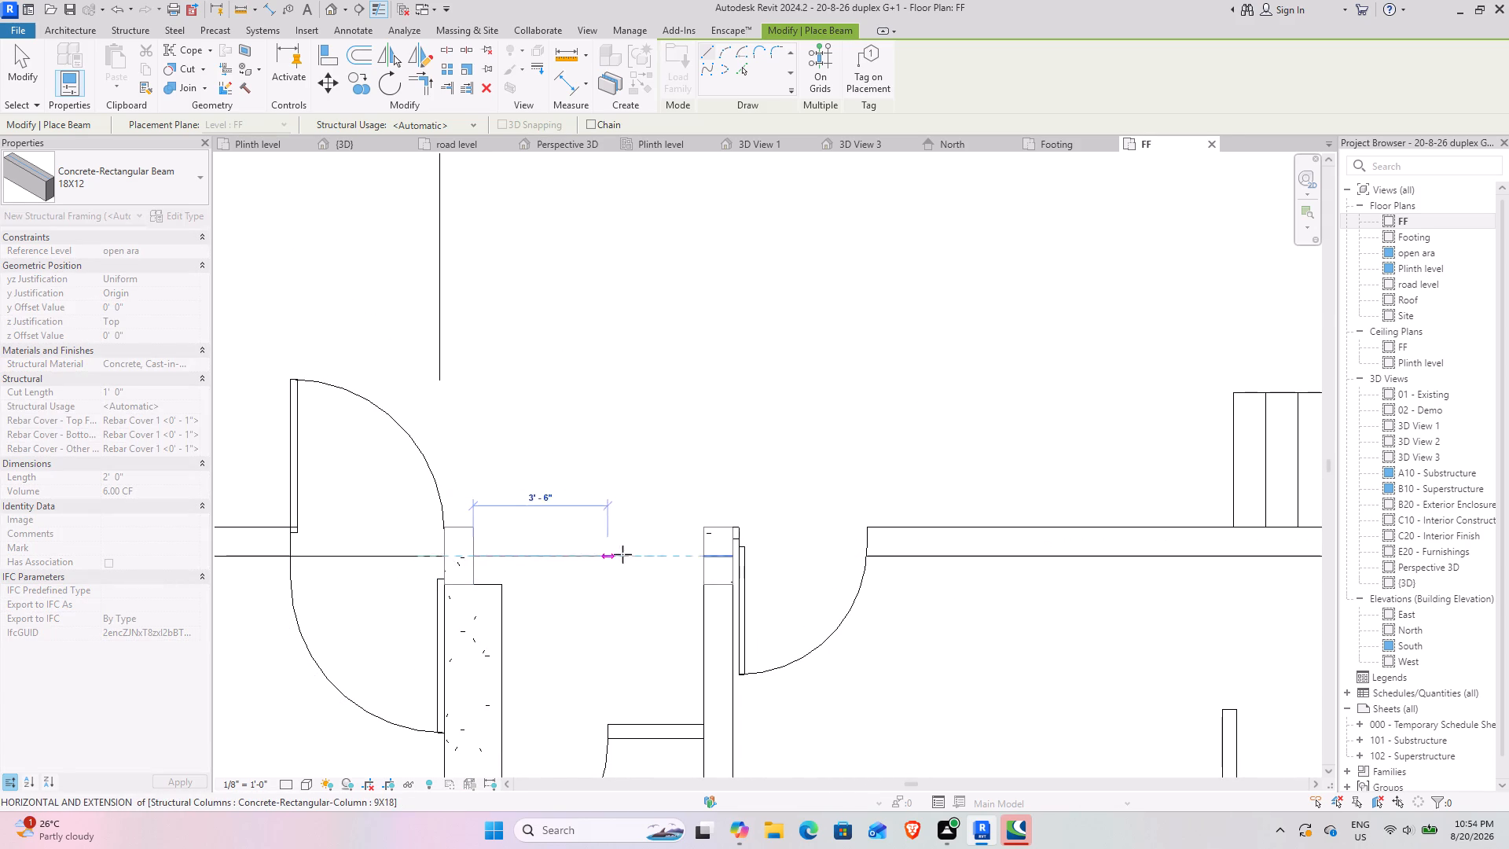
{"action": "left_click", "coordinate": [704, 562]}
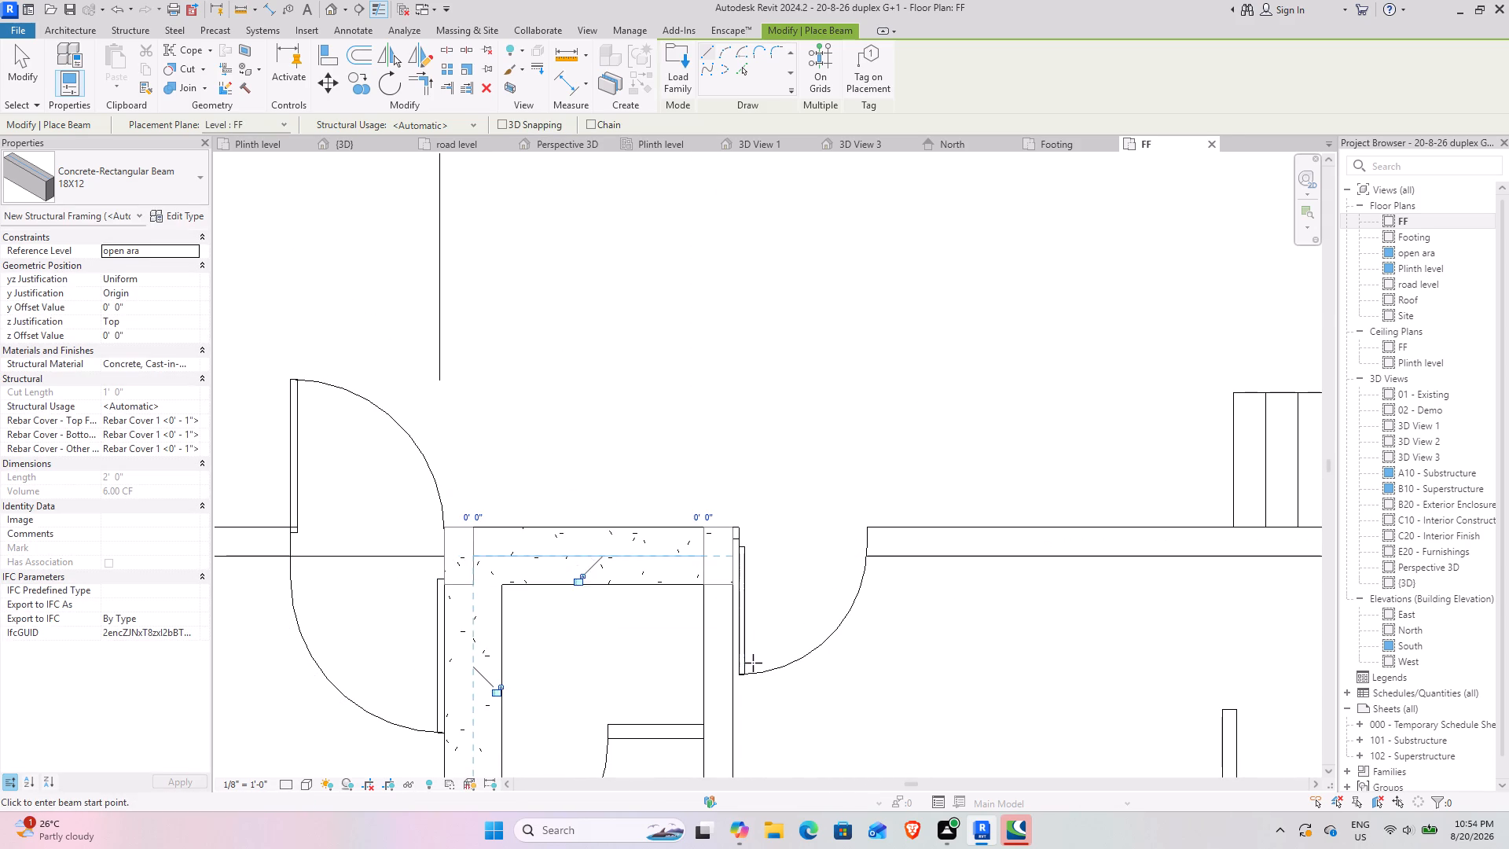
{"action": "key", "text": "Escape"}
Draw an 18X12 beam from the room's northeast column along the wall south of the stairs to the east wall beam.
{"action": "middle_click_drag", "start_coordinate": [736, 661], "coordinate": [612, 285]}
{"action": "scroll", "coordinate": [631, 442], "scroll_direction": "down", "scroll_amount": 3}
{"action": "middle_click_drag", "start_coordinate": [732, 446], "coordinate": [731, 673]}
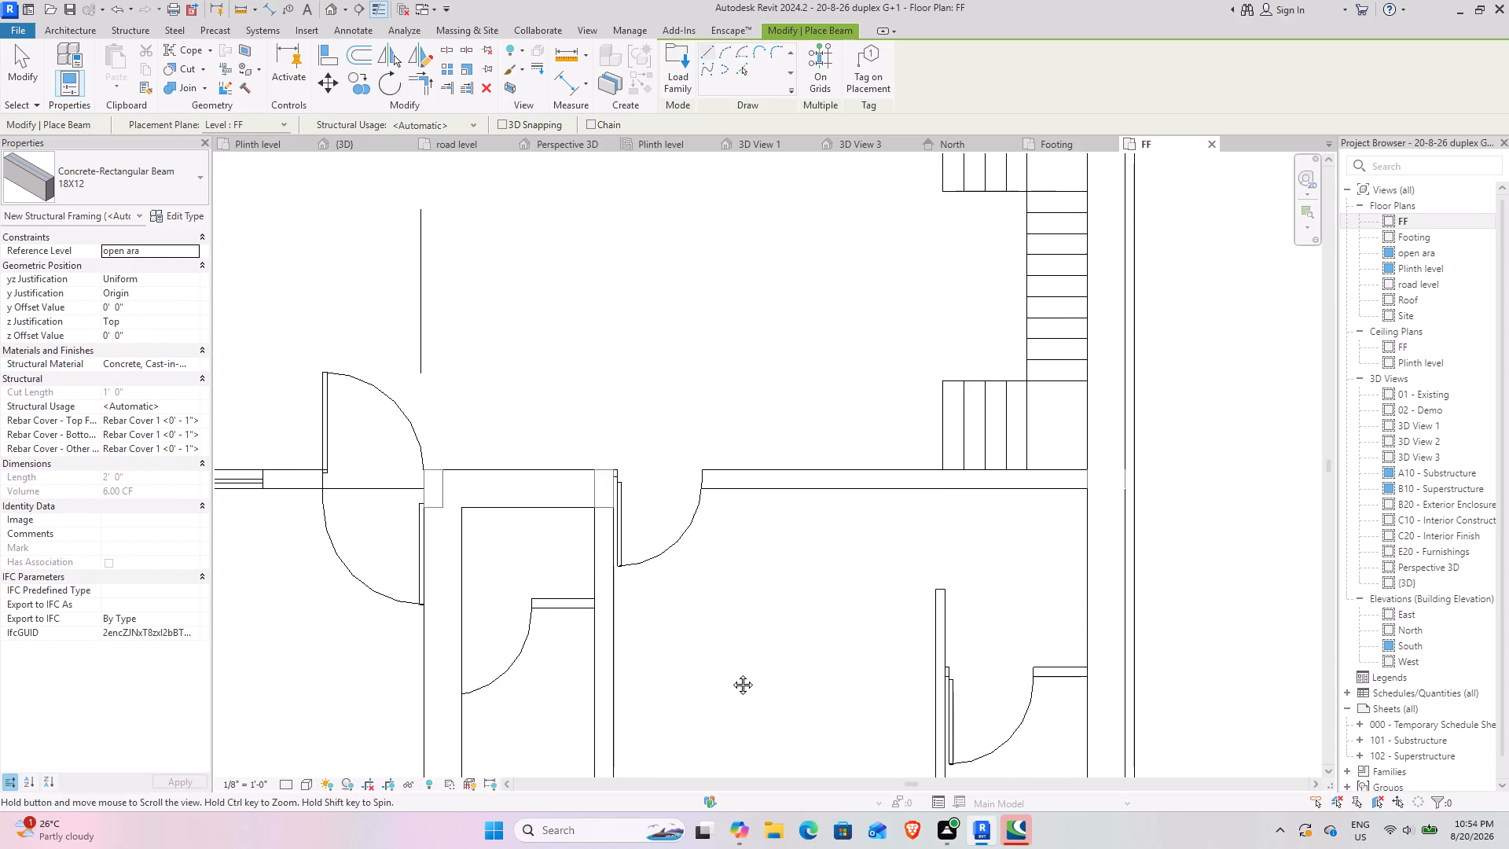
{"action": "middle_click_drag", "start_coordinate": [731, 673], "coordinate": [731, 674]}
{"action": "middle_click_drag", "start_coordinate": [746, 670], "coordinate": [732, 620]}
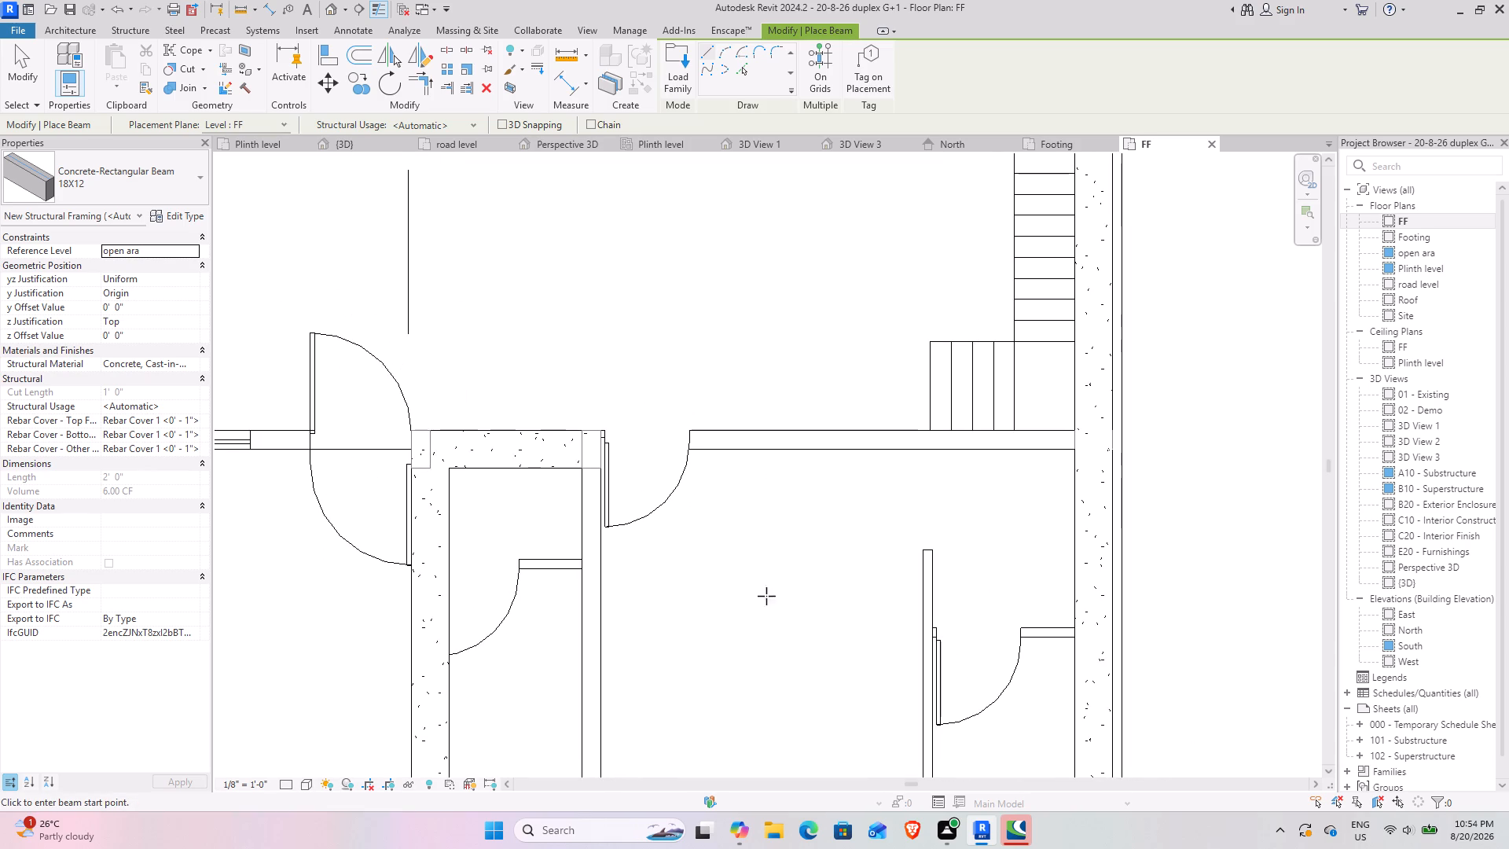
{"action": "scroll", "coordinate": [589, 458], "scroll_direction": "up", "scroll_amount": 3}
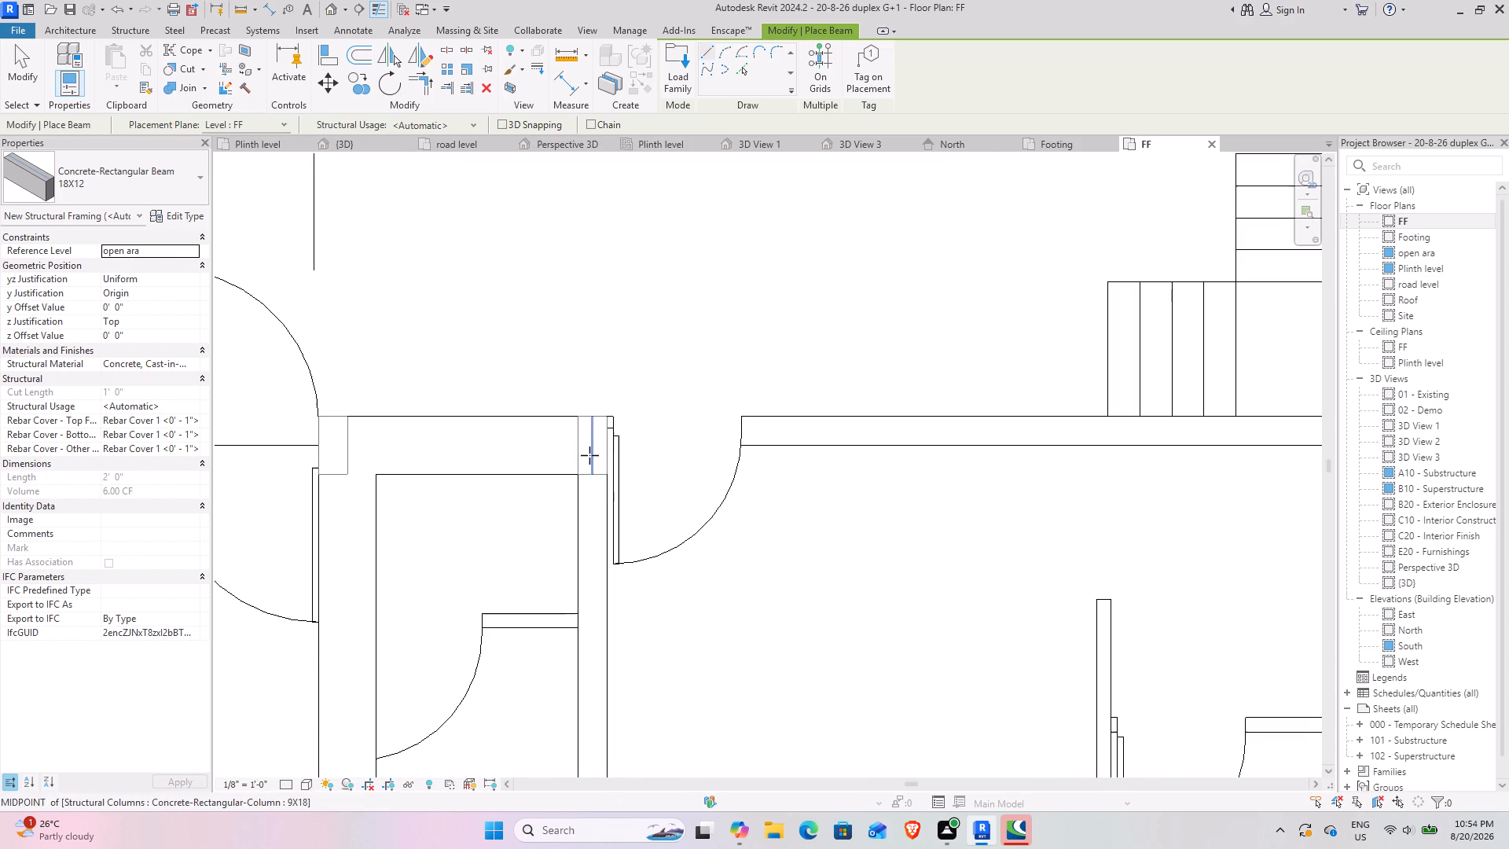
{"action": "left_click", "coordinate": [611, 446]}
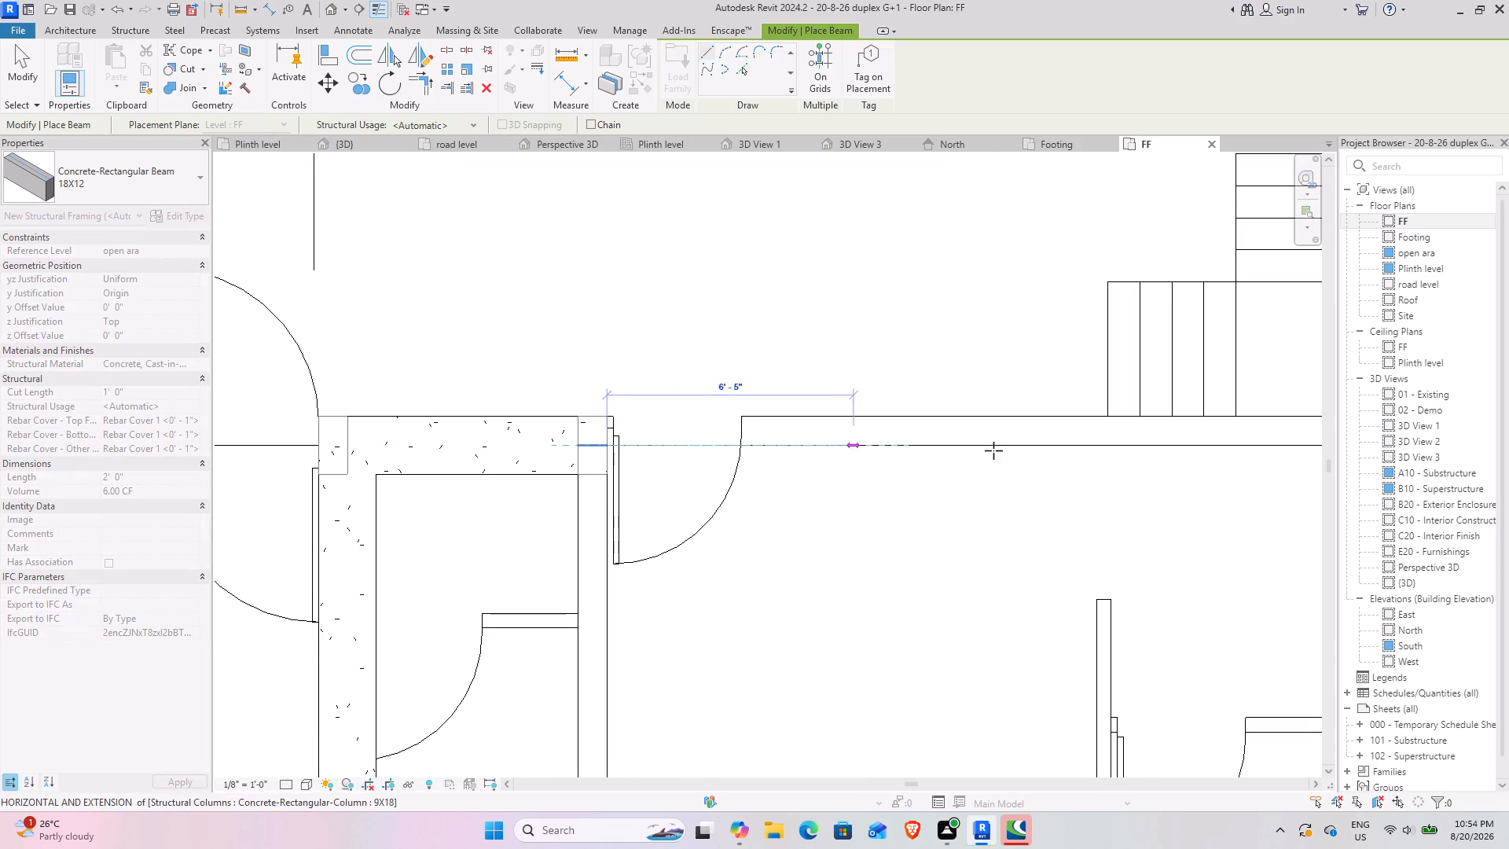
{"action": "middle_click_drag", "start_coordinate": [1128, 450], "coordinate": [684, 454]}
{"action": "left_click", "coordinate": [882, 448]}
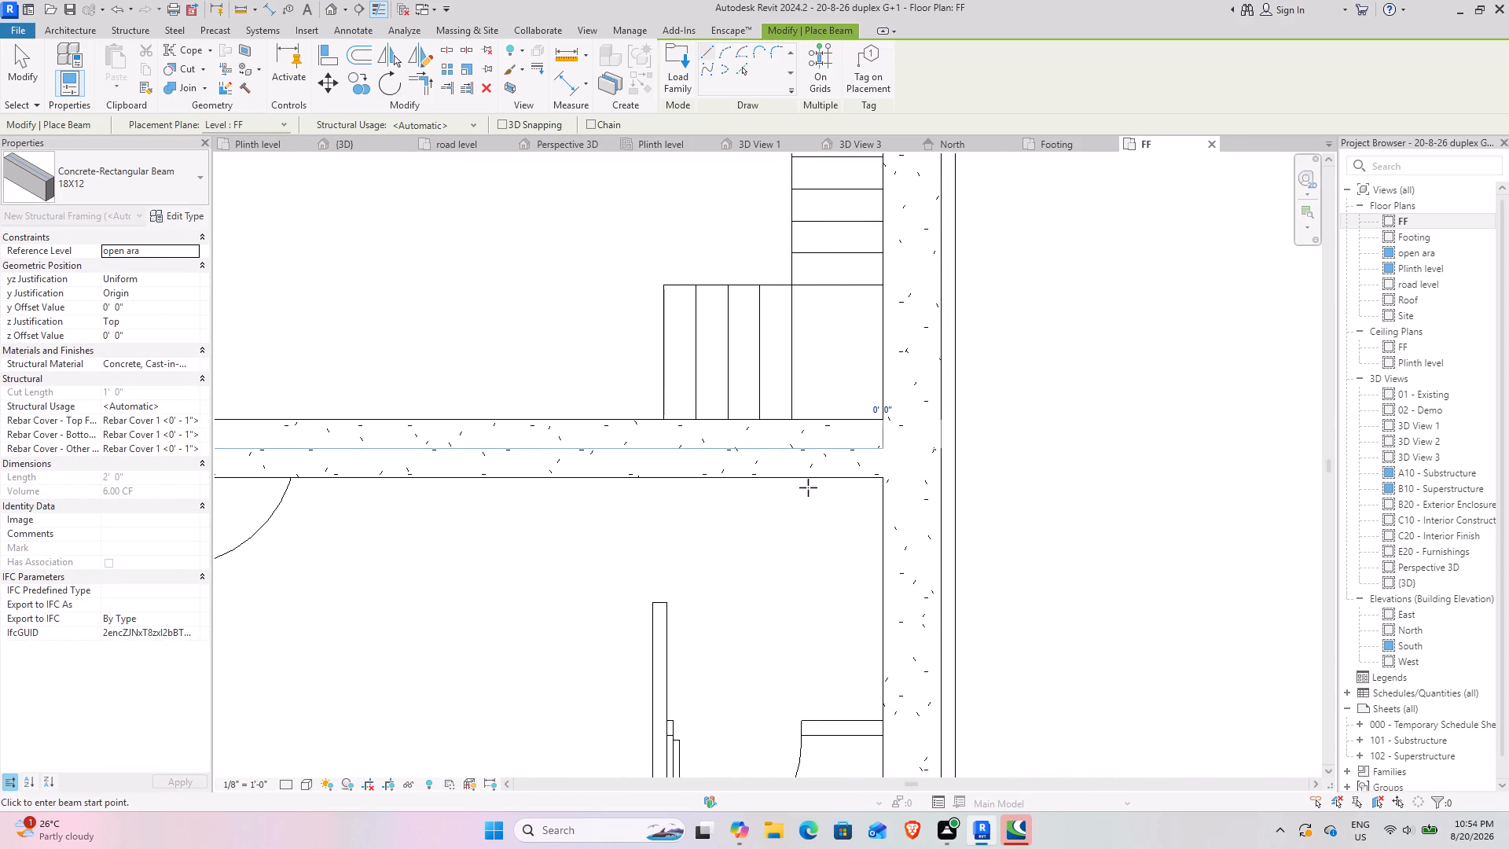
{"action": "key", "text": "Escape"}
Draw an 18X12 beam about 16' 6" long from the west wall column across the double-swing door wall to the next column.
{"action": "scroll", "coordinate": [711, 540], "scroll_direction": "down", "scroll_amount": 4}
{"action": "middle_click_drag", "start_coordinate": [600, 521], "coordinate": [1206, 521]}
{"action": "scroll", "coordinate": [490, 487], "scroll_direction": "up", "scroll_amount": 2}
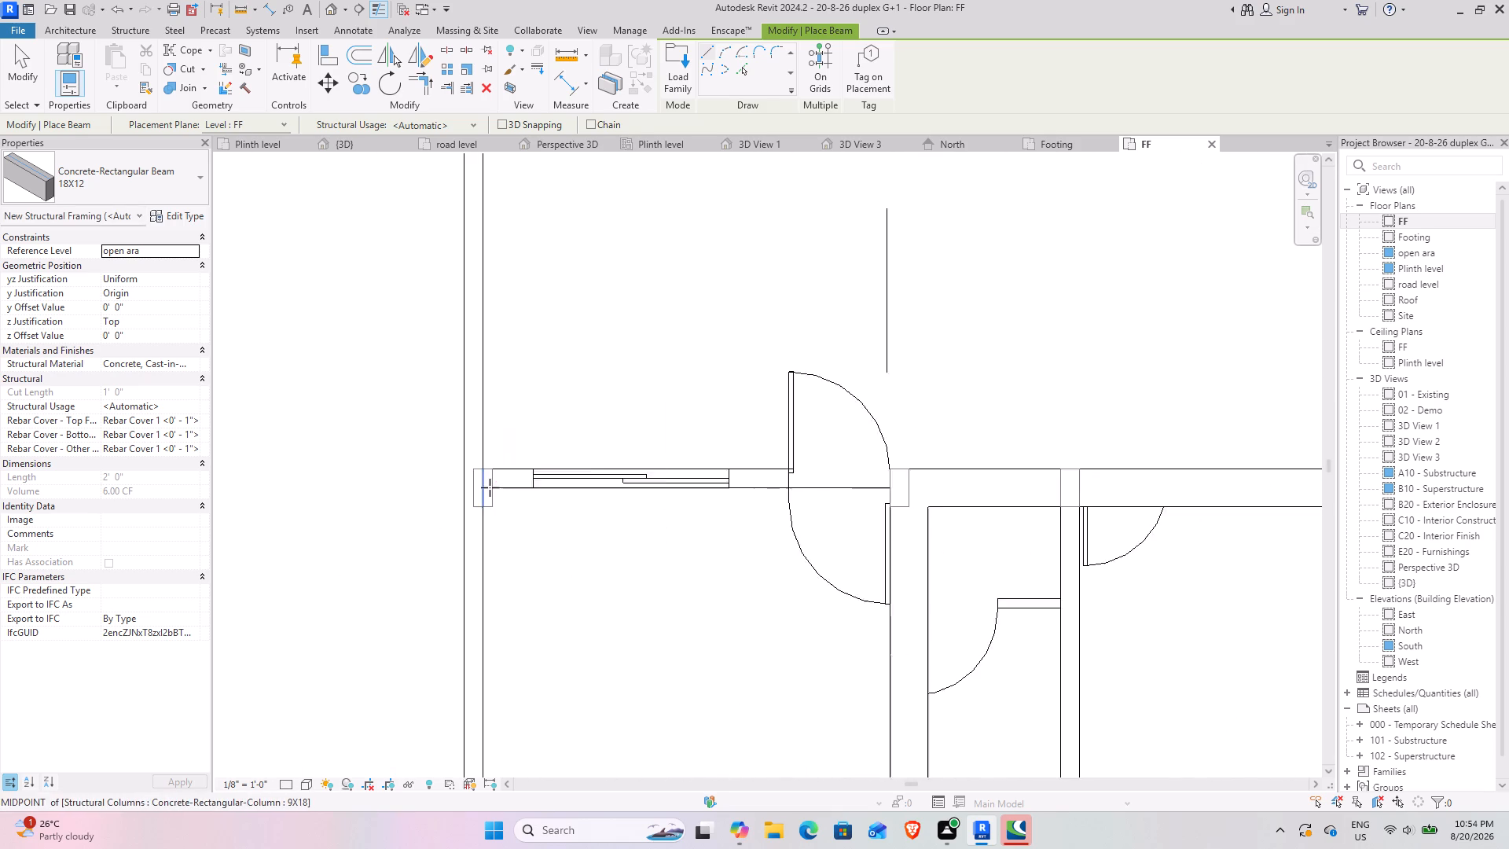
{"action": "scroll", "coordinate": [490, 487], "scroll_direction": "up", "scroll_amount": 1}
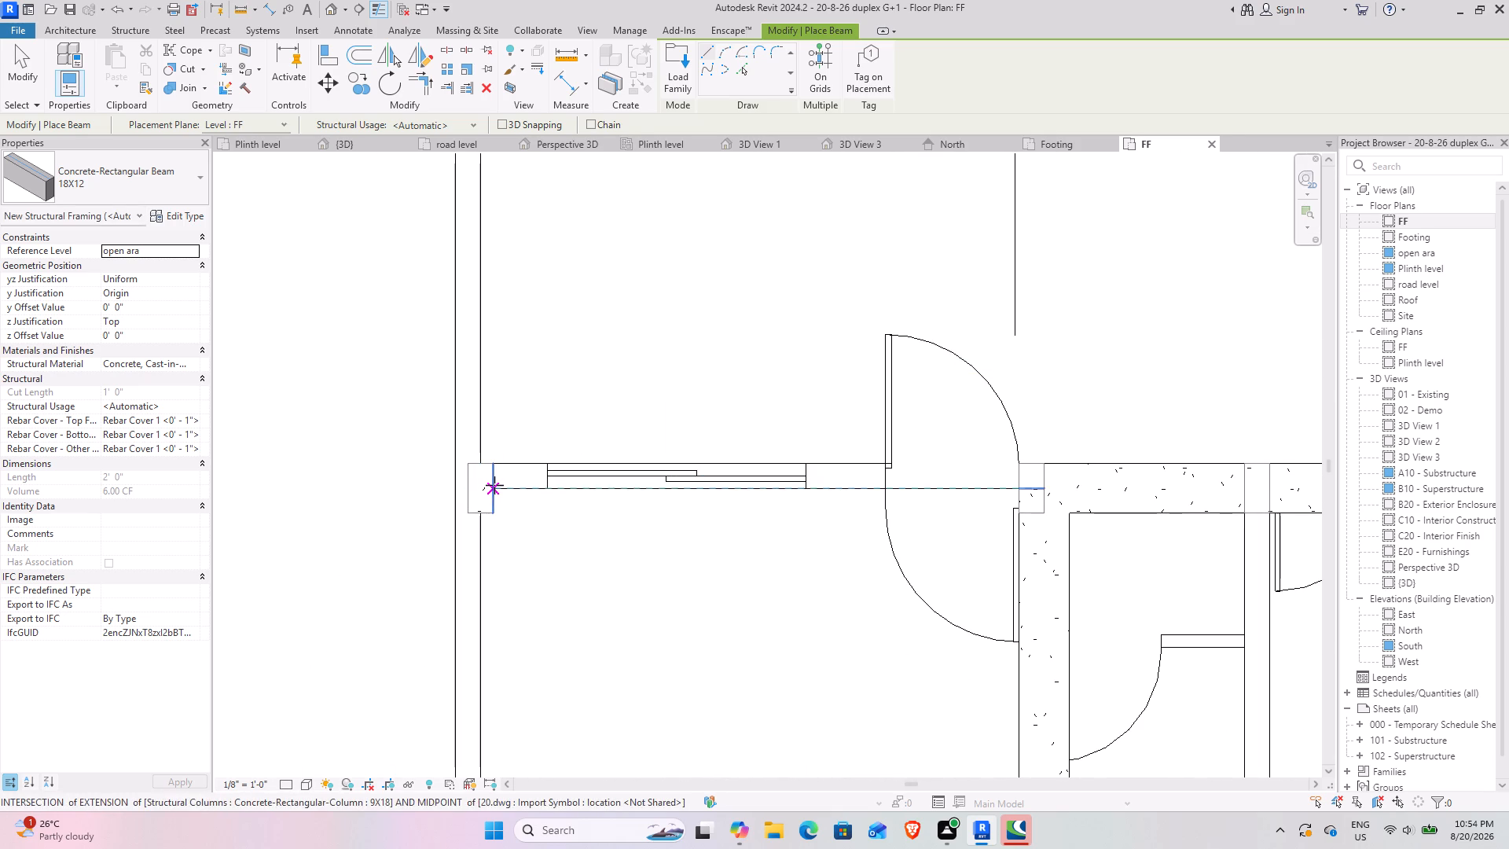
{"action": "left_click", "coordinate": [490, 487]}
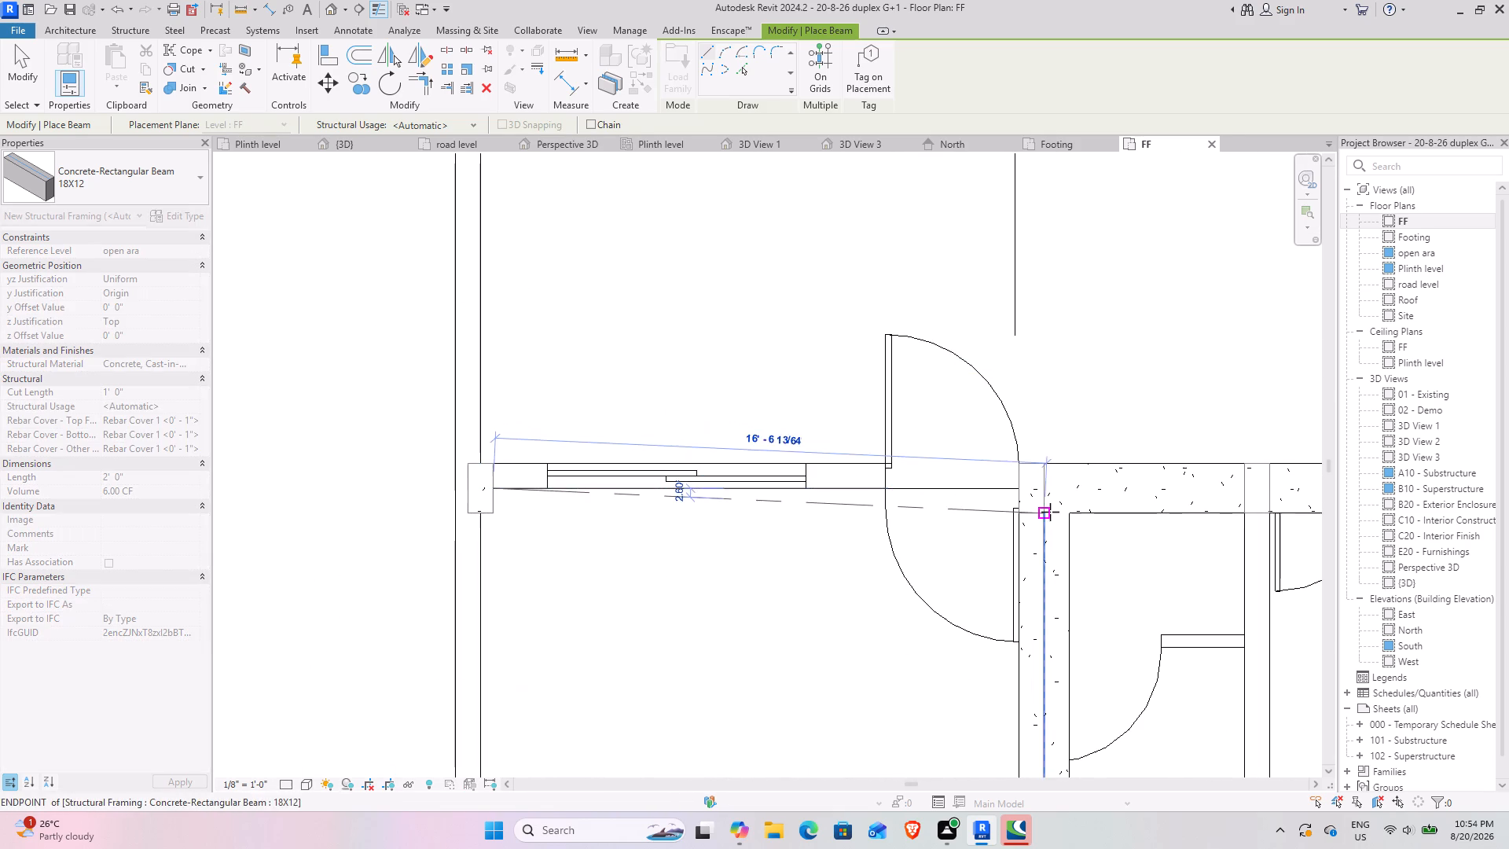
{"action": "left_click", "coordinate": [1019, 491]}
{"action": "key", "text": "Escape"}
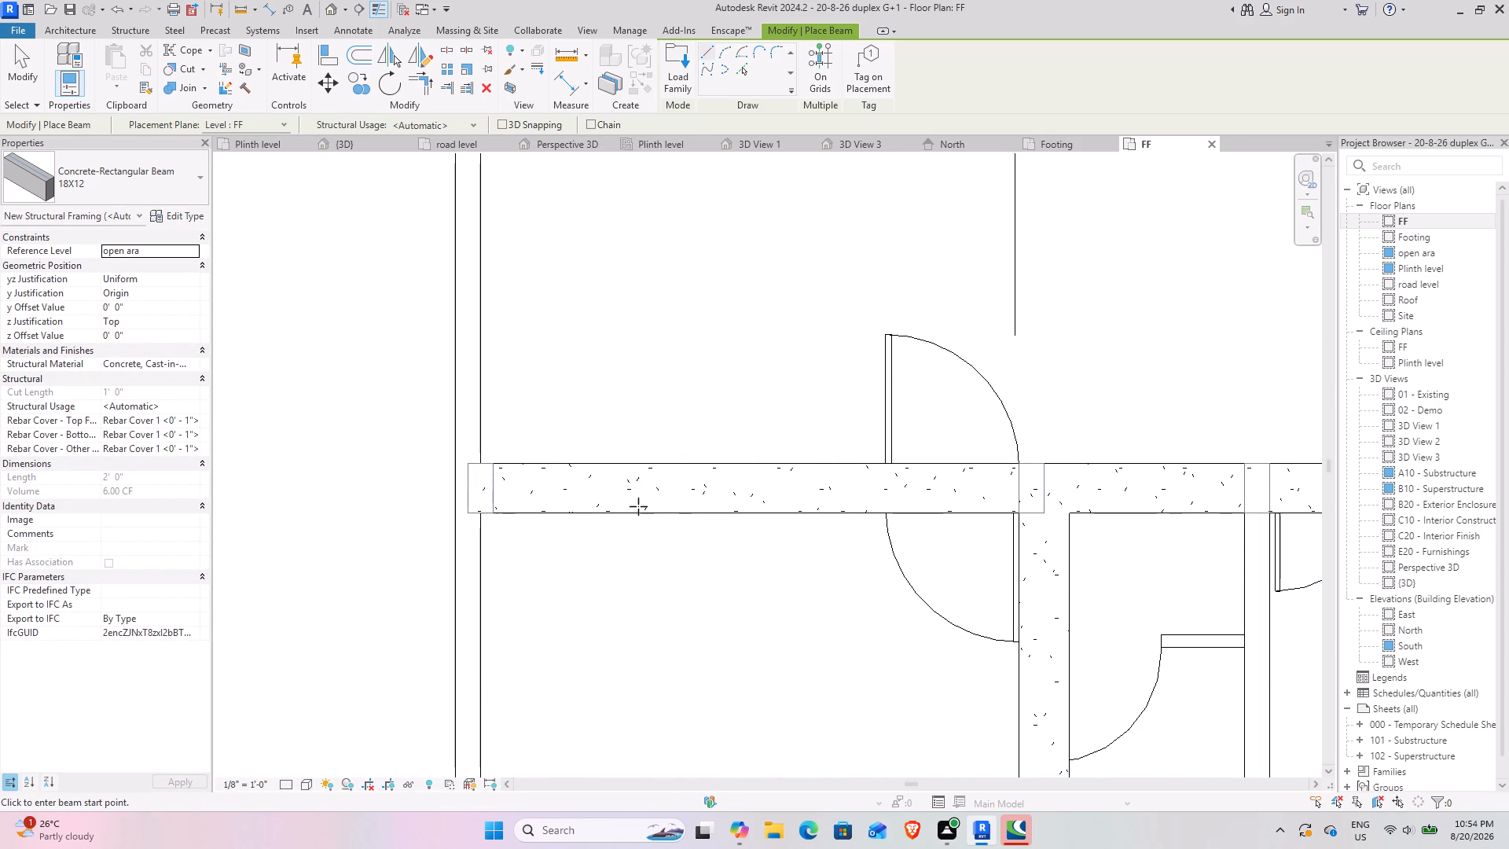
Draw an 18X12 beam about 15' 9" long across the south side of the southwest room, between the facing sides of its two columns.
{"action": "middle_click_drag", "start_coordinate": [634, 336], "coordinate": [692, 664]}
{"action": "scroll", "coordinate": [664, 560], "scroll_direction": "down", "scroll_amount": 3}
{"action": "middle_click_drag", "start_coordinate": [653, 525], "coordinate": [646, 394]}
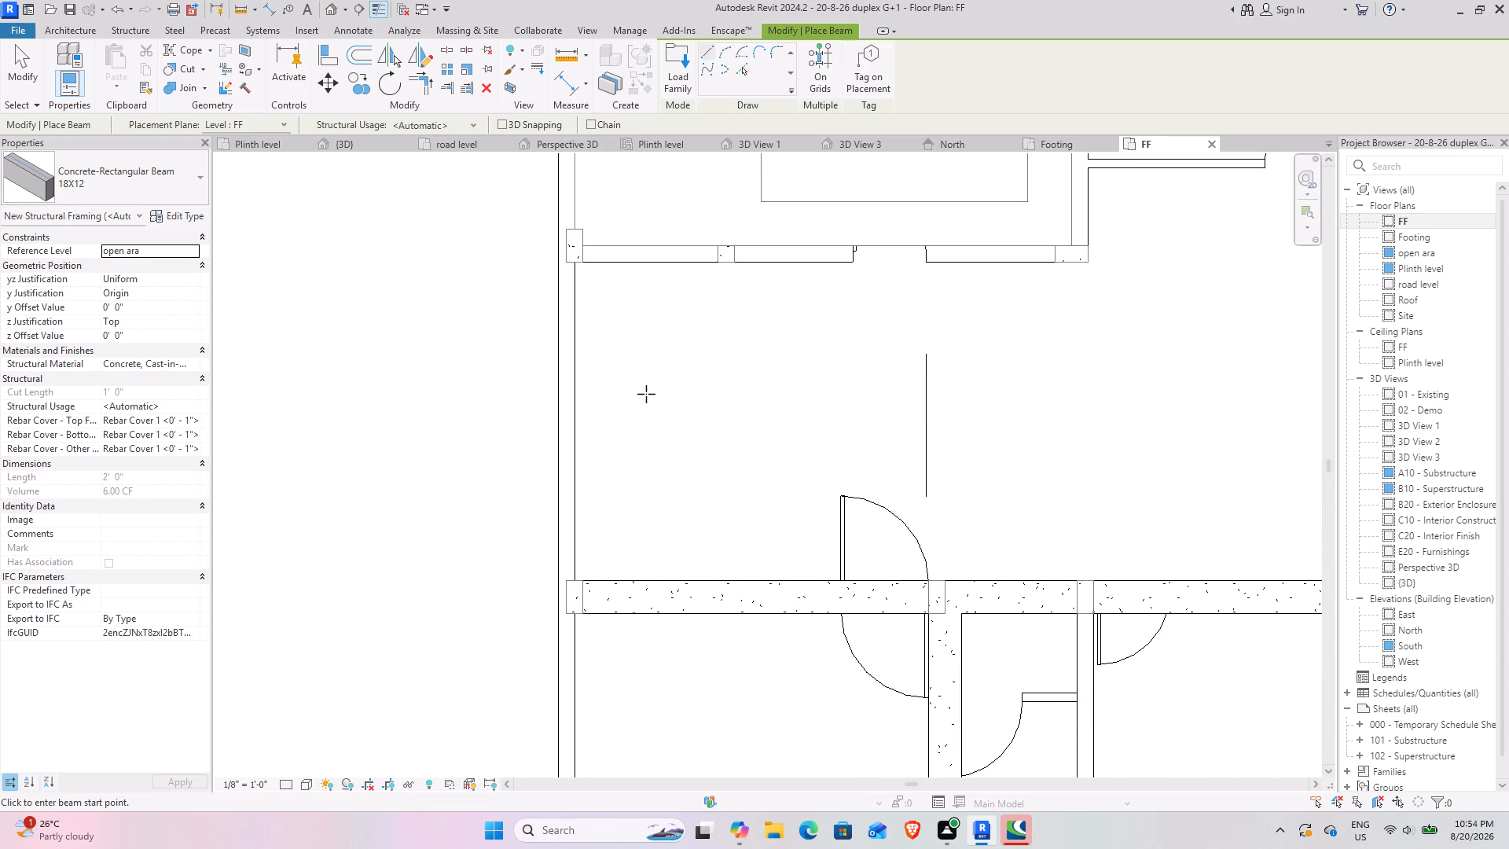
{"action": "scroll", "coordinate": [646, 394], "scroll_direction": "down", "scroll_amount": 3}
{"action": "middle_click_drag", "start_coordinate": [653, 414], "coordinate": [650, 211]}
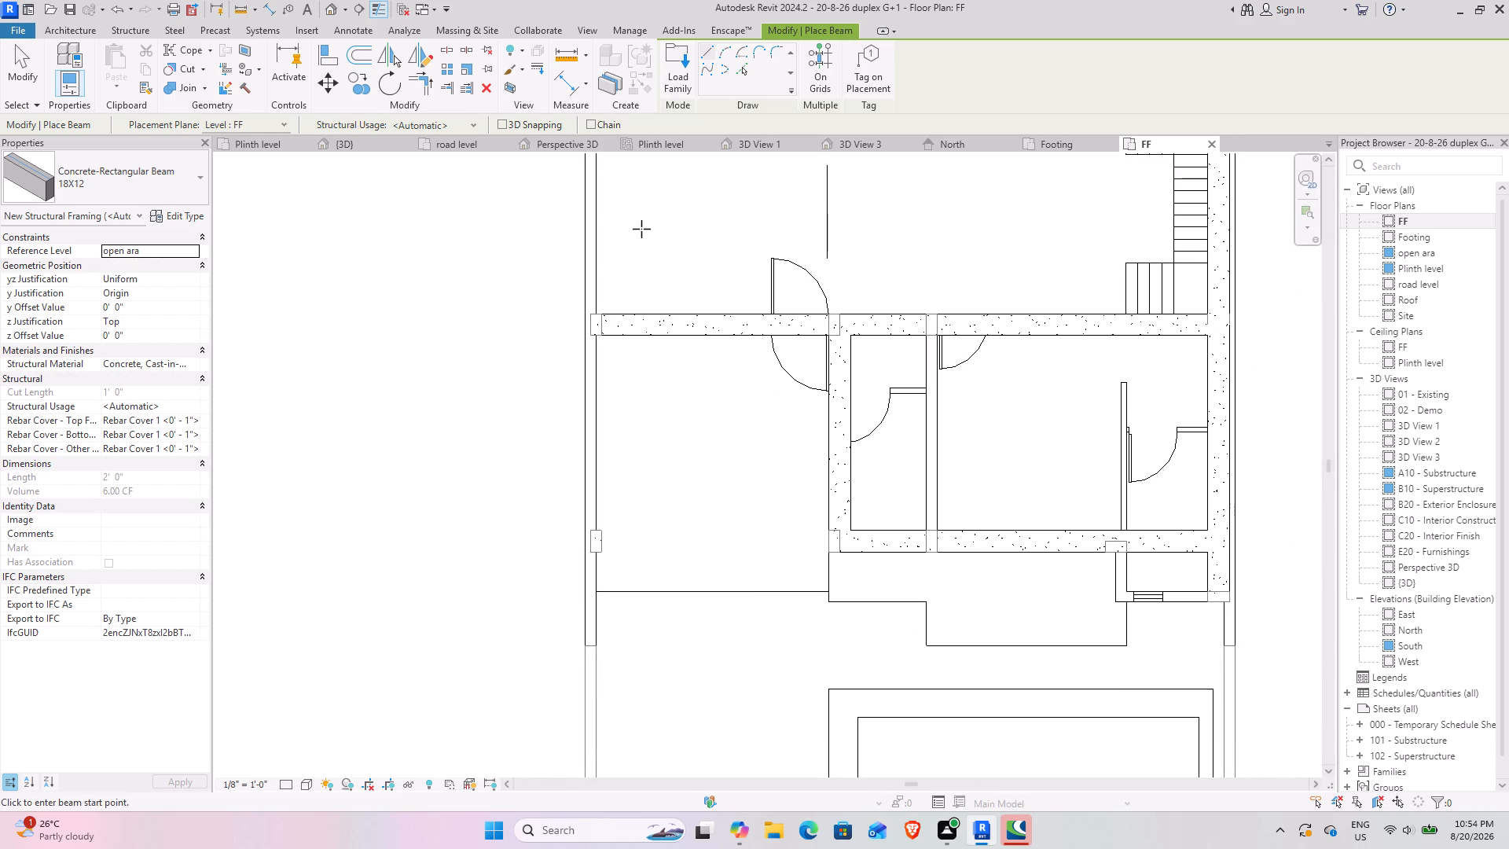
{"action": "scroll", "coordinate": [608, 533], "scroll_direction": "up", "scroll_amount": 6}
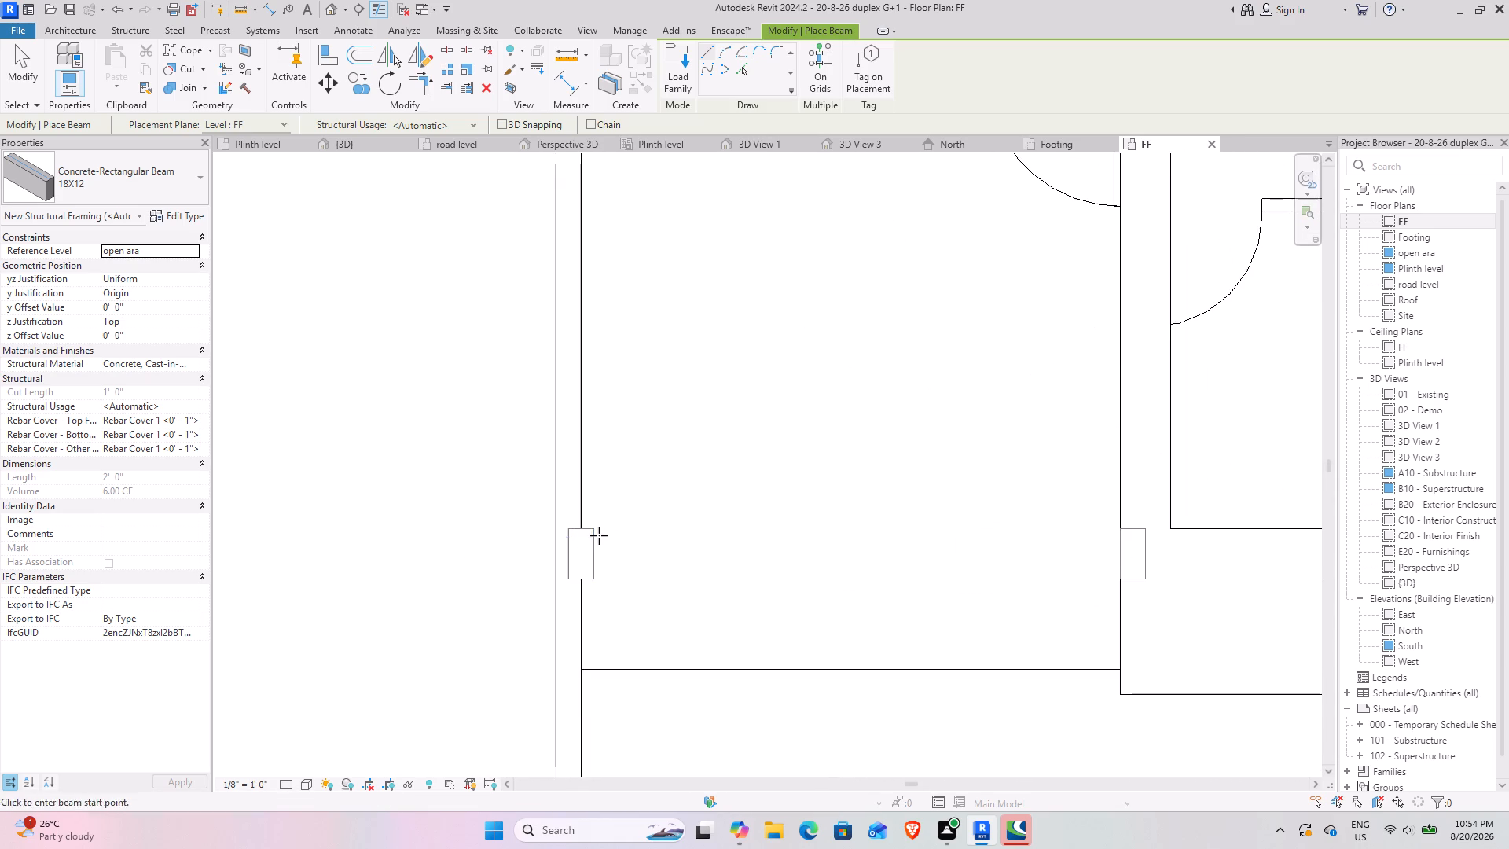
{"action": "left_click", "coordinate": [596, 555]}
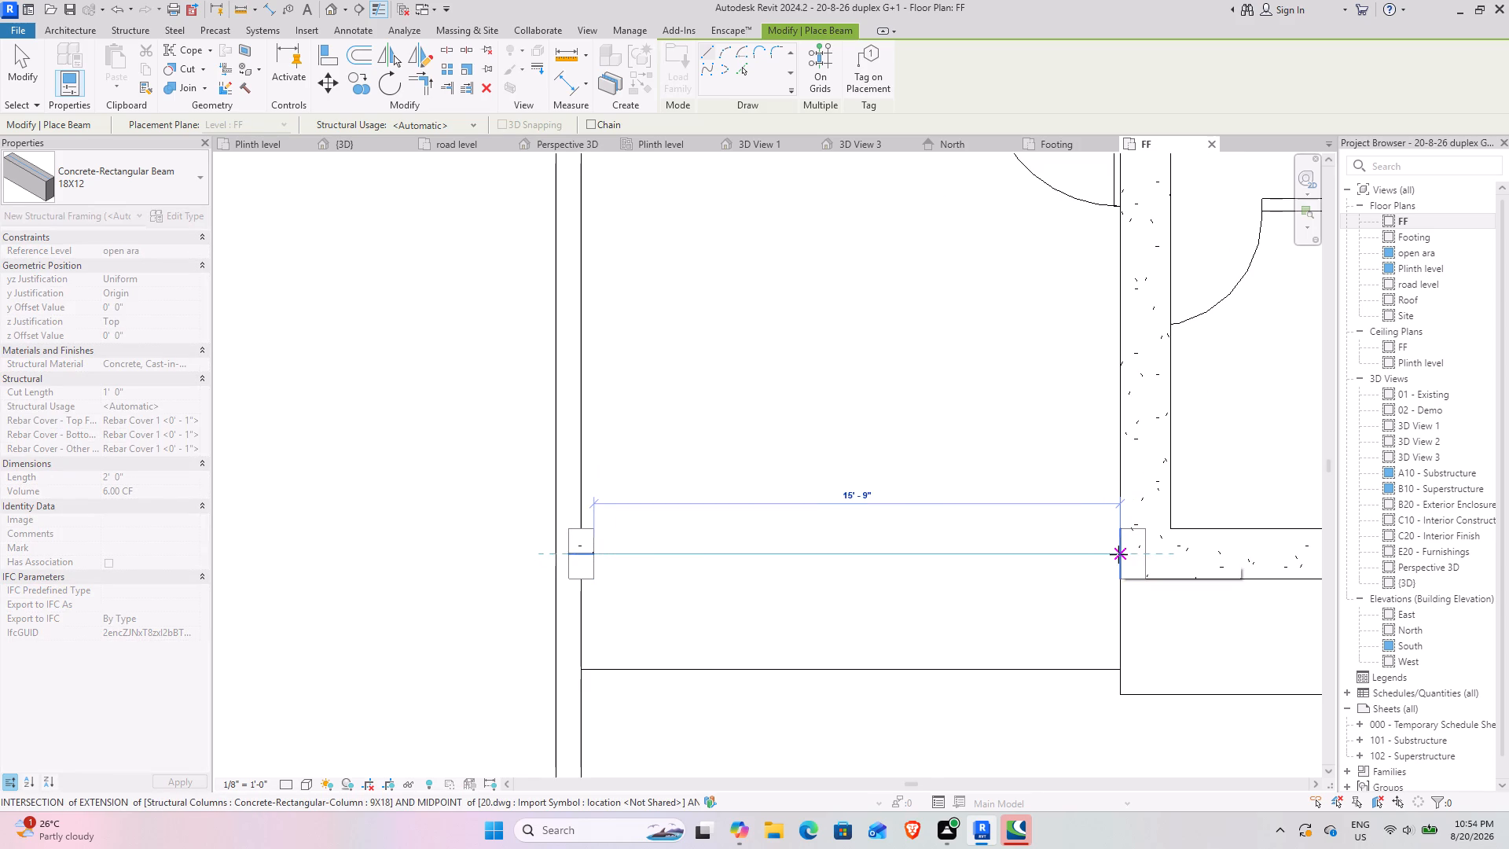
{"action": "left_click", "coordinate": [1118, 554]}
{"action": "middle_click_drag", "start_coordinate": [860, 379], "coordinate": [860, 536]}
{"action": "key", "text": "Escape"}
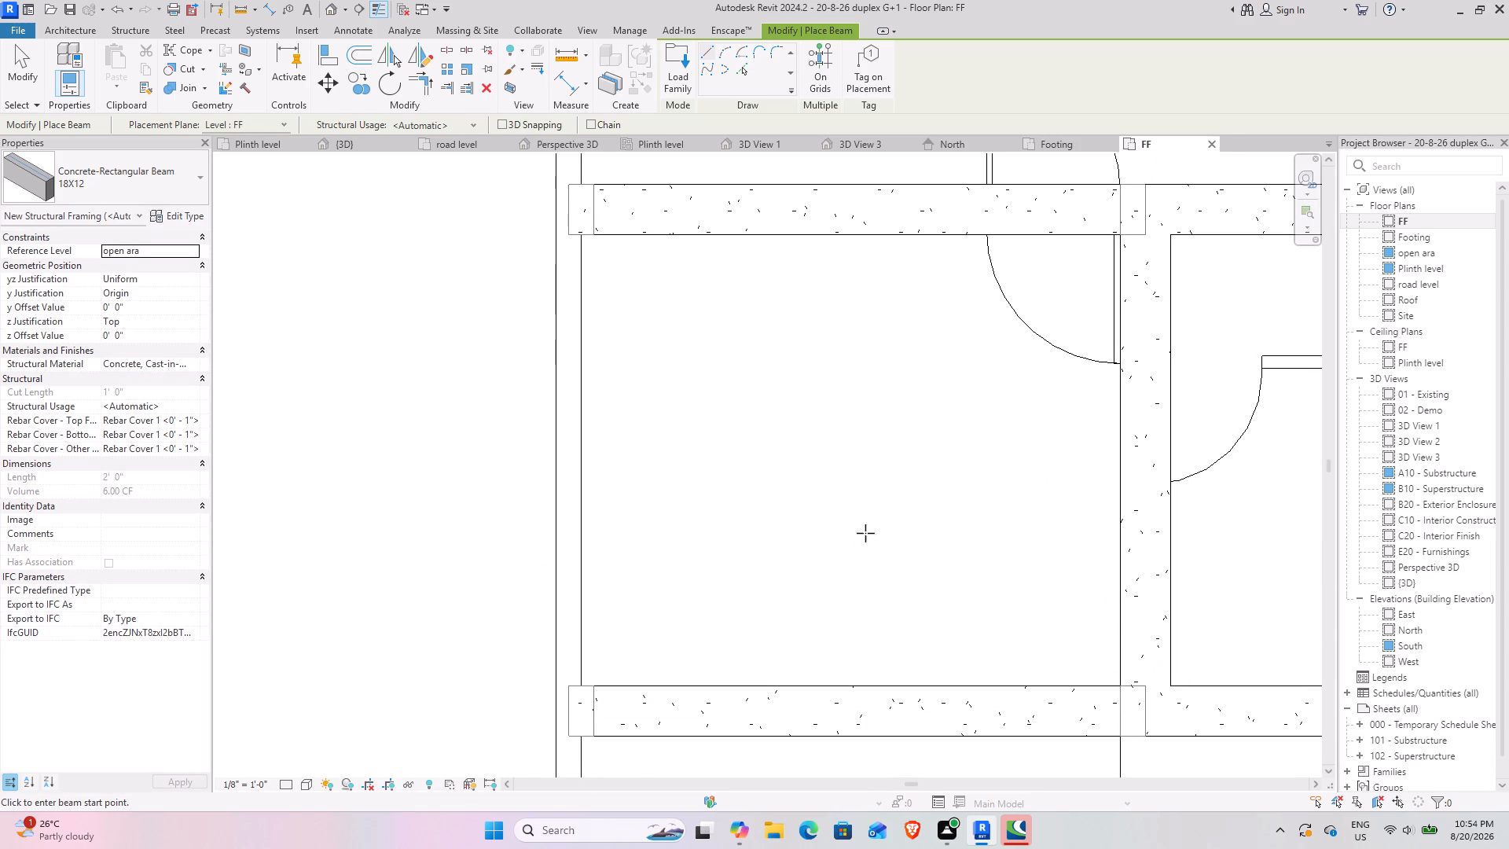
Draw an 18X12 beam about 13' 6" long north along the southwest room's west wall, between its south and north beams.
{"action": "scroll", "coordinate": [898, 470], "scroll_direction": "down", "scroll_amount": 2}
{"action": "middle_click_drag", "start_coordinate": [831, 383], "coordinate": [773, 401]}
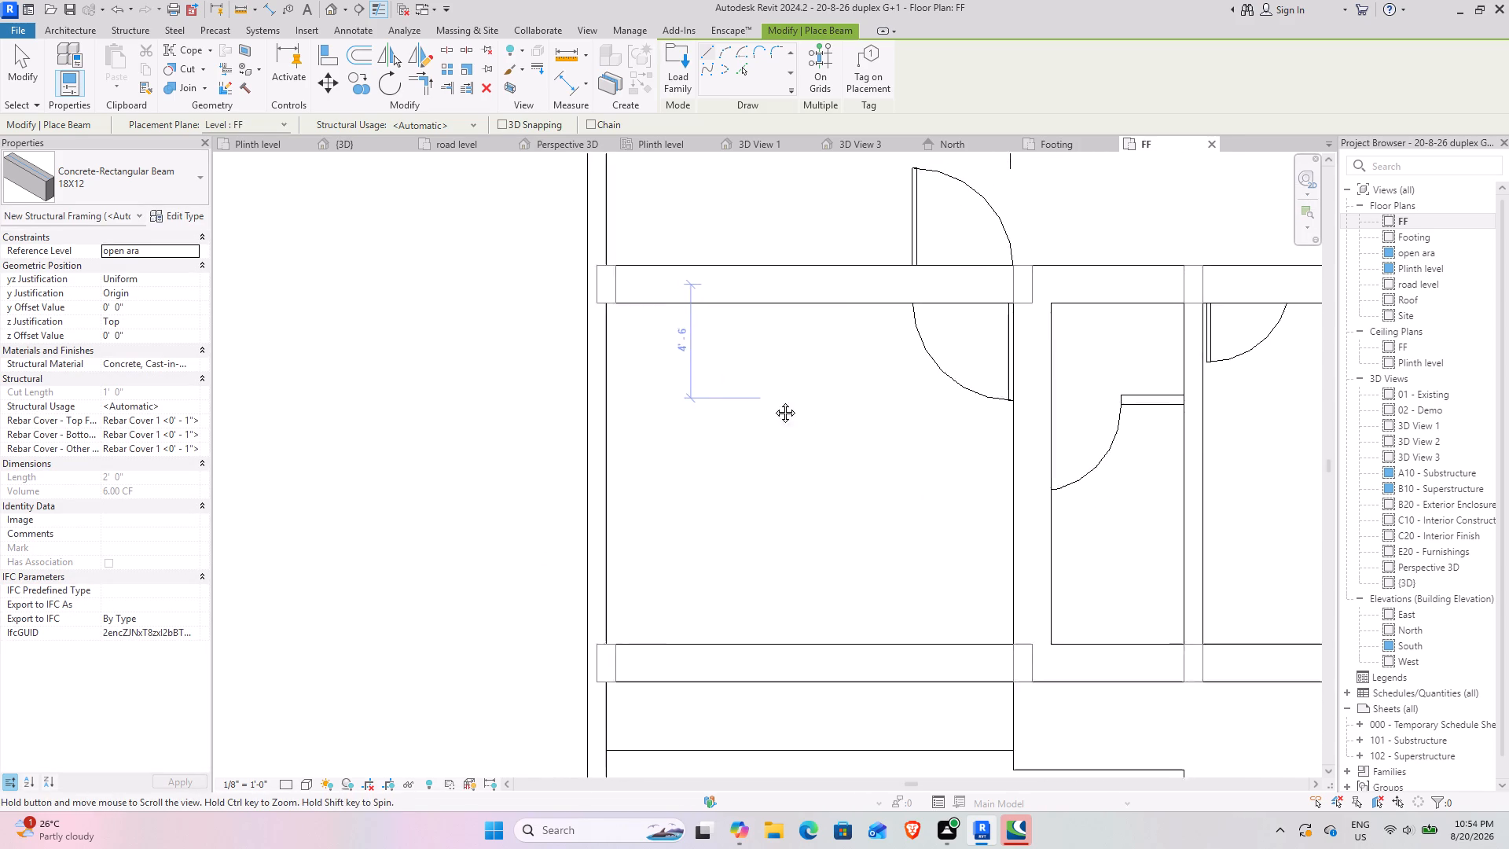
{"action": "middle_click_drag", "start_coordinate": [773, 401], "coordinate": [749, 442]}
{"action": "middle_click_drag", "start_coordinate": [740, 464], "coordinate": [656, 602]}
{"action": "middle_click_drag", "start_coordinate": [656, 602], "coordinate": [675, 462]}
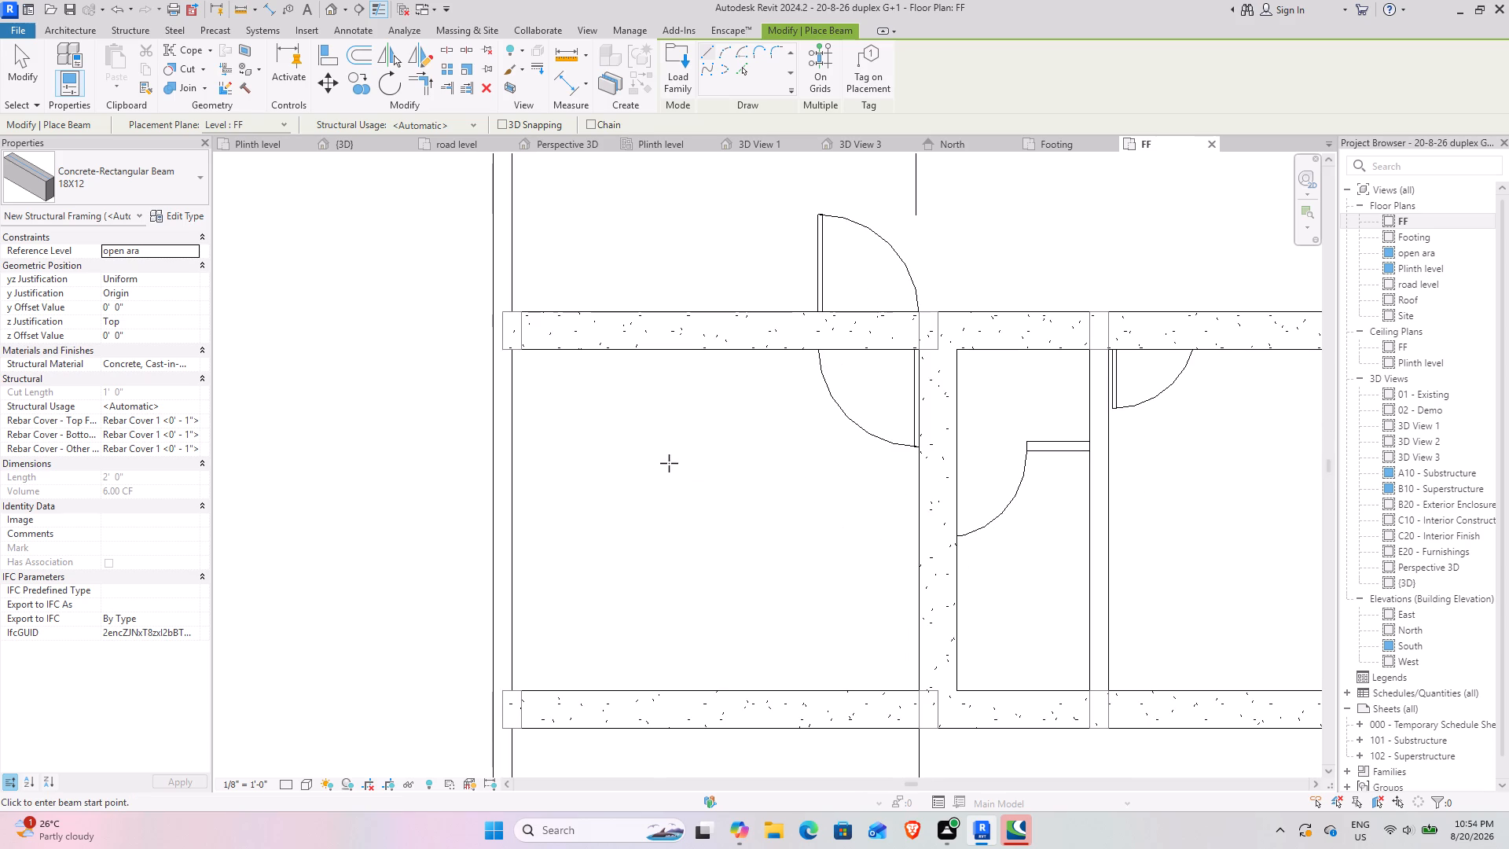
{"action": "left_click", "coordinate": [522, 695]}
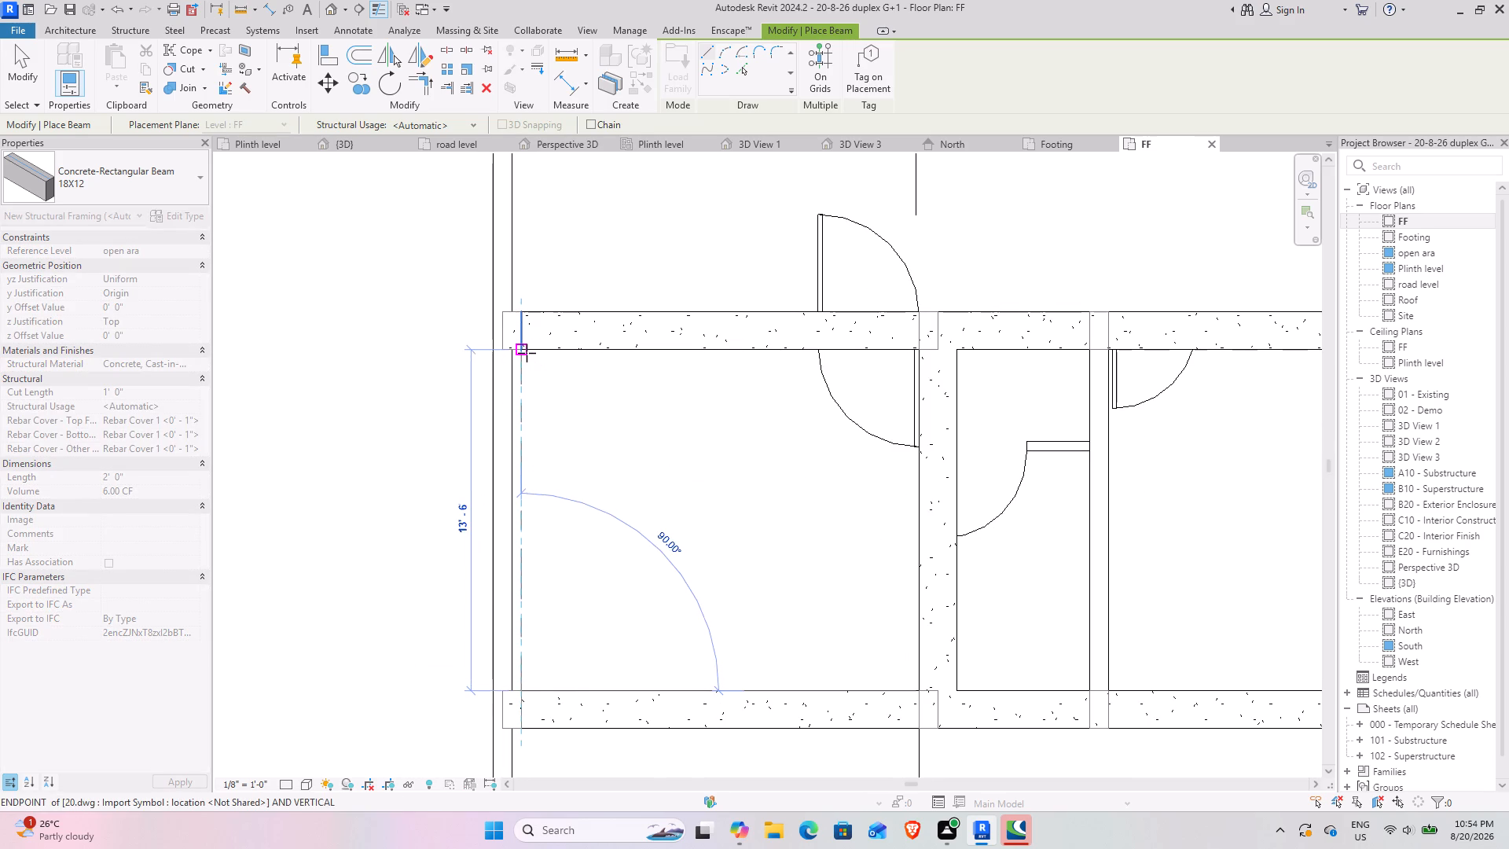
{"action": "left_click", "coordinate": [527, 353]}
Draw an 18X12 beam about 14' 6" long south along the west wall, from the next column north to the double-swing door wall's beam.
{"action": "middle_click_drag", "start_coordinate": [545, 223], "coordinate": [556, 620]}
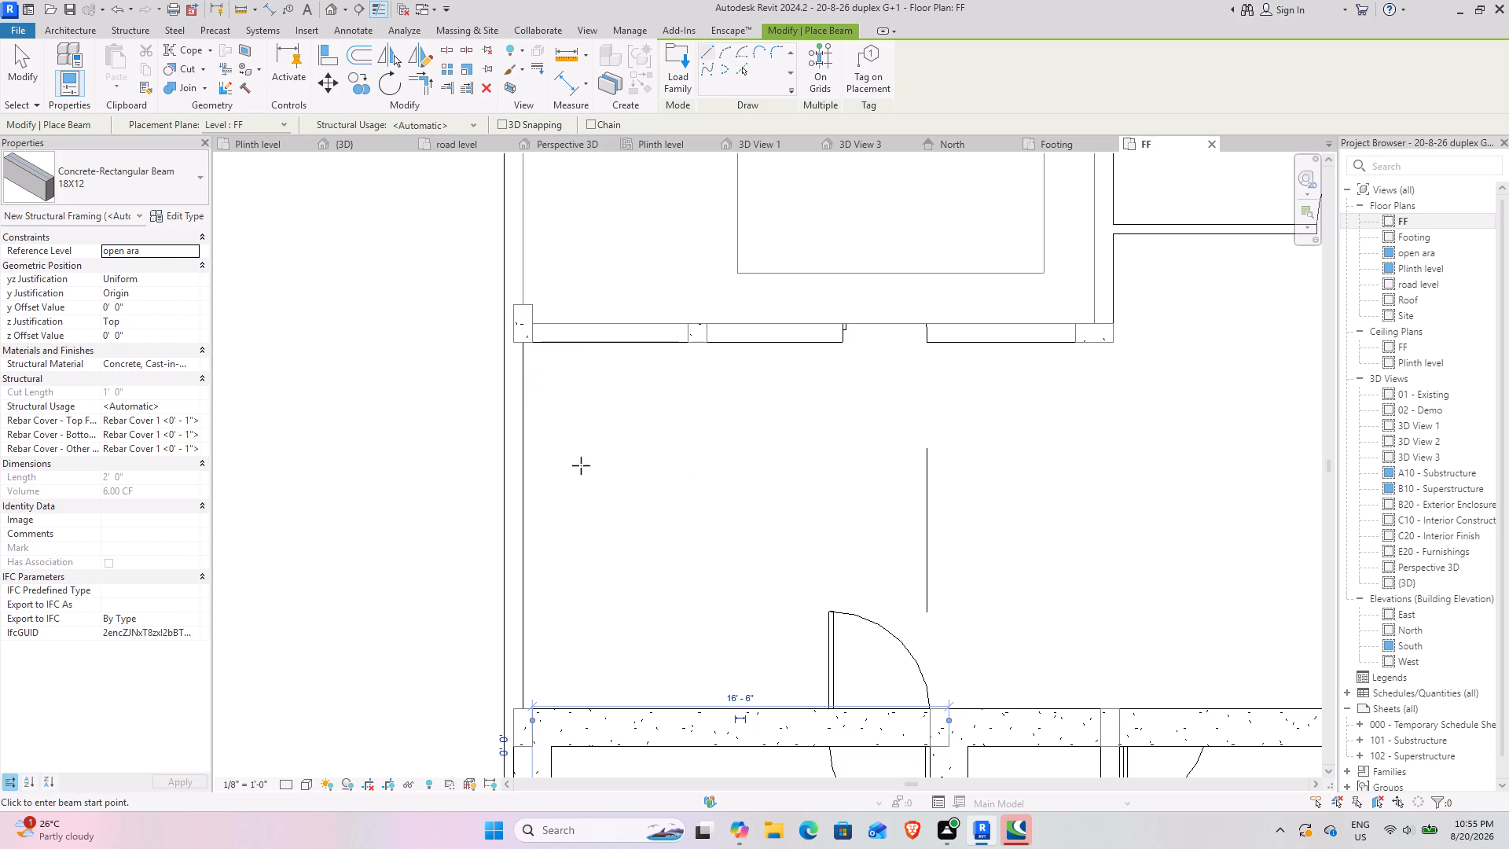
{"action": "left_click", "coordinate": [536, 346]}
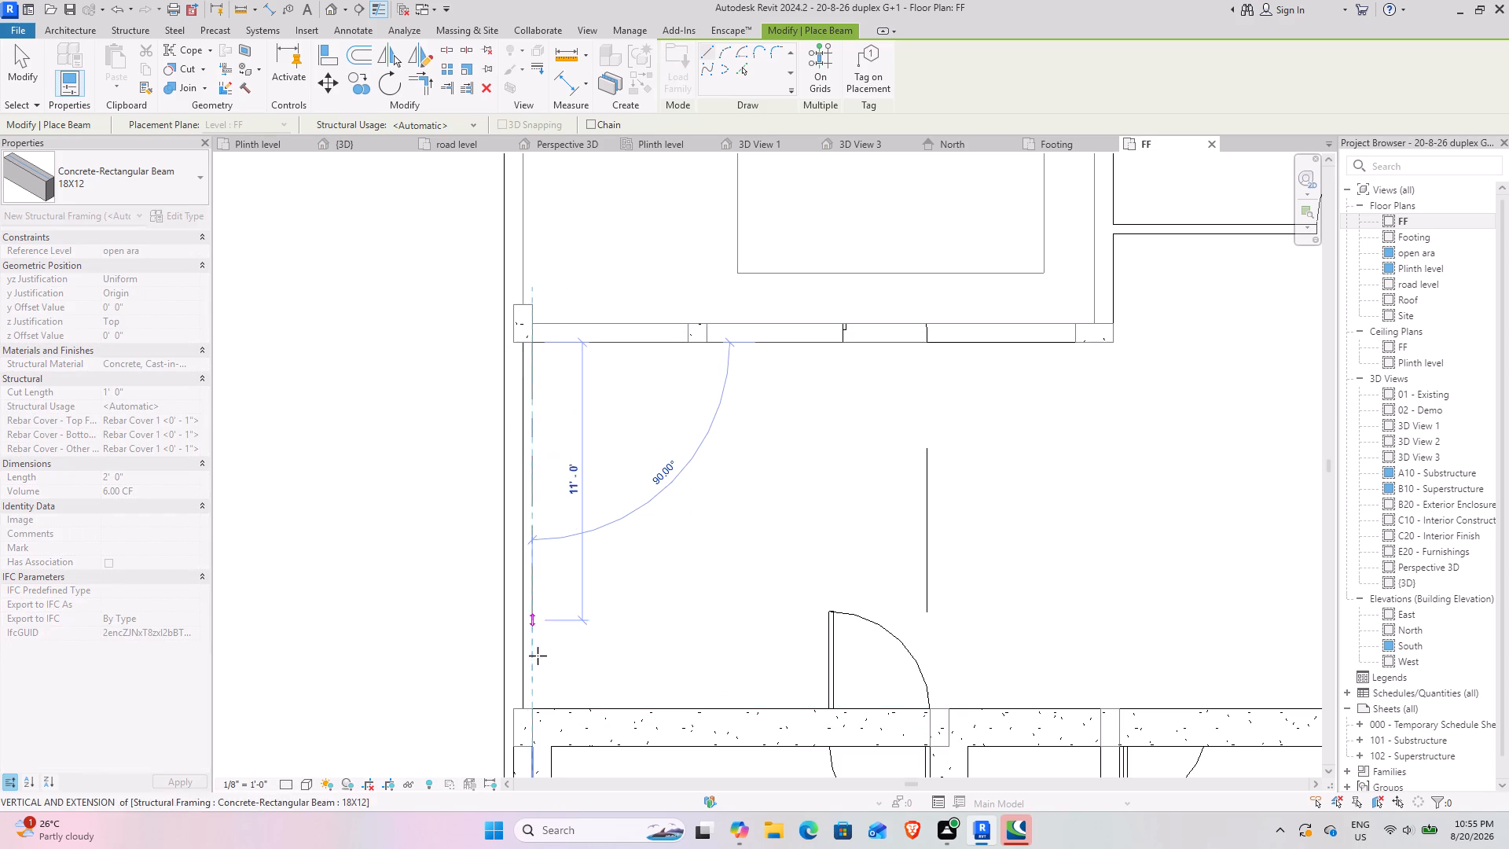
{"action": "left_click", "coordinate": [533, 709]}
Draw an 18X12 beam about 21' 6" long east along the northwest room's south wall, between the inner faces of its two columns.
{"action": "middle_click_drag", "start_coordinate": [625, 486], "coordinate": [639, 792]}
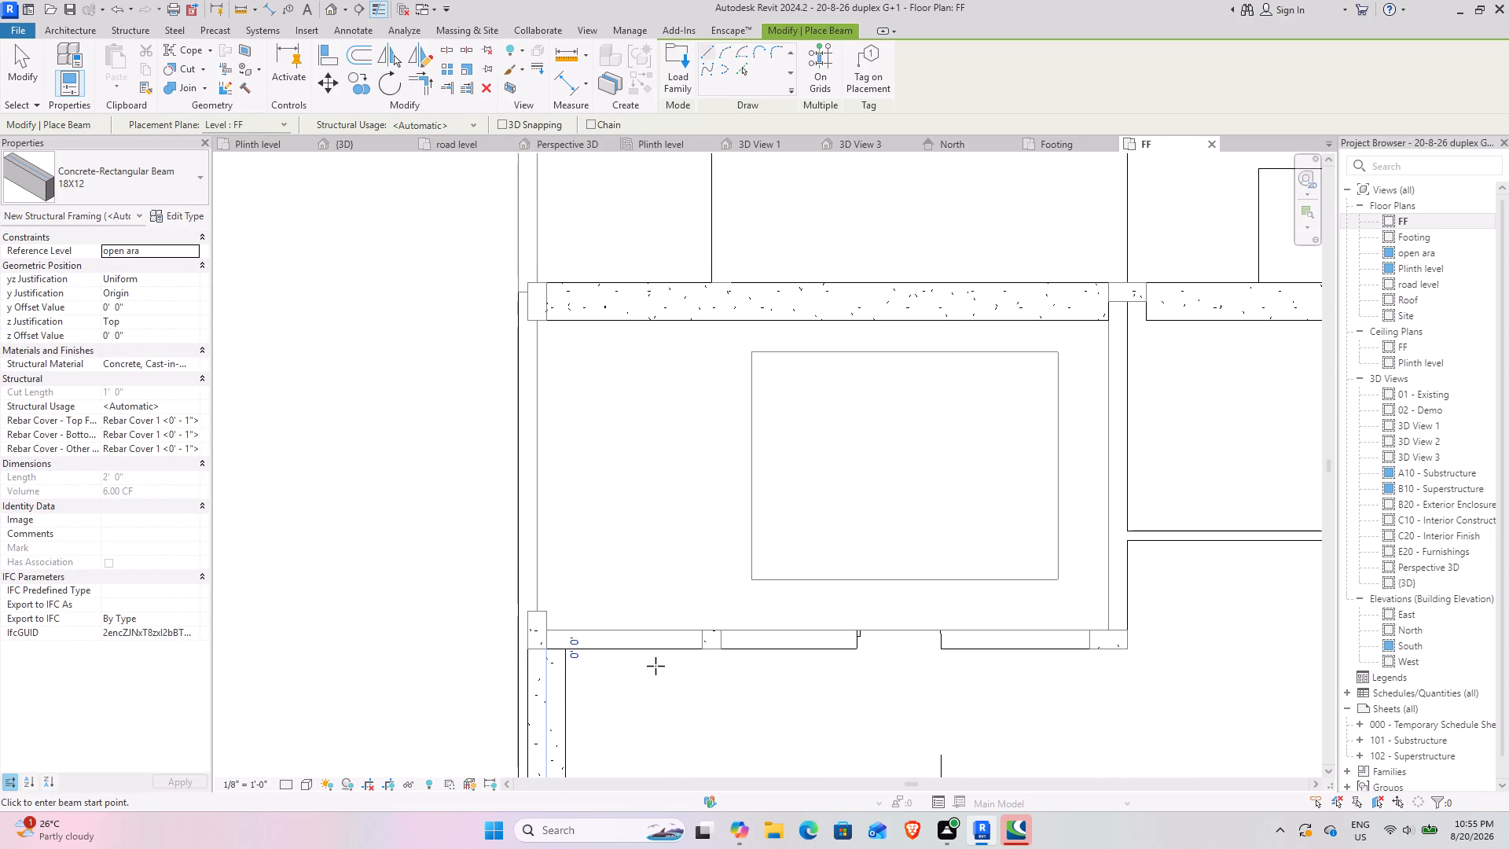
{"action": "left_click", "coordinate": [547, 633]}
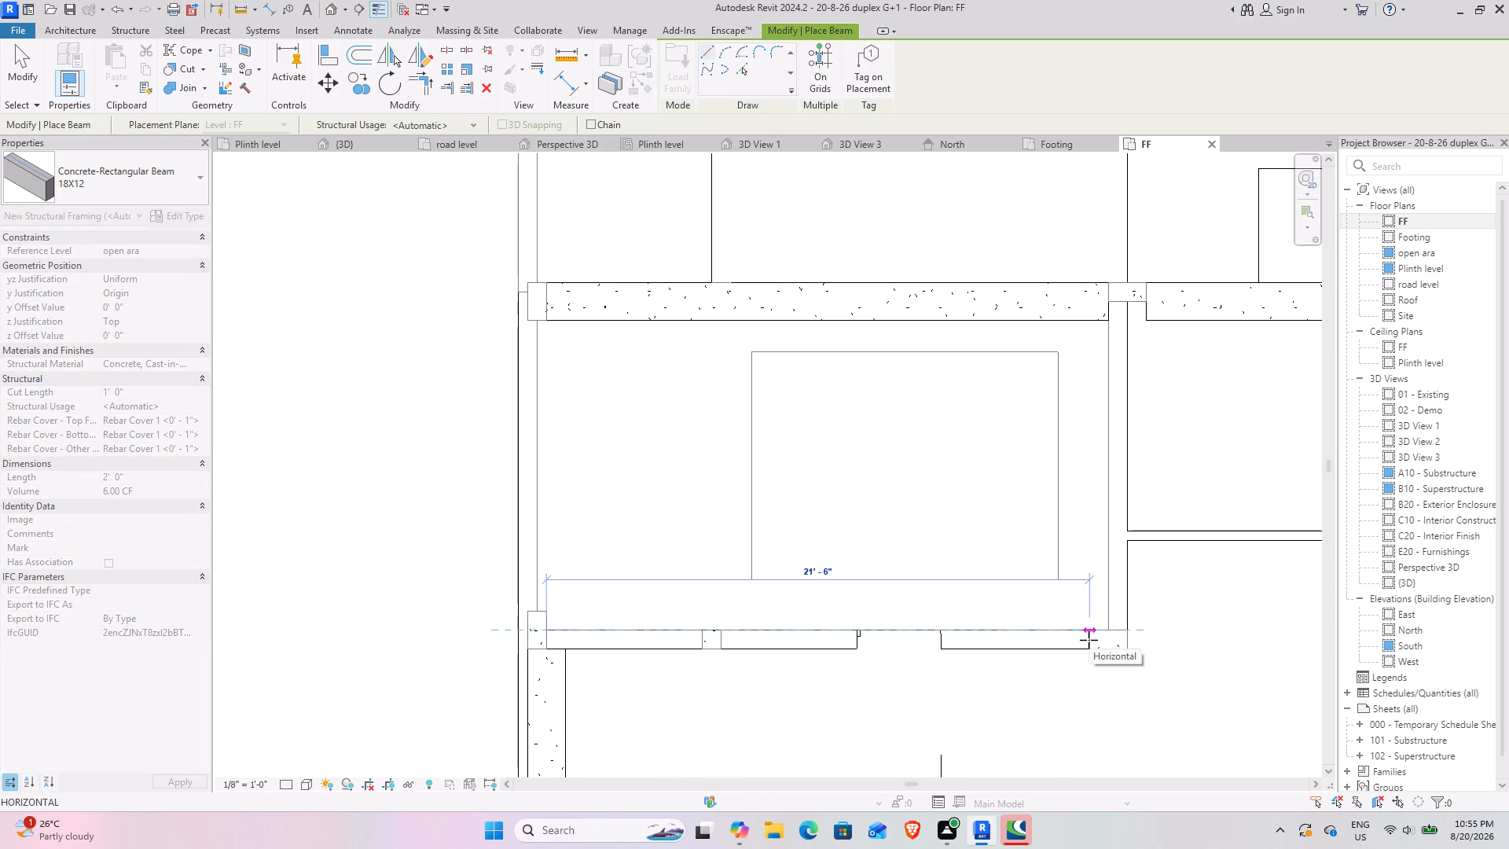
{"action": "left_click", "coordinate": [1089, 640]}
Draw an 18X12 beam about 13' 0" long north along the northwest room's east wall, from its southeast column to the north wall beam.
{"action": "left_click", "coordinate": [1112, 628]}
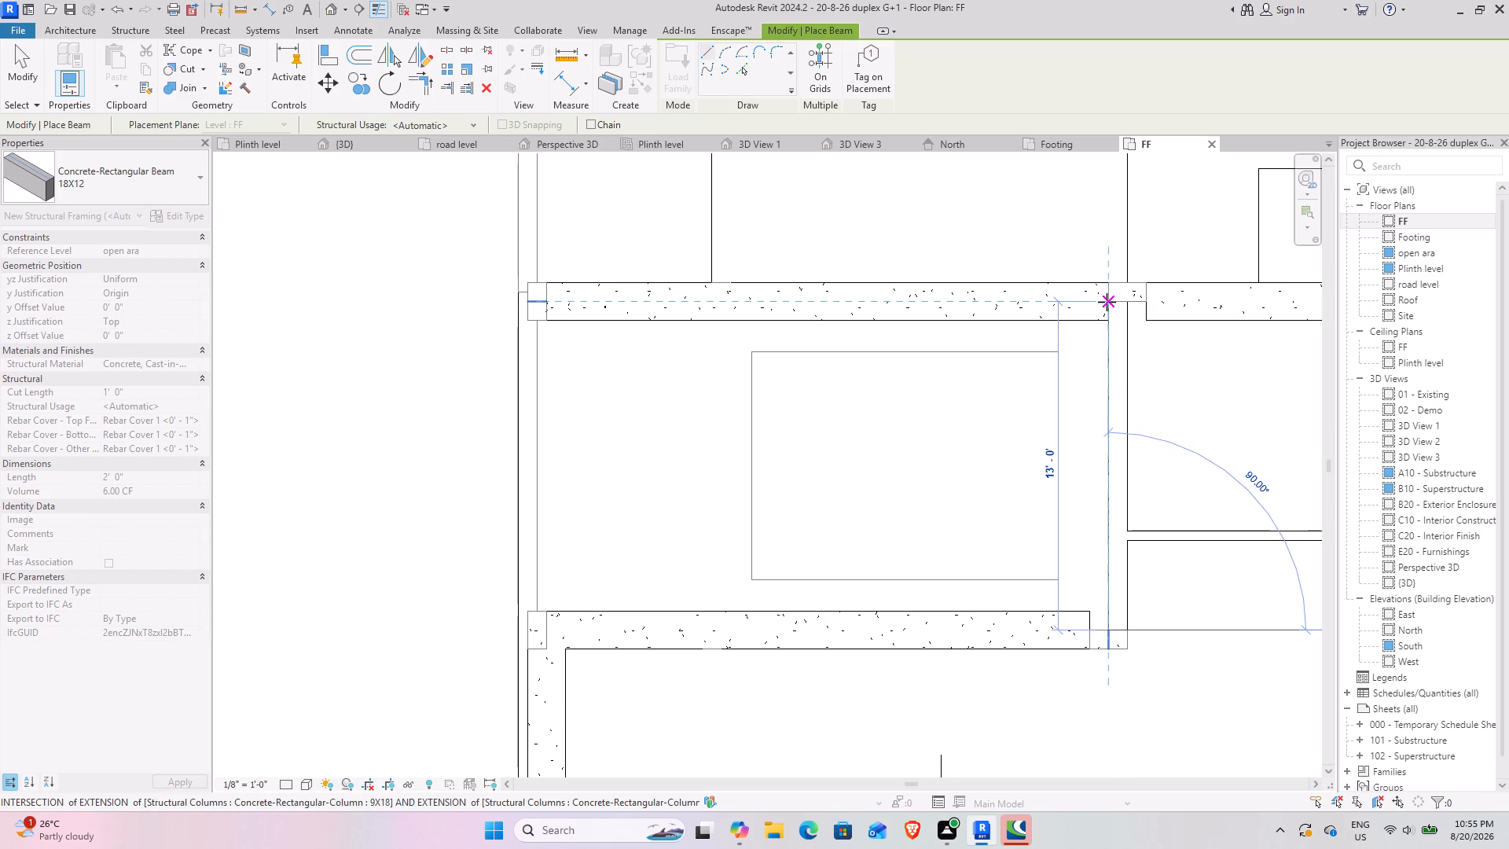
{"action": "left_click", "coordinate": [1107, 302]}
{"action": "key", "text": "Escape"}
Draw an 18X12 beam about 19' 1" long from the northwest room's southeast column along the wall north of the stairs to the east wall beam.
{"action": "scroll", "coordinate": [1169, 442], "scroll_direction": "down", "scroll_amount": 2}
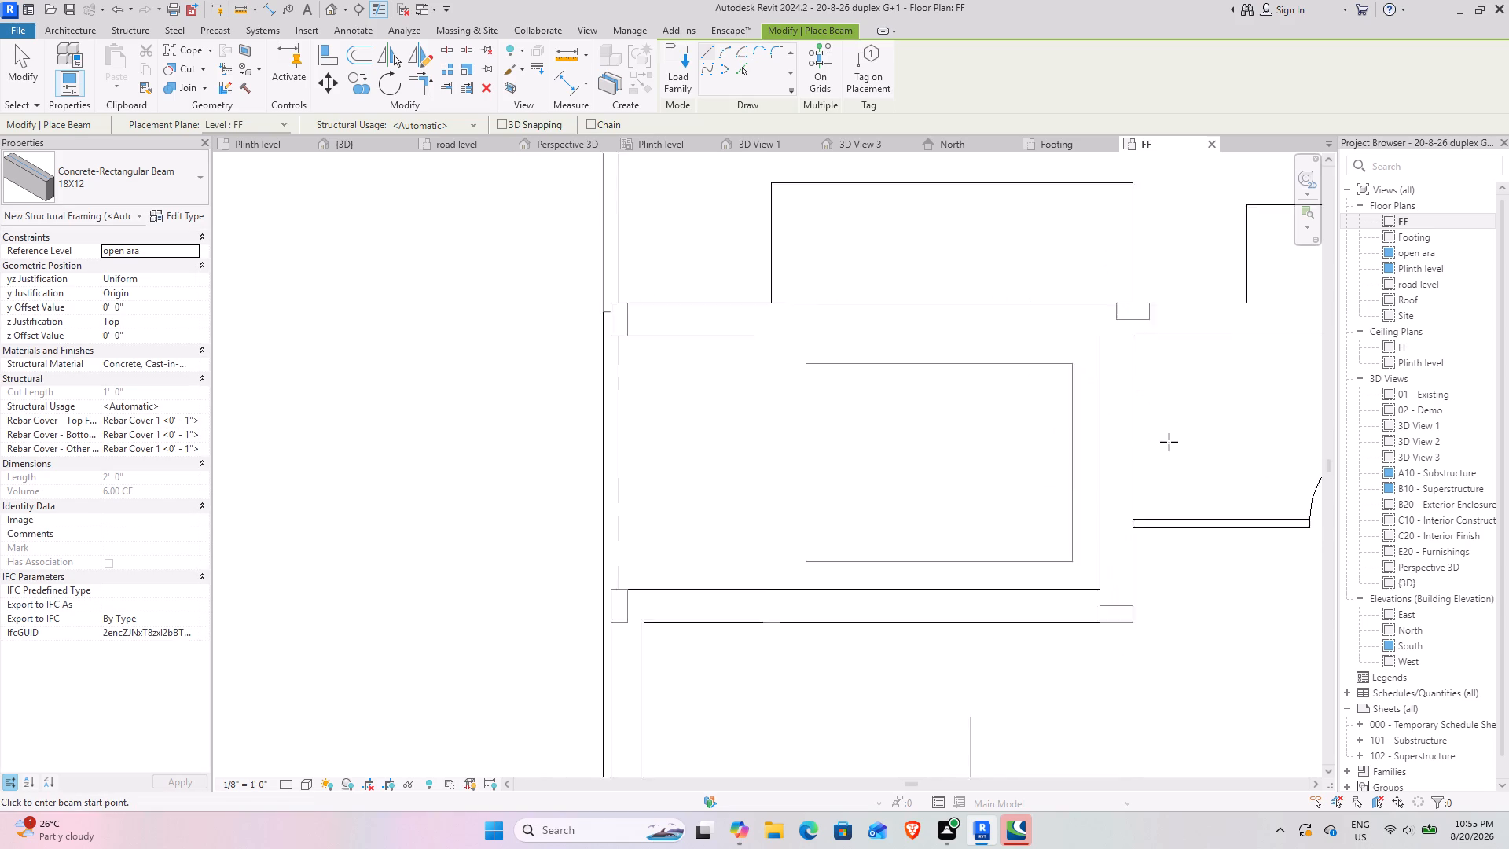
{"action": "scroll", "coordinate": [1169, 442], "scroll_direction": "down", "scroll_amount": 1}
{"action": "middle_click_drag", "start_coordinate": [1208, 537], "coordinate": [999, 523]}
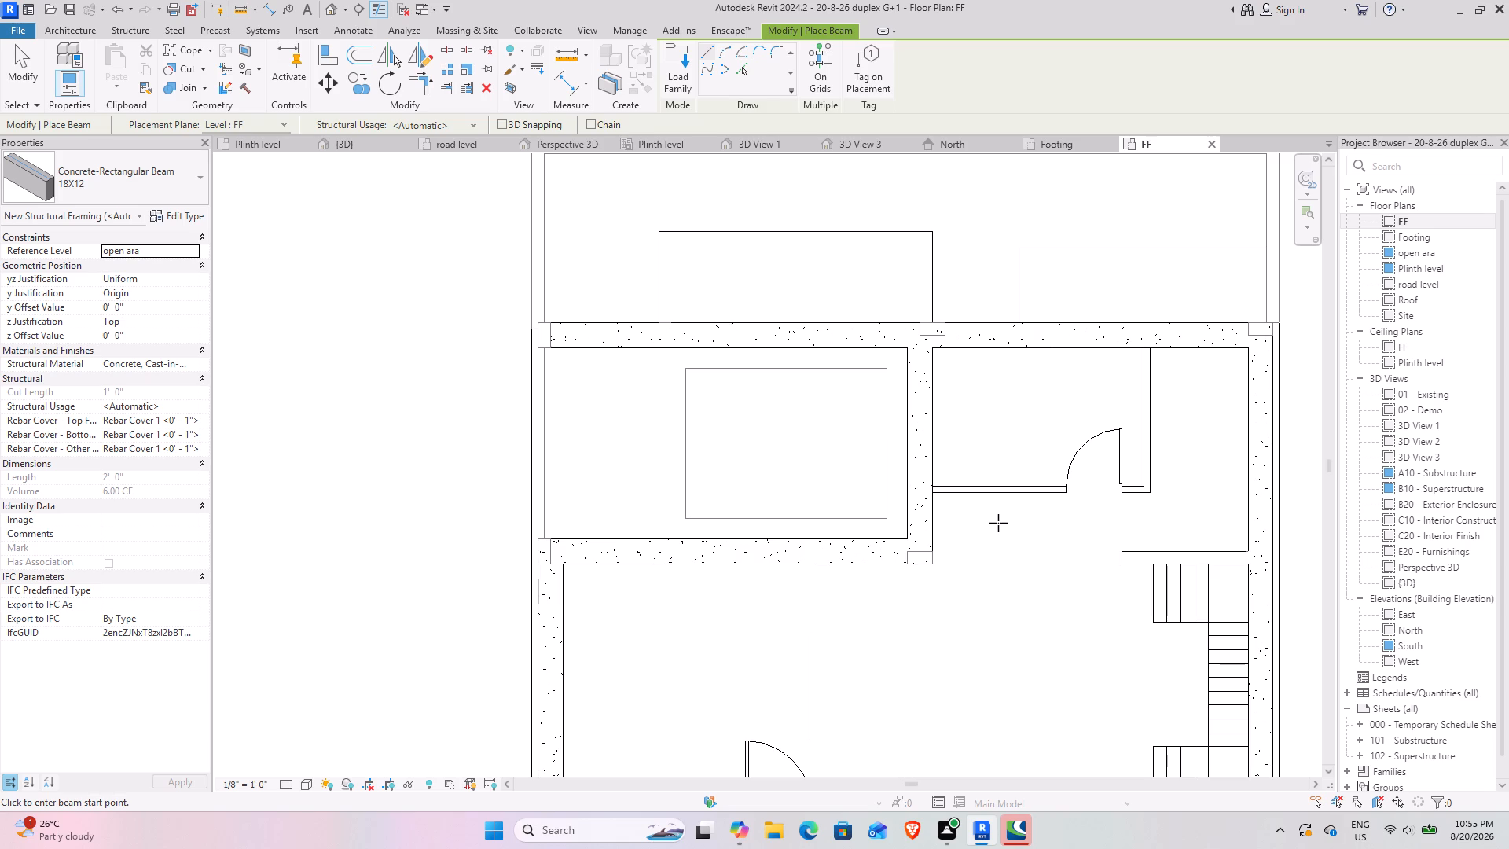
{"action": "middle_click_drag", "start_coordinate": [989, 556], "coordinate": [731, 527]}
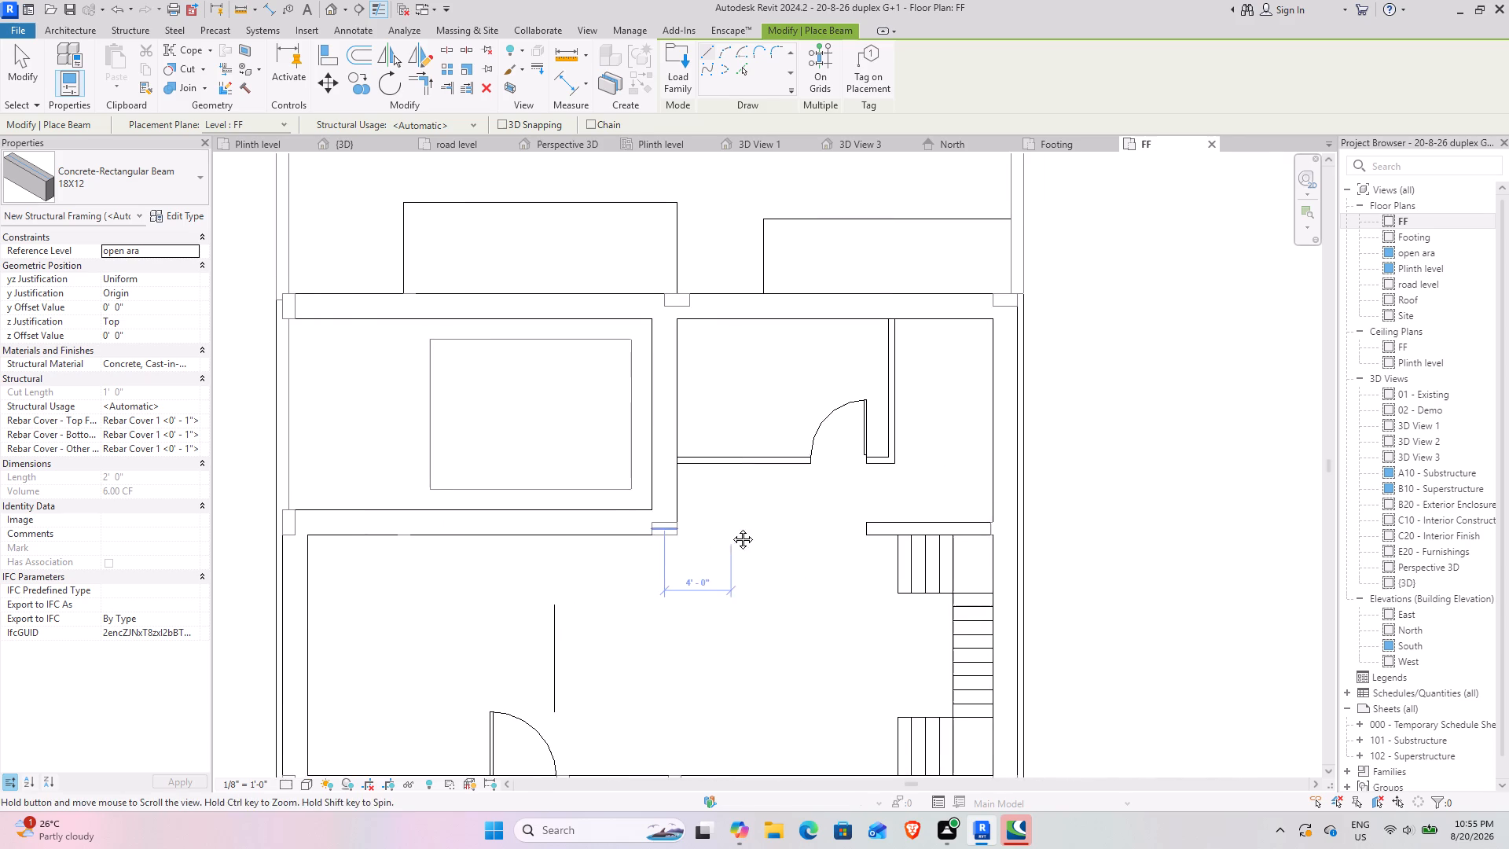
{"action": "middle_click_drag", "start_coordinate": [731, 527], "coordinate": [732, 528]}
{"action": "scroll", "coordinate": [640, 528], "scroll_direction": "up", "scroll_amount": 3}
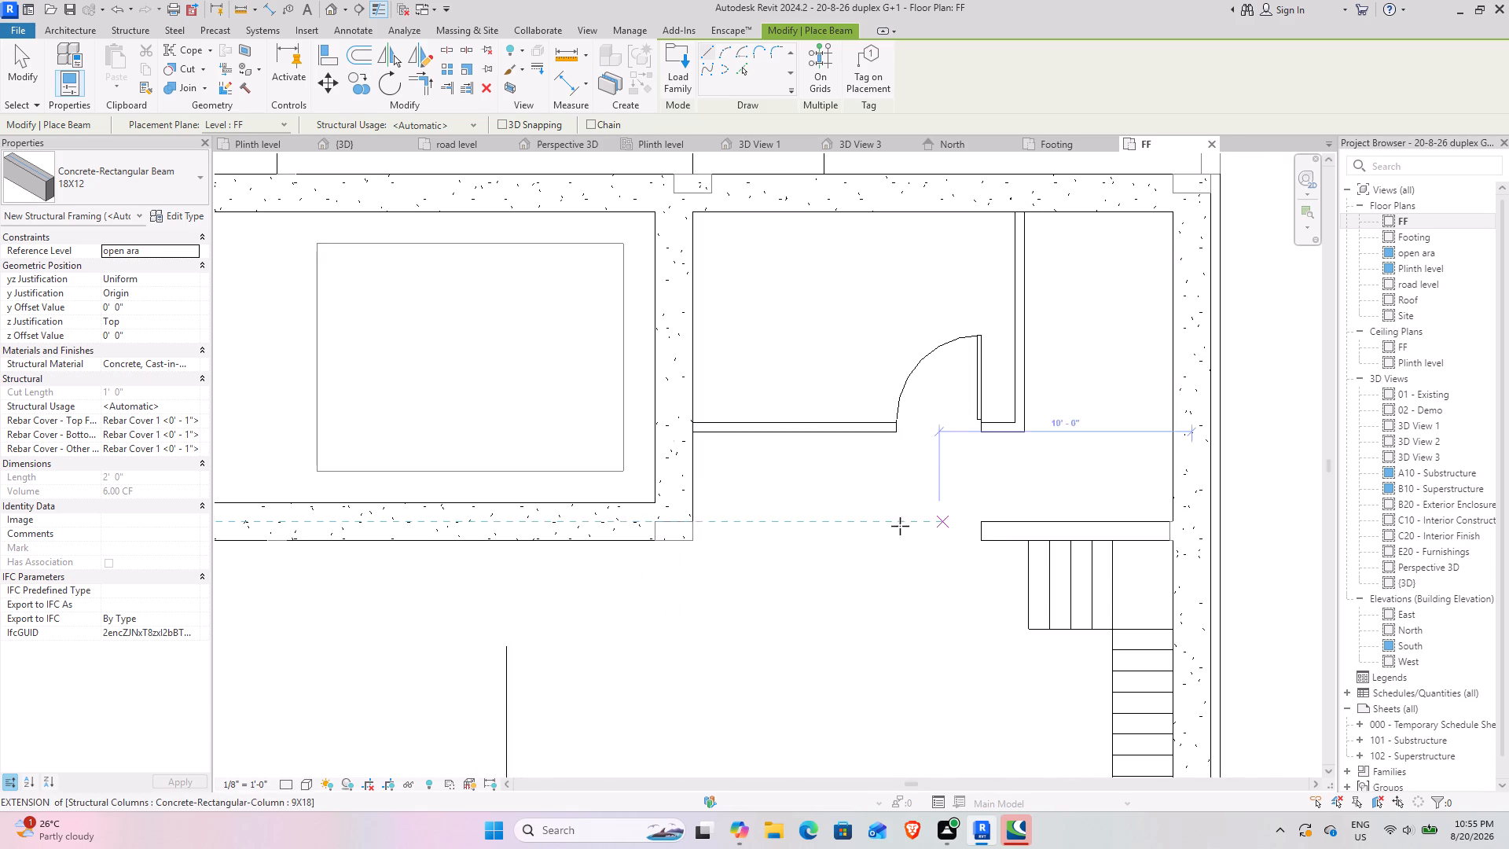
{"action": "left_click", "coordinate": [695, 524]}
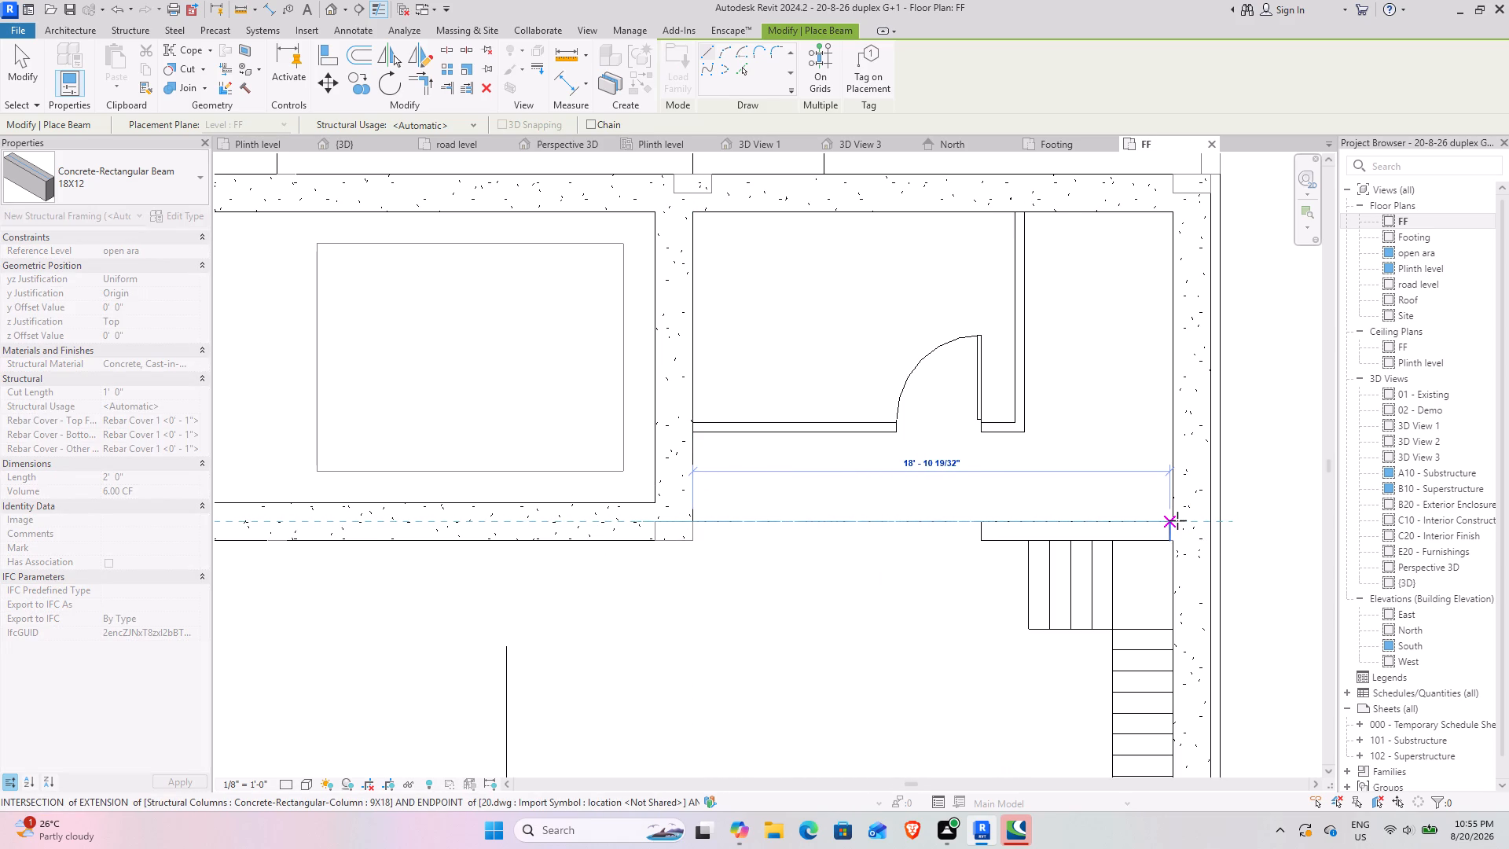
{"action": "scroll", "coordinate": [1177, 520], "scroll_direction": "up", "scroll_amount": 7}
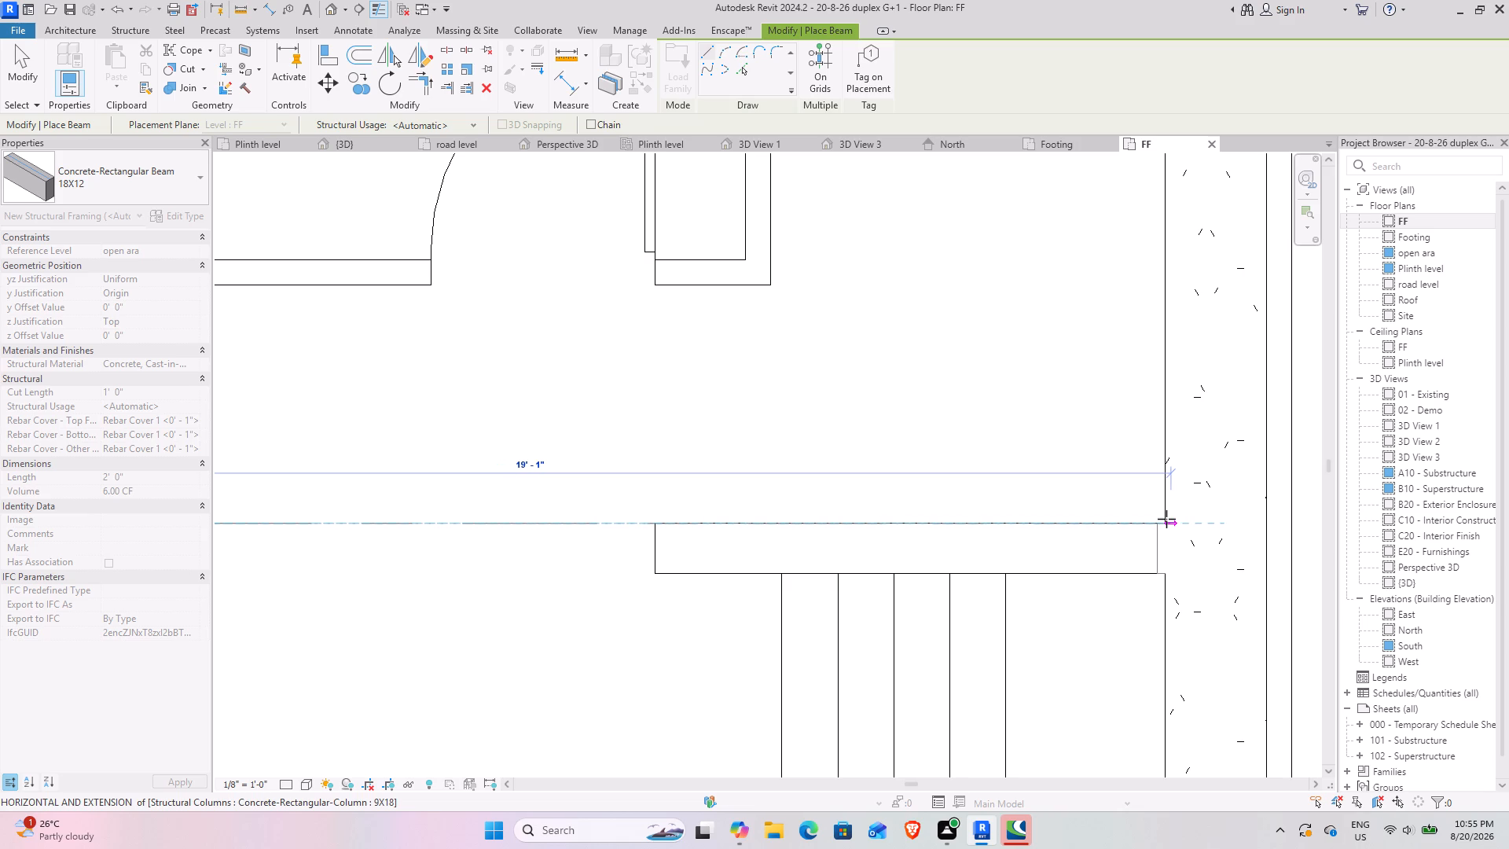
{"action": "left_click", "coordinate": [1166, 519]}
{"action": "scroll", "coordinate": [1120, 646], "scroll_direction": "down", "scroll_amount": 4}
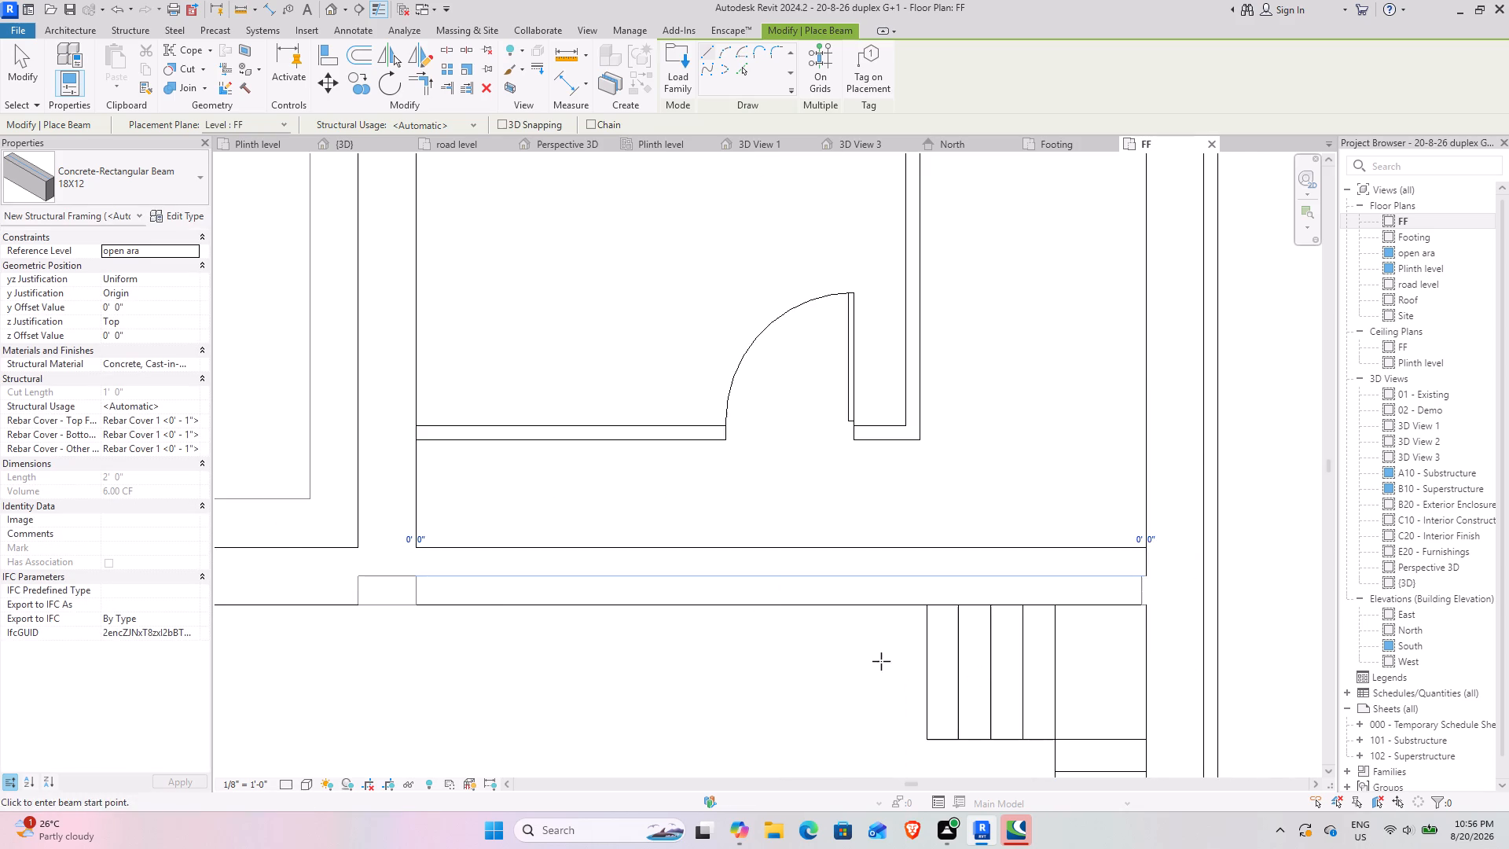
{"action": "middle_click_drag", "start_coordinate": [872, 657], "coordinate": [901, 494]}
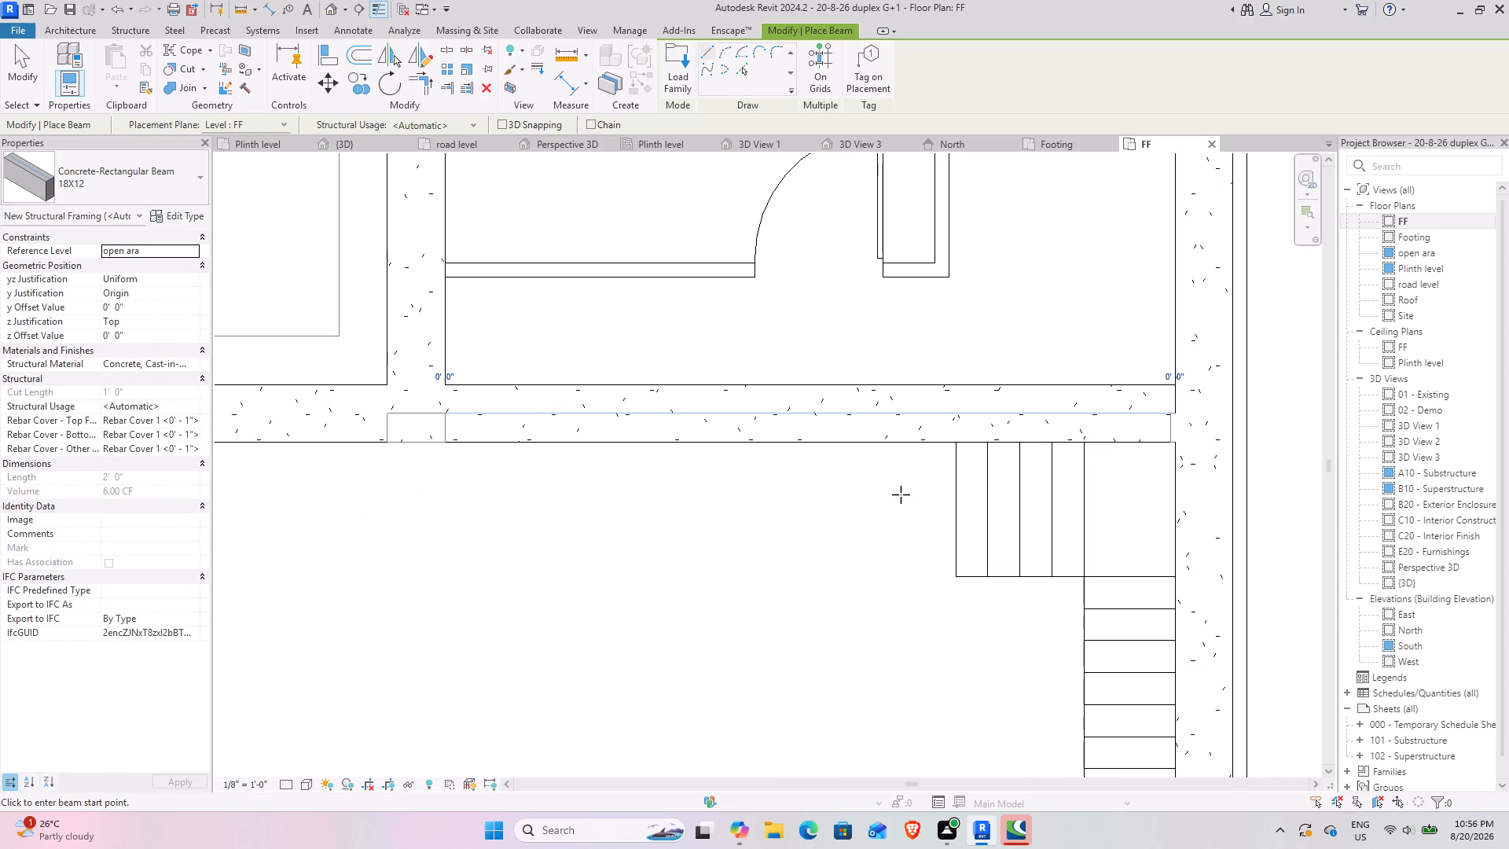
Place an 18X12 concrete rectangular beam about 14'-6" long west of the staircase, from the central column south to the parallel beam.
{"action": "key", "text": "Escape"}
{"action": "scroll", "coordinate": [674, 525], "scroll_direction": "down", "scroll_amount": 4}
{"action": "middle_click_drag", "start_coordinate": [632, 560], "coordinate": [674, 394]}
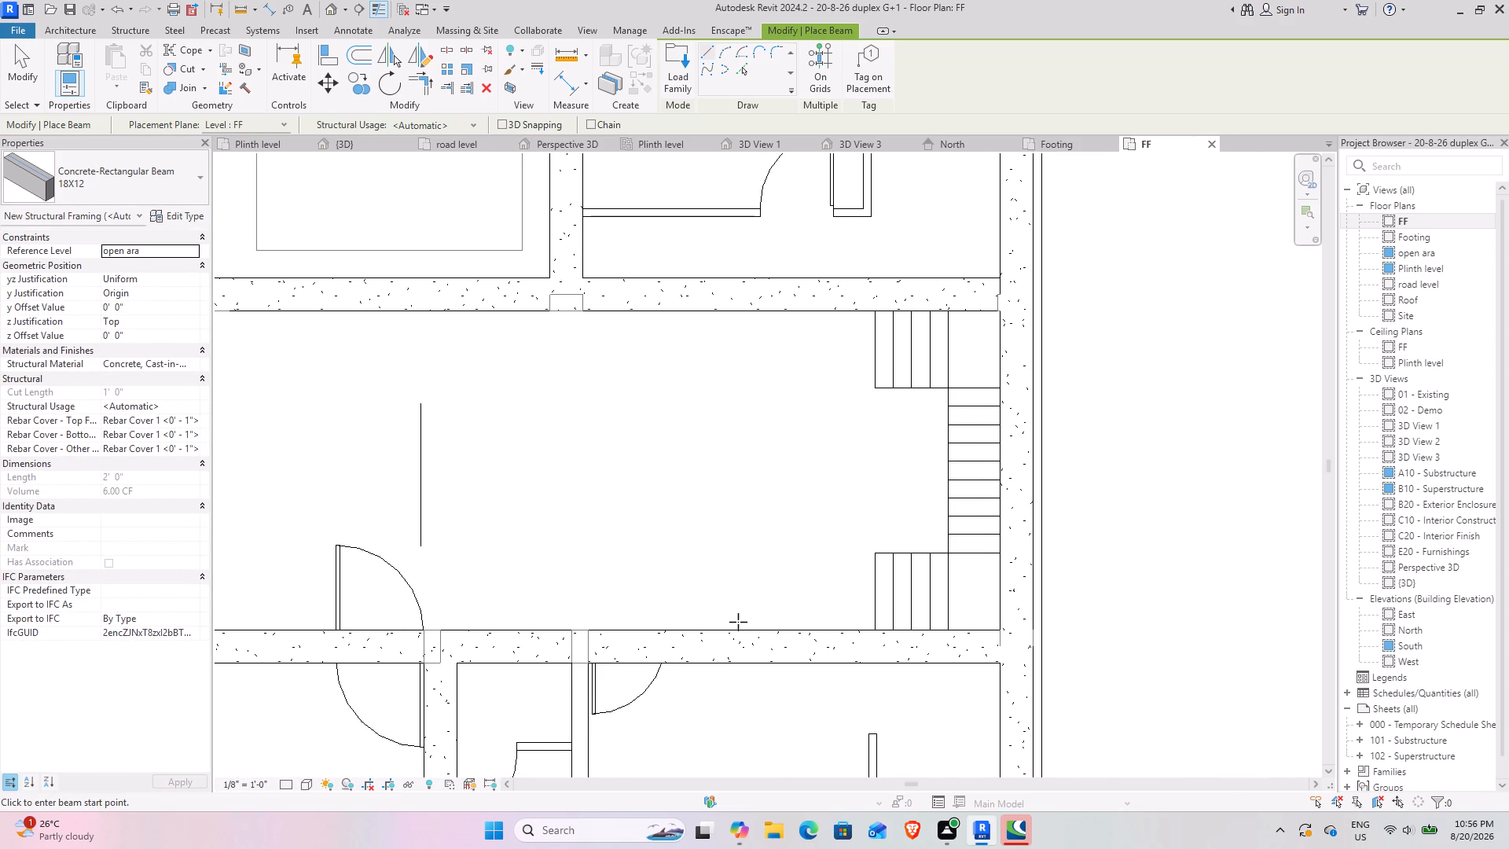
{"action": "middle_click_drag", "start_coordinate": [727, 589], "coordinate": [788, 484]}
{"action": "scroll", "coordinate": [773, 492], "scroll_direction": "down", "scroll_amount": 3}
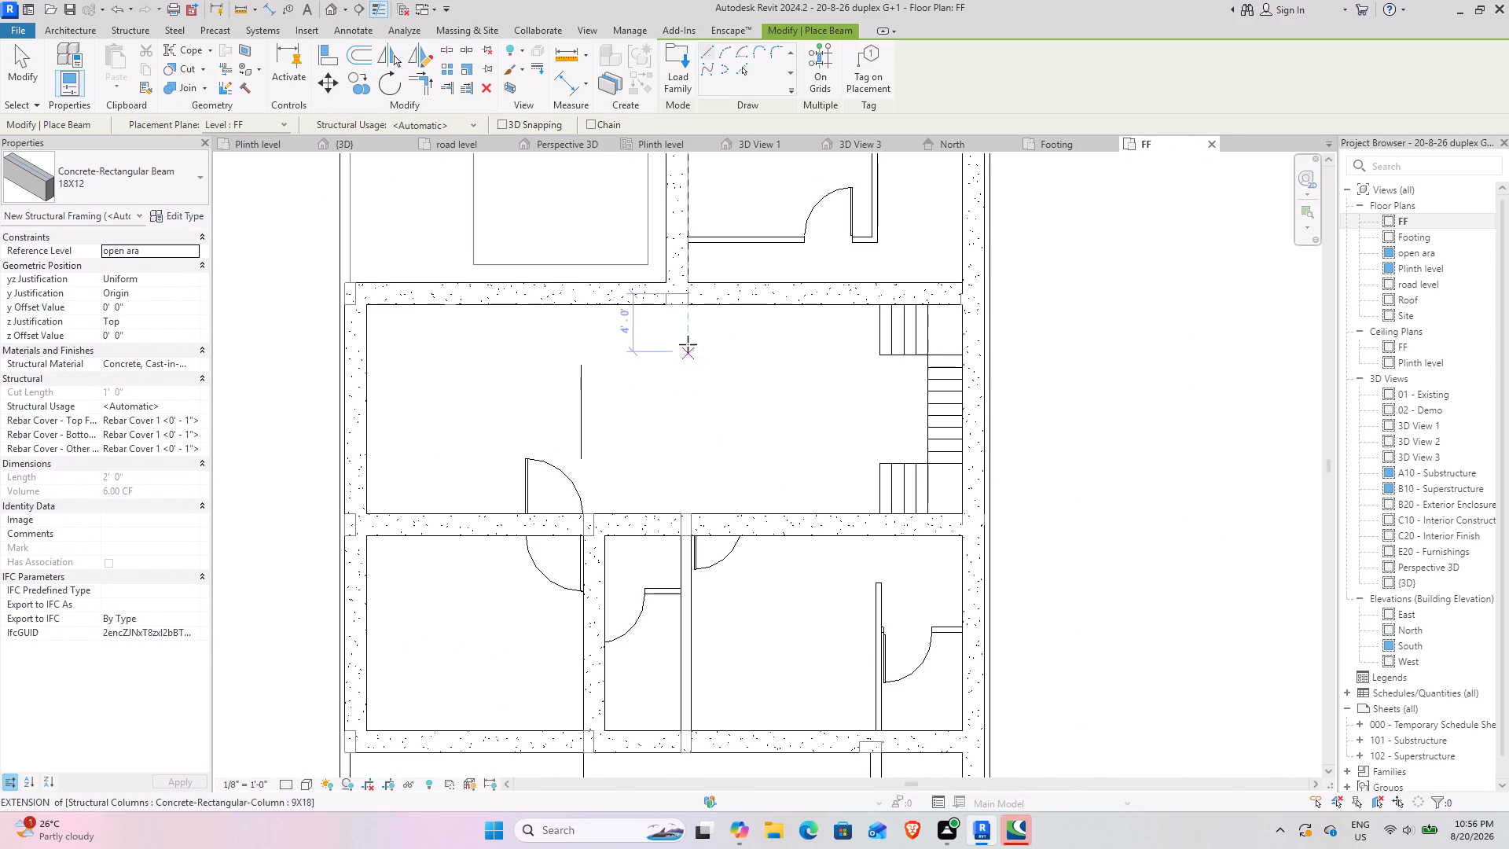
{"action": "scroll", "coordinate": [666, 318], "scroll_direction": "up", "scroll_amount": 4}
{"action": "left_click", "coordinate": [684, 296]}
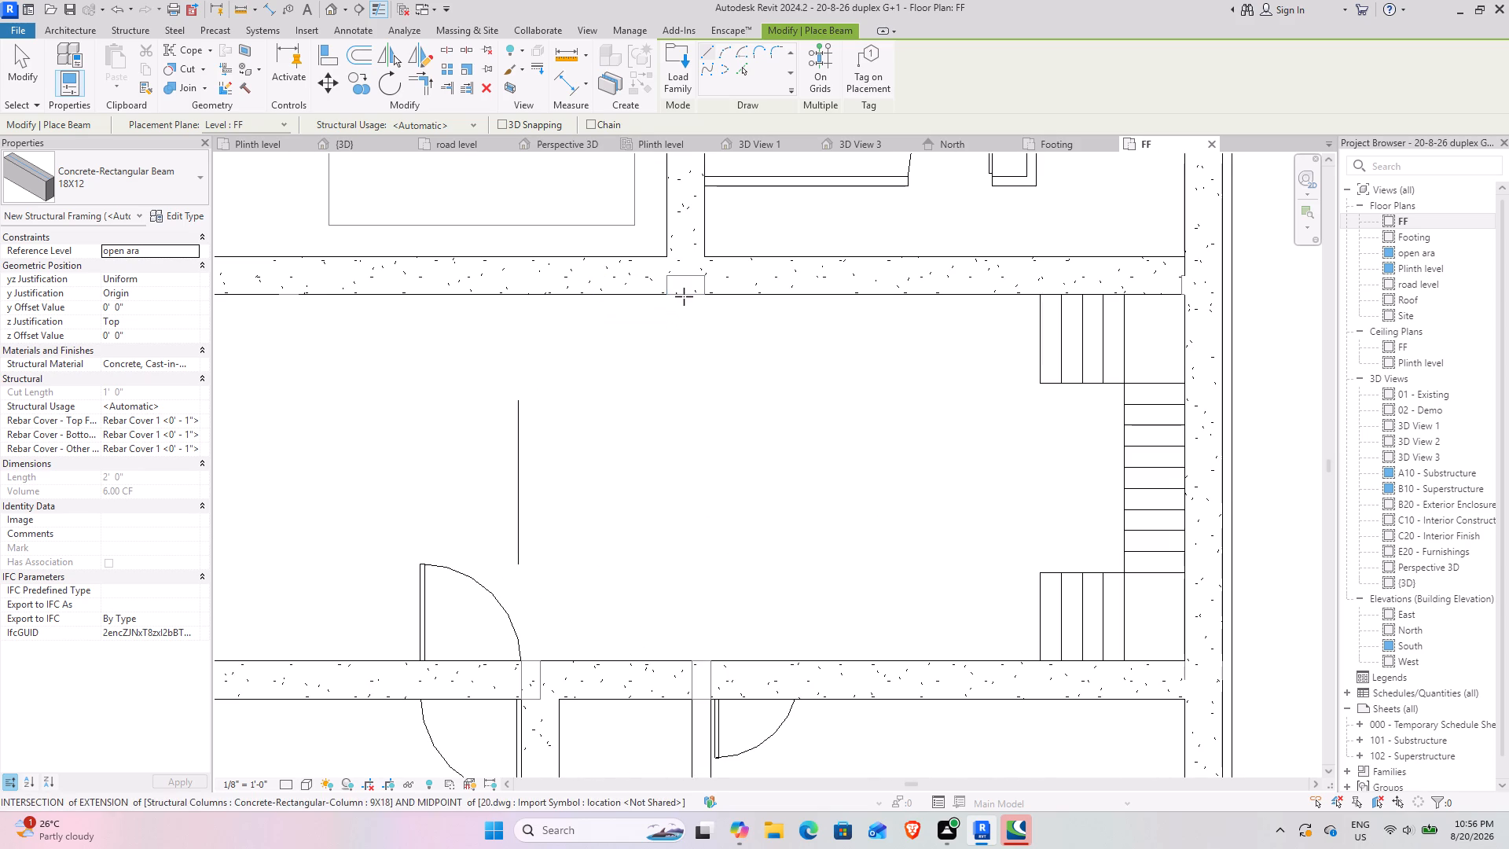
{"action": "left_click", "coordinate": [684, 663]}
{"action": "key", "text": "Escape"}
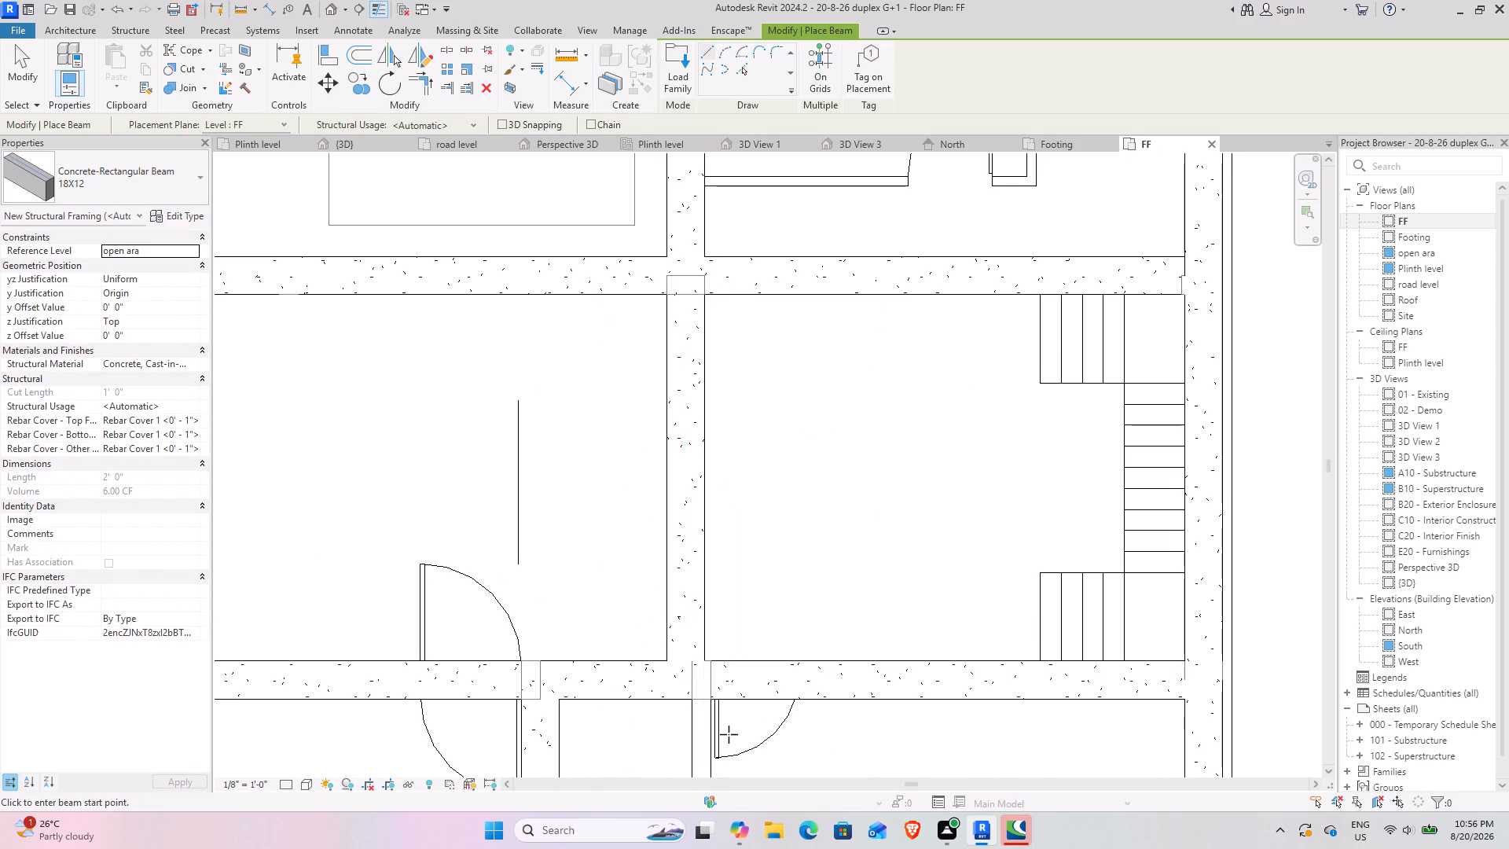
Check the beam layout over the front rooms and porch in the FF plan, and end beam placement.
{"action": "scroll", "coordinate": [729, 734], "scroll_direction": "down", "scroll_amount": 4}
{"action": "middle_click_drag", "start_coordinate": [756, 688], "coordinate": [677, 365]}
{"action": "middle_click_drag", "start_coordinate": [656, 603], "coordinate": [676, 641]}
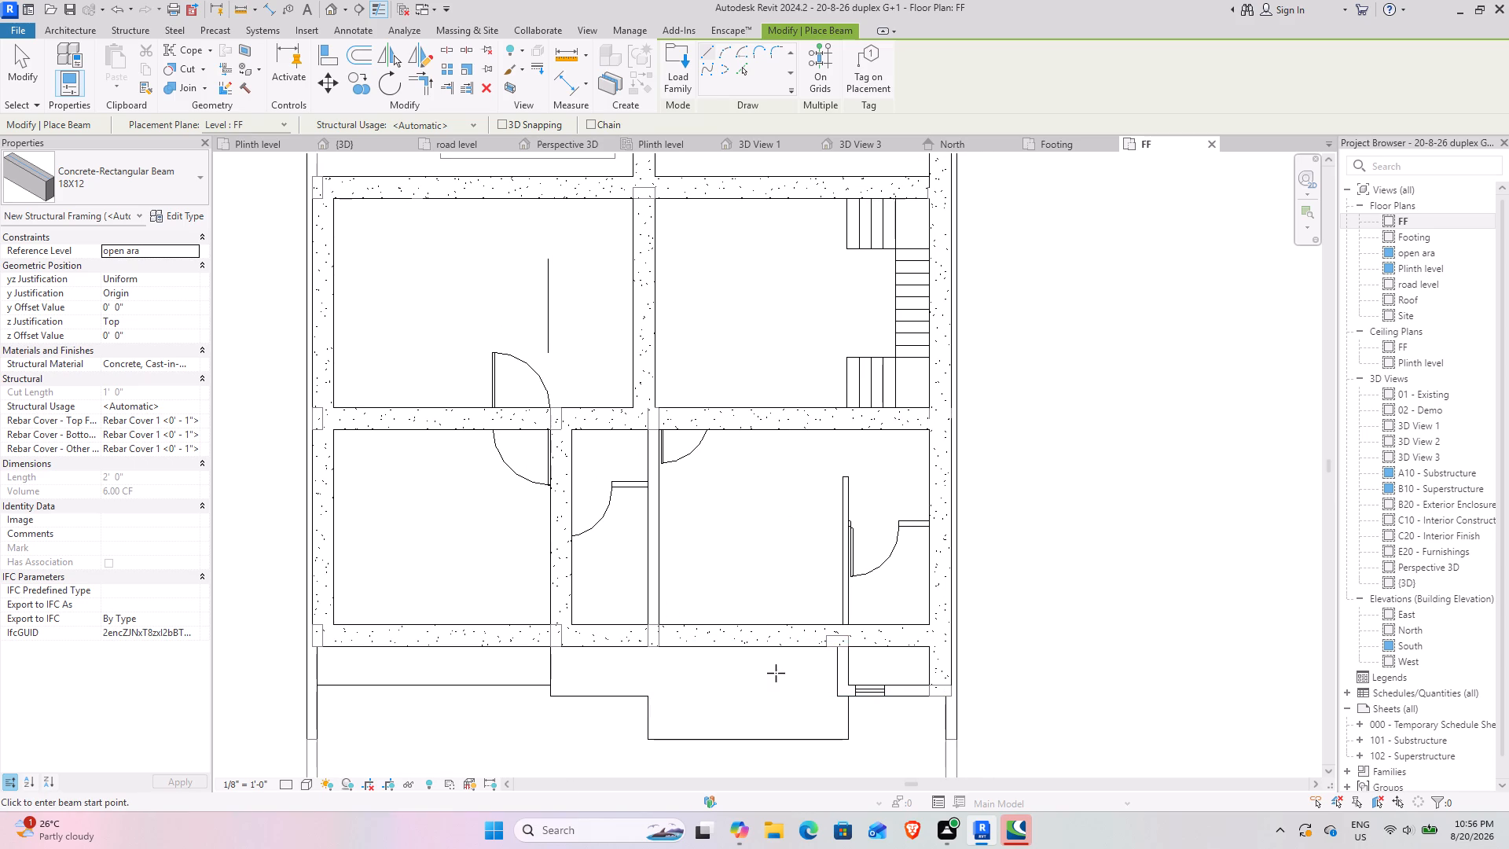
{"action": "middle_click_drag", "start_coordinate": [767, 669], "coordinate": [731, 644]}
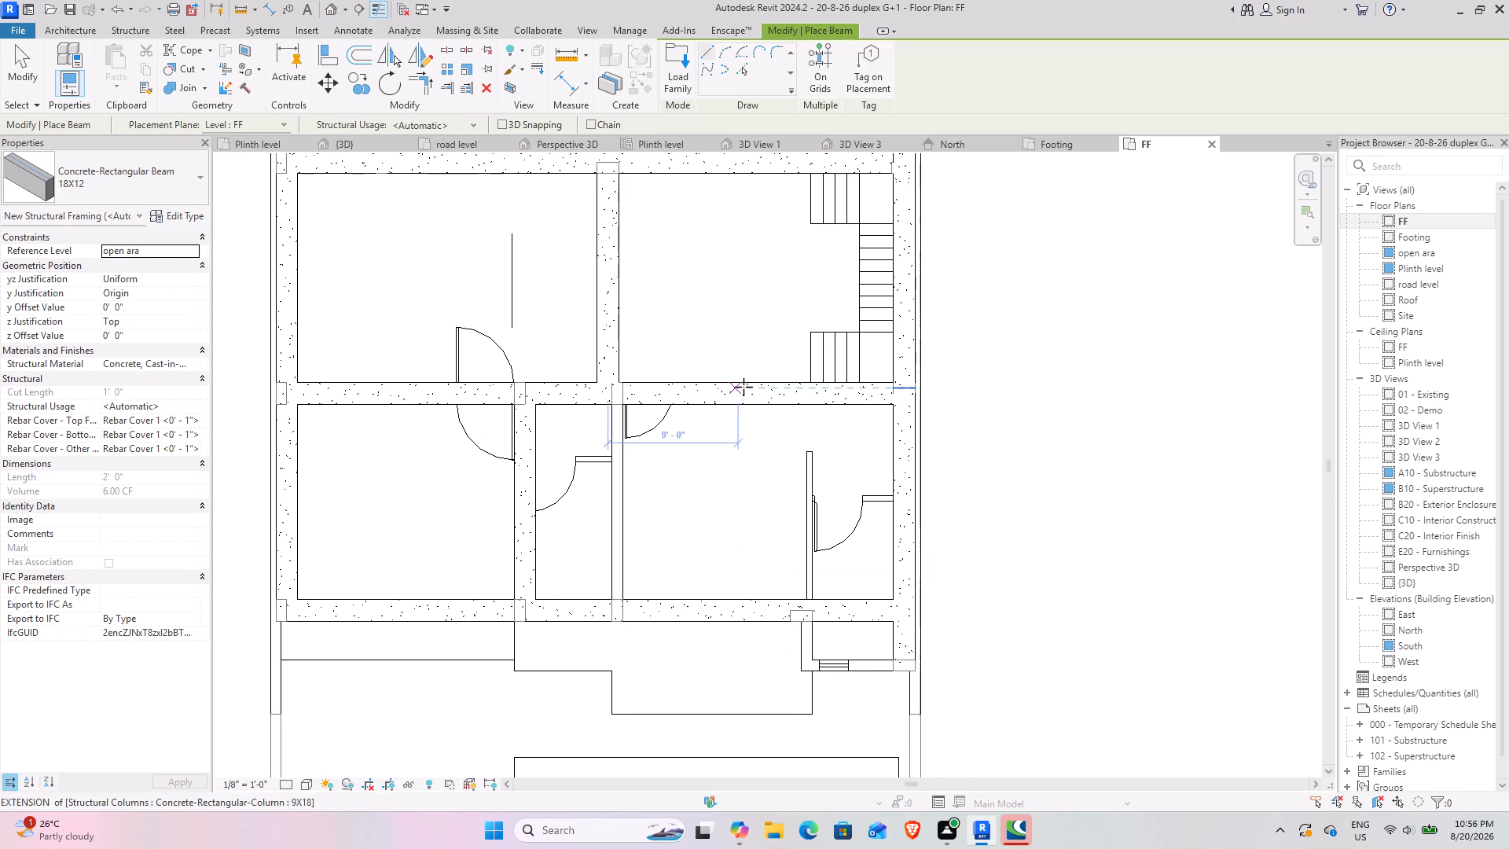
{"action": "middle_click_drag", "start_coordinate": [684, 384], "coordinate": [660, 527]}
{"action": "middle_click_drag", "start_coordinate": [692, 633], "coordinate": [677, 557]}
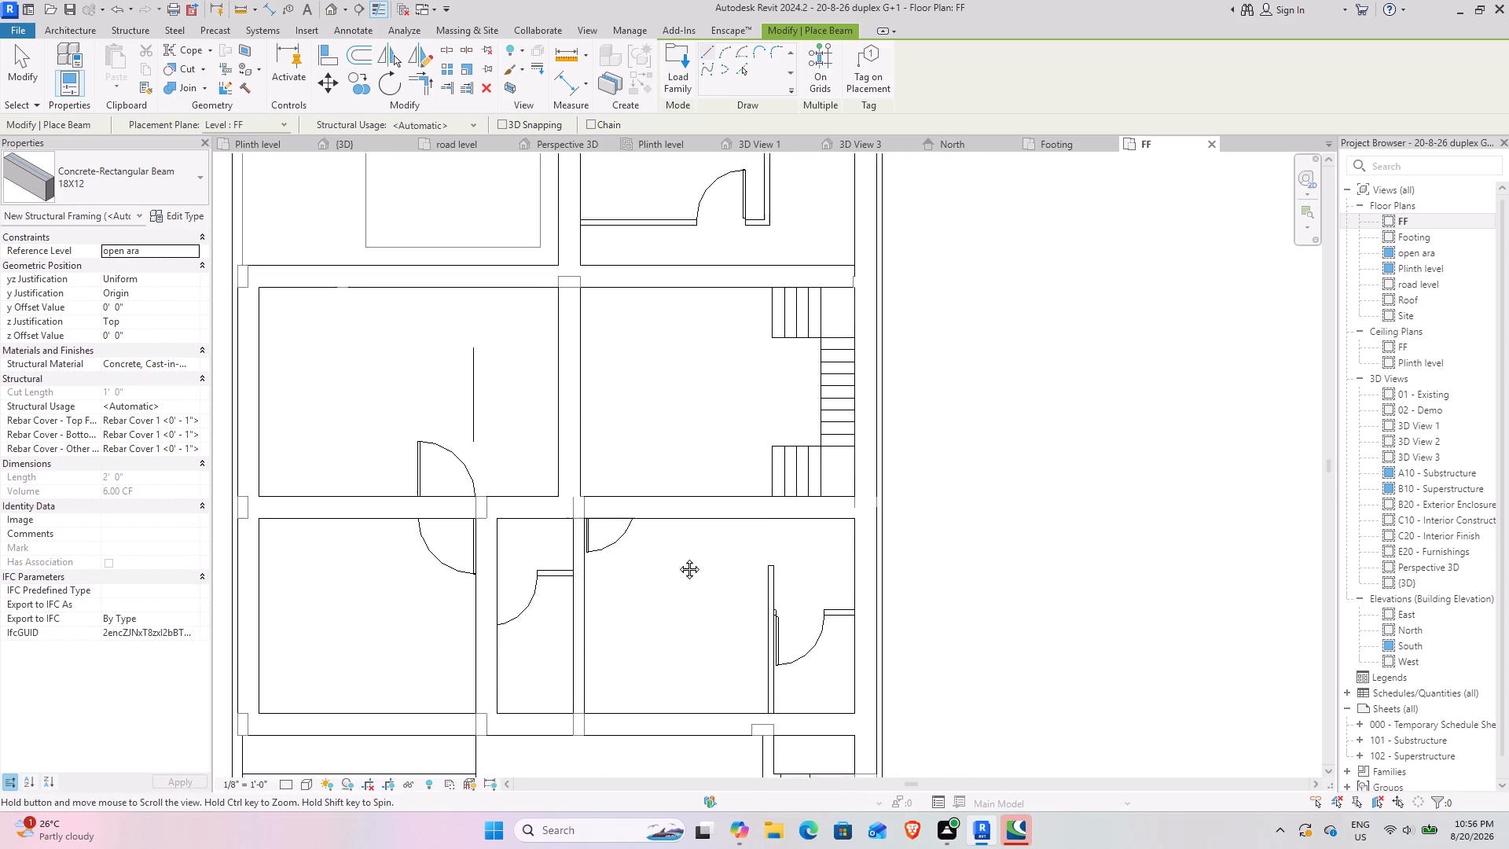
{"action": "middle_click_drag", "start_coordinate": [677, 557], "coordinate": [688, 498]}
{"action": "middle_click_drag", "start_coordinate": [738, 638], "coordinate": [831, 488]}
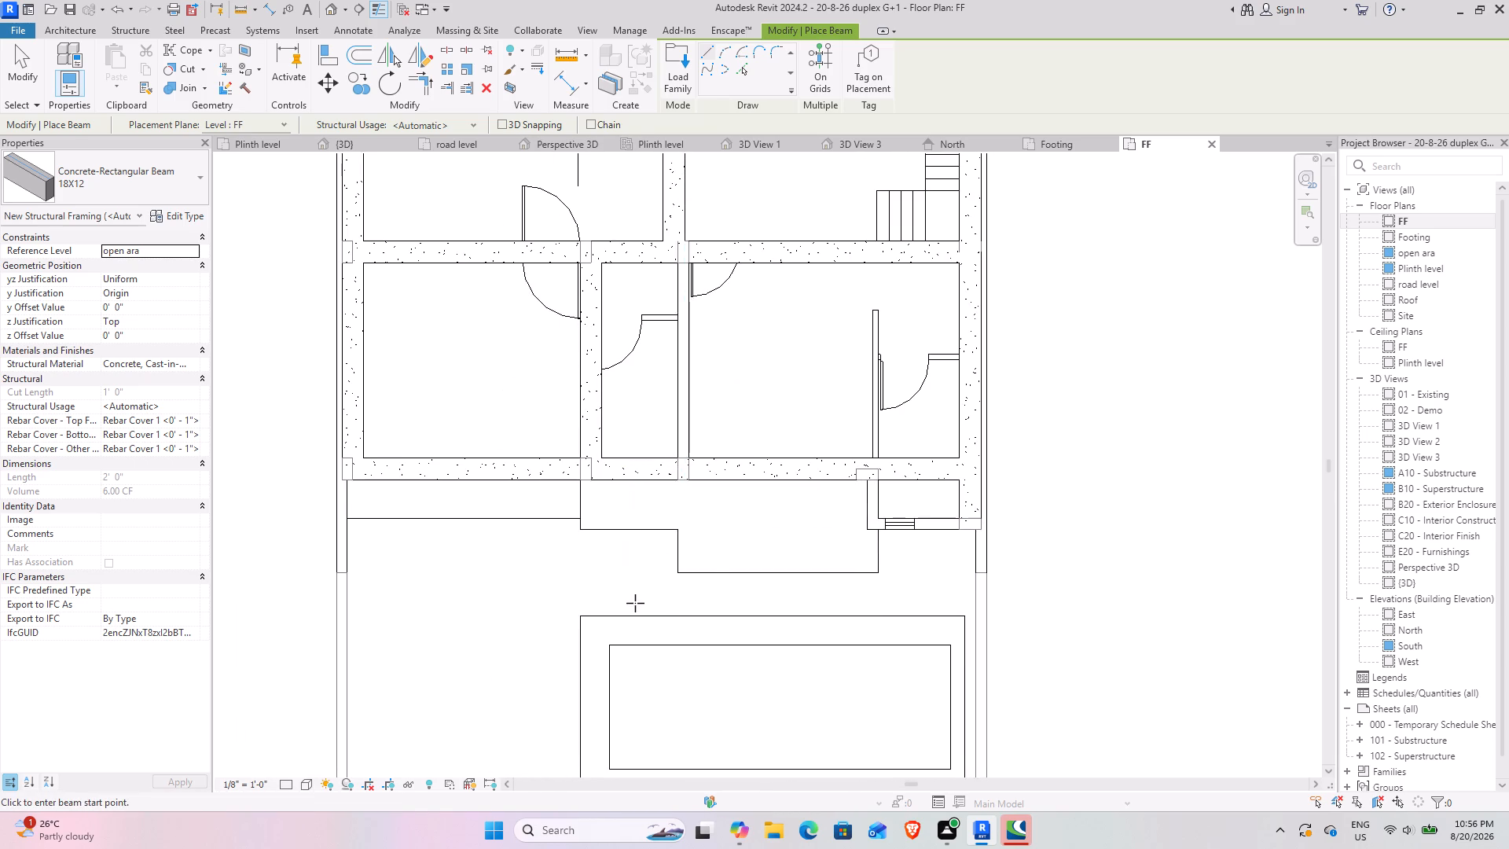
{"action": "middle_click_drag", "start_coordinate": [654, 594], "coordinate": [701, 641]}
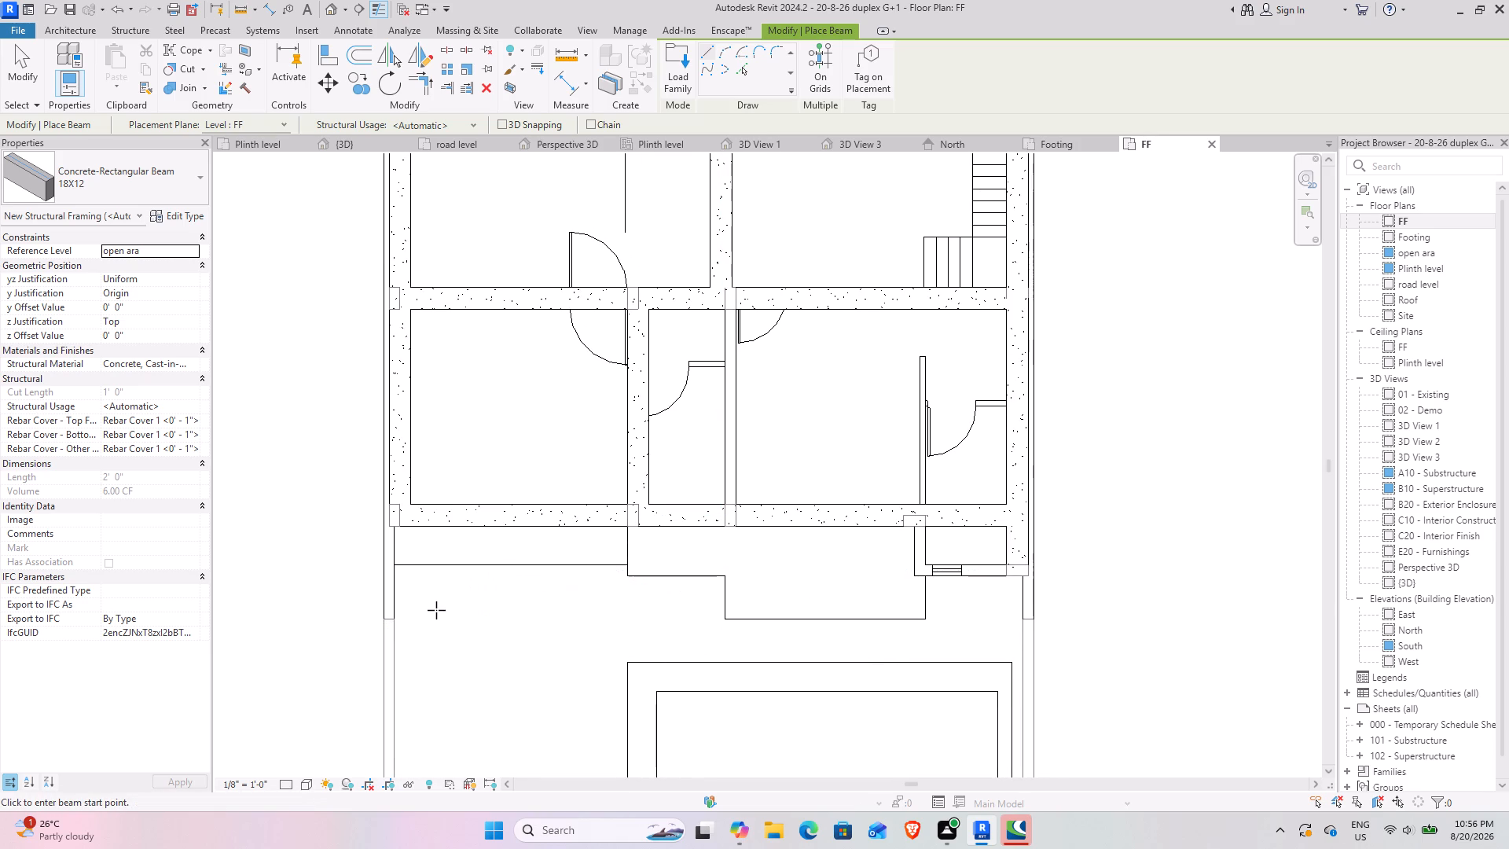
{"action": "key", "text": "Escape"}
{"action": "key", "text": "Escape"}
Open the {3D} view and set its visual style to Shaded.
{"action": "left_click", "coordinate": [349, 141]}
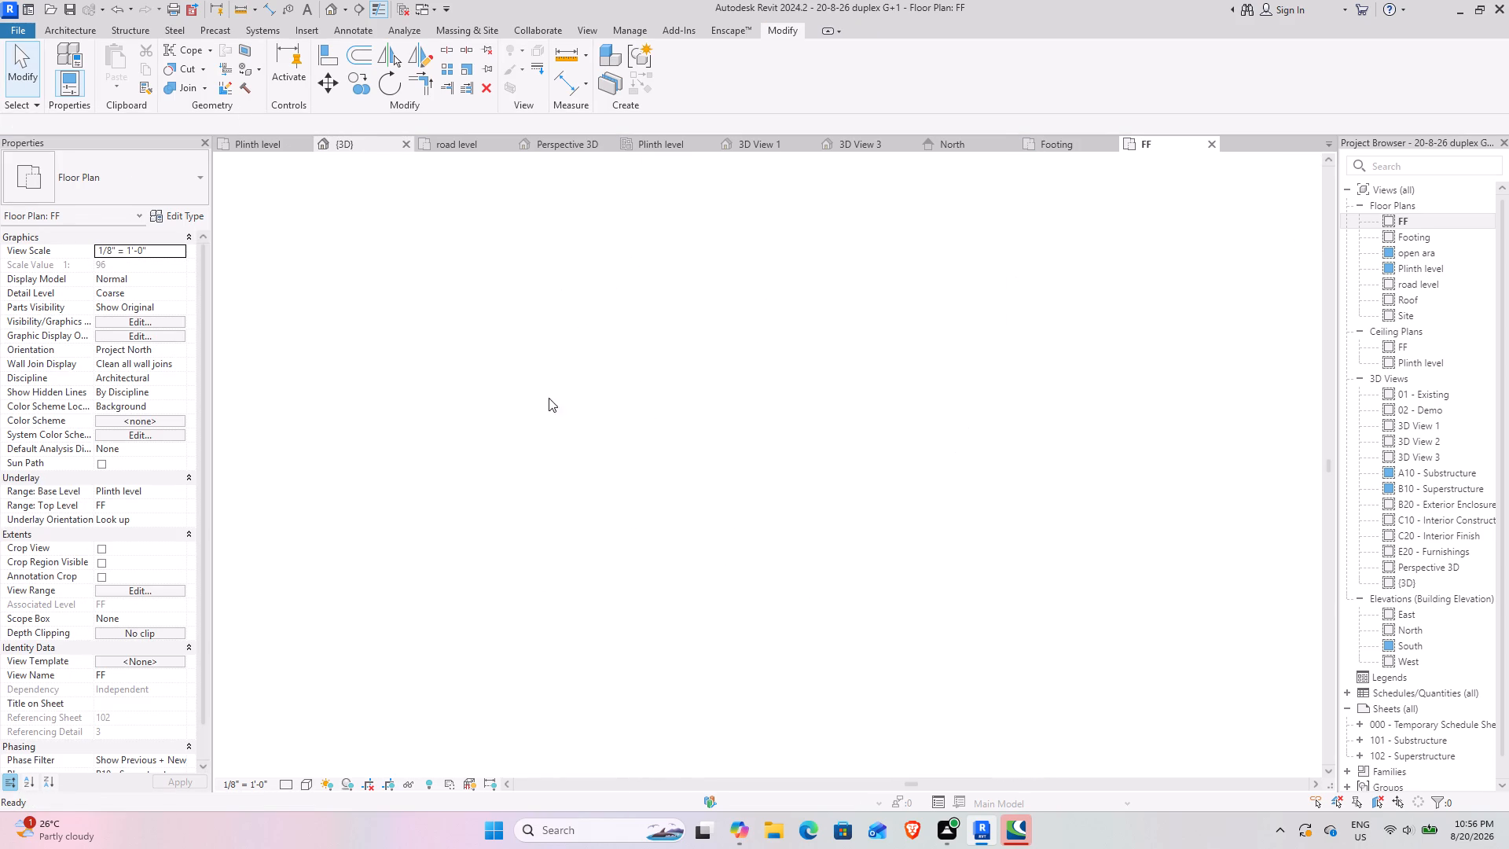
{"action": "scroll", "coordinate": [509, 447], "scroll_direction": "down", "scroll_amount": 2}
{"action": "middle_click_drag", "start_coordinate": [512, 487], "coordinate": [512, 487], "text": "shift"}
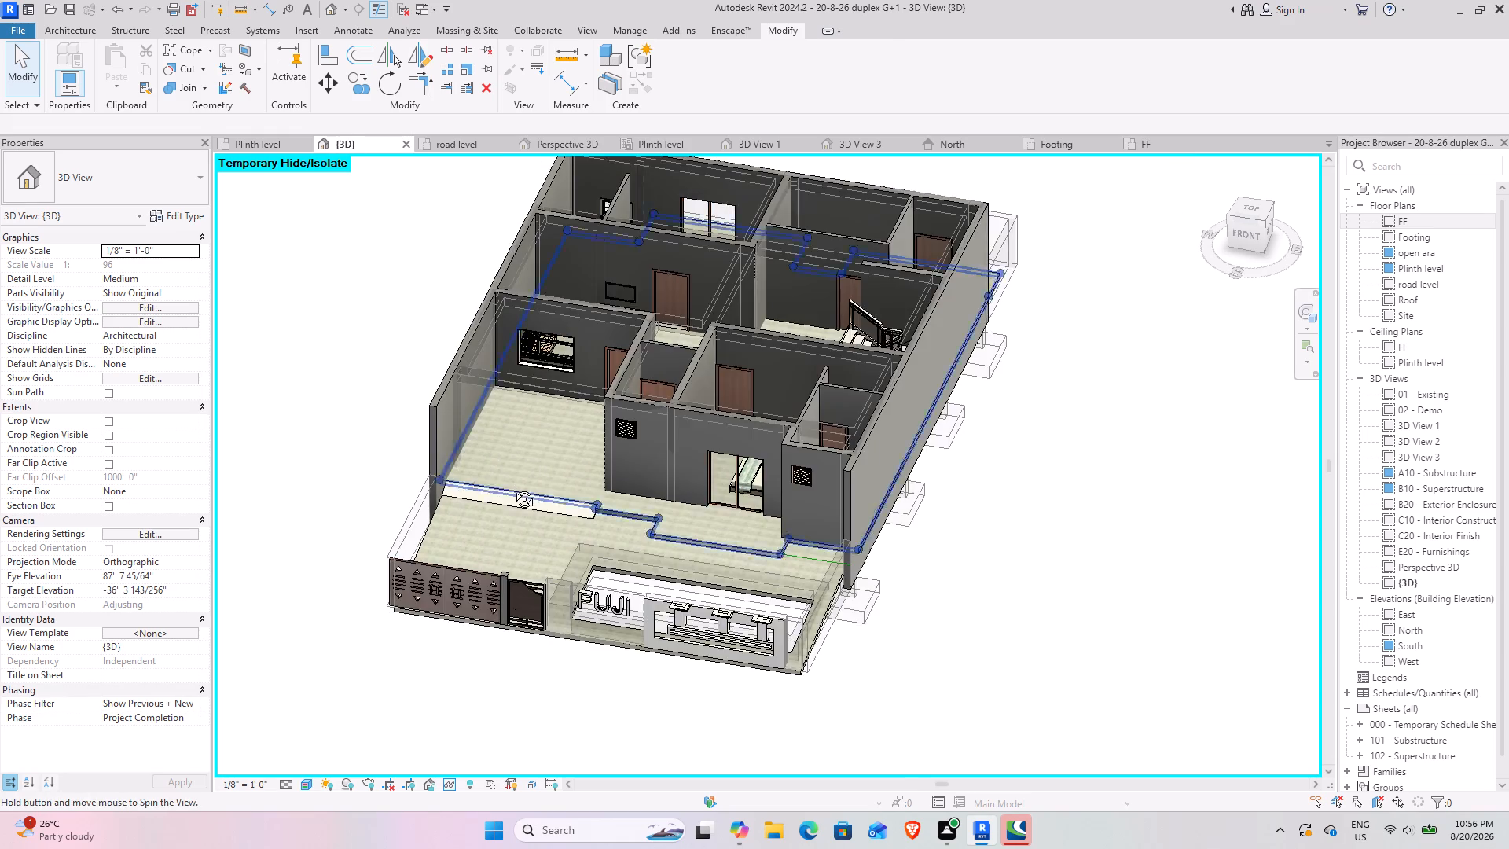
{"action": "middle_click_drag", "start_coordinate": [512, 487], "coordinate": [584, 463], "text": "shift"}
{"action": "left_click", "coordinate": [306, 783]}
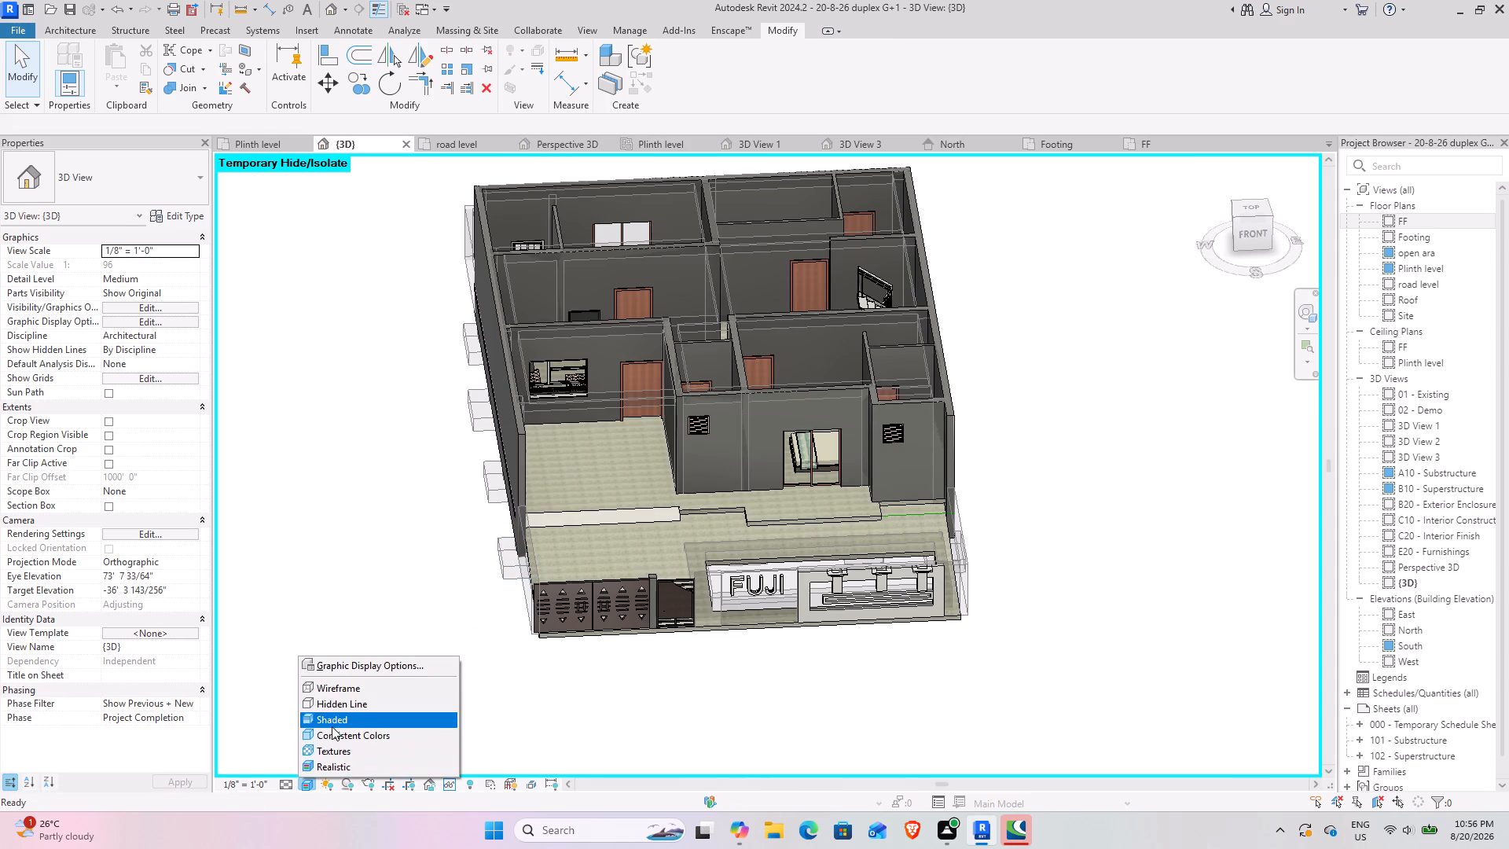
{"action": "left_click", "coordinate": [334, 719]}
Examine the beam framing above the walls in 3D from the front and both sides of the building.
{"action": "scroll", "coordinate": [571, 373], "scroll_direction": "up", "scroll_amount": 3}
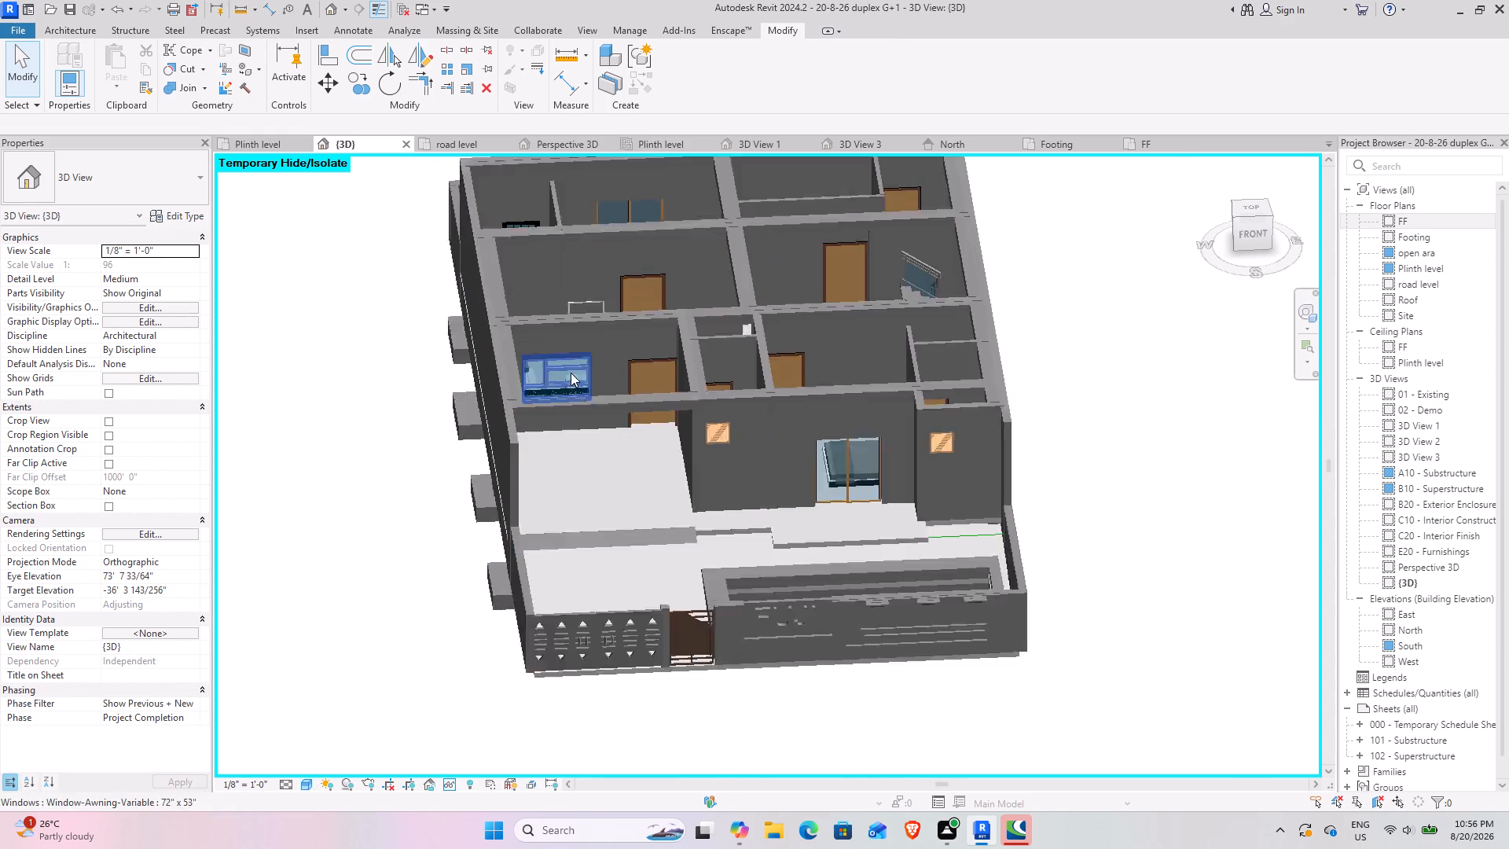
{"action": "middle_click_drag", "start_coordinate": [478, 475], "coordinate": [427, 443], "text": "shift"}
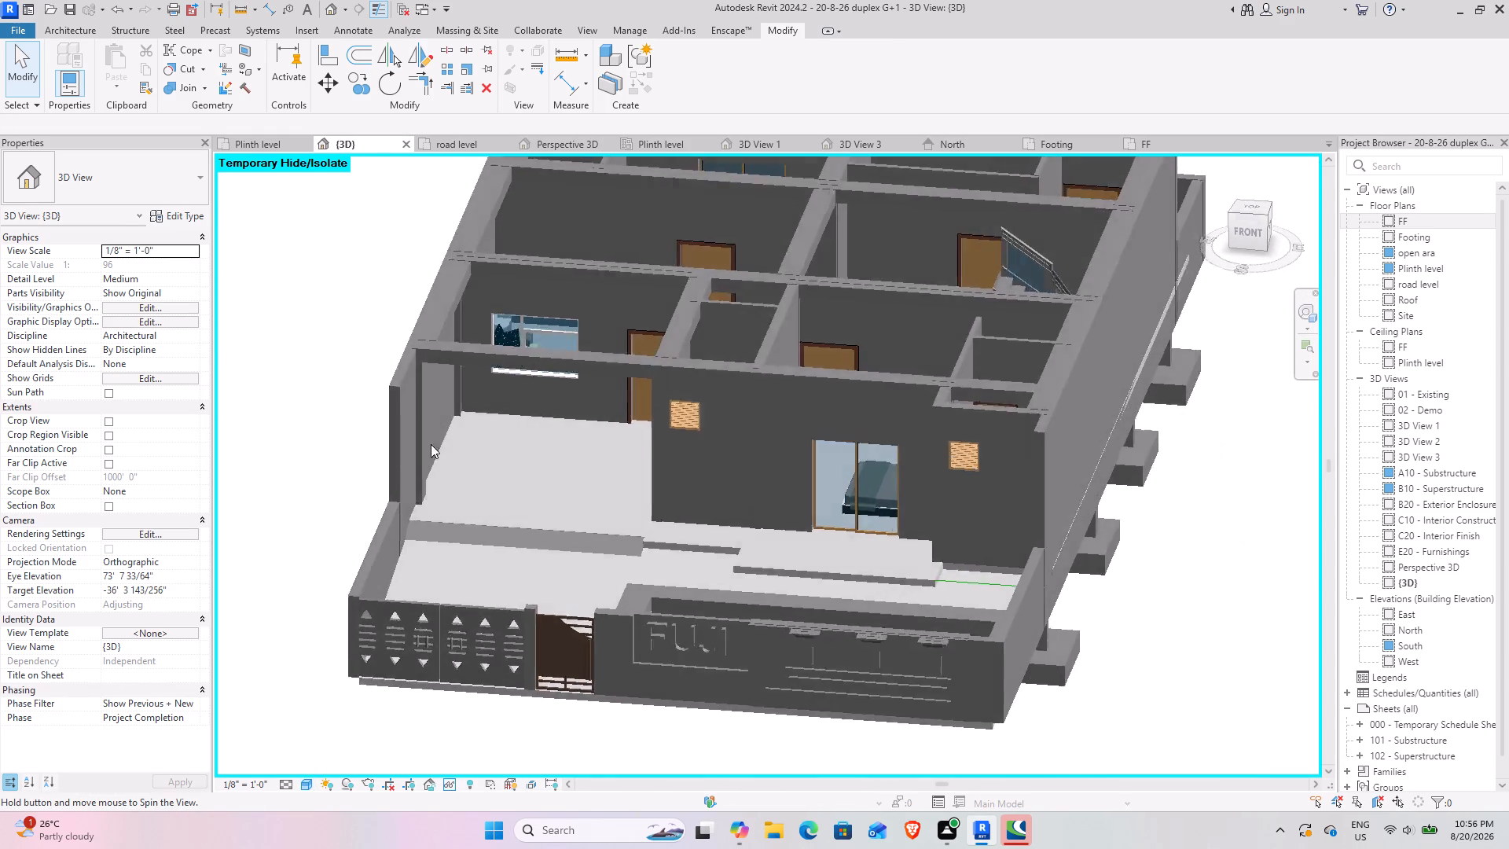
{"action": "middle_click_drag", "start_coordinate": [630, 425], "coordinate": [505, 599]}
{"action": "middle_click_drag", "start_coordinate": [505, 569], "coordinate": [537, 519], "text": "shift"}
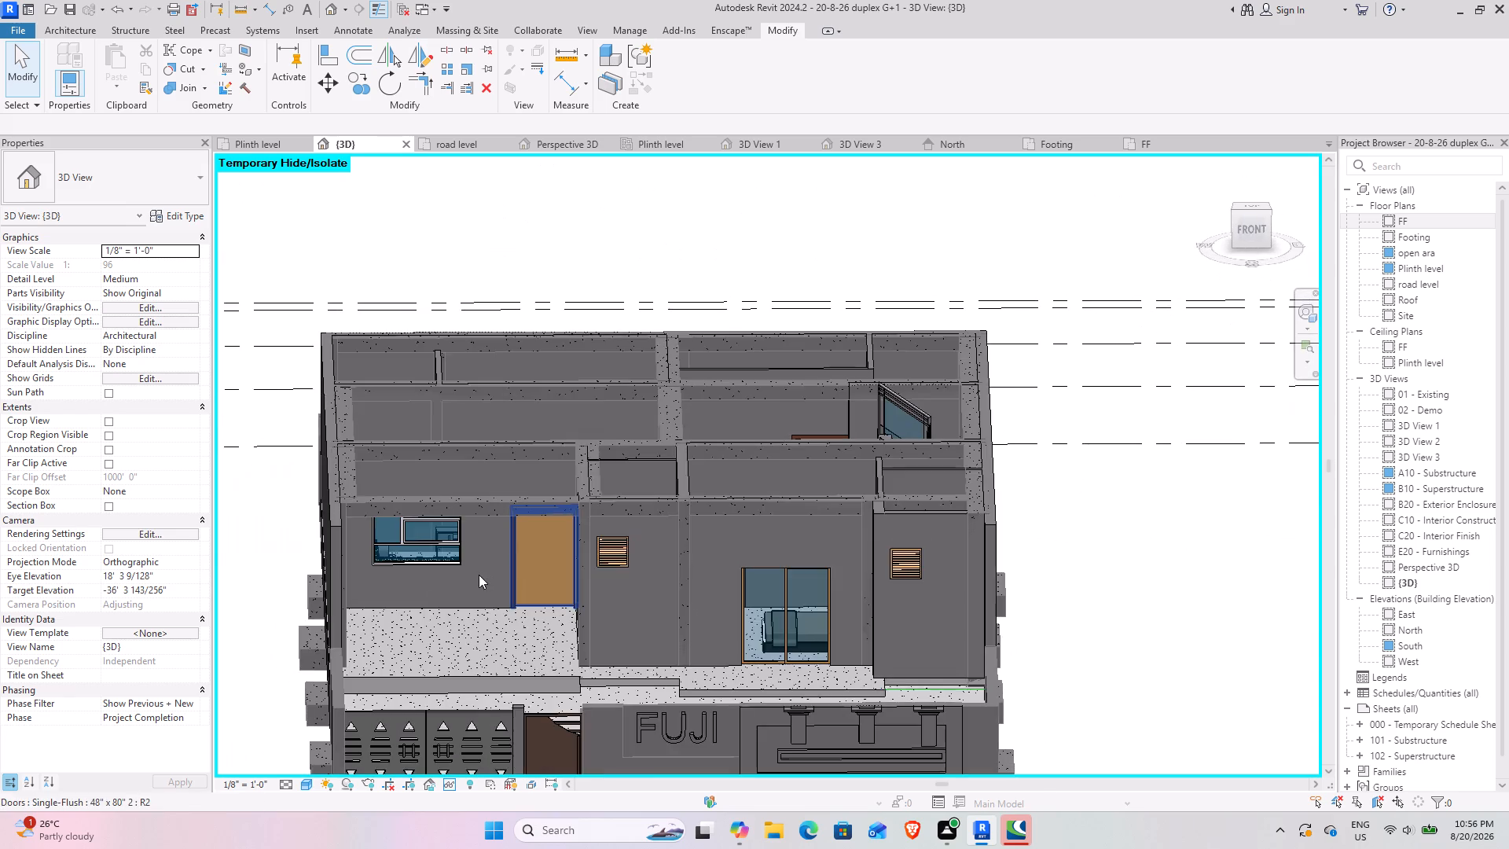
{"action": "middle_click_drag", "start_coordinate": [477, 573], "coordinate": [430, 588], "text": "shift"}
{"action": "middle_click_drag", "start_coordinate": [417, 594], "coordinate": [502, 521]}
{"action": "scroll", "coordinate": [540, 524], "scroll_direction": "down", "scroll_amount": 3}
{"action": "middle_click_drag", "start_coordinate": [633, 614], "coordinate": [790, 697]}
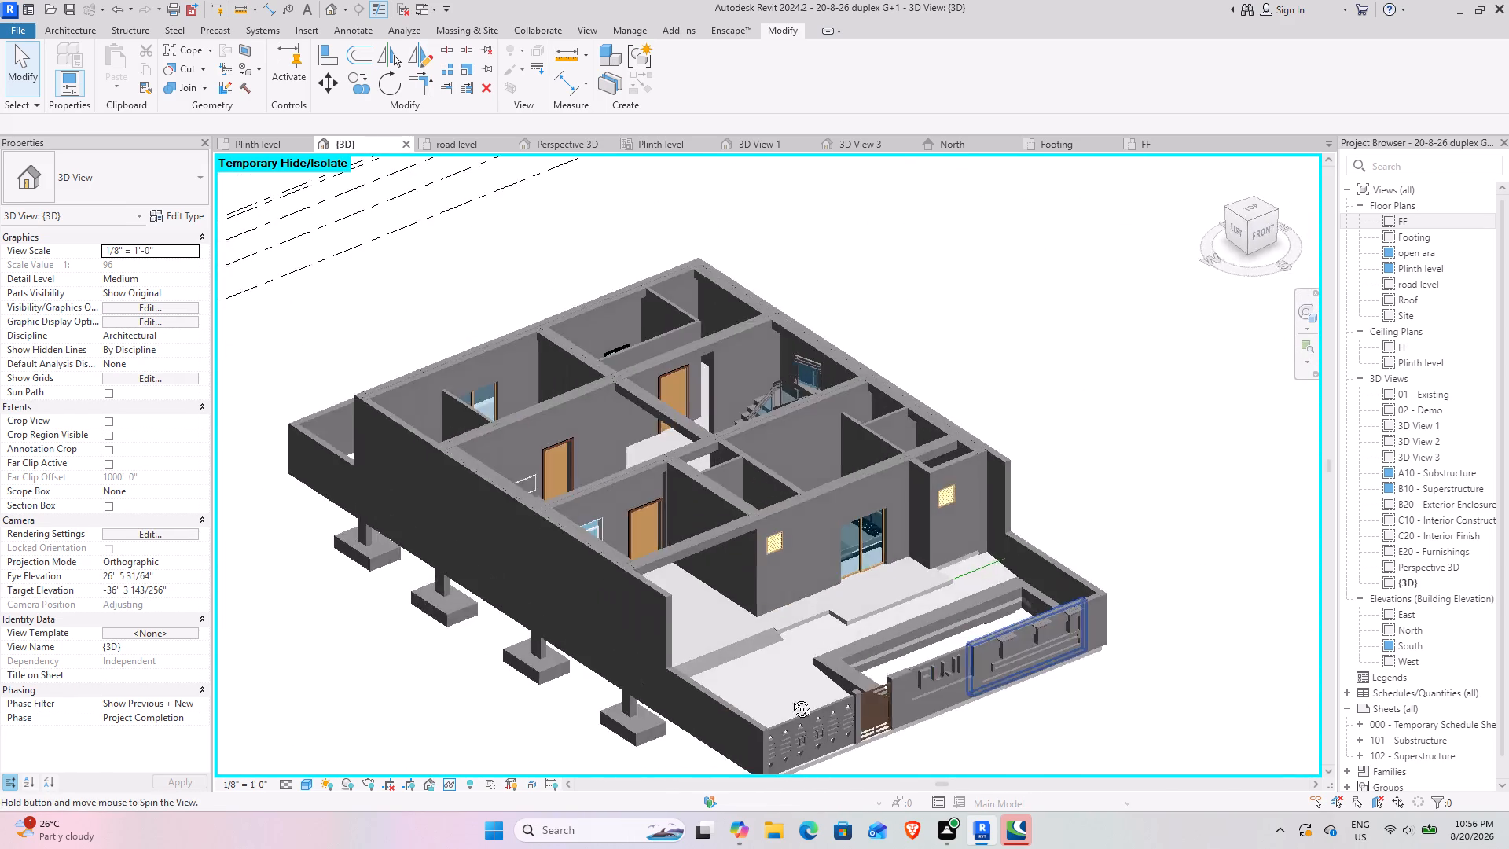
{"action": "middle_click_drag", "start_coordinate": [790, 697], "coordinate": [517, 661]}
{"action": "middle_click_drag", "start_coordinate": [479, 608], "coordinate": [611, 736], "text": "shift"}
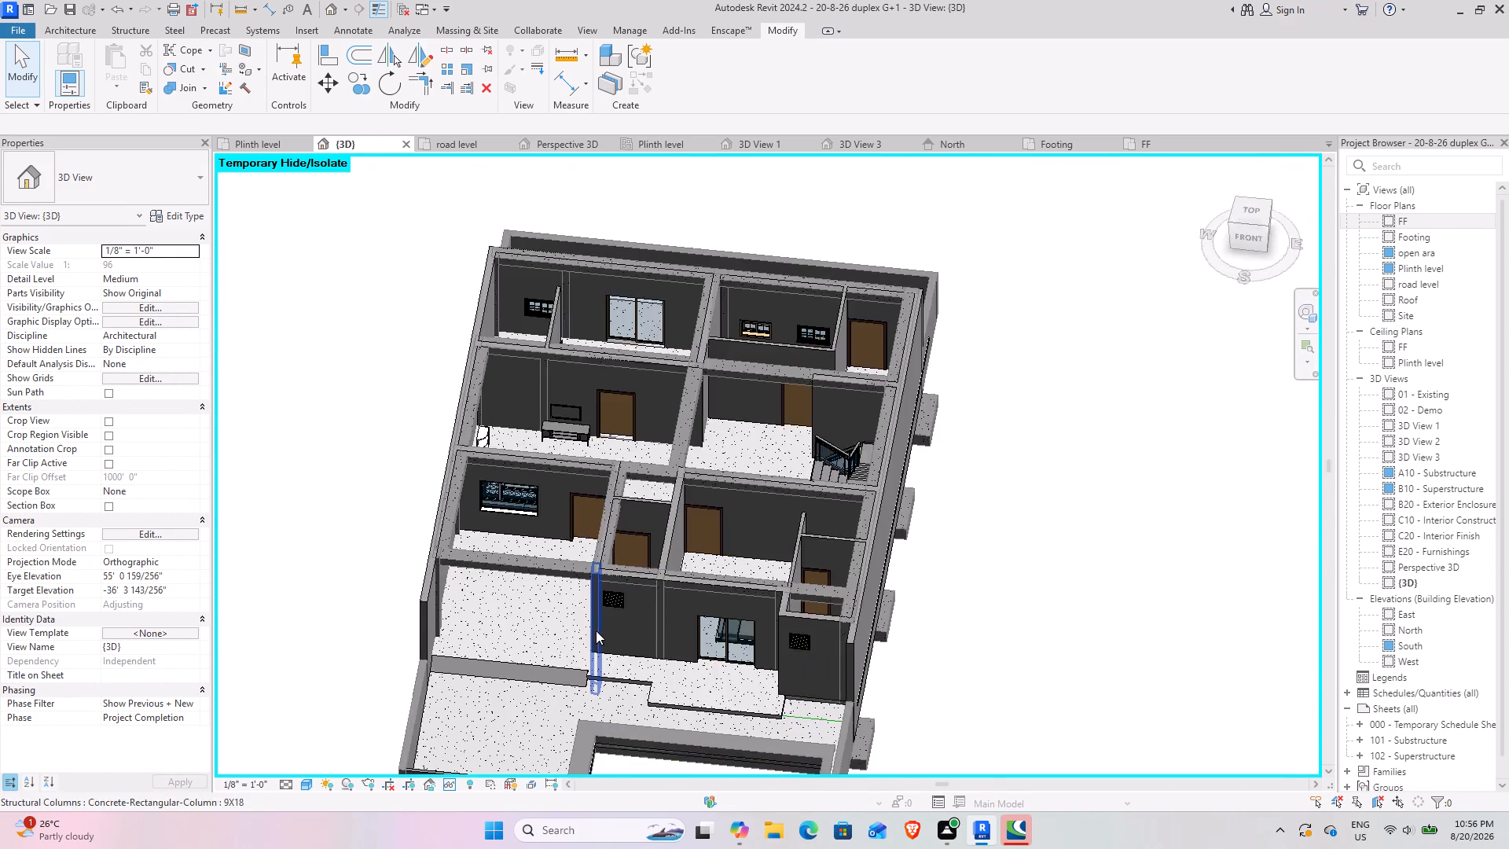
{"action": "middle_click_drag", "start_coordinate": [595, 630], "coordinate": [578, 524], "text": "shift"}
{"action": "middle_click_drag", "start_coordinate": [583, 531], "coordinate": [604, 600]}
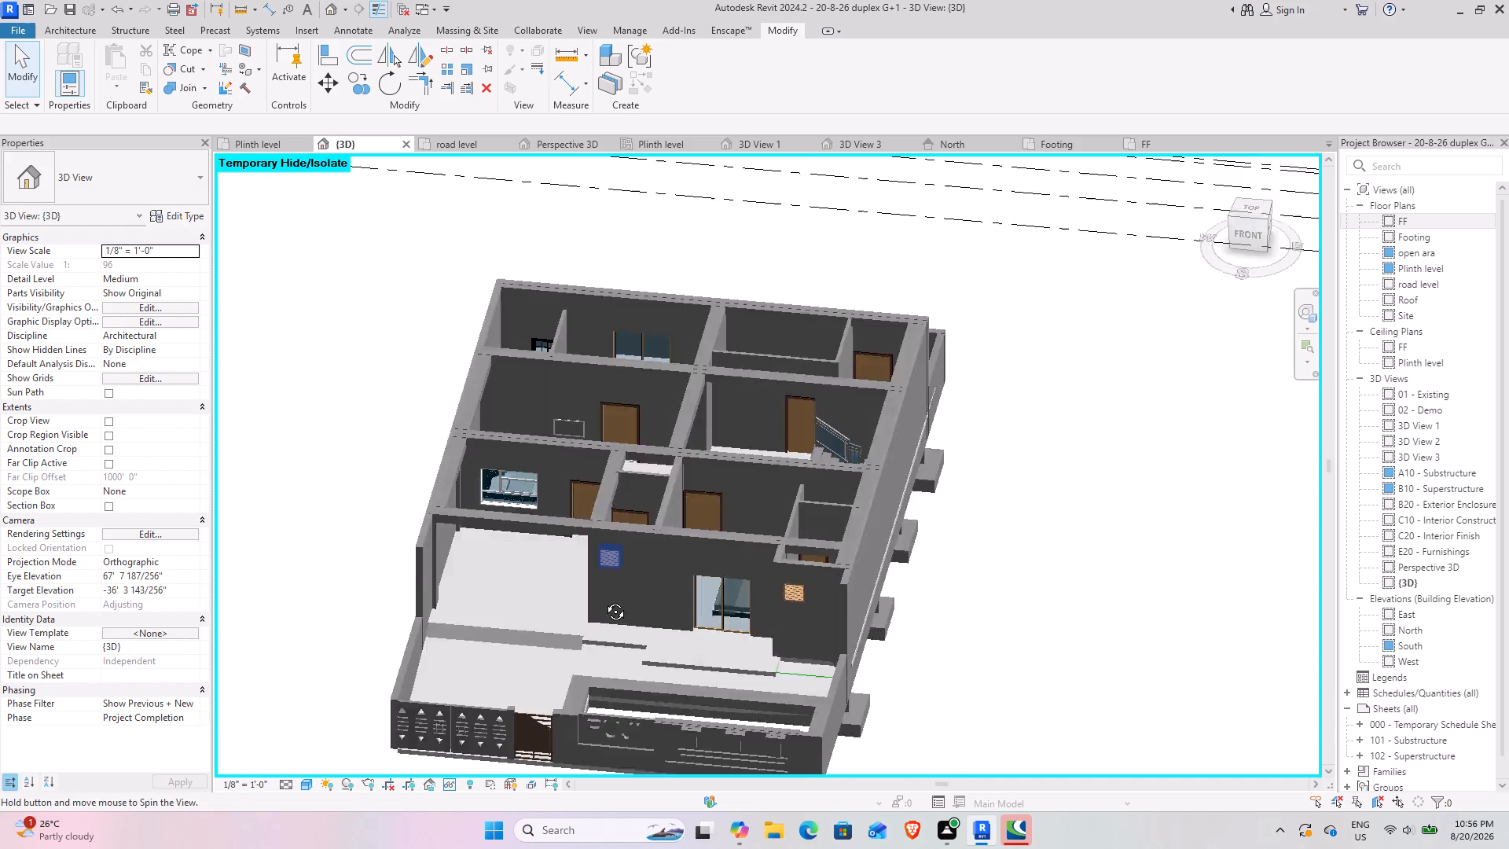
{"action": "middle_click_drag", "start_coordinate": [604, 600], "coordinate": [642, 674]}
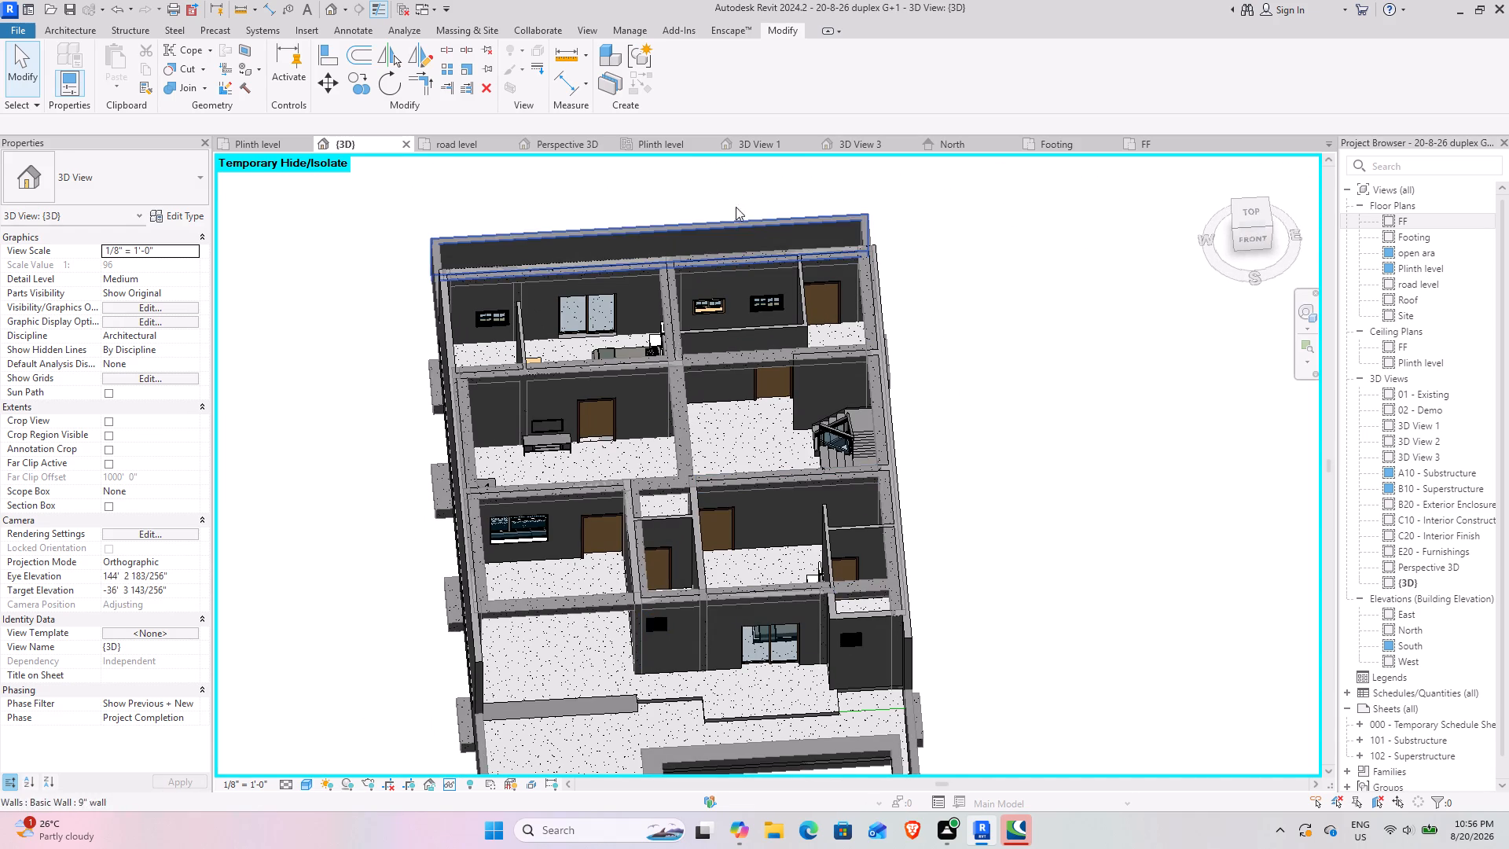
{"action": "middle_click_drag", "start_coordinate": [633, 498], "coordinate": [621, 332], "text": "shift"}
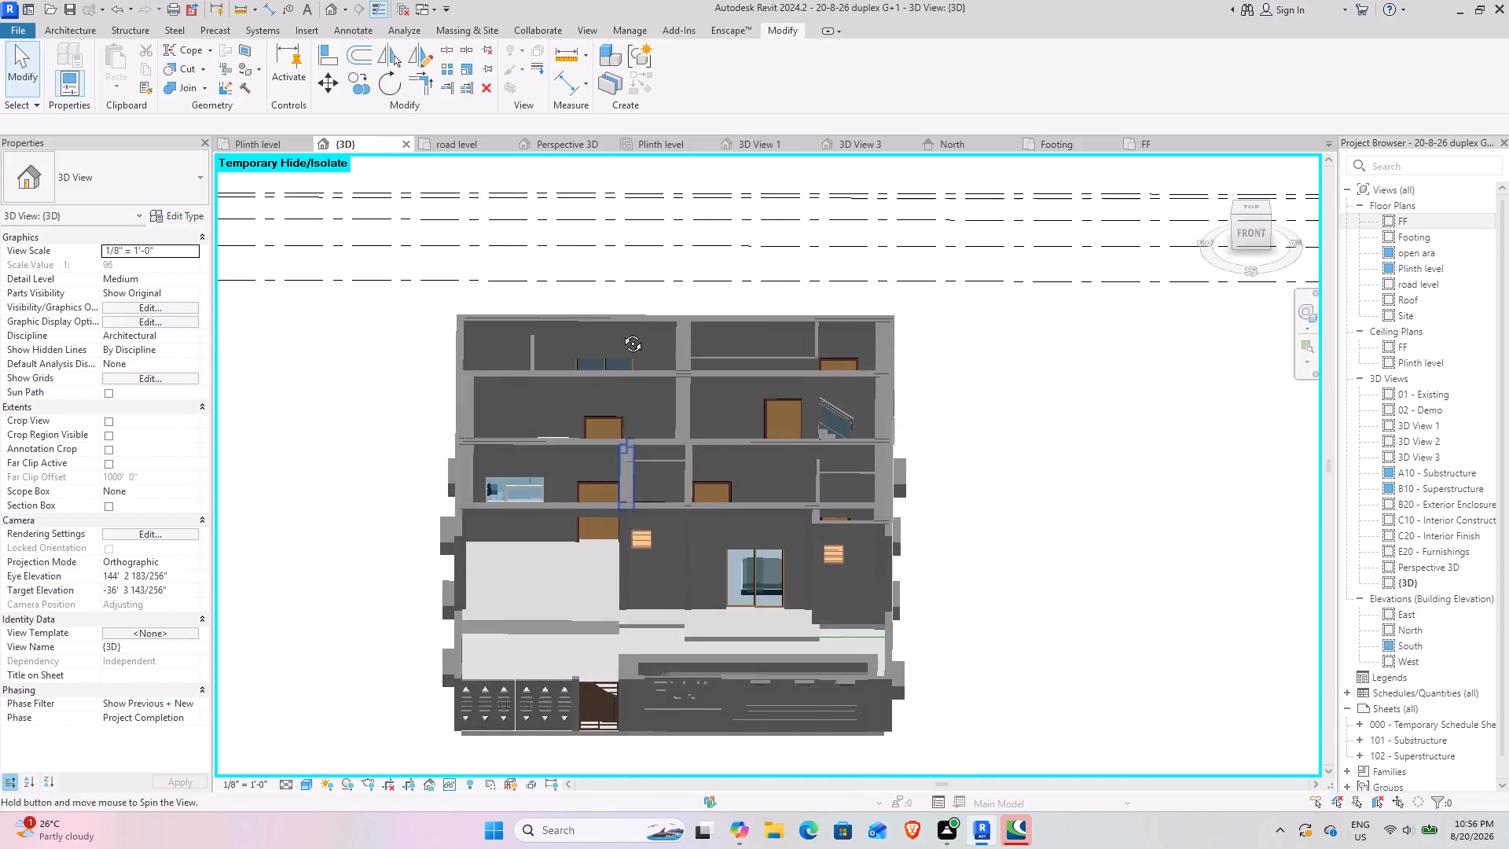
{"action": "middle_click_drag", "start_coordinate": [621, 332], "coordinate": [457, 323], "text": "shift"}
{"action": "middle_click_drag", "start_coordinate": [464, 515], "coordinate": [490, 529], "text": "shift"}
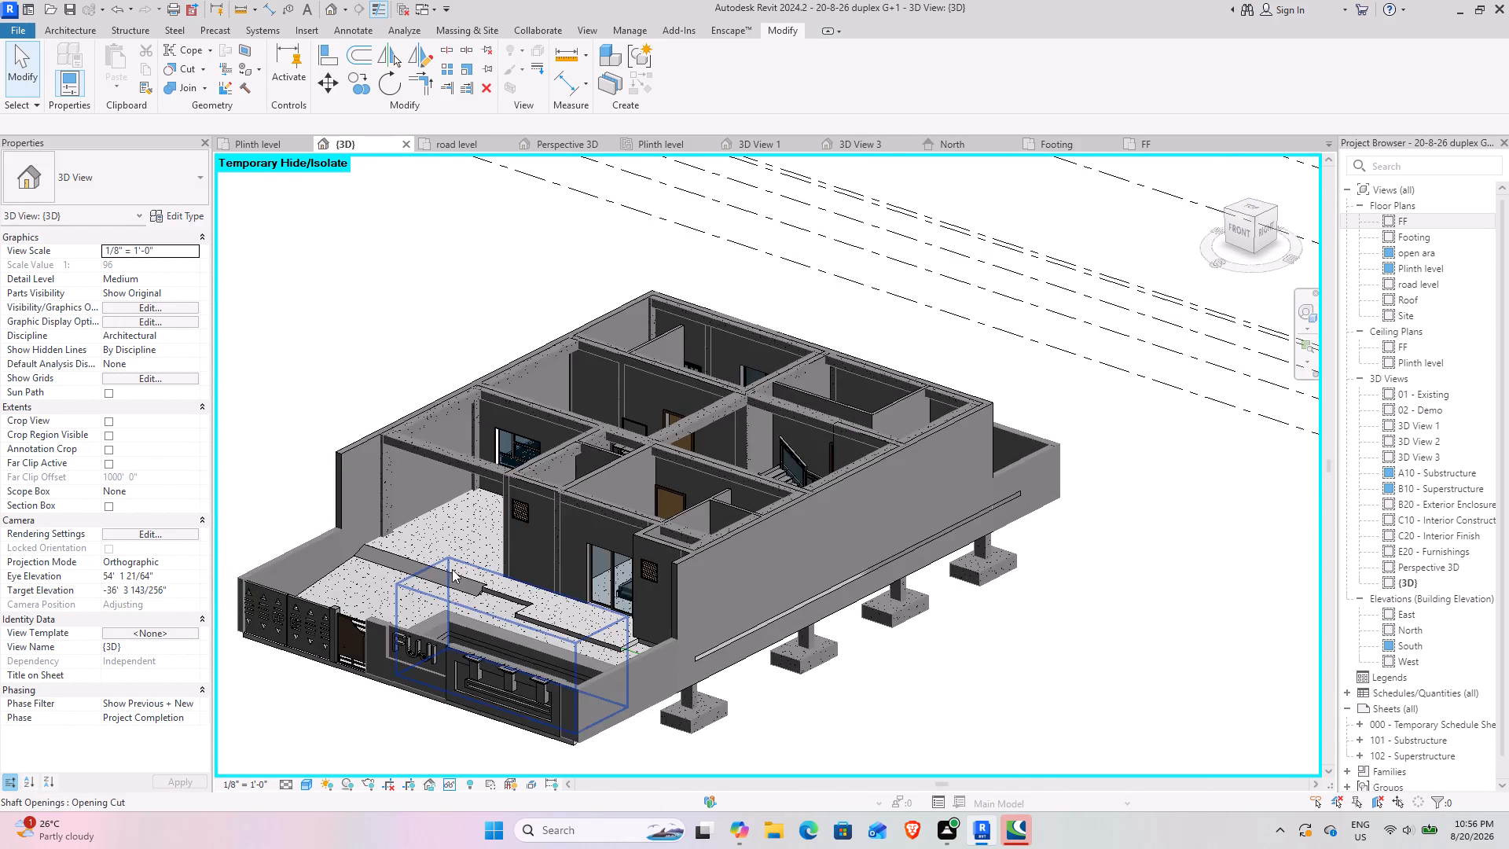
Inspect the model from its sides and from below, covering the columns, footings and front facade.
{"action": "middle_click_drag", "start_coordinate": [452, 563], "coordinate": [666, 396]}
{"action": "middle_click_drag", "start_coordinate": [653, 406], "coordinate": [773, 517], "text": "shift"}
{"action": "middle_click_drag", "start_coordinate": [861, 515], "coordinate": [651, 476]}
{"action": "middle_click_drag", "start_coordinate": [616, 458], "coordinate": [745, 289], "text": "shift"}
{"action": "middle_click_drag", "start_coordinate": [743, 394], "coordinate": [846, 259]}
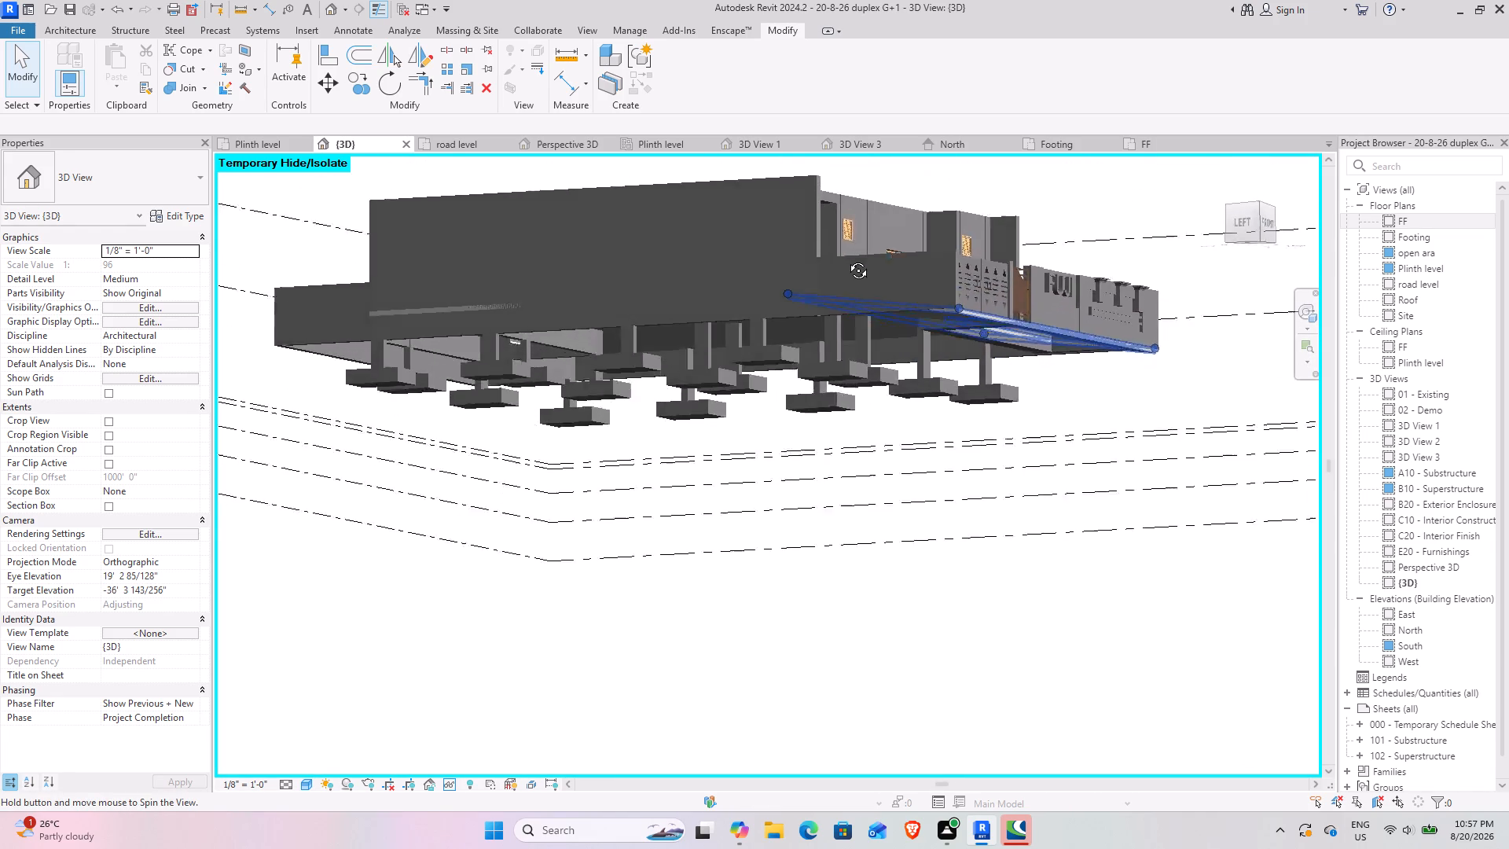
{"action": "middle_click_drag", "start_coordinate": [846, 259], "coordinate": [574, 503]}
{"action": "middle_click_drag", "start_coordinate": [516, 382], "coordinate": [567, 588]}
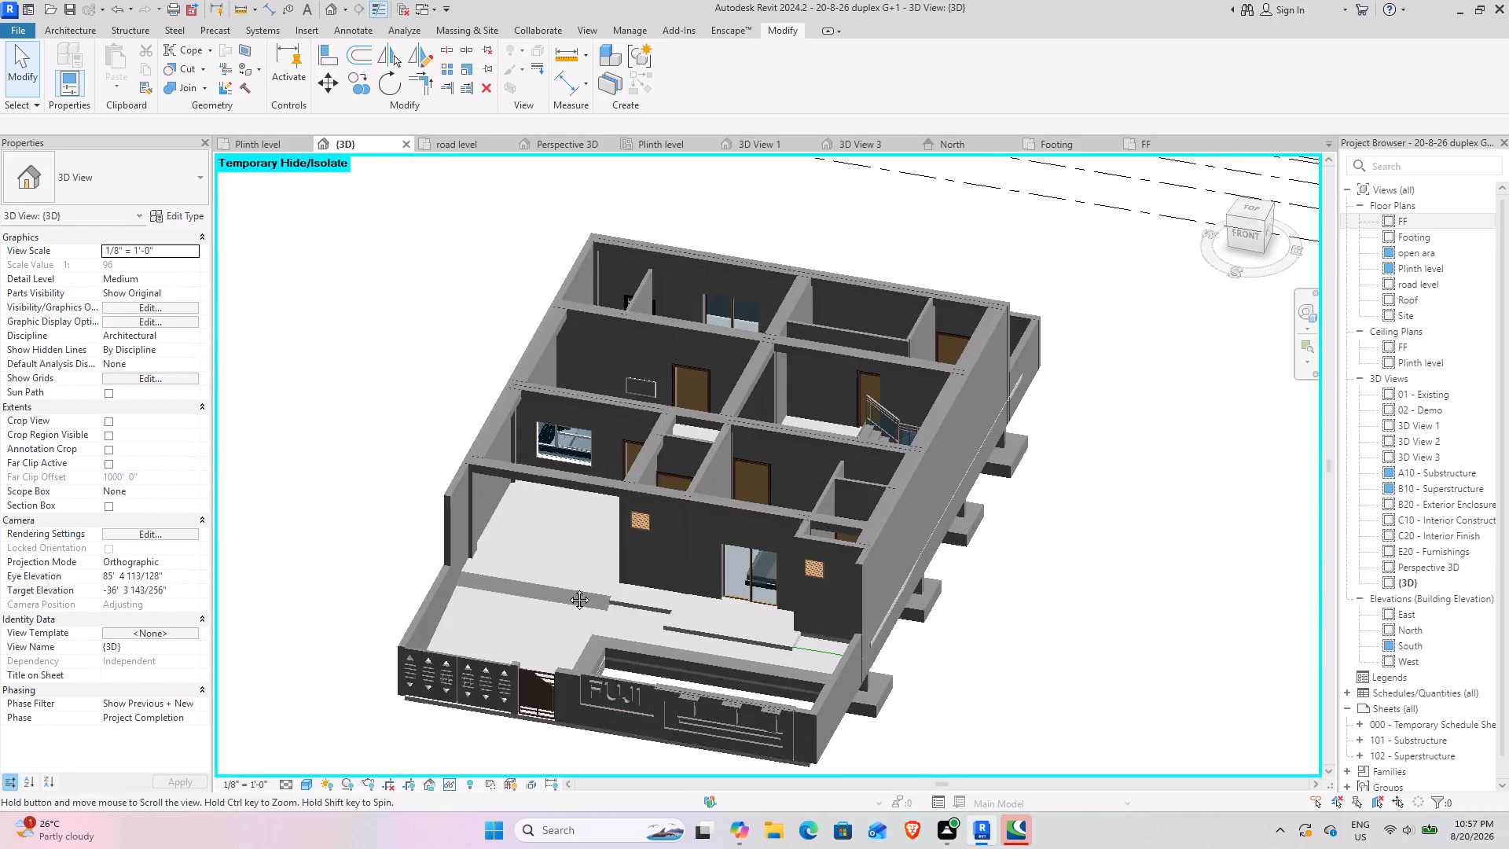
{"action": "middle_click_drag", "start_coordinate": [567, 588], "coordinate": [564, 591]}
{"action": "middle_click_drag", "start_coordinate": [547, 553], "coordinate": [494, 536], "text": "shift"}
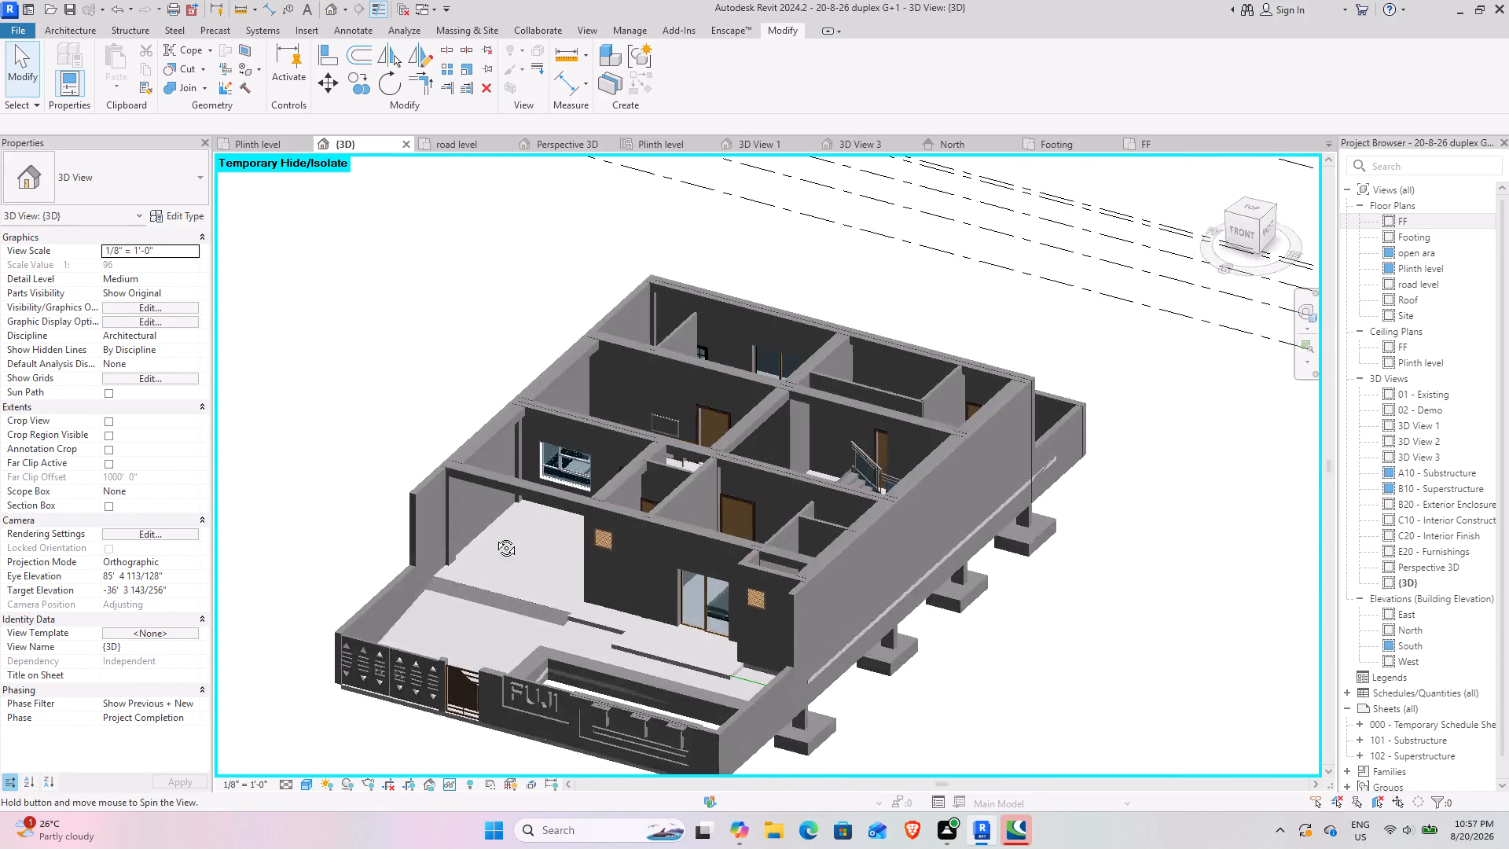
{"action": "middle_click_drag", "start_coordinate": [494, 536], "coordinate": [475, 546], "text": "shift"}
Inspect the beam junctions over the central rooms up close and the front beam over the porch from a low angle.
{"action": "scroll", "coordinate": [700, 387], "scroll_direction": "up", "scroll_amount": 9}
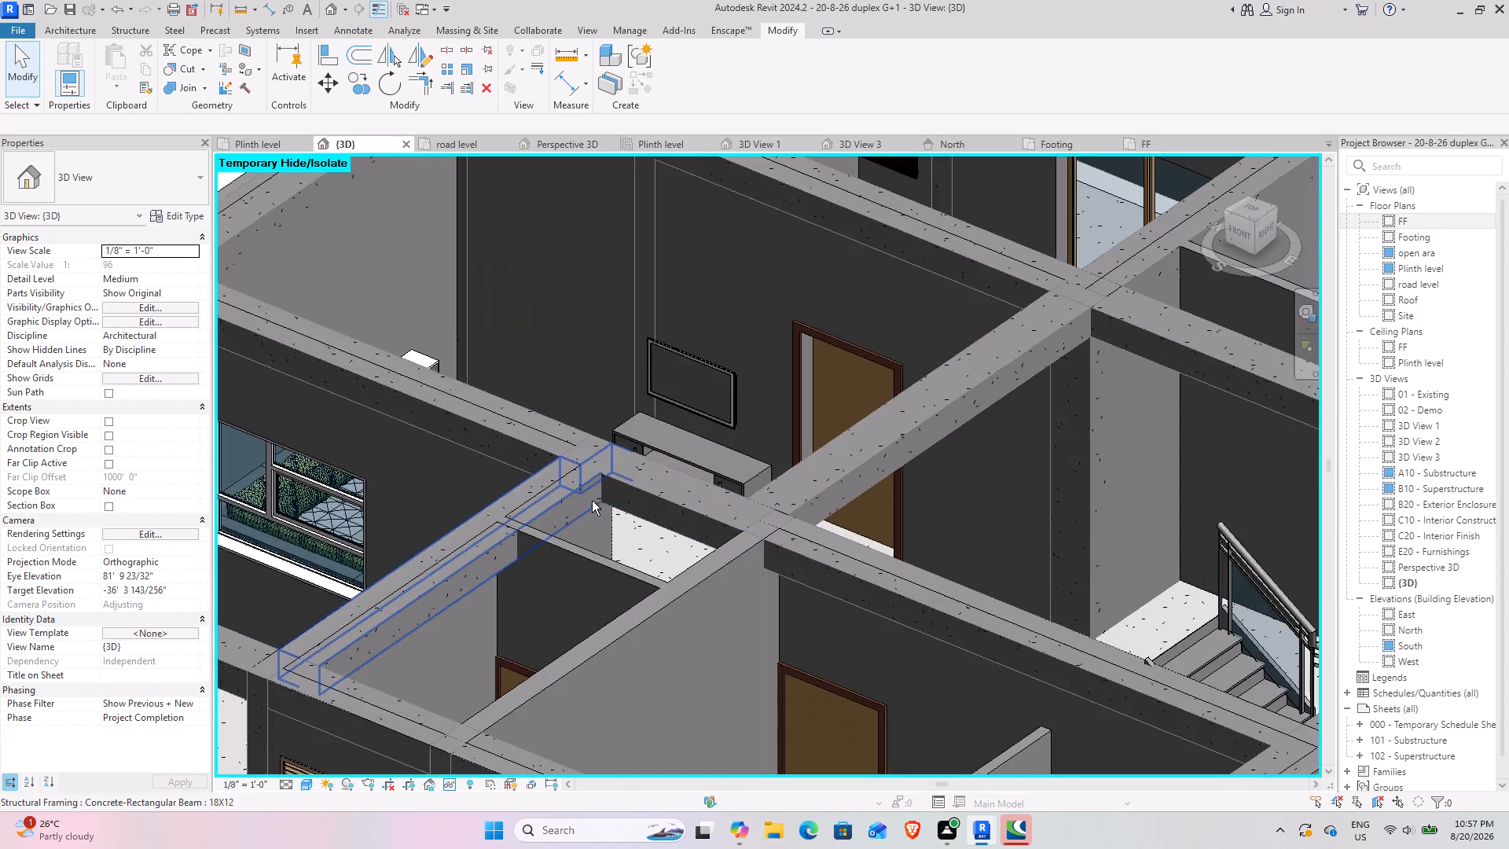
{"action": "middle_click_drag", "start_coordinate": [589, 501], "coordinate": [718, 362], "text": "shift"}
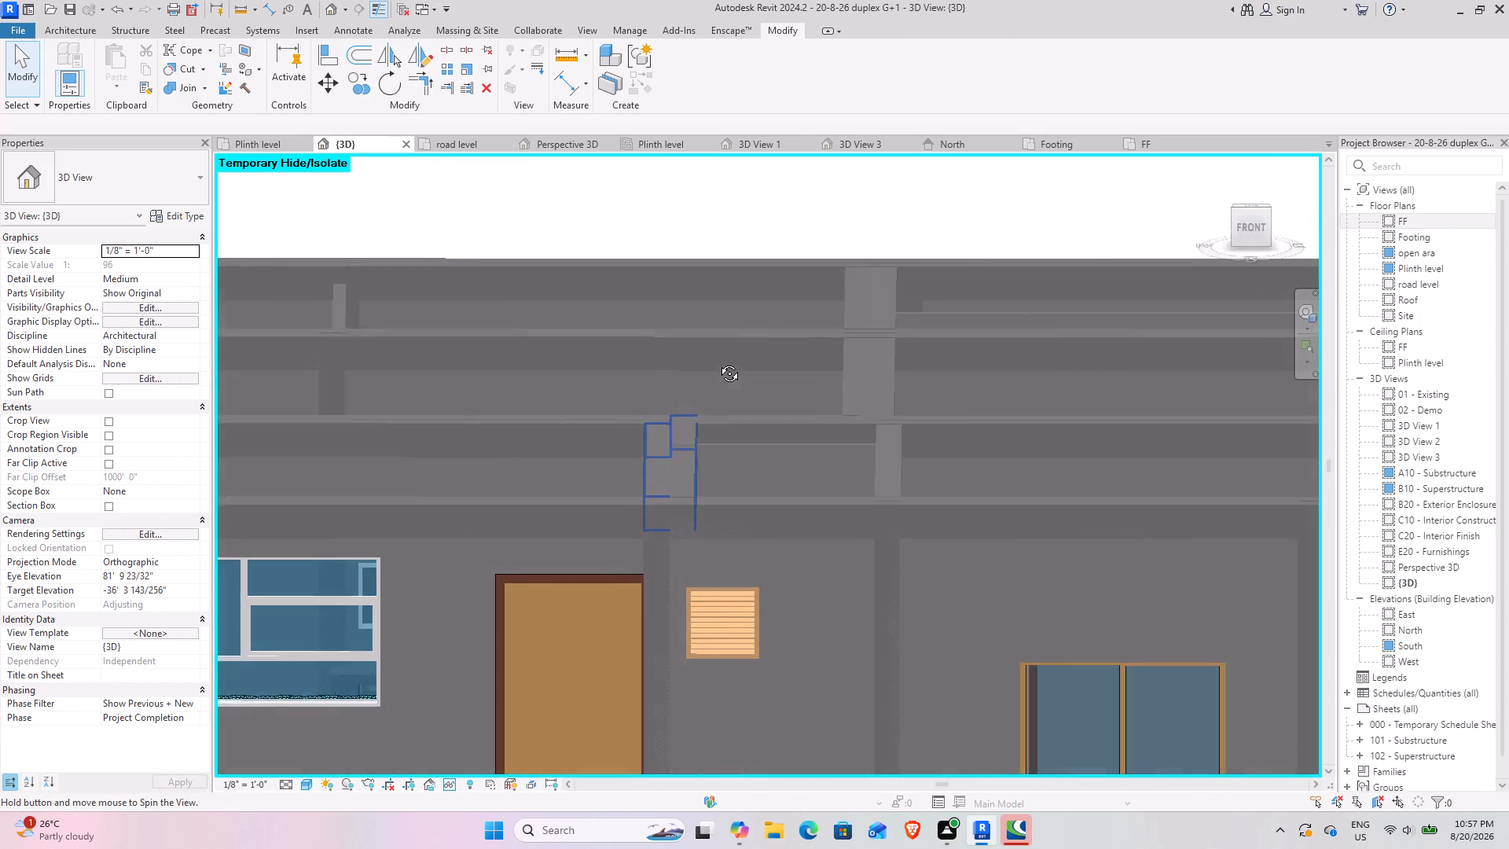
{"action": "middle_click_drag", "start_coordinate": [718, 362], "coordinate": [717, 391], "text": "shift"}
{"action": "scroll", "coordinate": [656, 494], "scroll_direction": "down", "scroll_amount": 7}
{"action": "middle_click_drag", "start_coordinate": [638, 540], "coordinate": [743, 432], "text": "shift"}
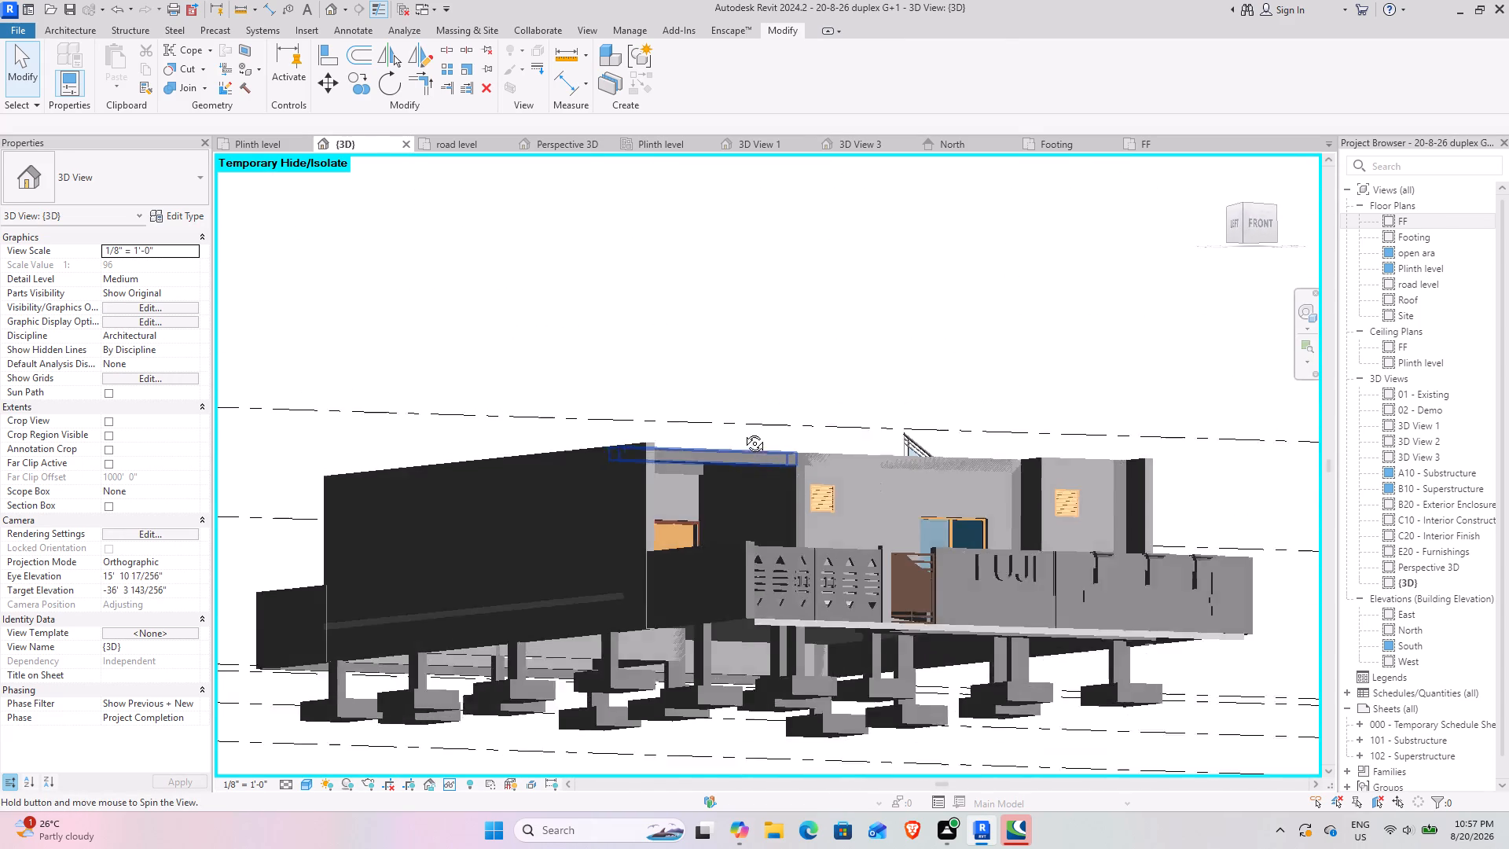
{"action": "middle_click_drag", "start_coordinate": [743, 432], "coordinate": [580, 526], "text": "shift"}
{"action": "scroll", "coordinate": [494, 593], "scroll_direction": "down", "scroll_amount": 3}
{"action": "middle_click_drag", "start_coordinate": [473, 608], "coordinate": [484, 663], "text": "shift"}
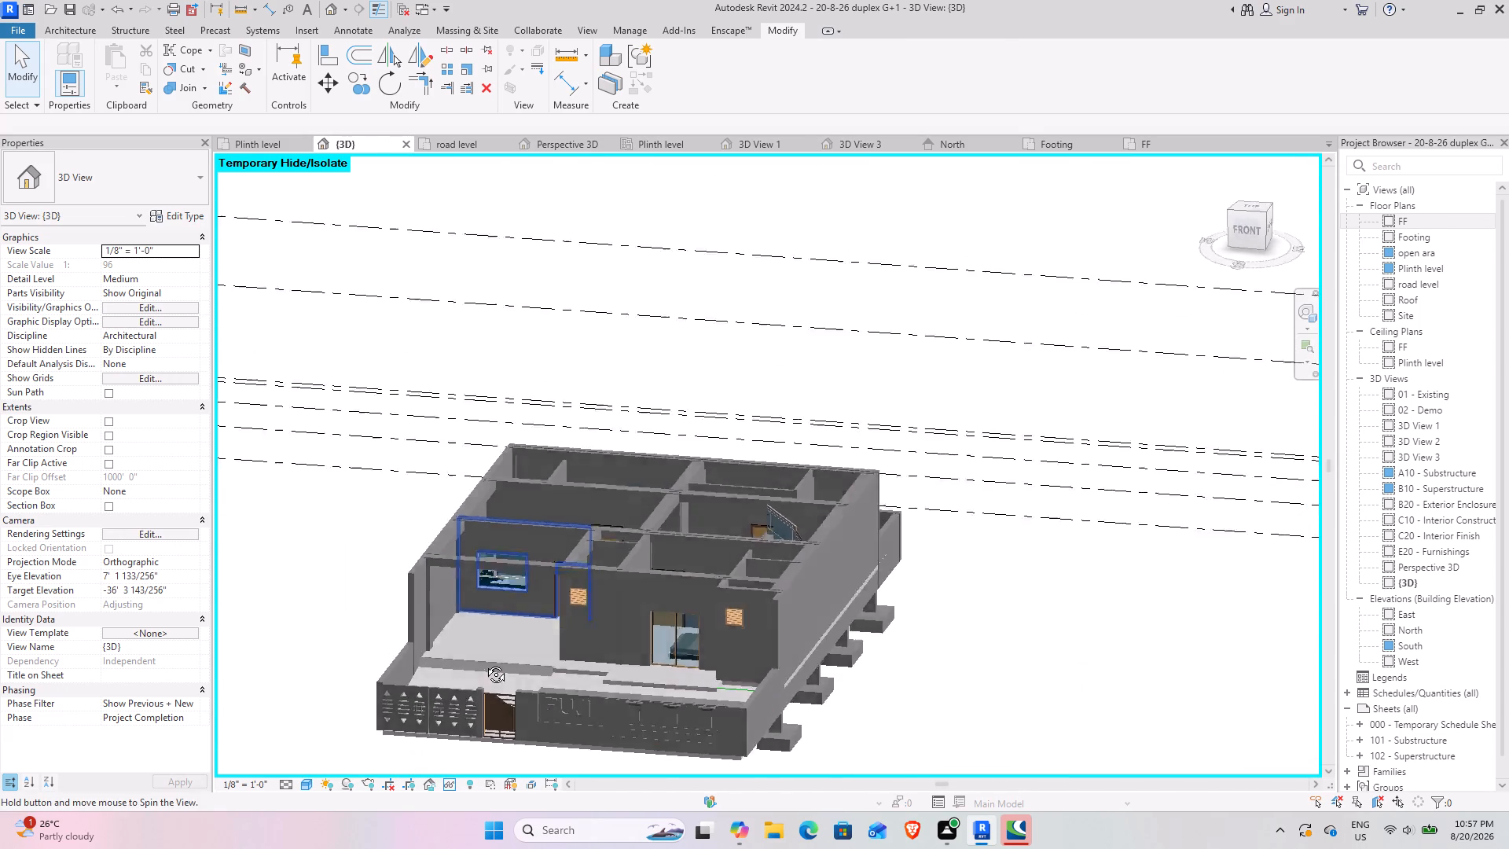
{"action": "middle_click_drag", "start_coordinate": [484, 663], "coordinate": [473, 680], "text": "shift"}
Examine the beams from above, from the rear rooms to the front porch and the shaft opening by the boundary wall.
{"action": "middle_click_drag", "start_coordinate": [634, 594], "coordinate": [740, 587]}
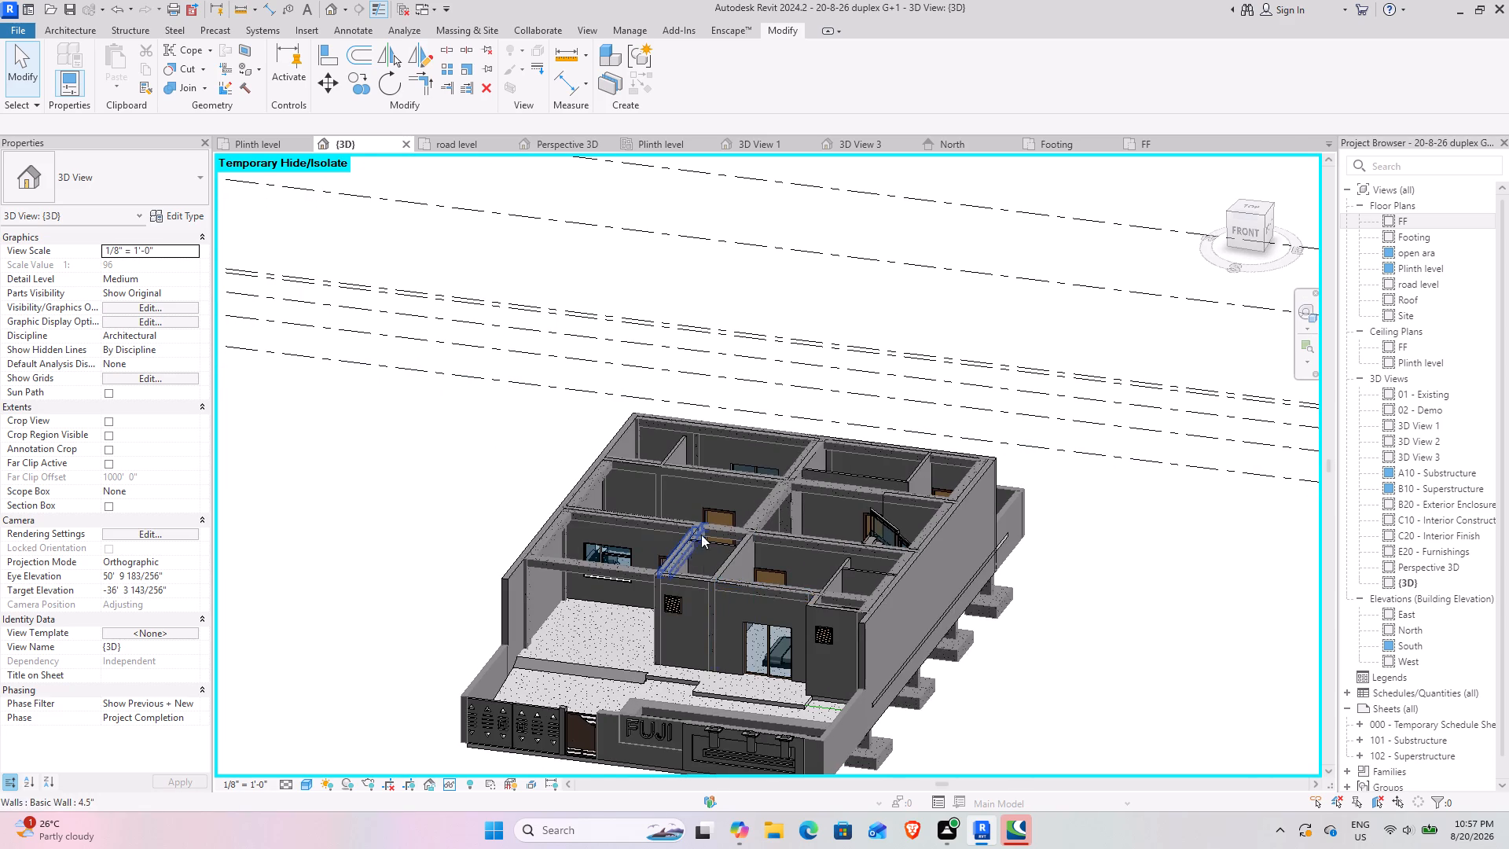
{"action": "scroll", "coordinate": [776, 469], "scroll_direction": "up", "scroll_amount": 3}
{"action": "middle_click_drag", "start_coordinate": [784, 526], "coordinate": [883, 663], "text": "shift"}
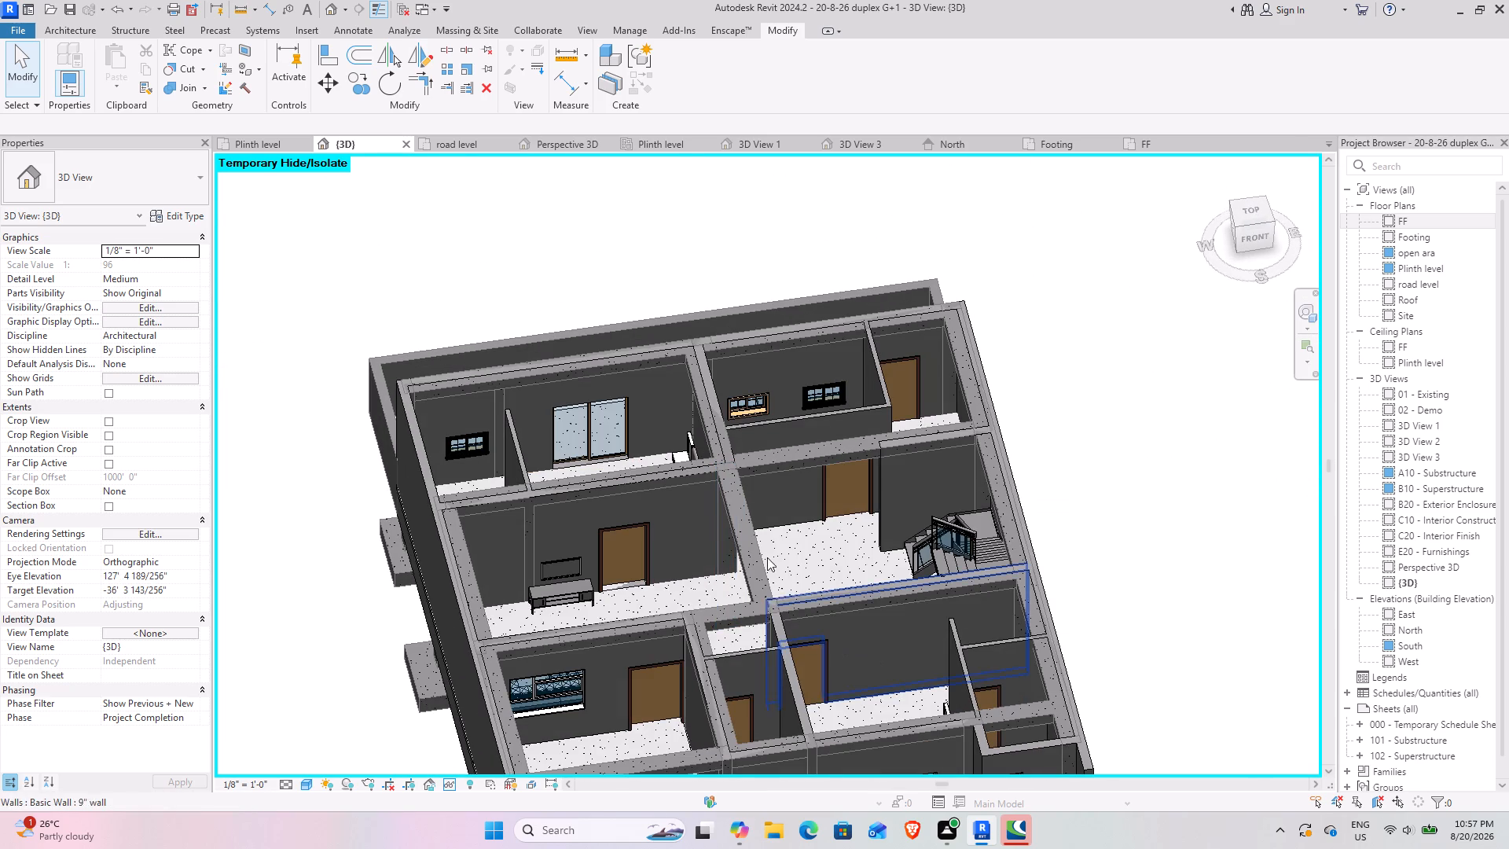
{"action": "scroll", "coordinate": [749, 378], "scroll_direction": "up", "scroll_amount": 5}
{"action": "middle_click_drag", "start_coordinate": [696, 487], "coordinate": [630, 601], "text": "shift"}
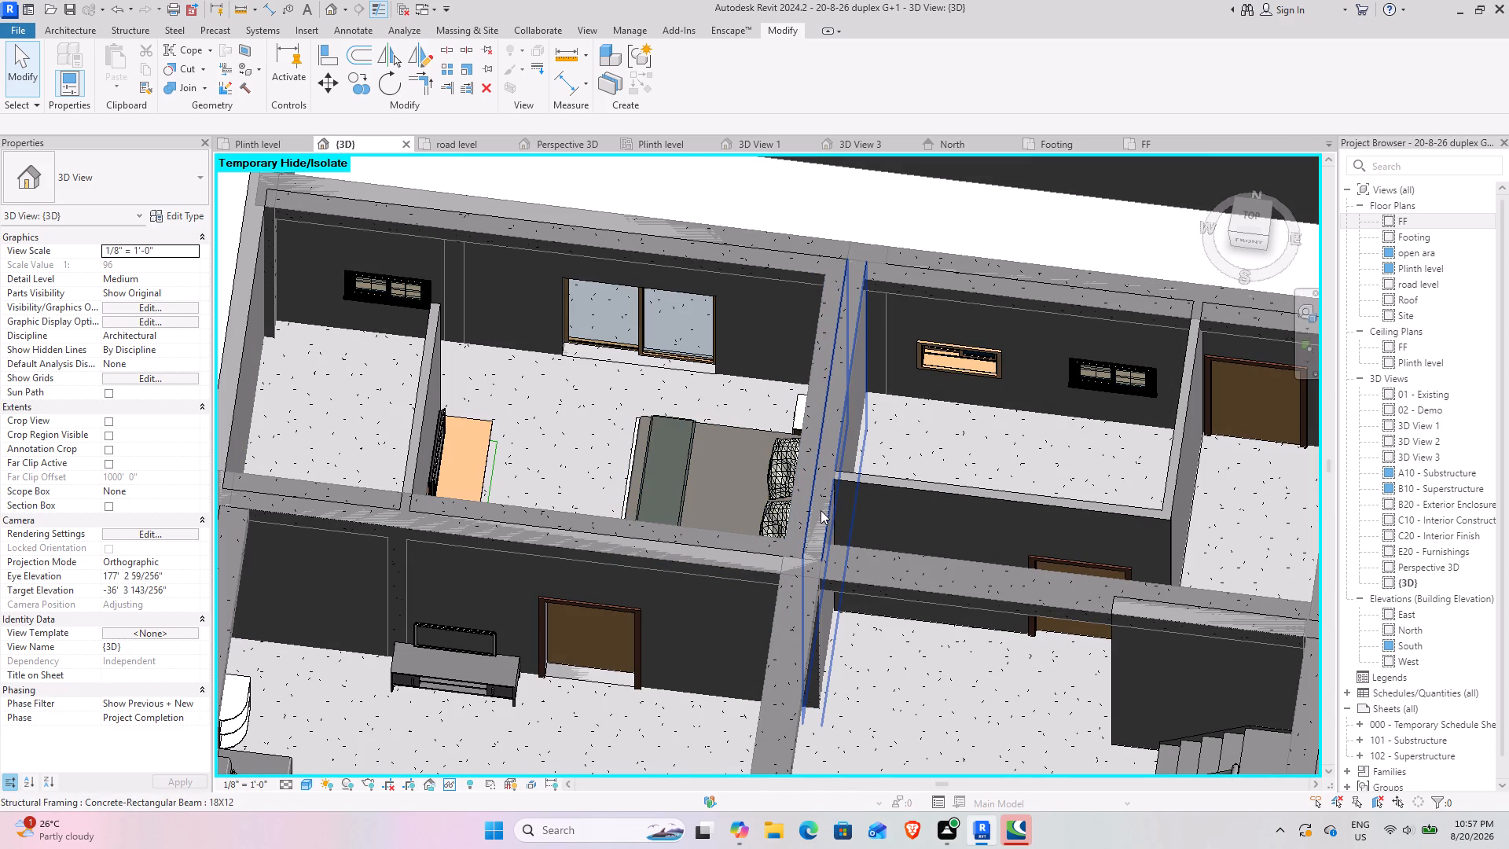
{"action": "scroll", "coordinate": [530, 665], "scroll_direction": "down", "scroll_amount": 3}
{"action": "middle_click_drag", "start_coordinate": [526, 700], "coordinate": [693, 440]}
{"action": "middle_click_drag", "start_coordinate": [743, 649], "coordinate": [773, 443]}
{"action": "scroll", "coordinate": [796, 476], "scroll_direction": "down", "scroll_amount": 3}
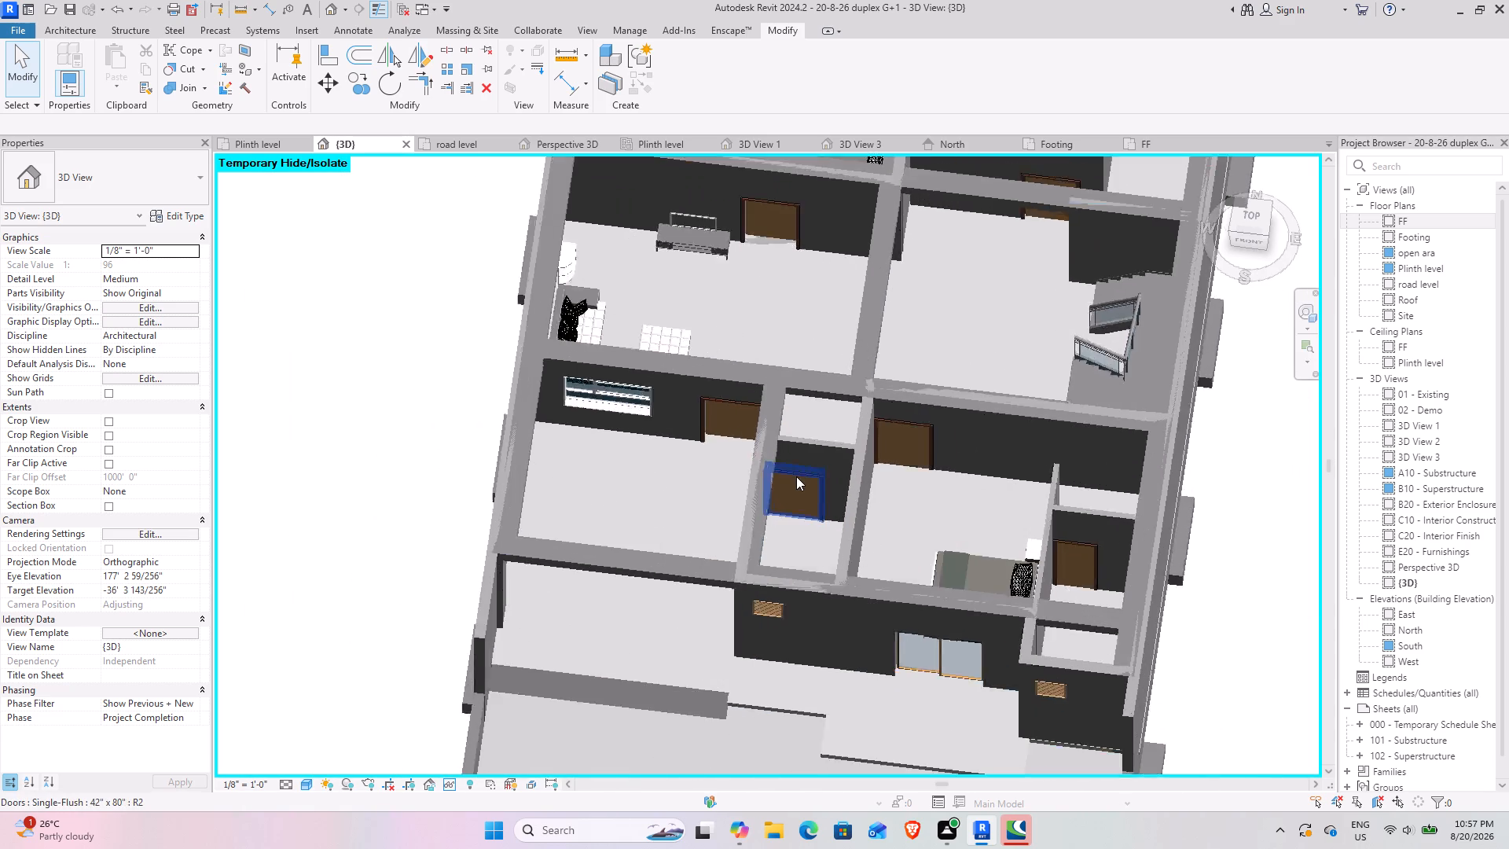
{"action": "middle_click_drag", "start_coordinate": [741, 634], "coordinate": [744, 504]}
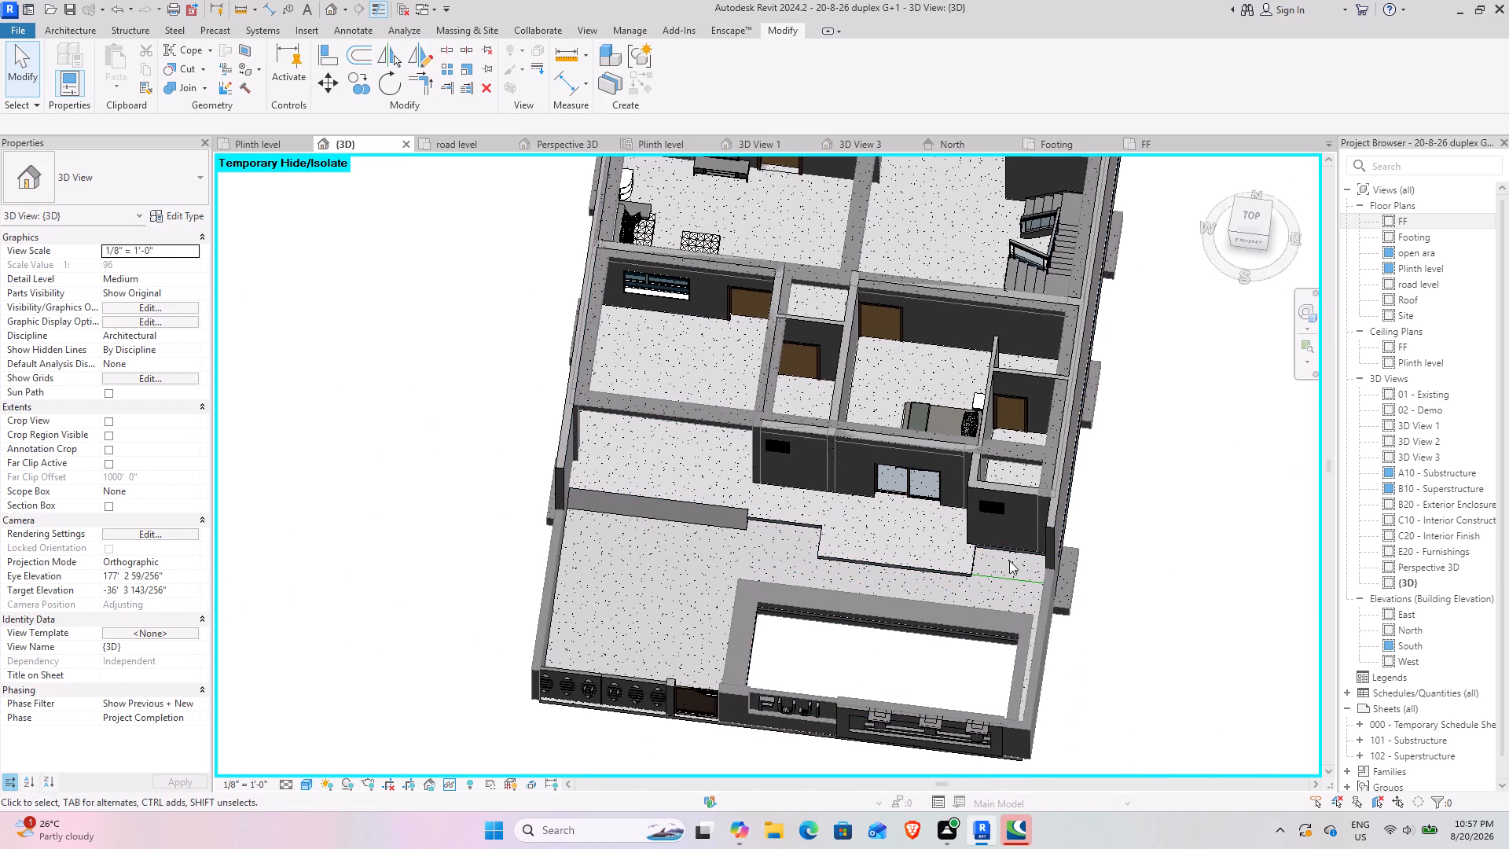
{"action": "middle_click_drag", "start_coordinate": [1000, 560], "coordinate": [927, 525]}
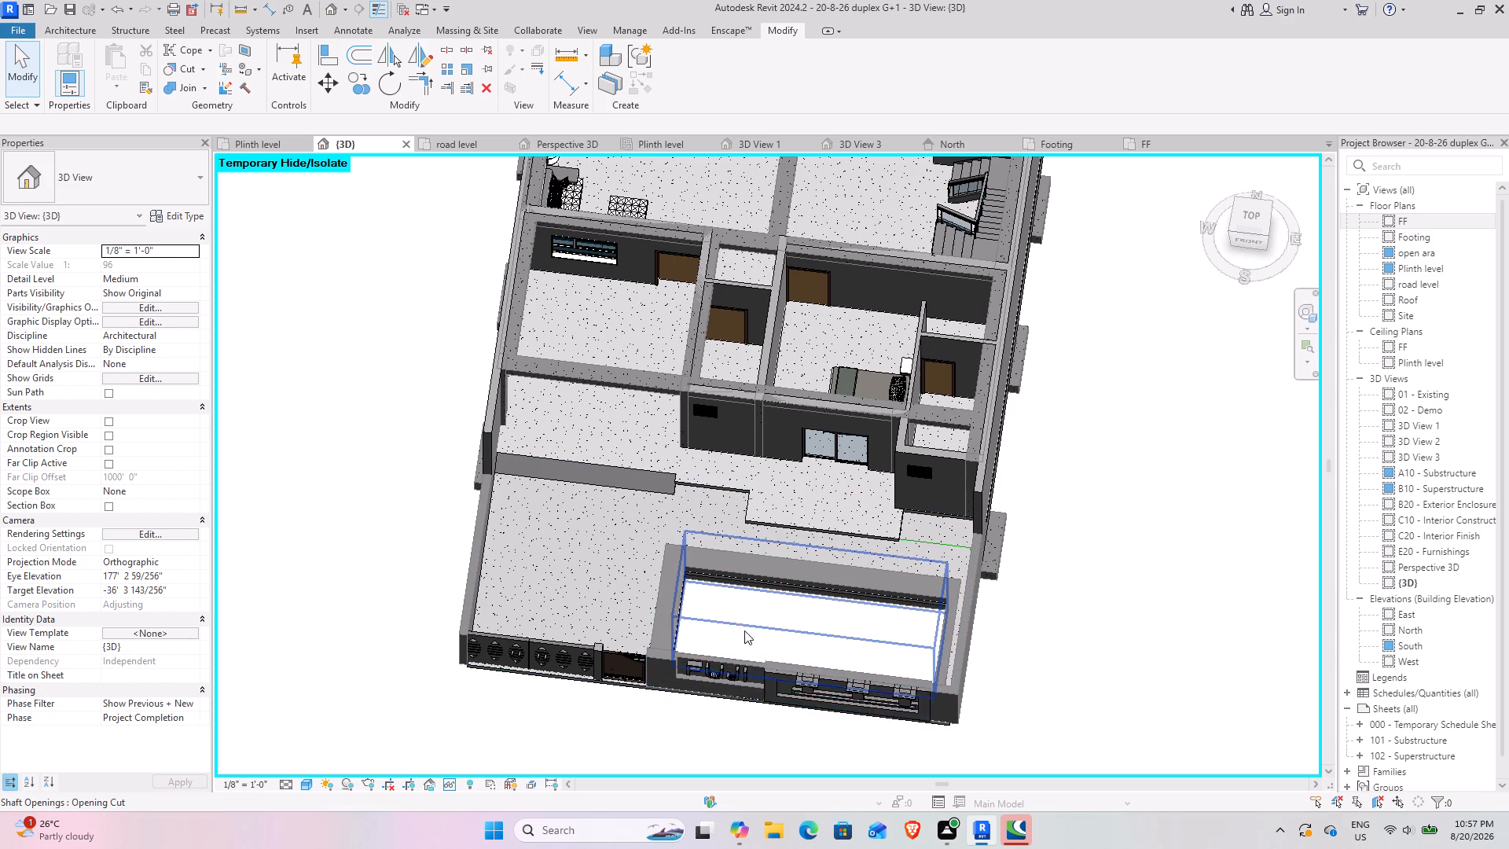
{"action": "scroll", "coordinate": [730, 625], "scroll_direction": "up", "scroll_amount": 2}
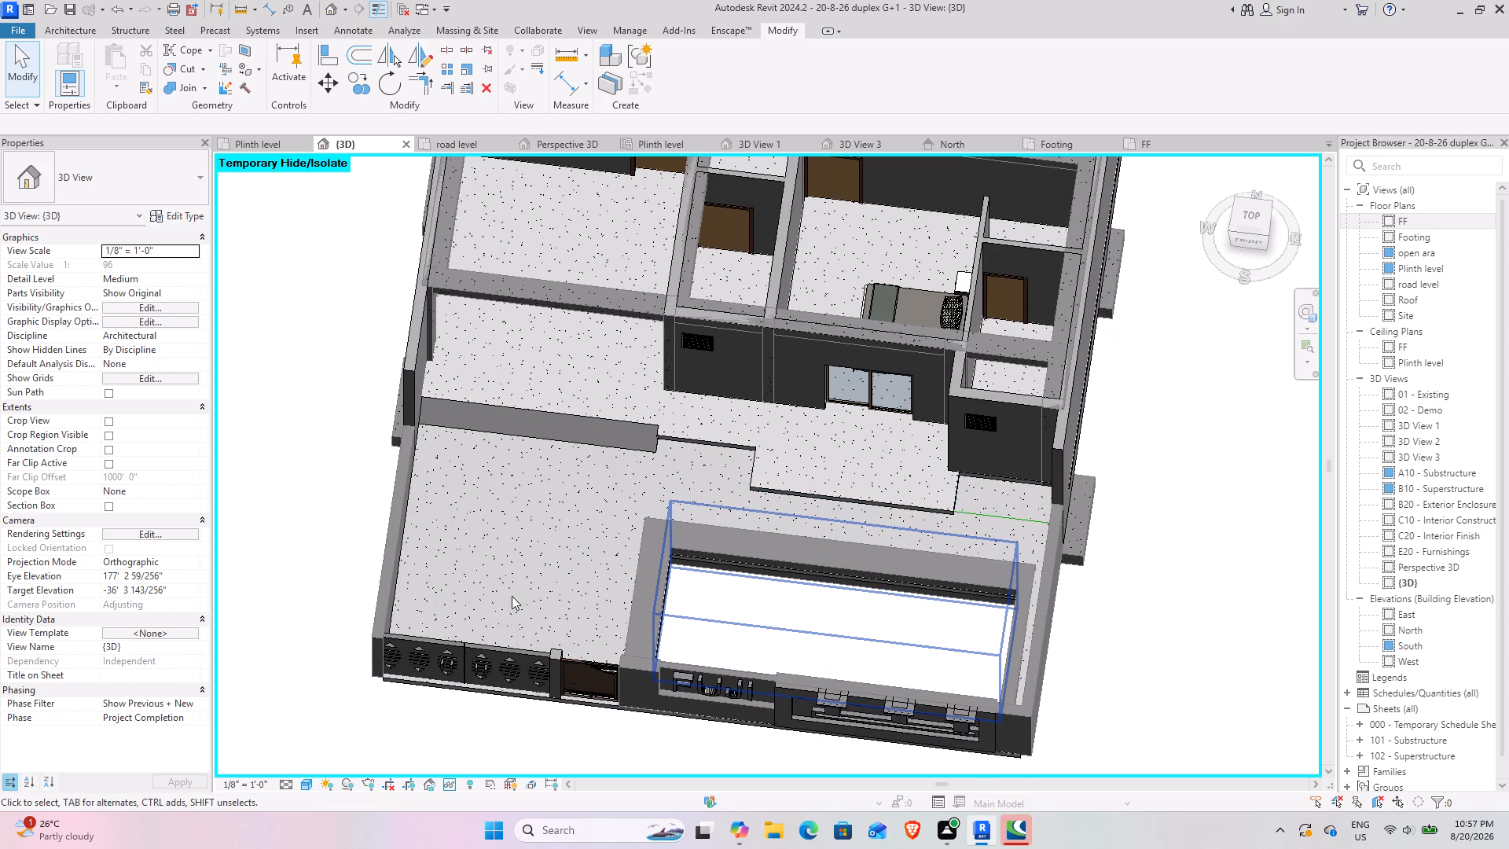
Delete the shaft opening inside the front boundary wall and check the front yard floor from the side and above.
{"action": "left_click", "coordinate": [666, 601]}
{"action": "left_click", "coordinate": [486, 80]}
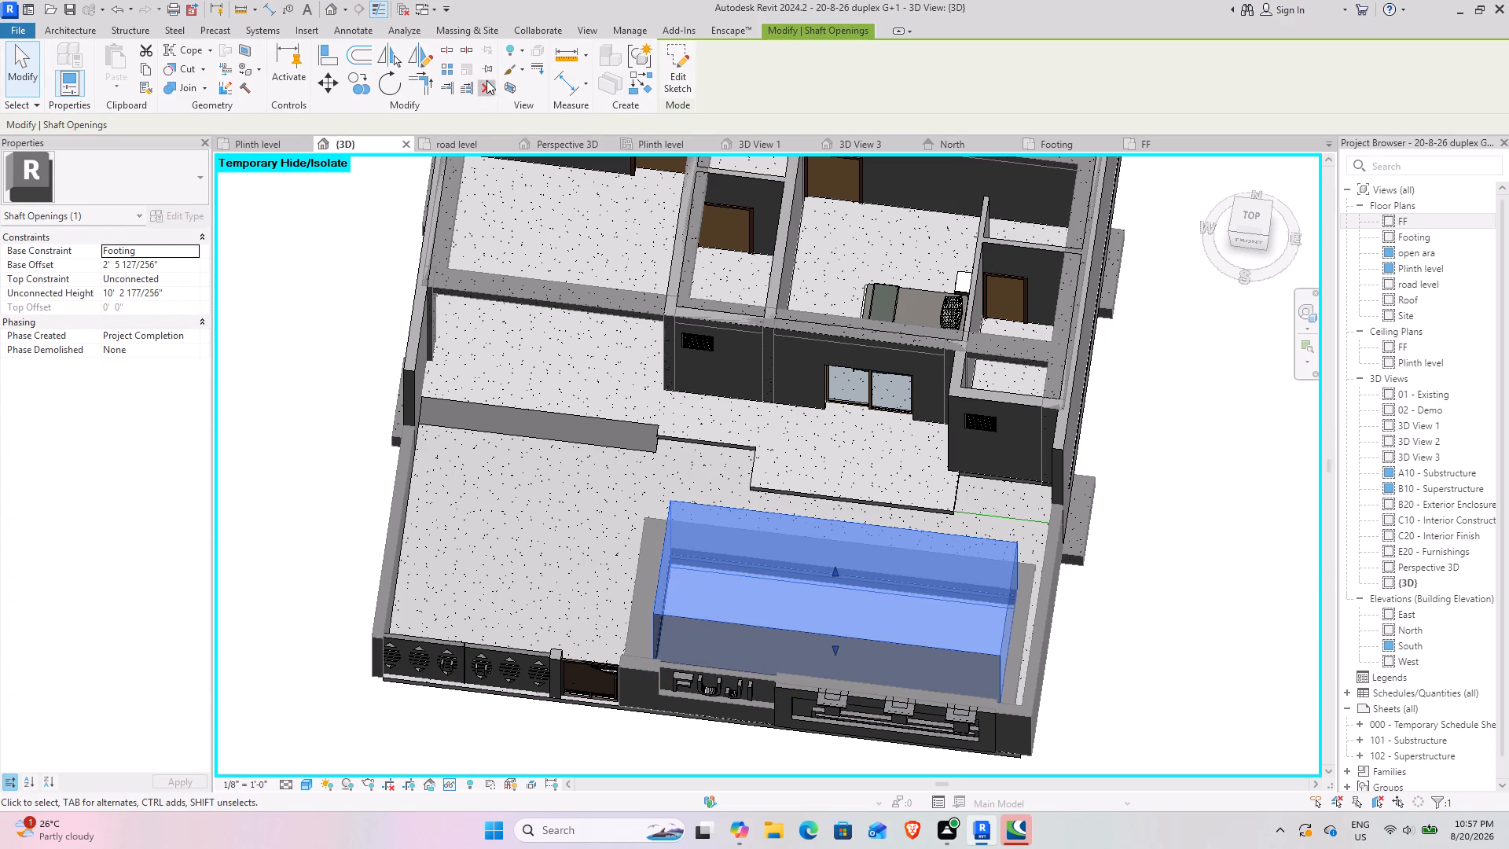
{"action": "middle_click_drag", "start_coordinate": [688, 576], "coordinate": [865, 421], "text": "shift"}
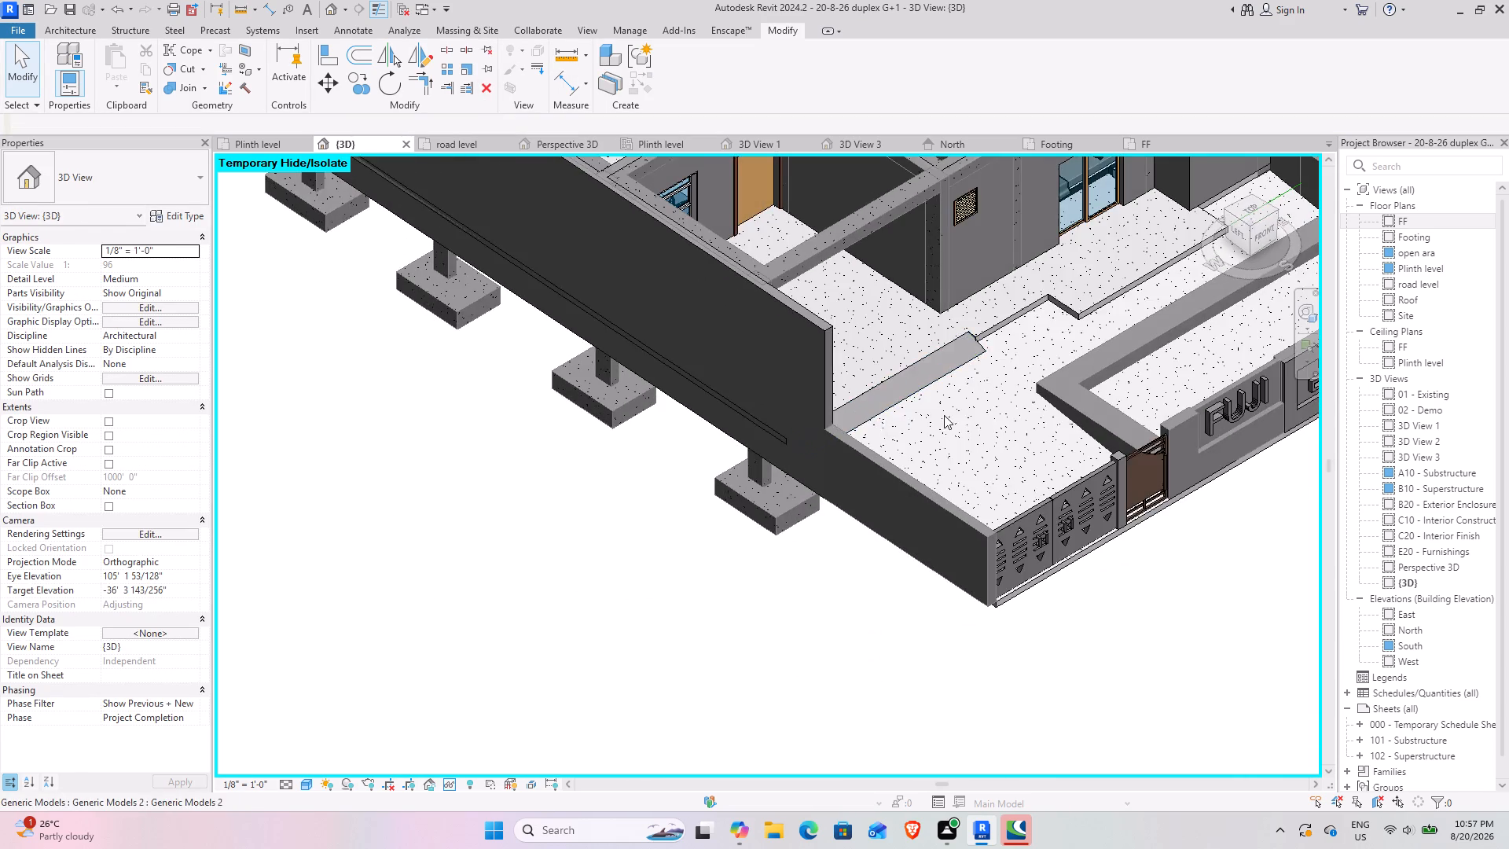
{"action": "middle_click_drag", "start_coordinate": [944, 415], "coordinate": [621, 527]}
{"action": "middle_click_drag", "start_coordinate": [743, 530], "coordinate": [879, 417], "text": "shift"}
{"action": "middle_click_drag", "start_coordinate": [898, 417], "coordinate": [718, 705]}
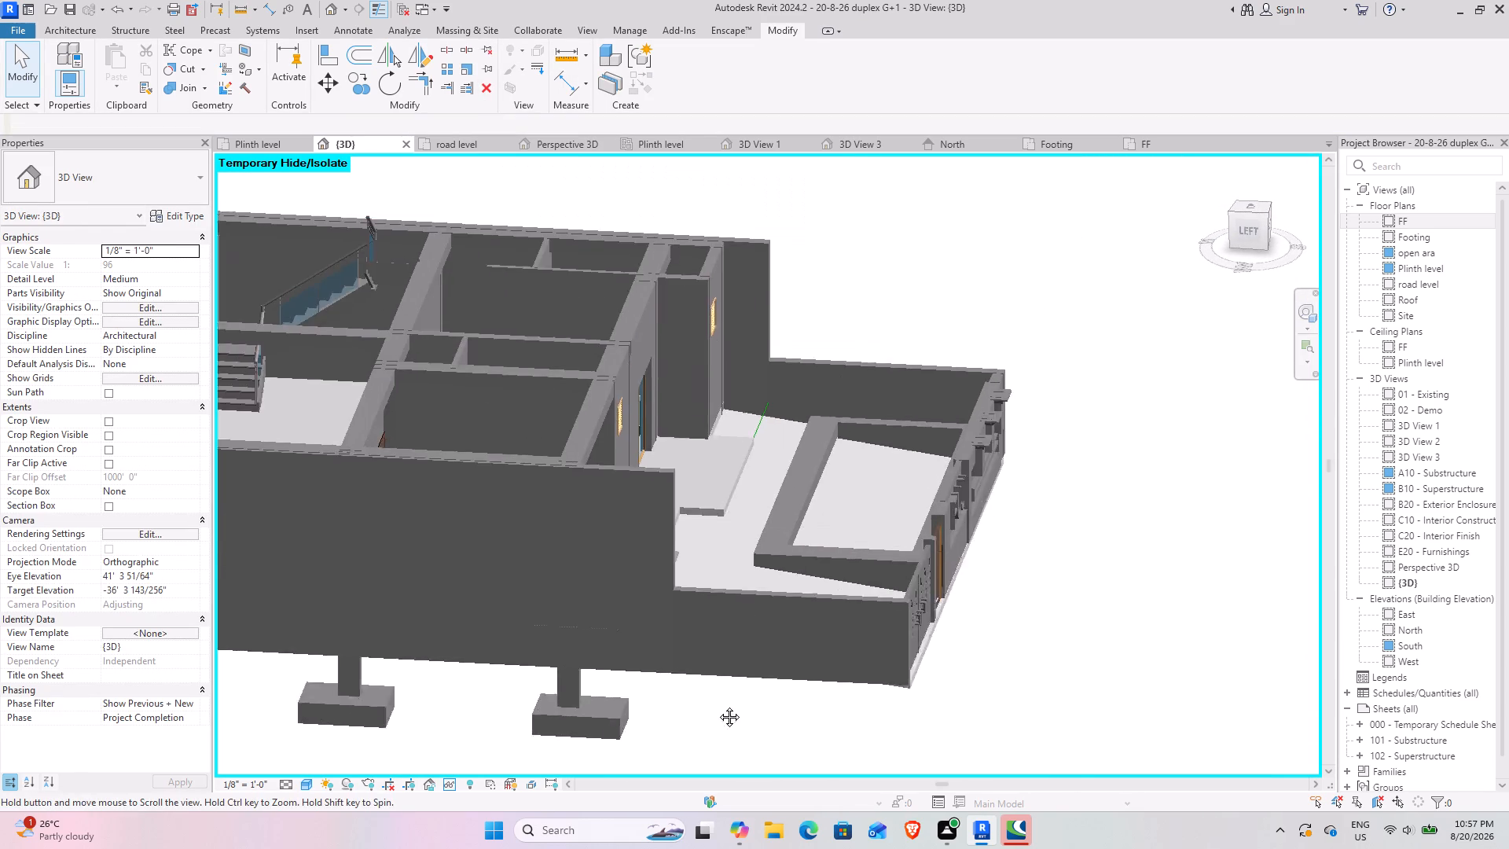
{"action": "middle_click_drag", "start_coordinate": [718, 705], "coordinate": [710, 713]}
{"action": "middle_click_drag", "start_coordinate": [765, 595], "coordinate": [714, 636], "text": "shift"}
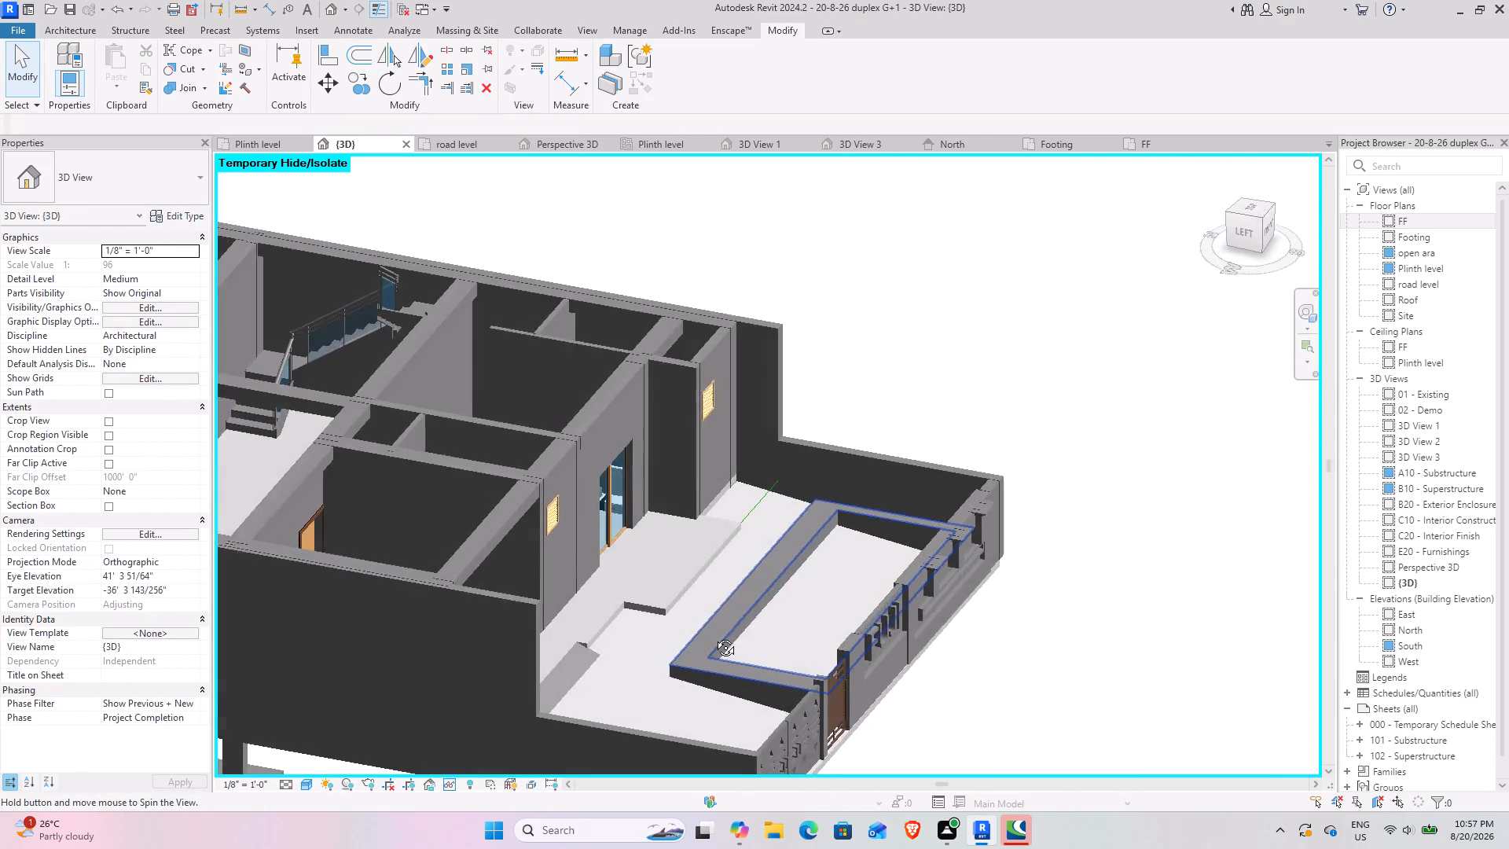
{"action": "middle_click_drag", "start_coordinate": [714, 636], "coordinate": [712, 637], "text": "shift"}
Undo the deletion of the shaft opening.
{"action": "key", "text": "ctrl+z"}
Temporarily hide the front yard's shaft opening in the 3D view.
{"action": "scroll", "coordinate": [847, 551], "scroll_direction": "down", "scroll_amount": 3}
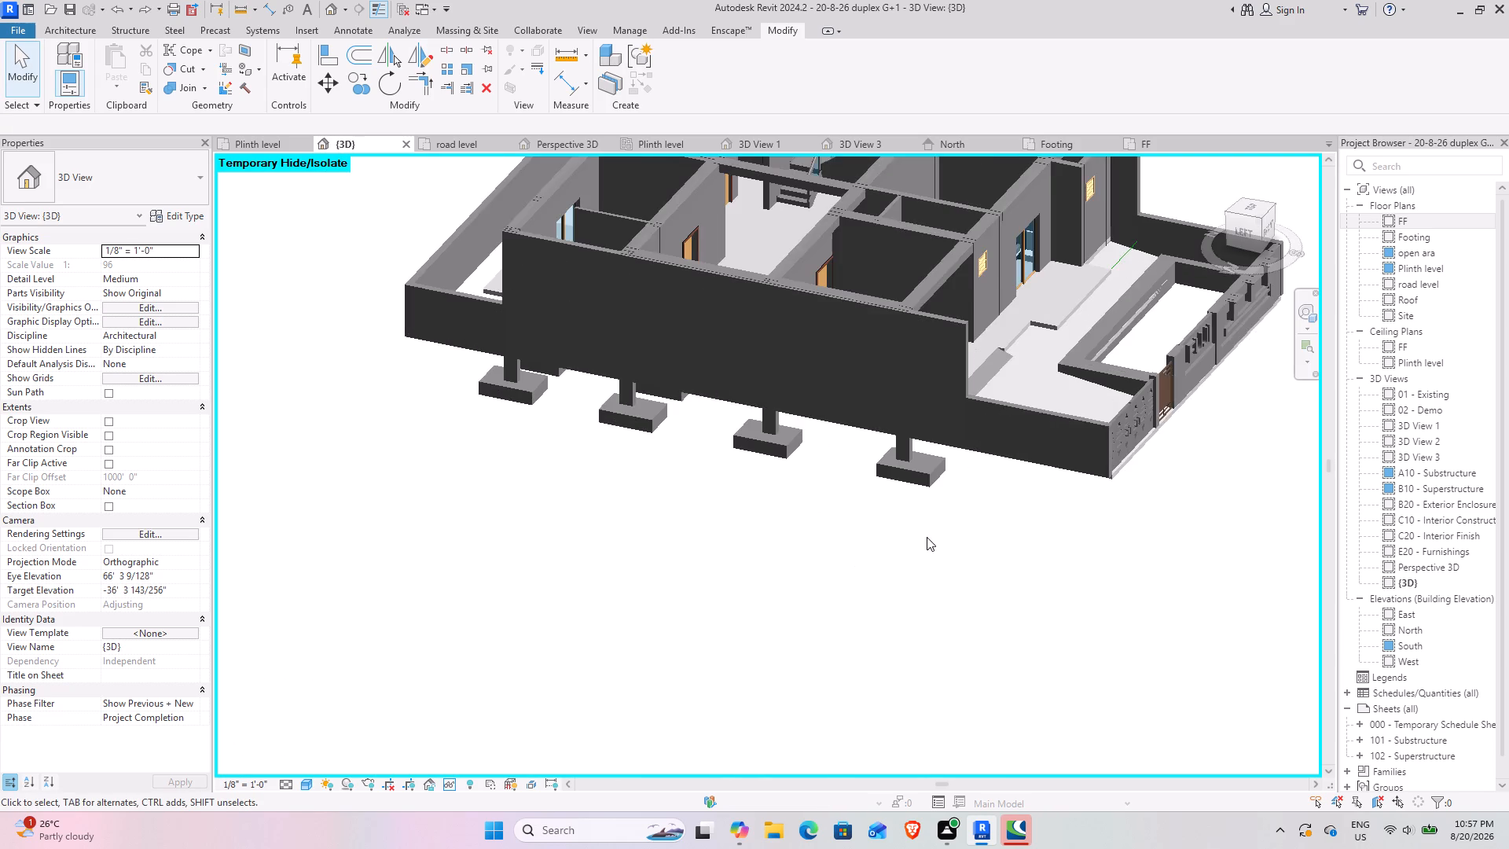
{"action": "left_click", "coordinate": [1157, 320]}
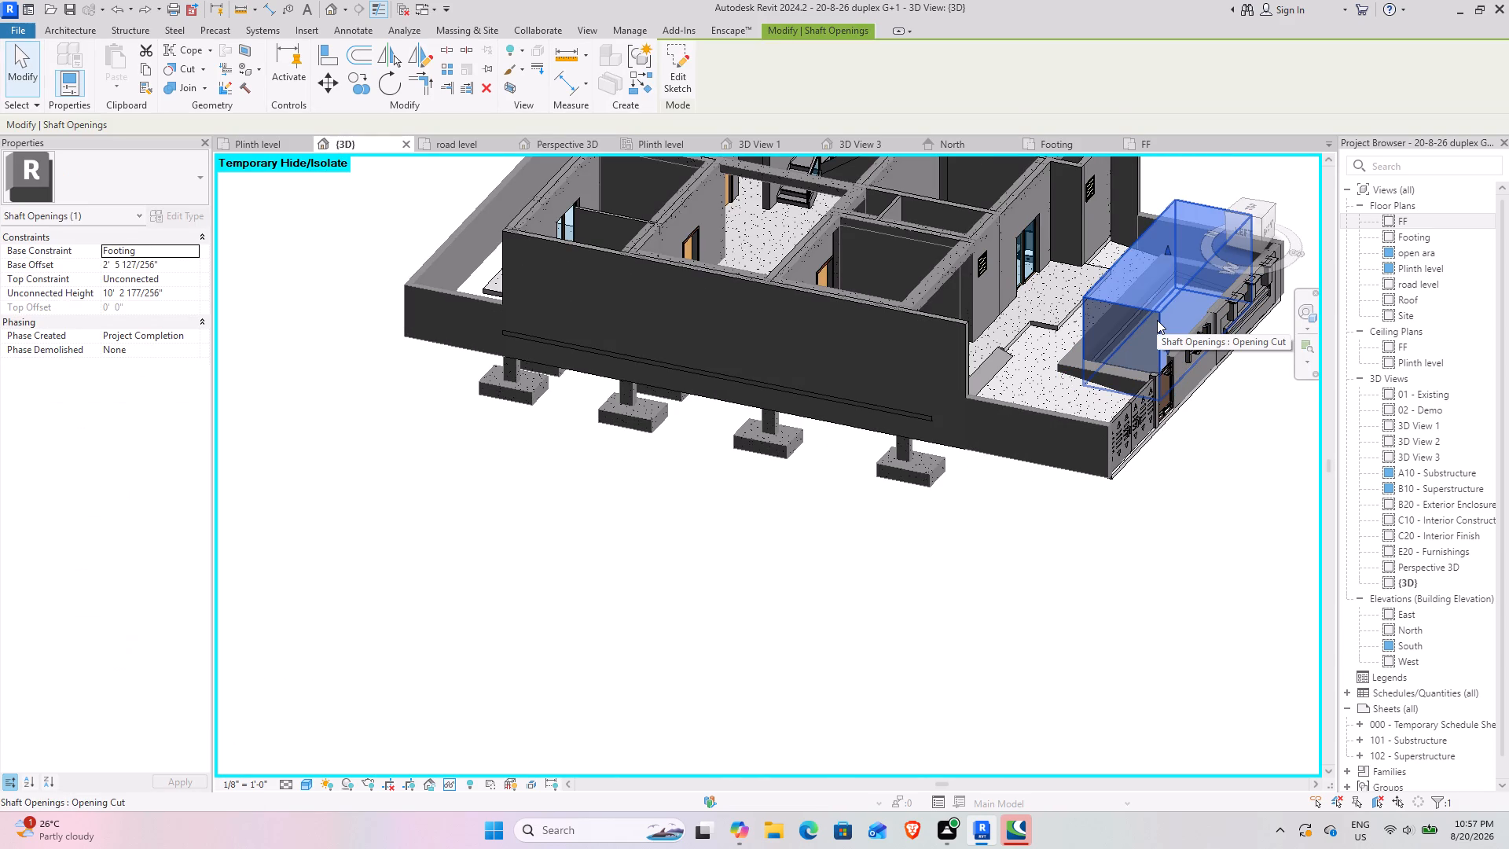
{"action": "type", "text": "HH"}
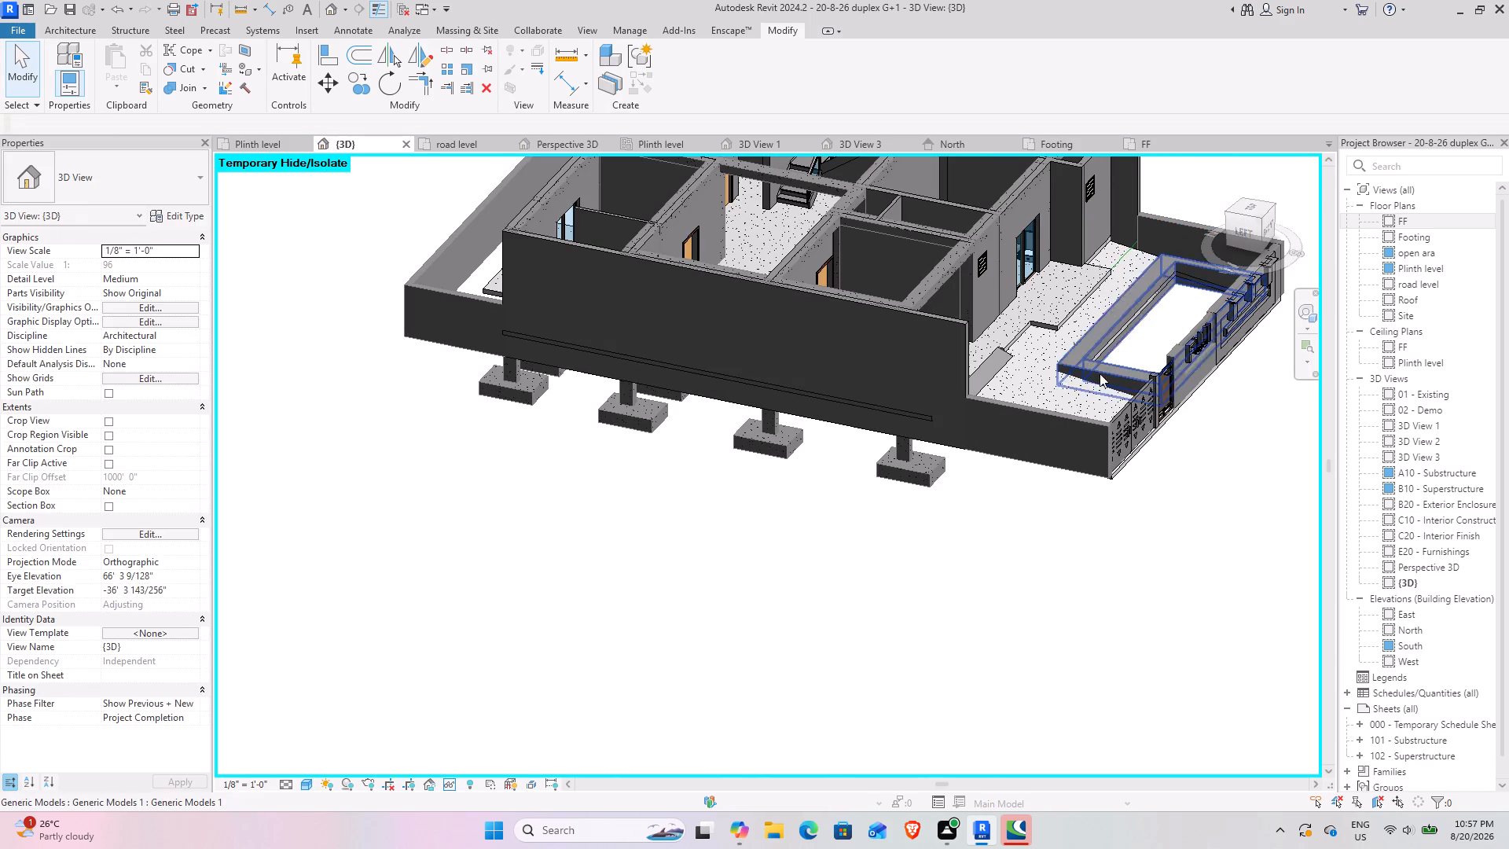
Examine the front yard up close, including the floor opening, porch steps, gate and front boundary wall.
{"action": "middle_click_drag", "start_coordinate": [1067, 391], "coordinate": [824, 528]}
{"action": "middle_click_drag", "start_coordinate": [905, 469], "coordinate": [786, 595], "text": "shift"}
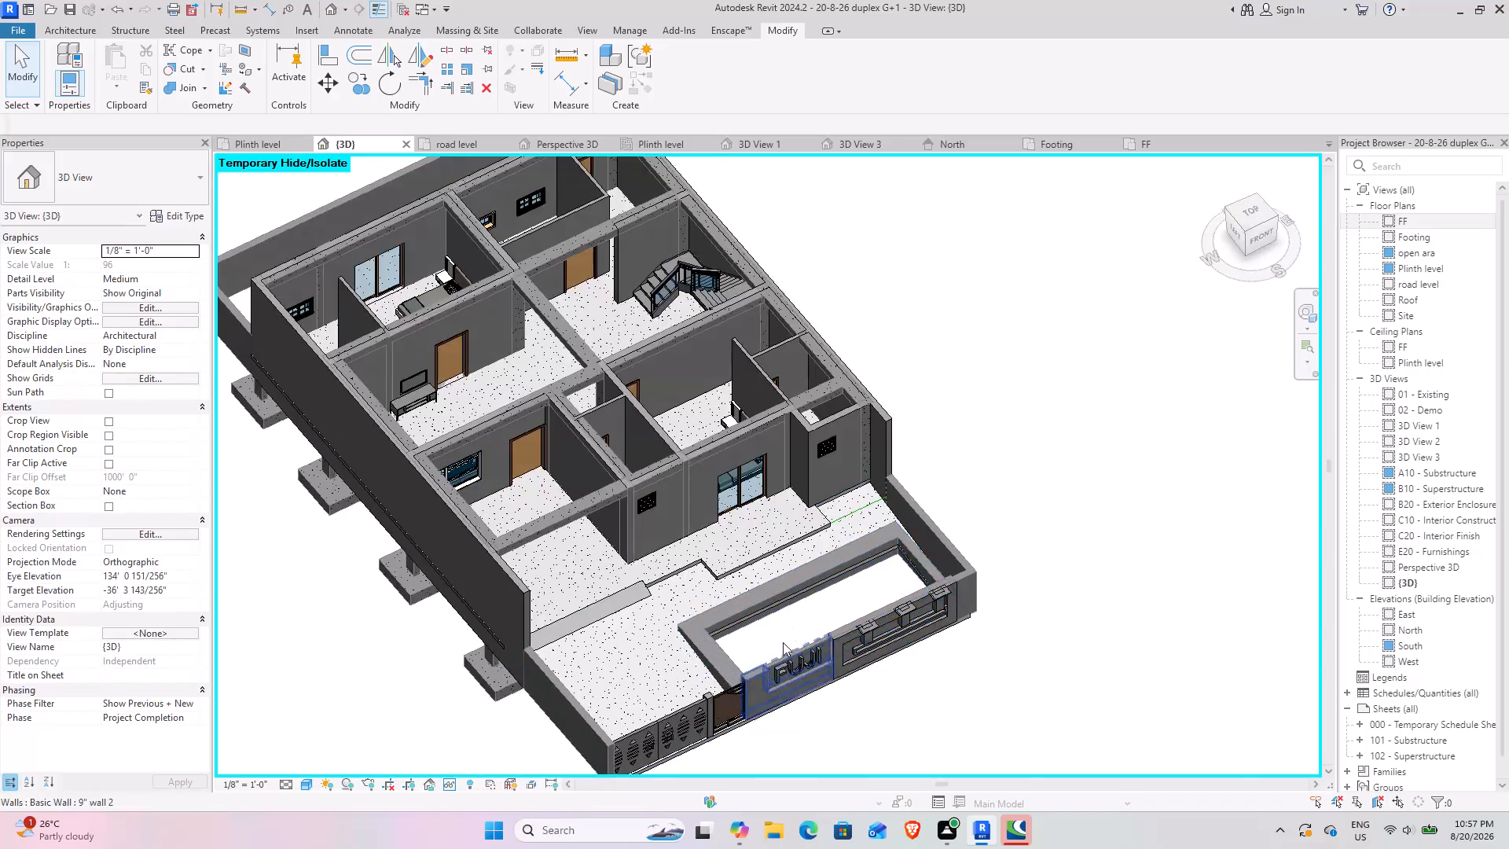
{"action": "scroll", "coordinate": [782, 641], "scroll_direction": "up", "scroll_amount": 5}
{"action": "middle_click_drag", "start_coordinate": [747, 634], "coordinate": [857, 547], "text": "shift"}
{"action": "middle_click_drag", "start_coordinate": [882, 527], "coordinate": [815, 672]}
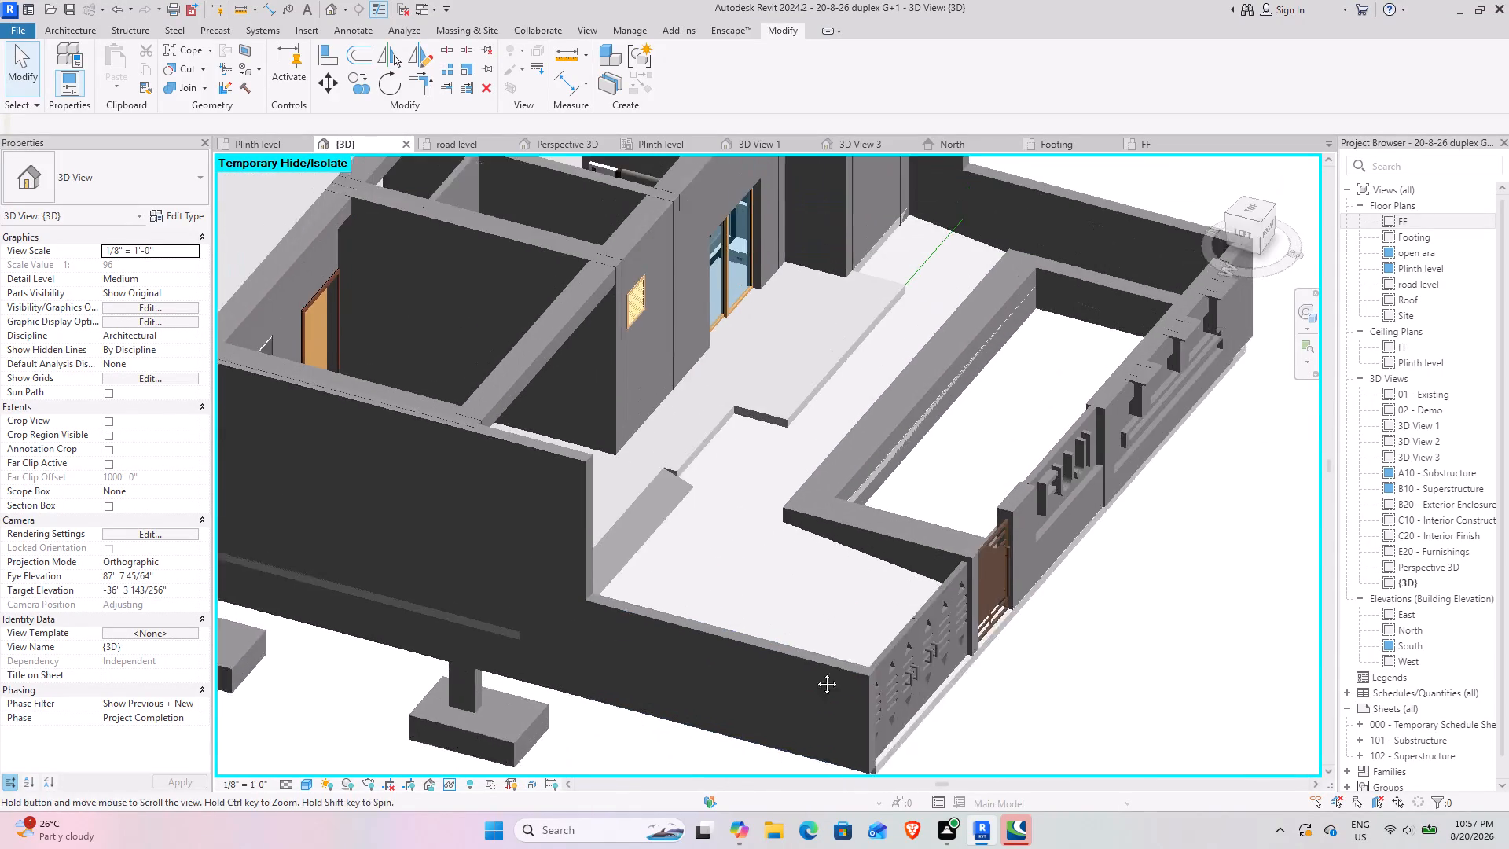
{"action": "middle_click_drag", "start_coordinate": [815, 672], "coordinate": [792, 704]}
{"action": "middle_click_drag", "start_coordinate": [802, 617], "coordinate": [899, 467], "text": "shift"}
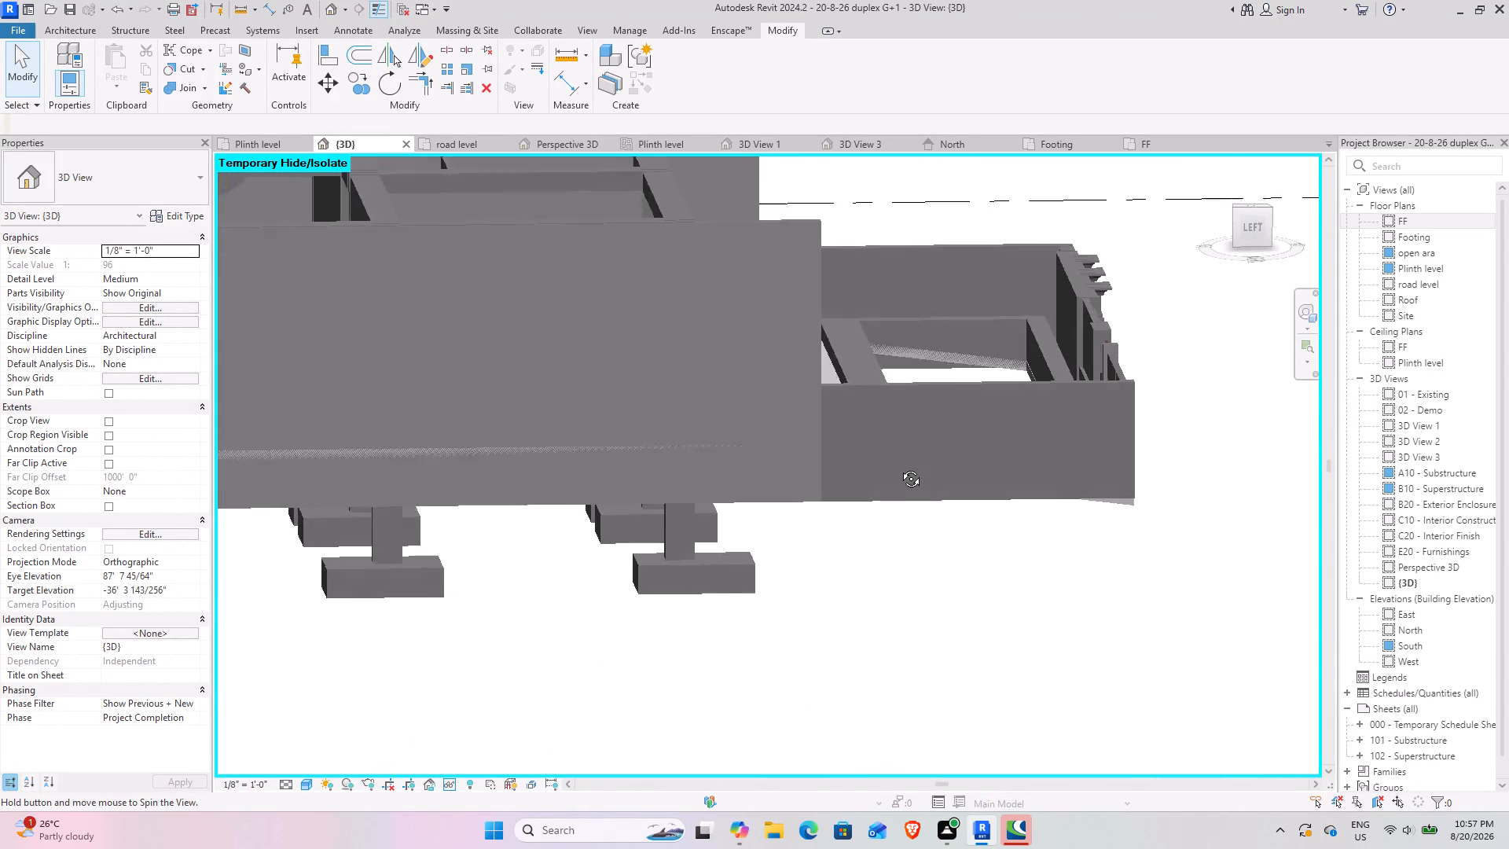
{"action": "middle_click_drag", "start_coordinate": [899, 467], "coordinate": [751, 535], "text": "shift"}
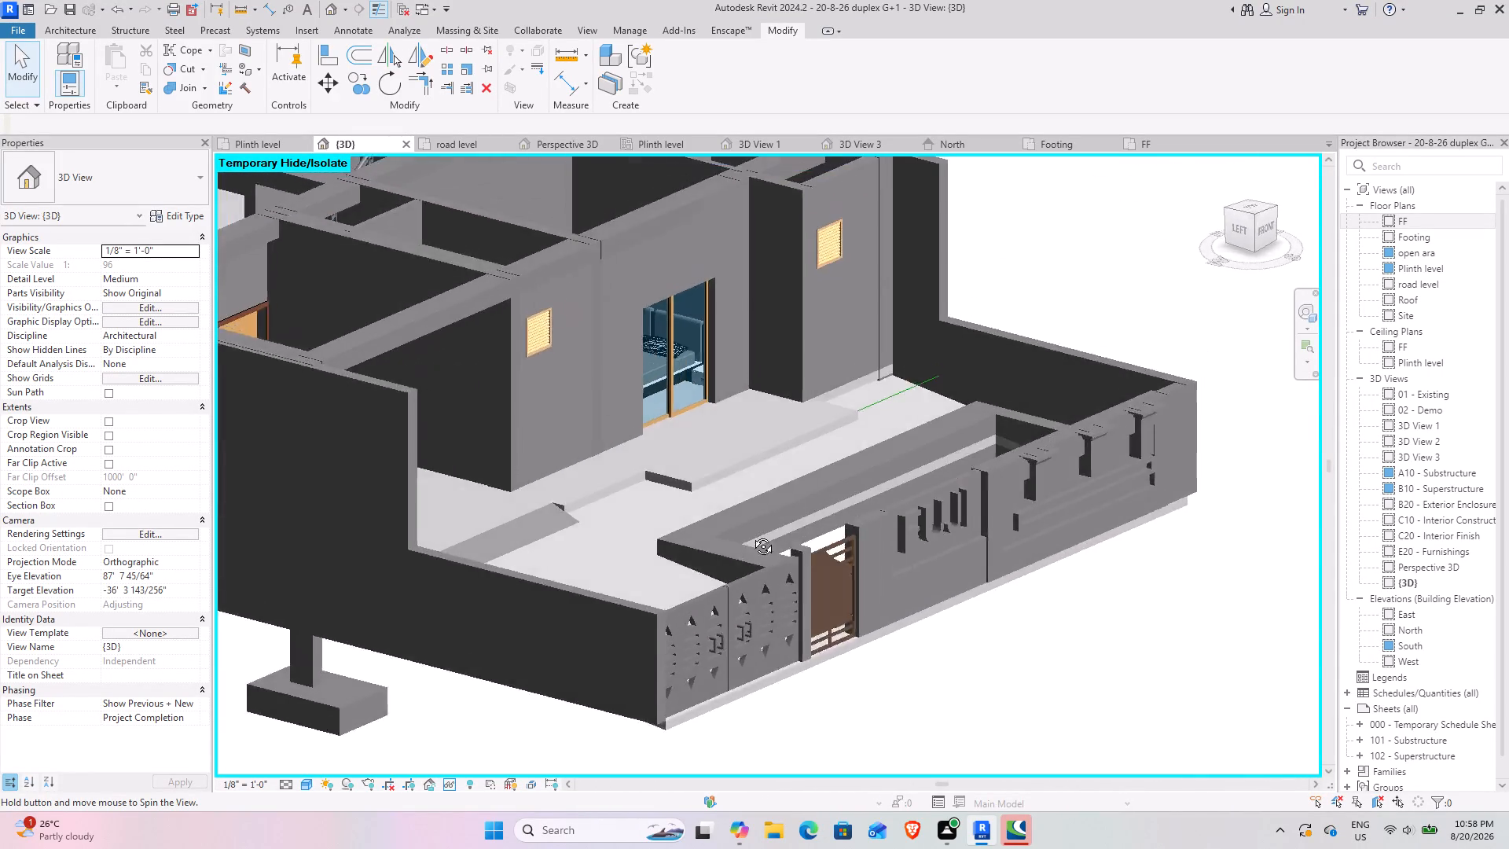
{"action": "middle_click_drag", "start_coordinate": [751, 535], "coordinate": [898, 534], "text": "shift"}
{"action": "middle_click_drag", "start_coordinate": [909, 525], "coordinate": [784, 536], "text": "shift"}
{"action": "scroll", "coordinate": [752, 546], "scroll_direction": "up", "scroll_amount": 1}
{"action": "scroll", "coordinate": [762, 623], "scroll_direction": "down", "scroll_amount": 3}
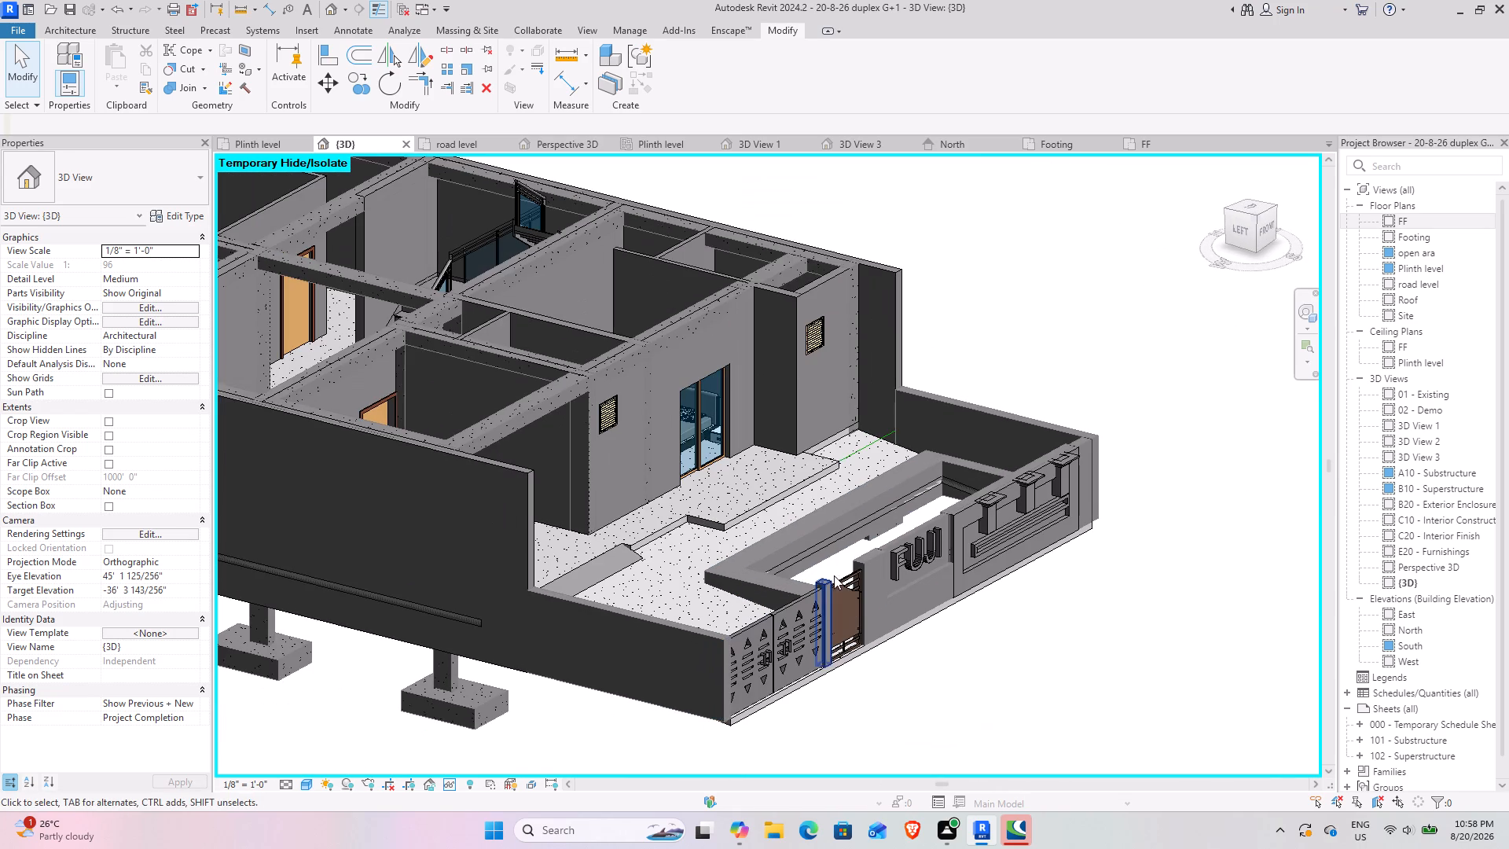
Examine the whole house from the side and above, covering the beams, rooms, staircase and front yard.
{"action": "scroll", "coordinate": [868, 542], "scroll_direction": "down", "scroll_amount": 3}
{"action": "middle_click_drag", "start_coordinate": [769, 615], "coordinate": [823, 655], "text": "shift"}
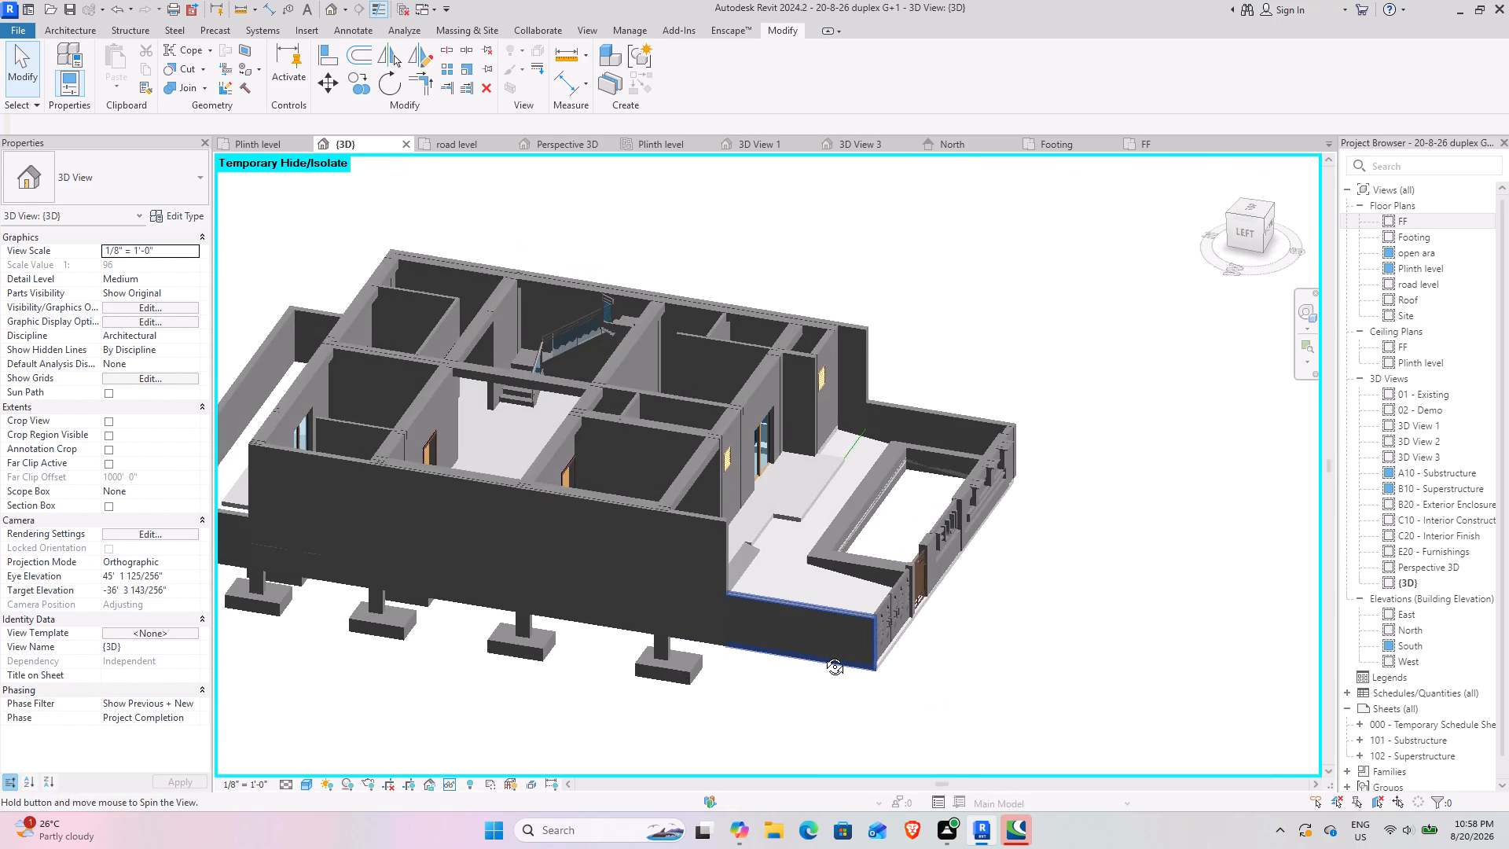
{"action": "middle_click_drag", "start_coordinate": [823, 655], "coordinate": [908, 609], "text": "shift"}
{"action": "middle_click_drag", "start_coordinate": [972, 547], "coordinate": [531, 667], "text": "shift"}
{"action": "middle_click_drag", "start_coordinate": [611, 528], "coordinate": [678, 621], "text": "shift"}
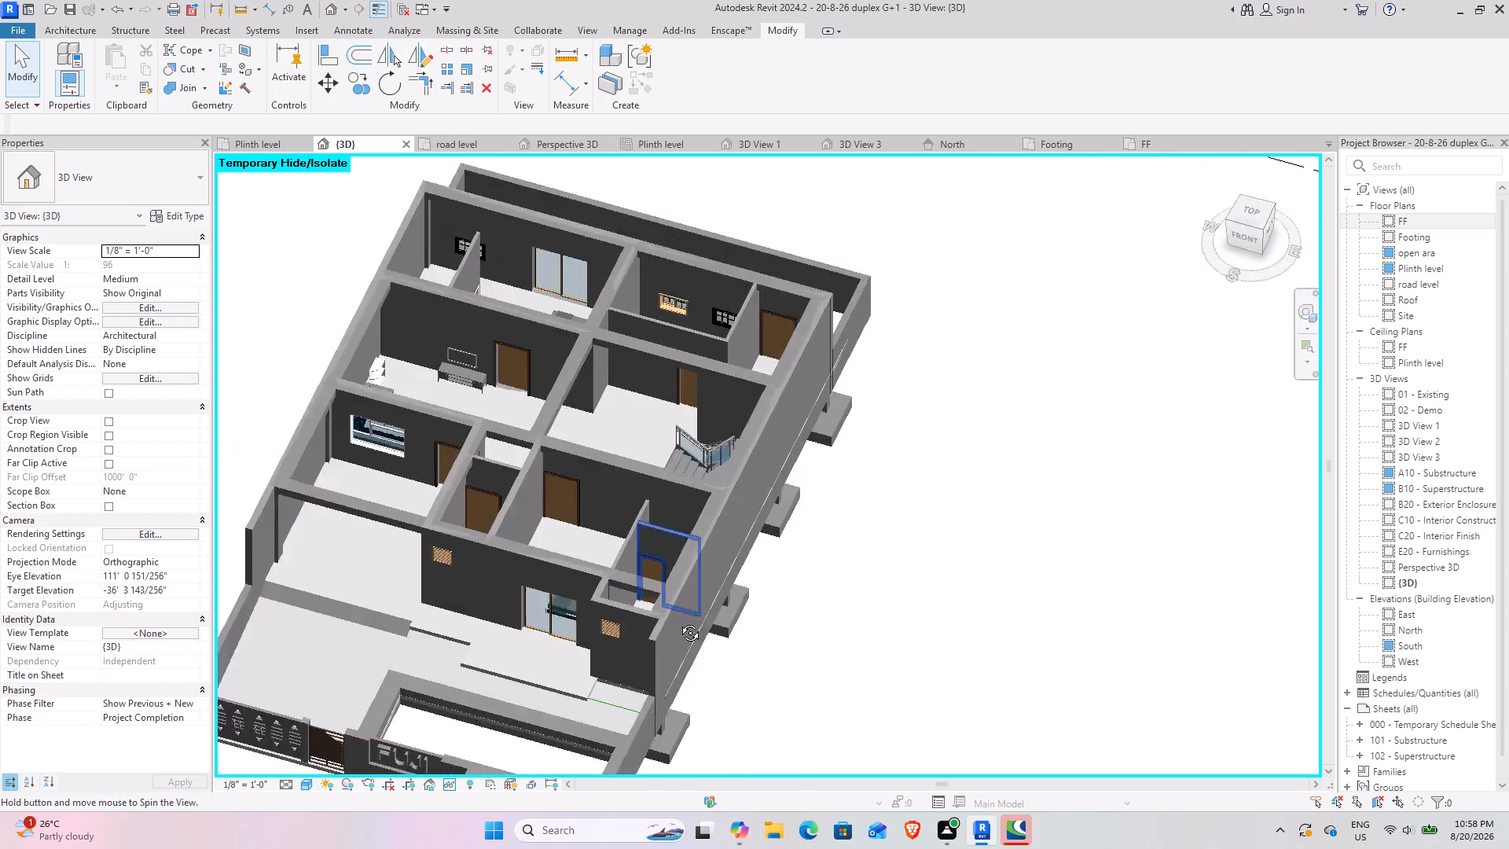
{"action": "middle_click_drag", "start_coordinate": [678, 621], "coordinate": [695, 656], "text": "shift"}
{"action": "middle_click_drag", "start_coordinate": [505, 644], "coordinate": [634, 619], "text": "shift"}
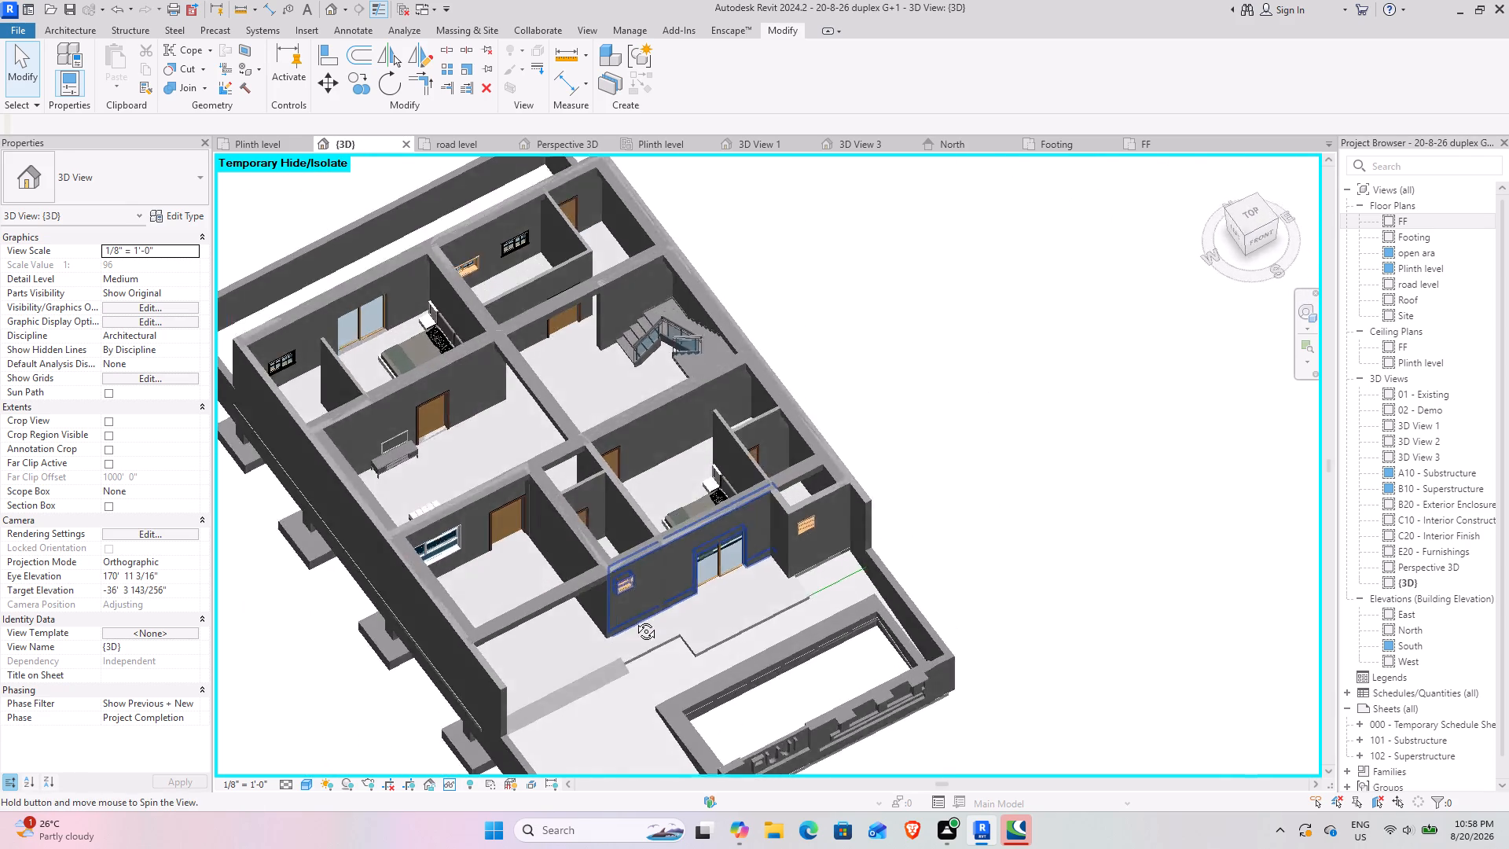
{"action": "middle_click_drag", "start_coordinate": [634, 619], "coordinate": [586, 665], "text": "shift"}
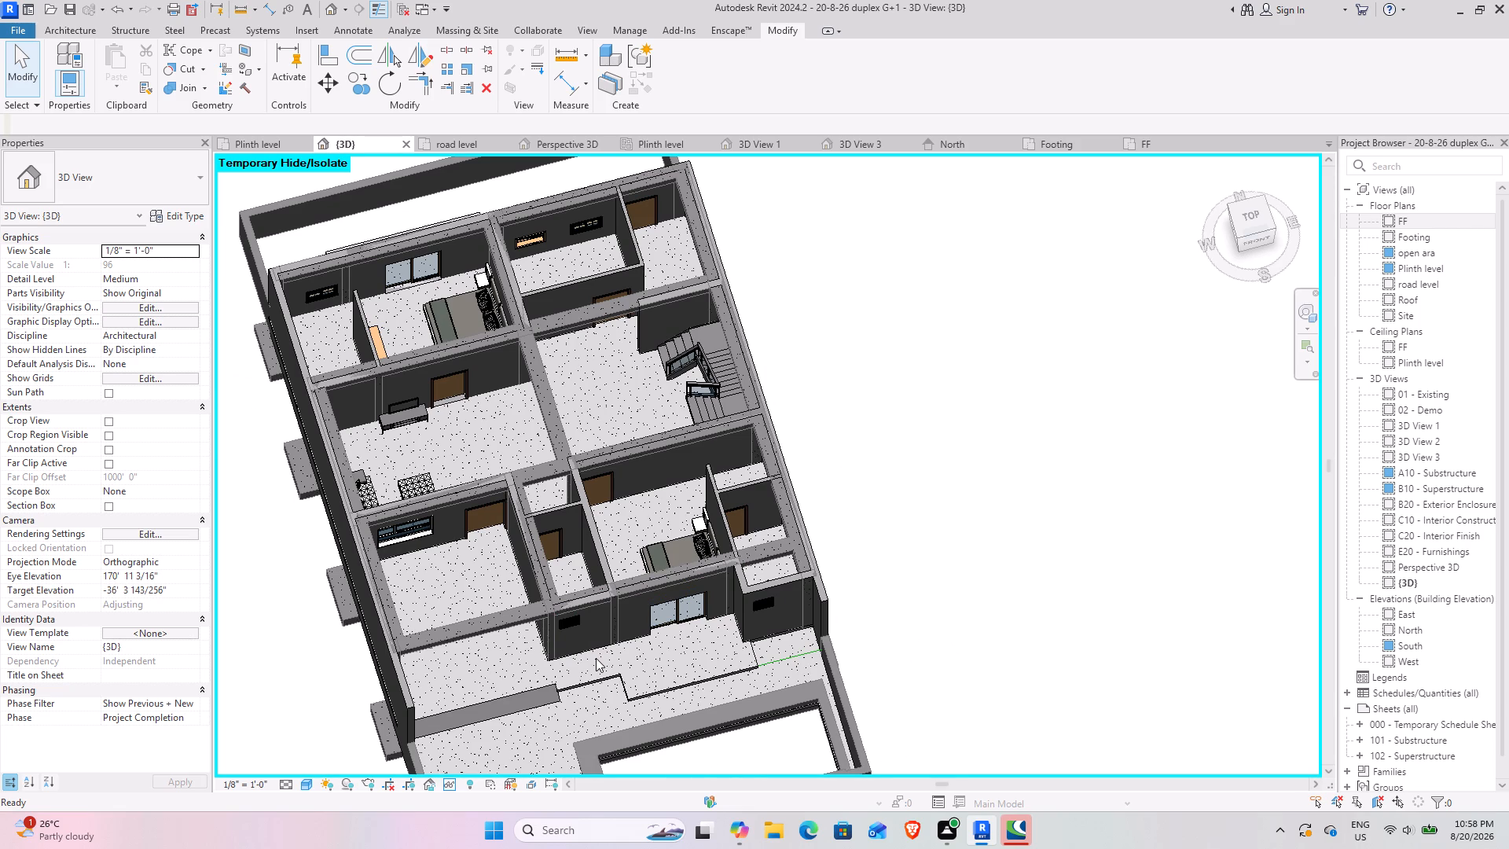
{"action": "scroll", "coordinate": [592, 320], "scroll_direction": "down", "scroll_amount": 2}
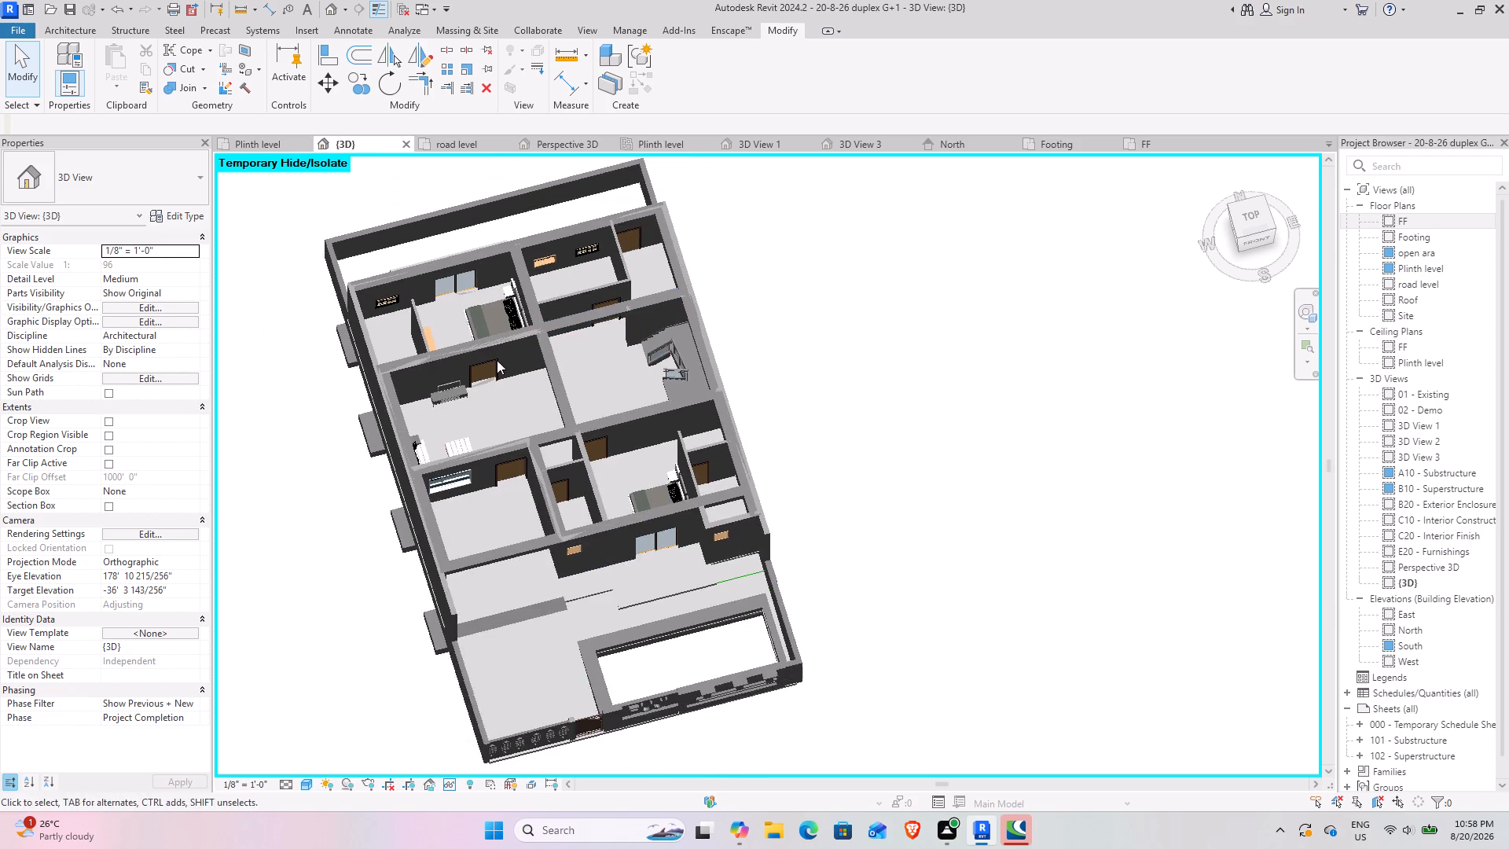
{"action": "middle_click_drag", "start_coordinate": [497, 360], "coordinate": [637, 385]}
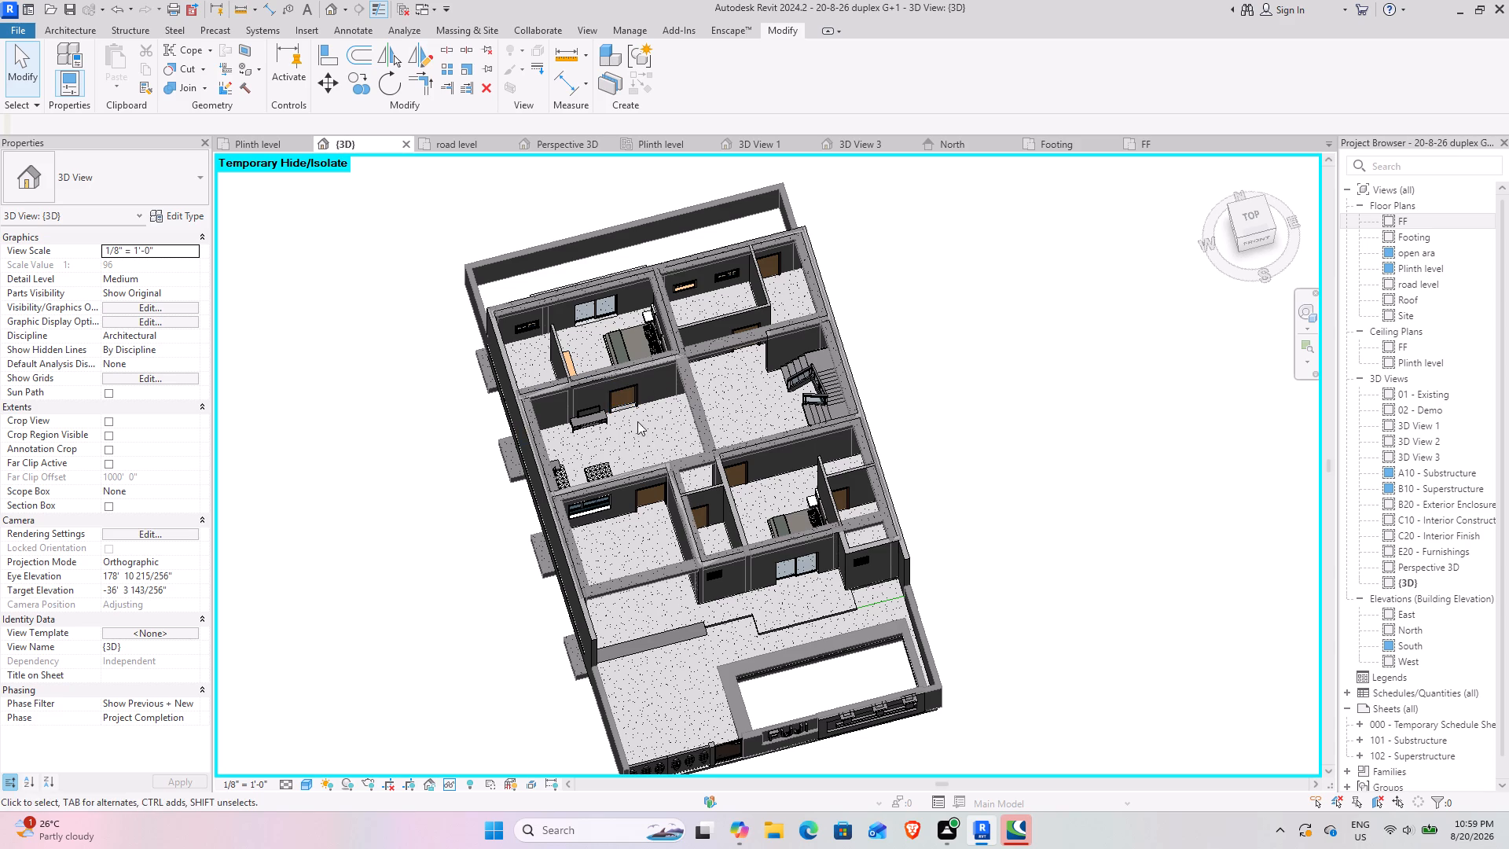
Examine the building at low angles from the front and both sides, covering the walls, columns and footings.
{"action": "scroll", "coordinate": [626, 573], "scroll_direction": "up", "scroll_amount": 2}
{"action": "middle_click_drag", "start_coordinate": [622, 612], "coordinate": [538, 218]}
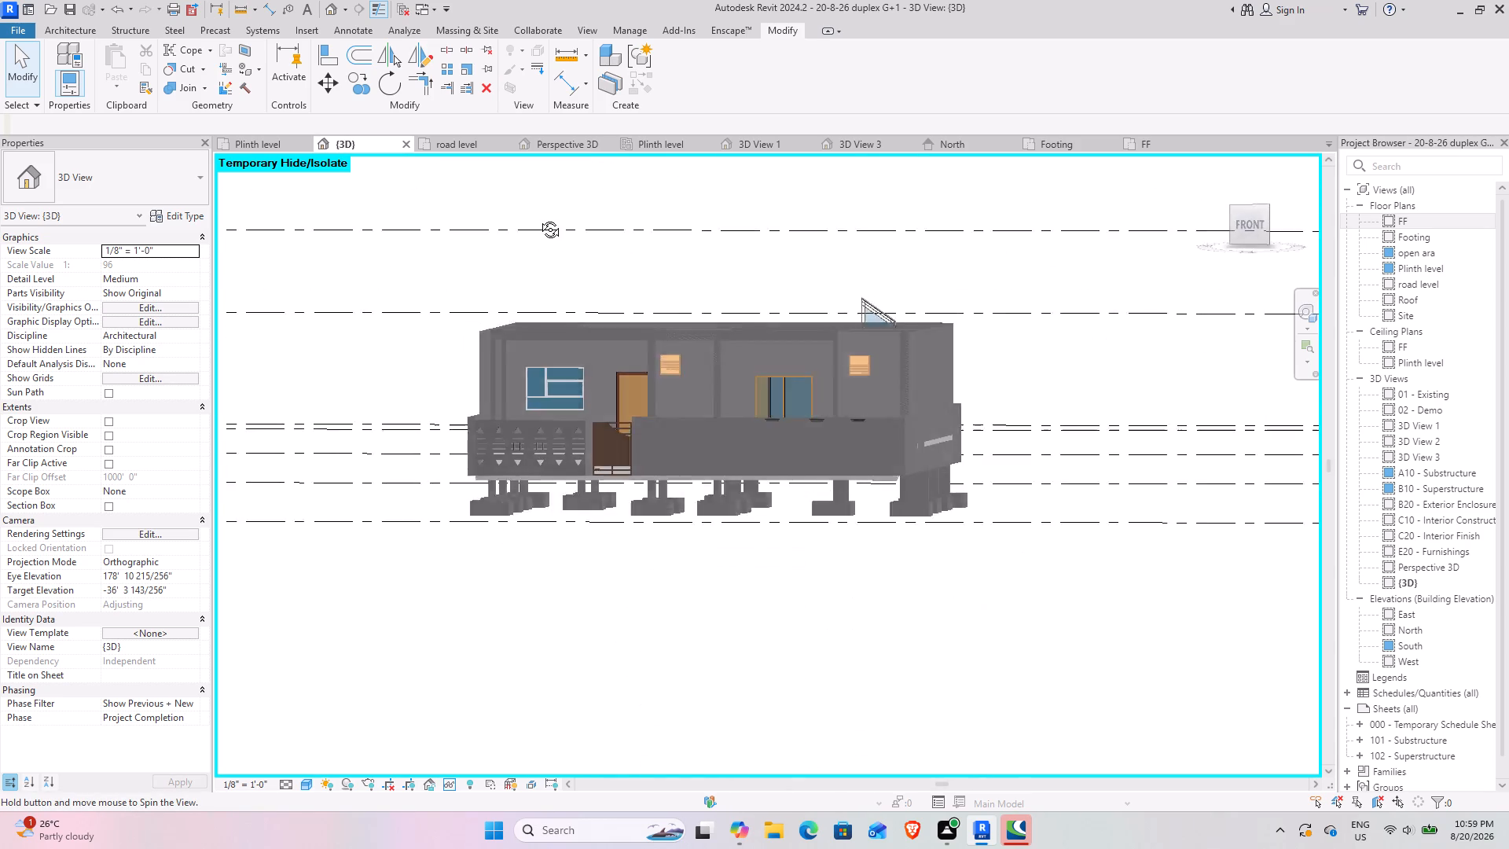
{"action": "middle_click_drag", "start_coordinate": [538, 218], "coordinate": [532, 358]}
{"action": "middle_click_drag", "start_coordinate": [699, 573], "coordinate": [813, 432], "text": "shift"}
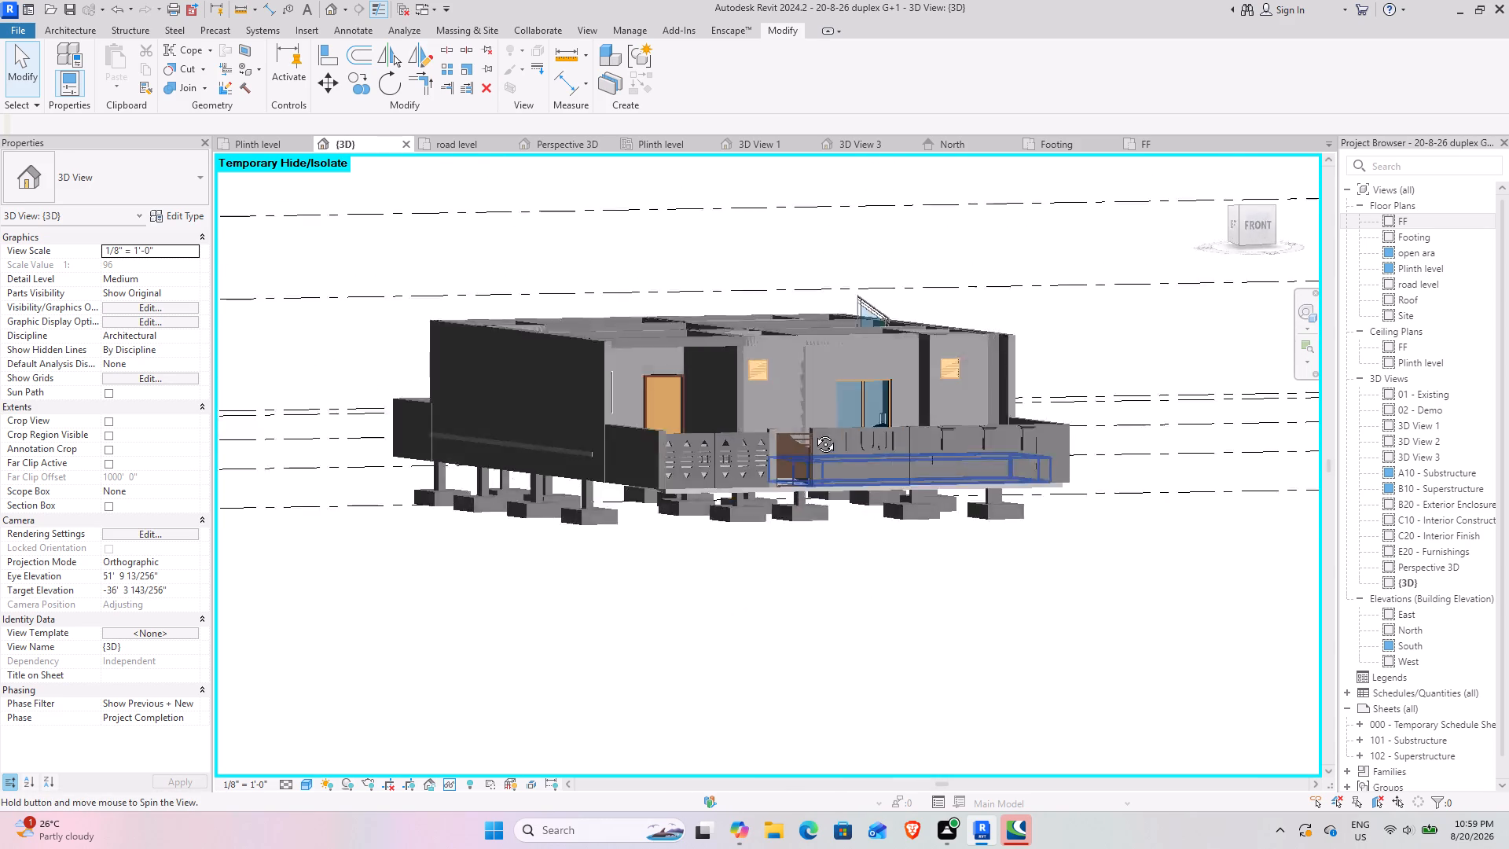
{"action": "middle_click_drag", "start_coordinate": [813, 432], "coordinate": [676, 401], "text": "shift"}
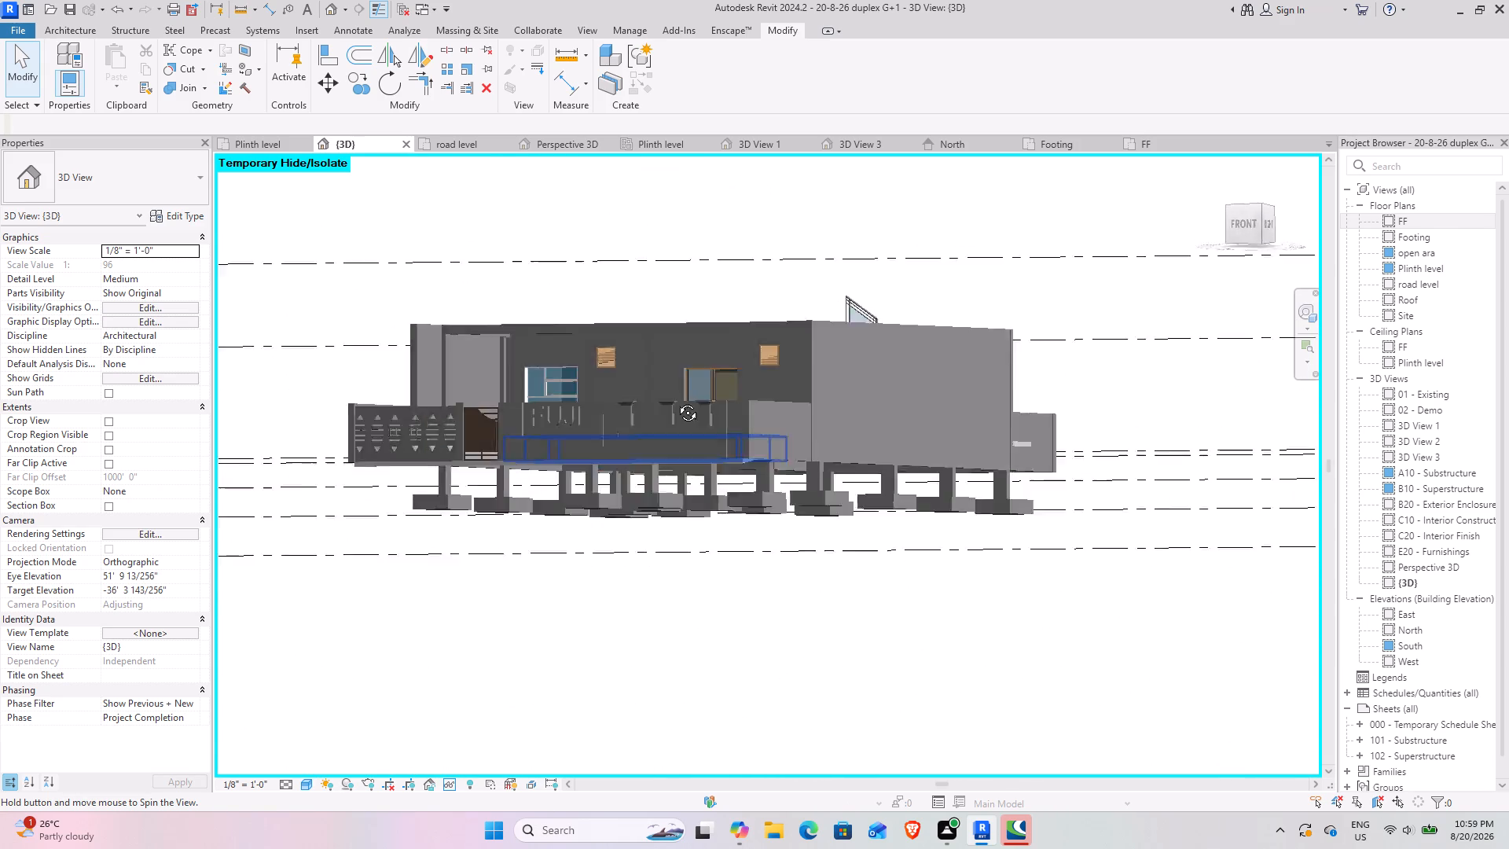
{"action": "middle_click_drag", "start_coordinate": [676, 401], "coordinate": [905, 248], "text": "shift"}
{"action": "middle_click_drag", "start_coordinate": [770, 364], "coordinate": [709, 596], "text": "shift"}
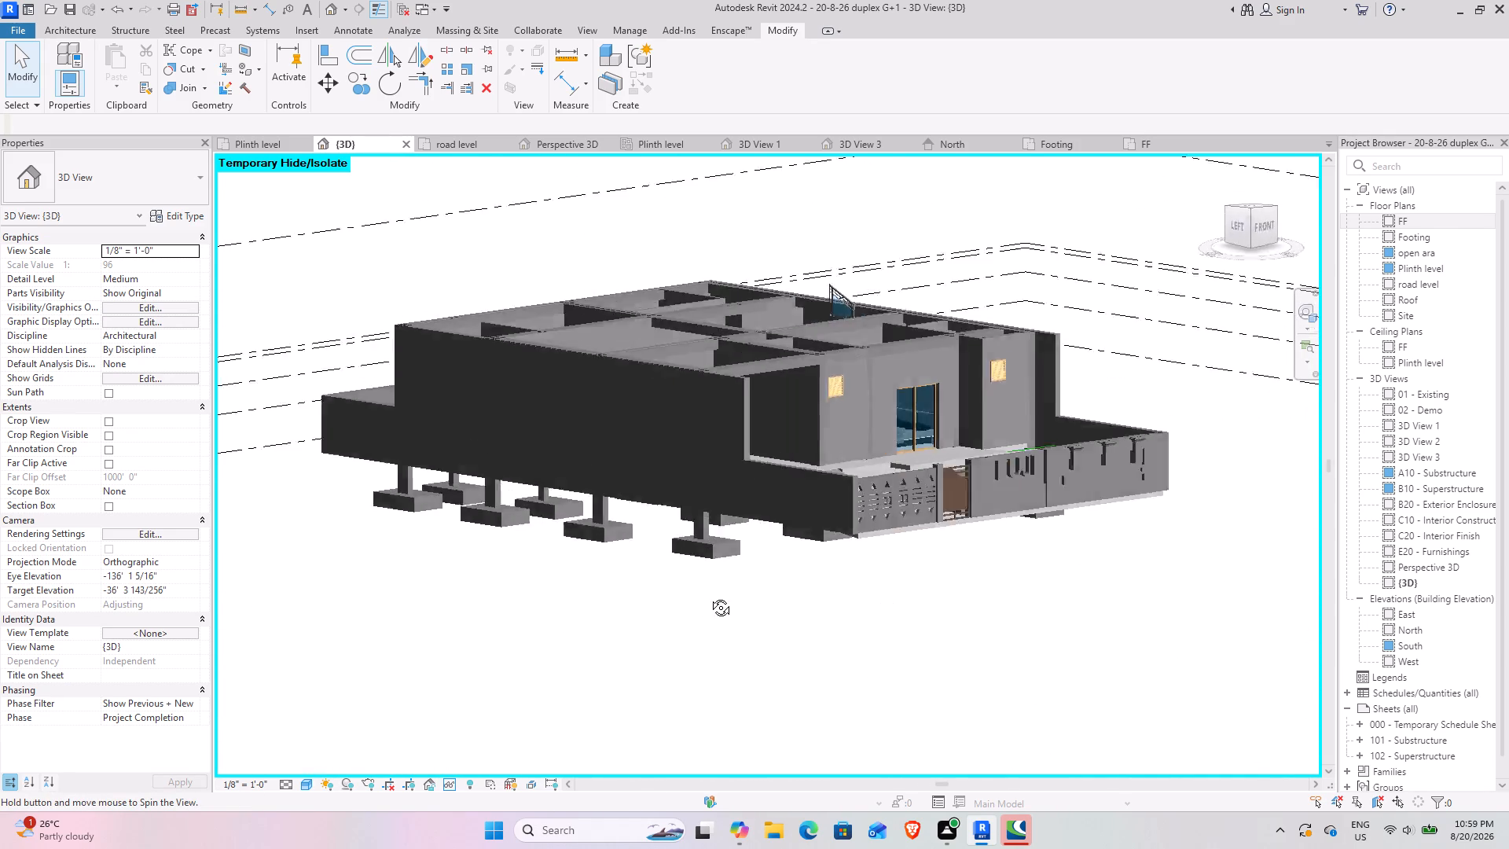
{"action": "middle_click_drag", "start_coordinate": [709, 596], "coordinate": [626, 593], "text": "shift"}
{"action": "middle_click_drag", "start_coordinate": [573, 579], "coordinate": [827, 548]}
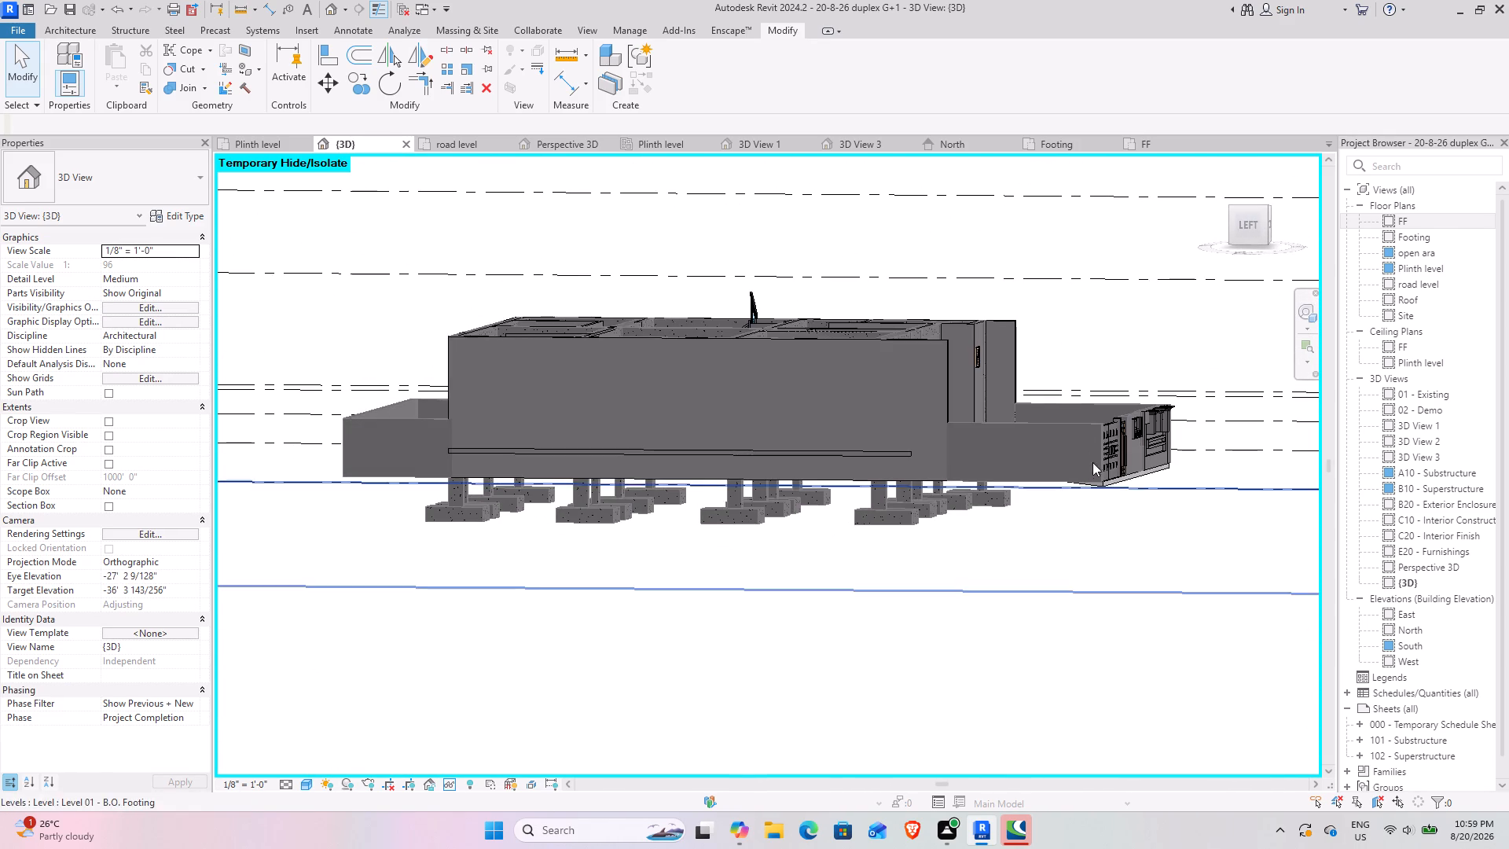
In the Plinth level plan, select all instances of the 9" wall, copy them and paste them aligned to Plinth level.
{"action": "left_click", "coordinate": [257, 143]}
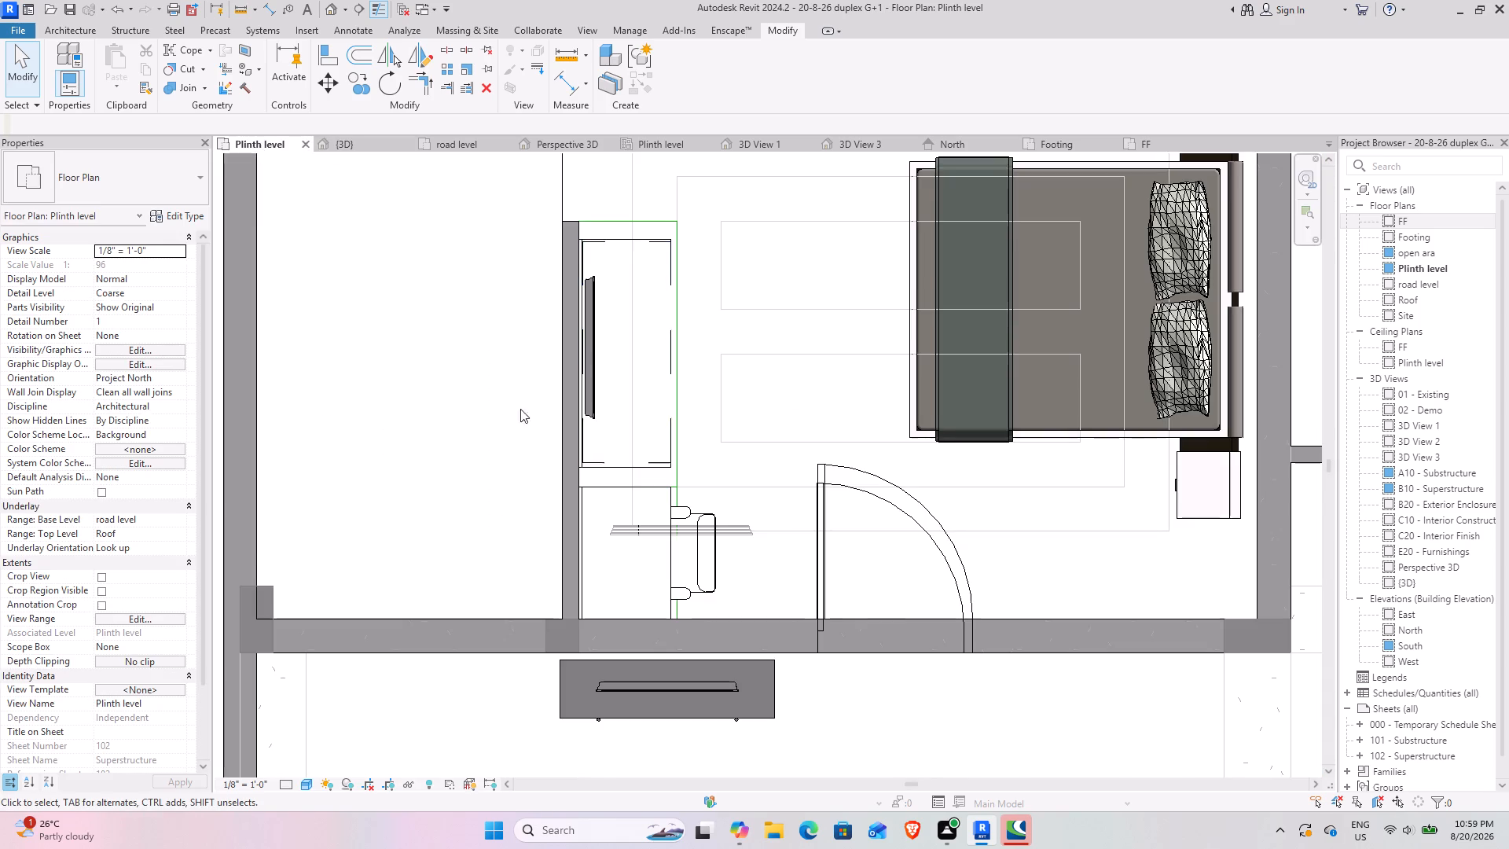
{"action": "scroll", "coordinate": [511, 402], "scroll_direction": "down", "scroll_amount": 4}
{"action": "middle_click_drag", "start_coordinate": [401, 431], "coordinate": [428, 602]}
{"action": "middle_click_drag", "start_coordinate": [397, 473], "coordinate": [374, 675]}
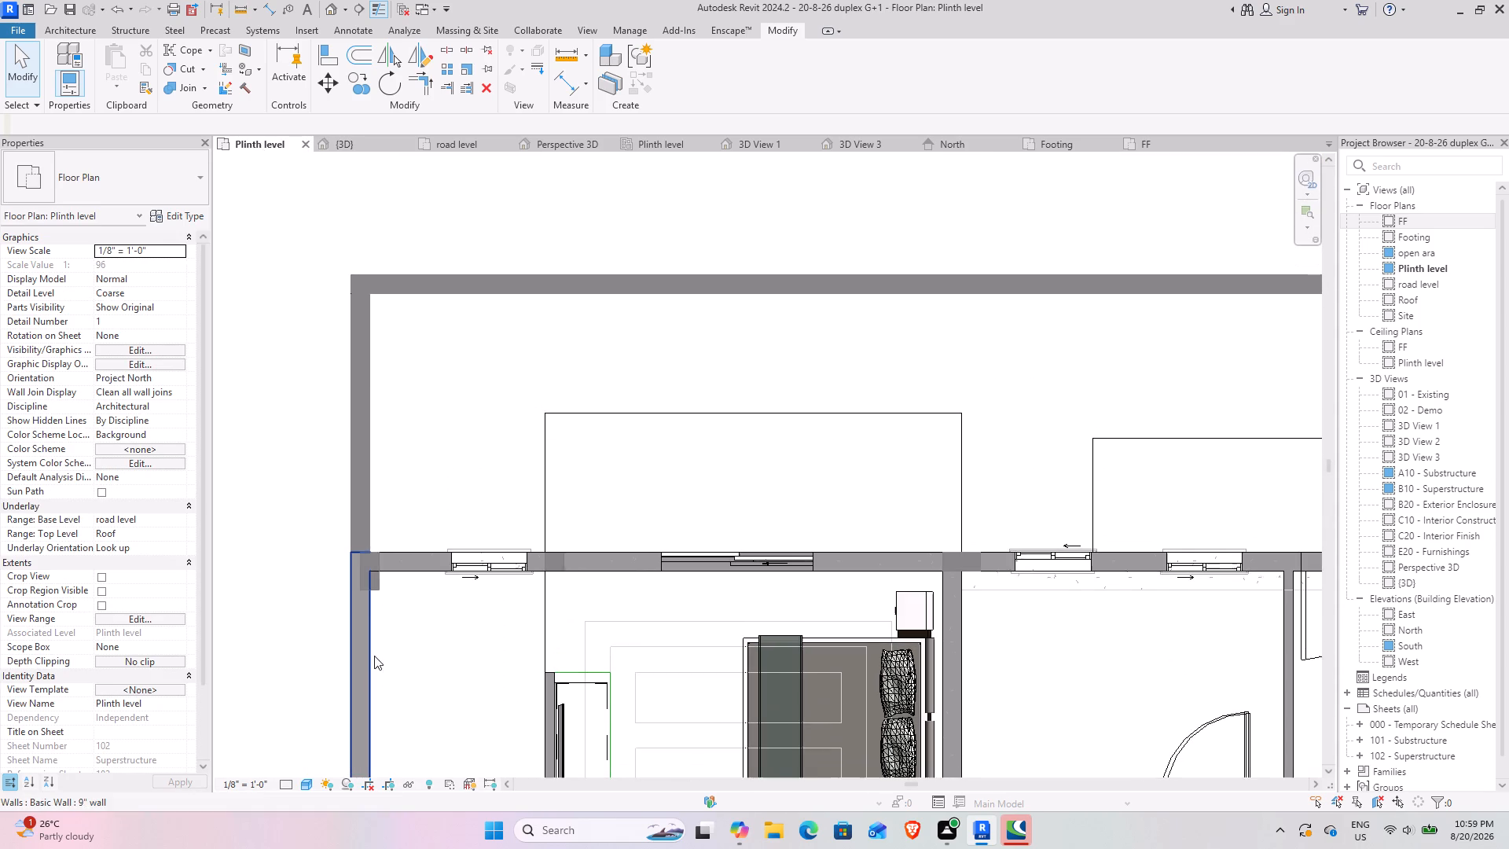
{"action": "scroll", "coordinate": [454, 533], "scroll_direction": "down", "scroll_amount": 3}
{"action": "middle_click_drag", "start_coordinate": [434, 485], "coordinate": [490, 252]}
{"action": "left_click", "coordinate": [452, 399]}
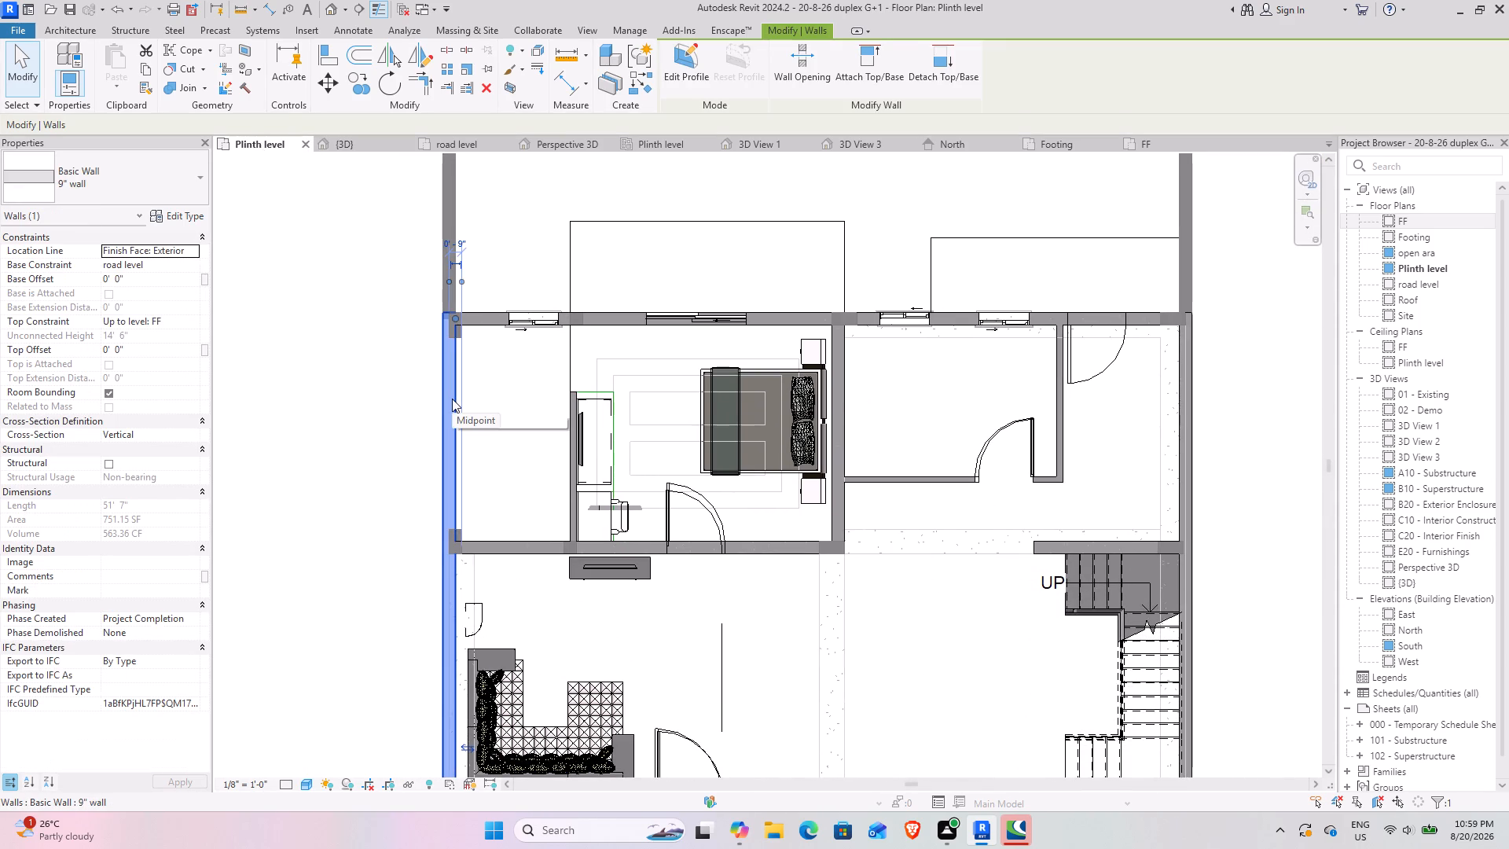
{"action": "type", "text": "SA"}
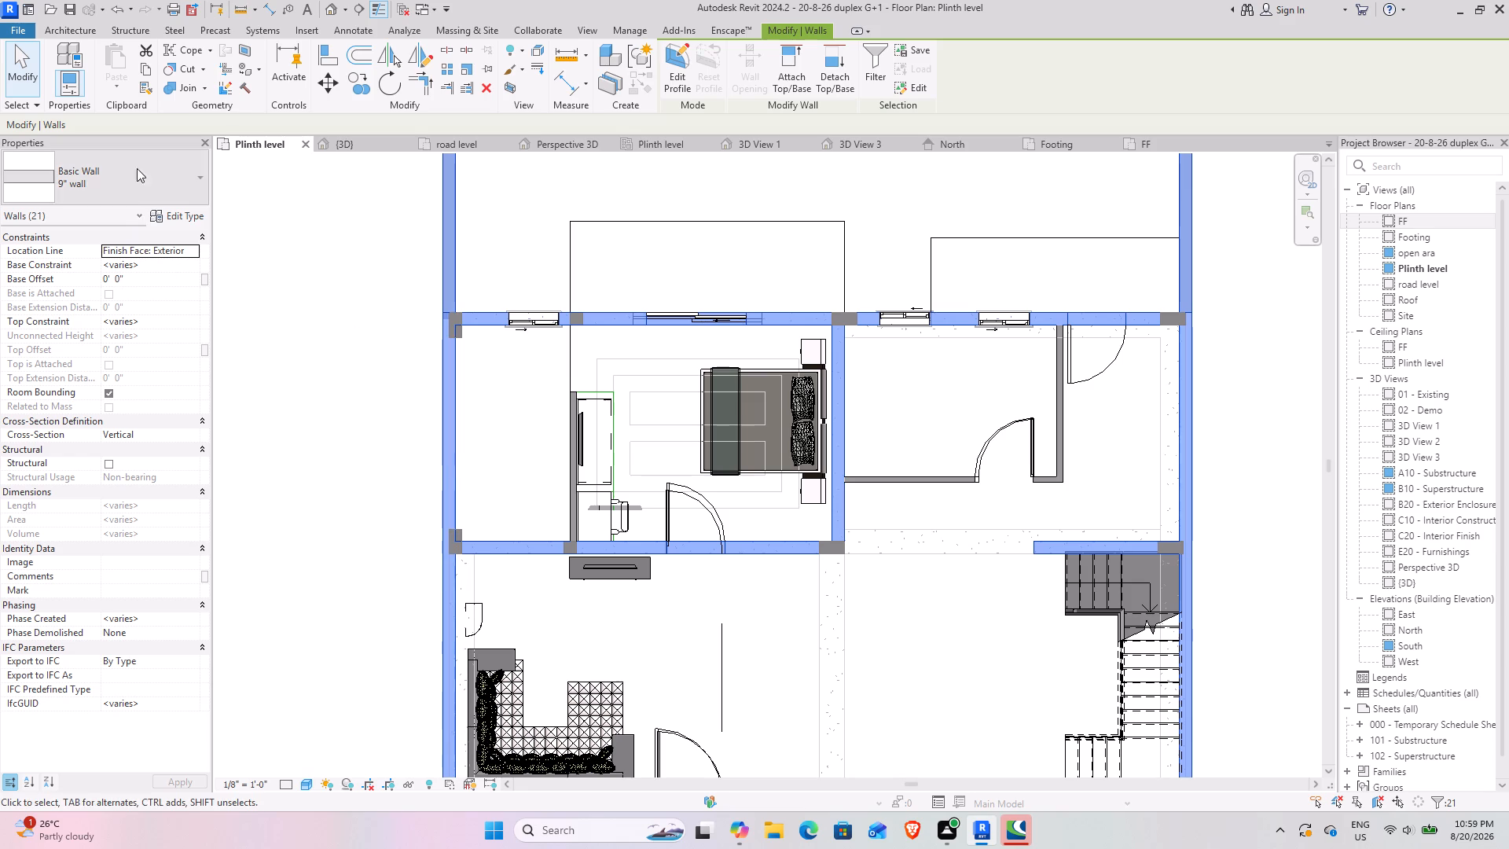
{"action": "left_click", "coordinate": [144, 68]}
{"action": "left_click", "coordinate": [125, 83]}
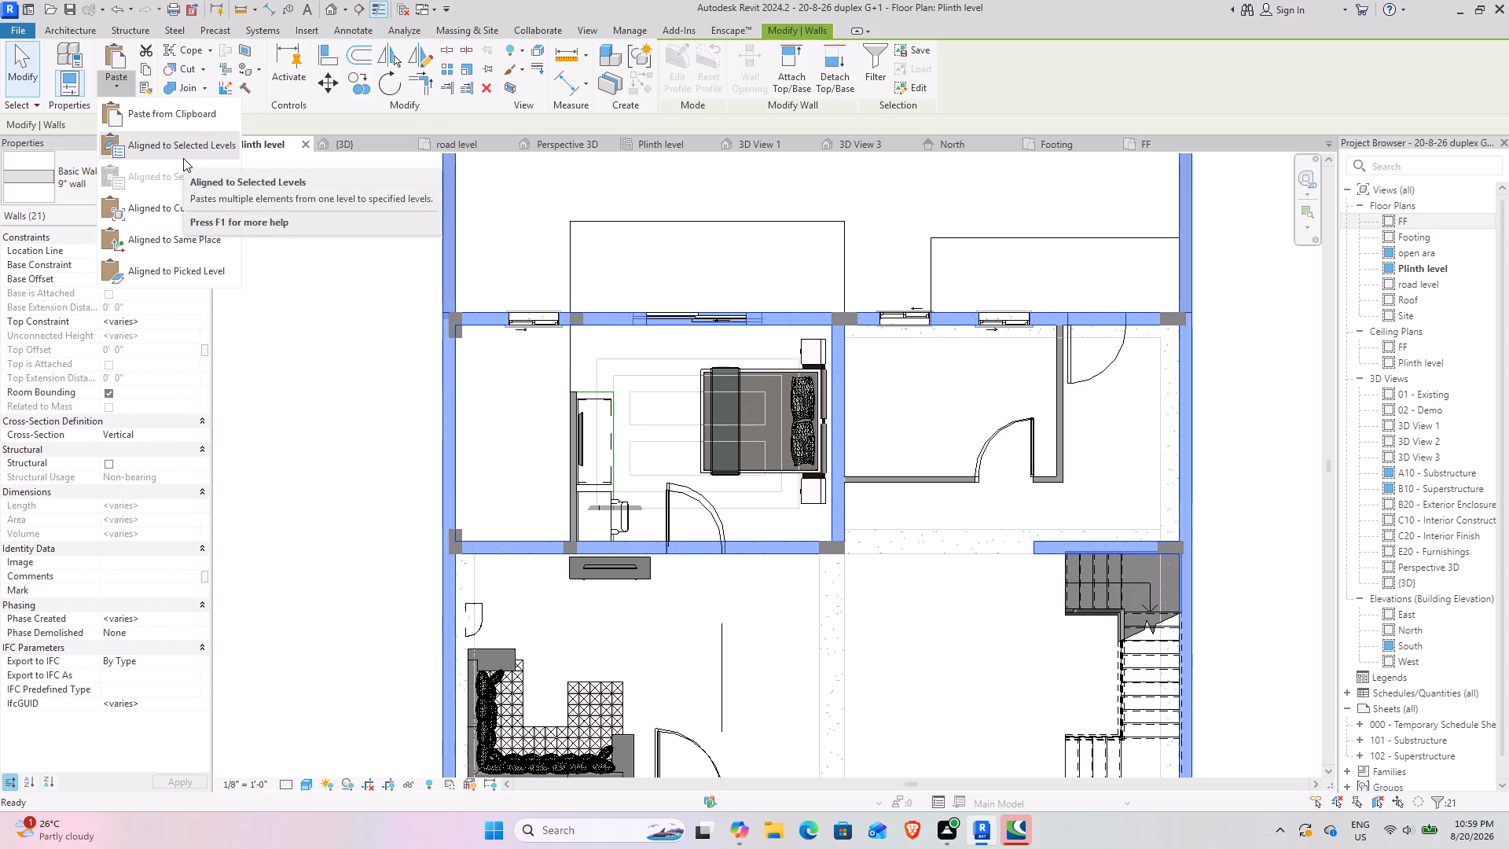
{"action": "left_click", "coordinate": [183, 158]}
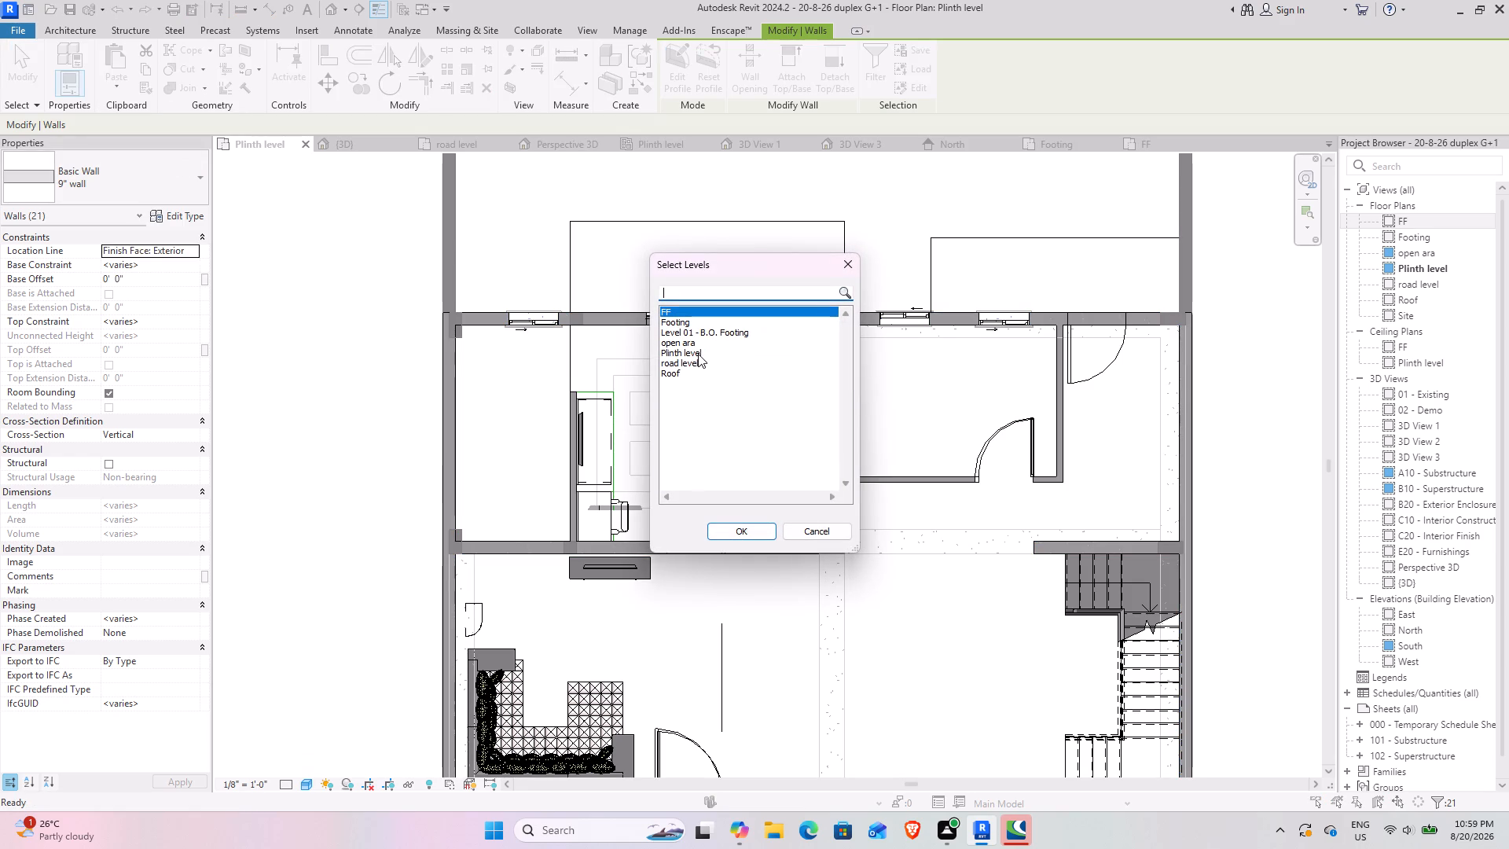
{"action": "left_click", "coordinate": [698, 354]}
{"action": "left_click", "coordinate": [740, 527]}
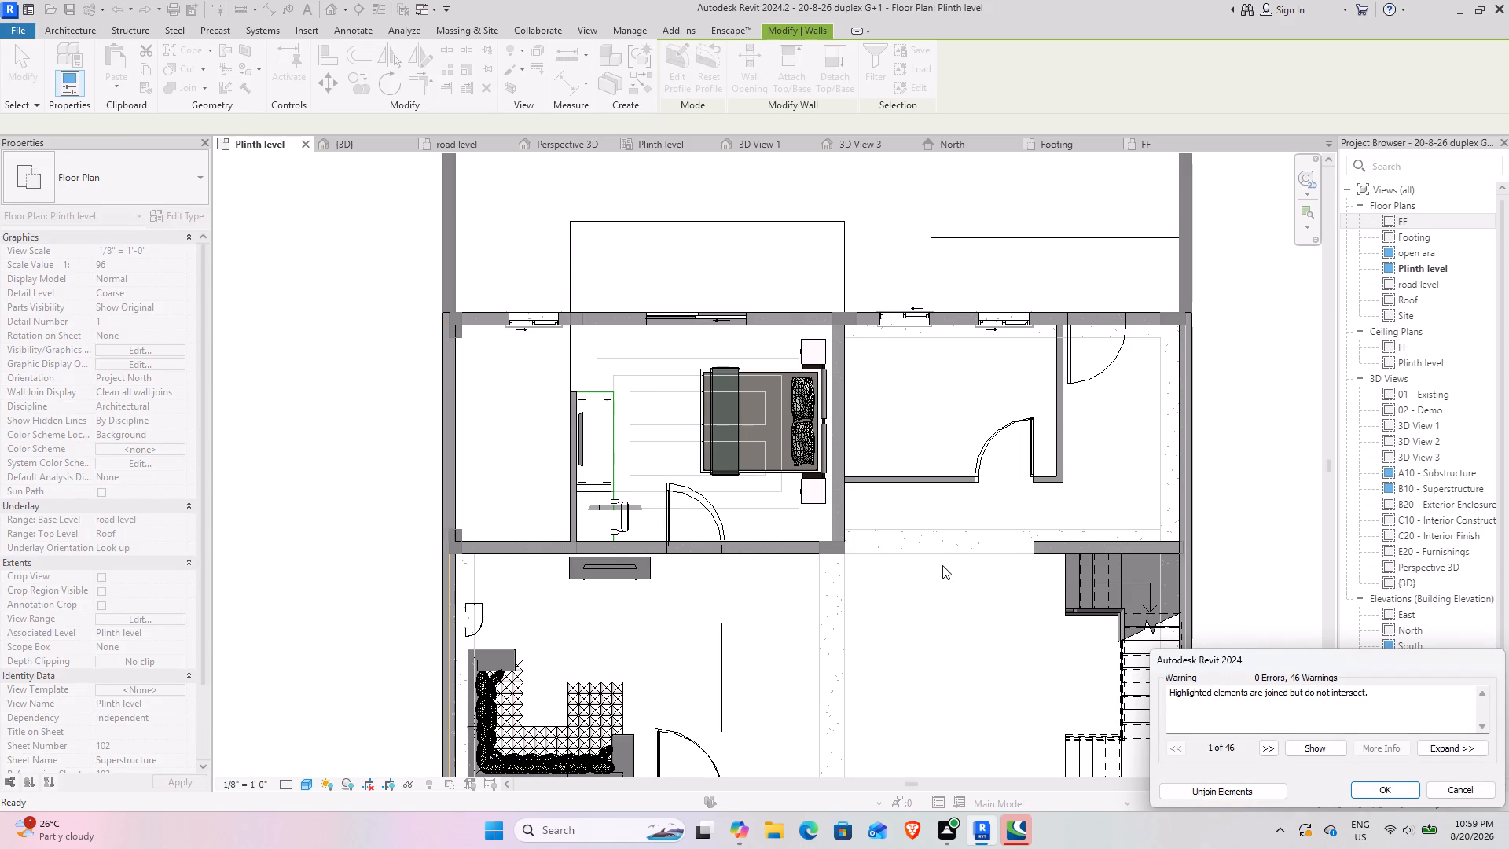
{"action": "scroll", "coordinate": [942, 565], "scroll_direction": "down", "scroll_amount": 3}
{"action": "left_click", "coordinate": [1393, 788]}
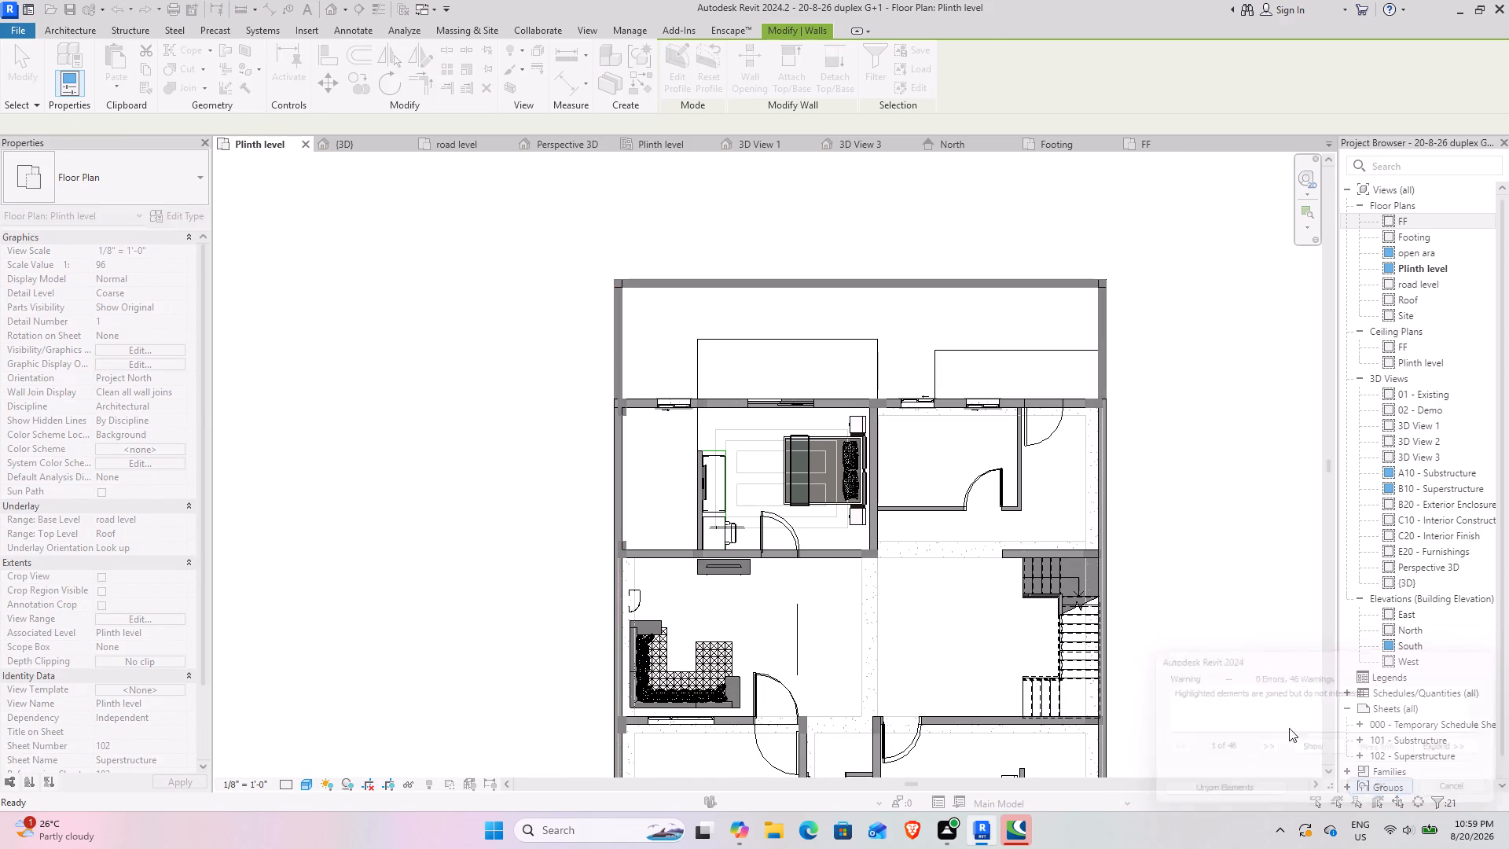
Check the pasted 9" walls in the 3D view from below, from the side and from the front corner.
{"action": "left_click", "coordinate": [357, 145]}
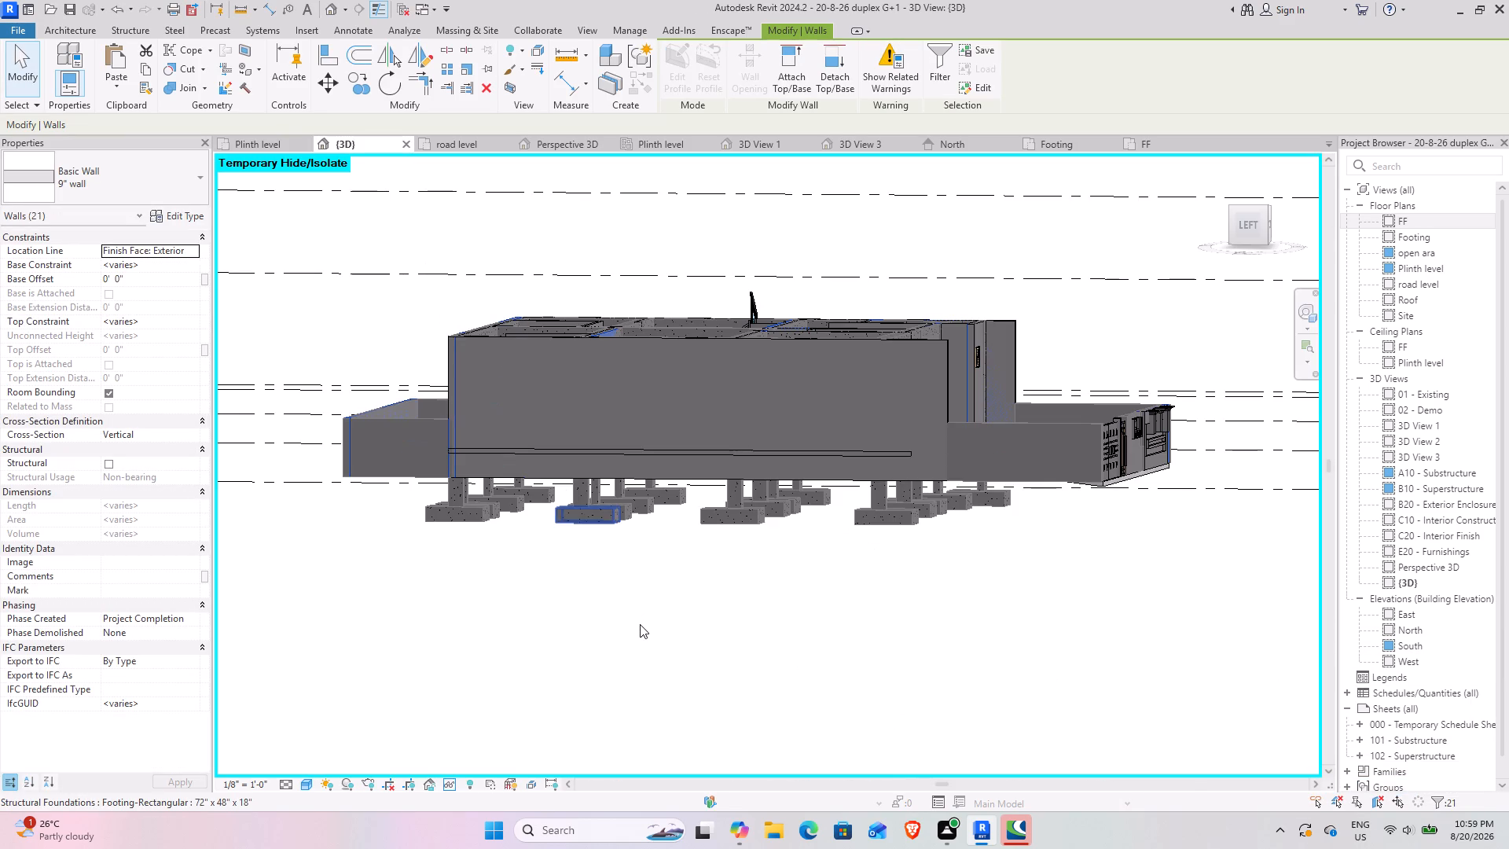
{"action": "middle_click_drag", "start_coordinate": [638, 625], "coordinate": [604, 453], "text": "shift"}
{"action": "middle_click_drag", "start_coordinate": [637, 472], "coordinate": [518, 538], "text": "shift"}
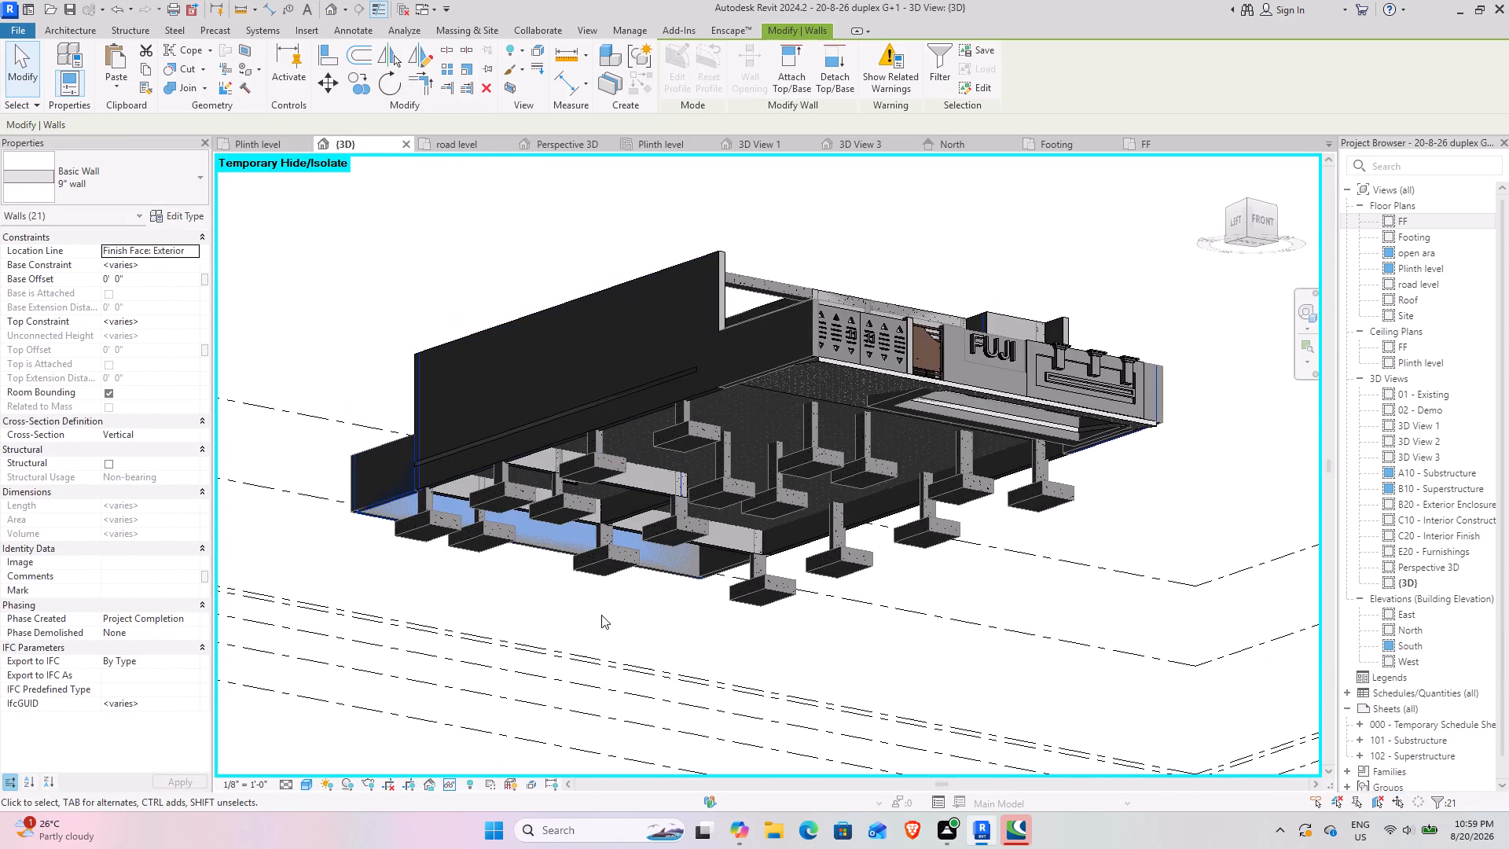
{"action": "middle_click_drag", "start_coordinate": [627, 644], "coordinate": [748, 666], "text": "shift"}
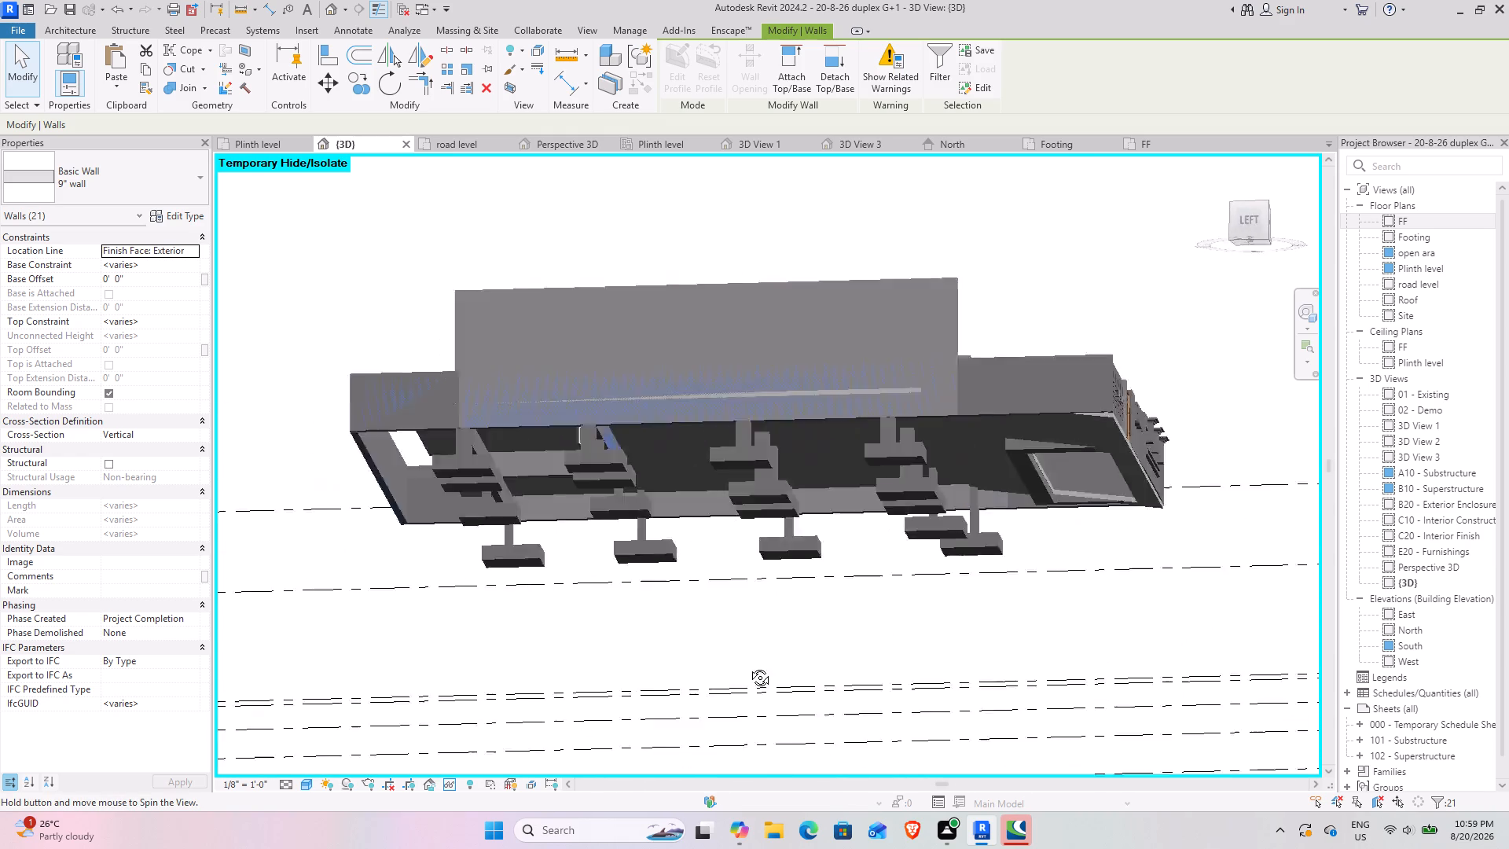
{"action": "middle_click_drag", "start_coordinate": [748, 666], "coordinate": [649, 733], "text": "shift"}
{"action": "middle_click_drag", "start_coordinate": [716, 606], "coordinate": [715, 735]}
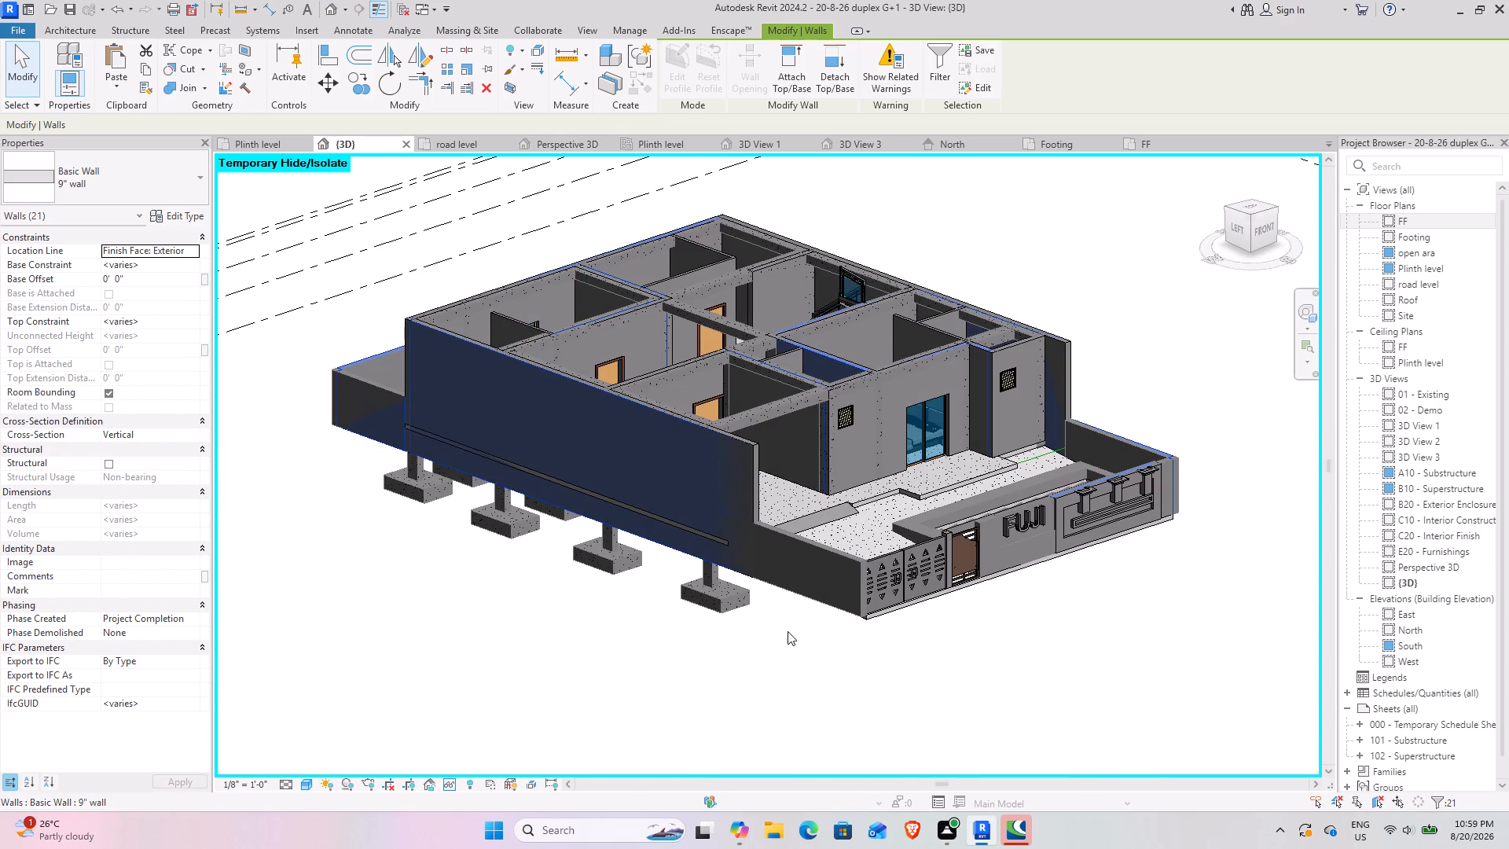
Select all instances of the 18X12 concrete beam in the 3D view, copy them and paste them aligned to Plinth level.
{"action": "middle_click_drag", "start_coordinate": [1030, 599], "coordinate": [1054, 723], "text": "shift"}
{"action": "left_click", "coordinate": [795, 477]}
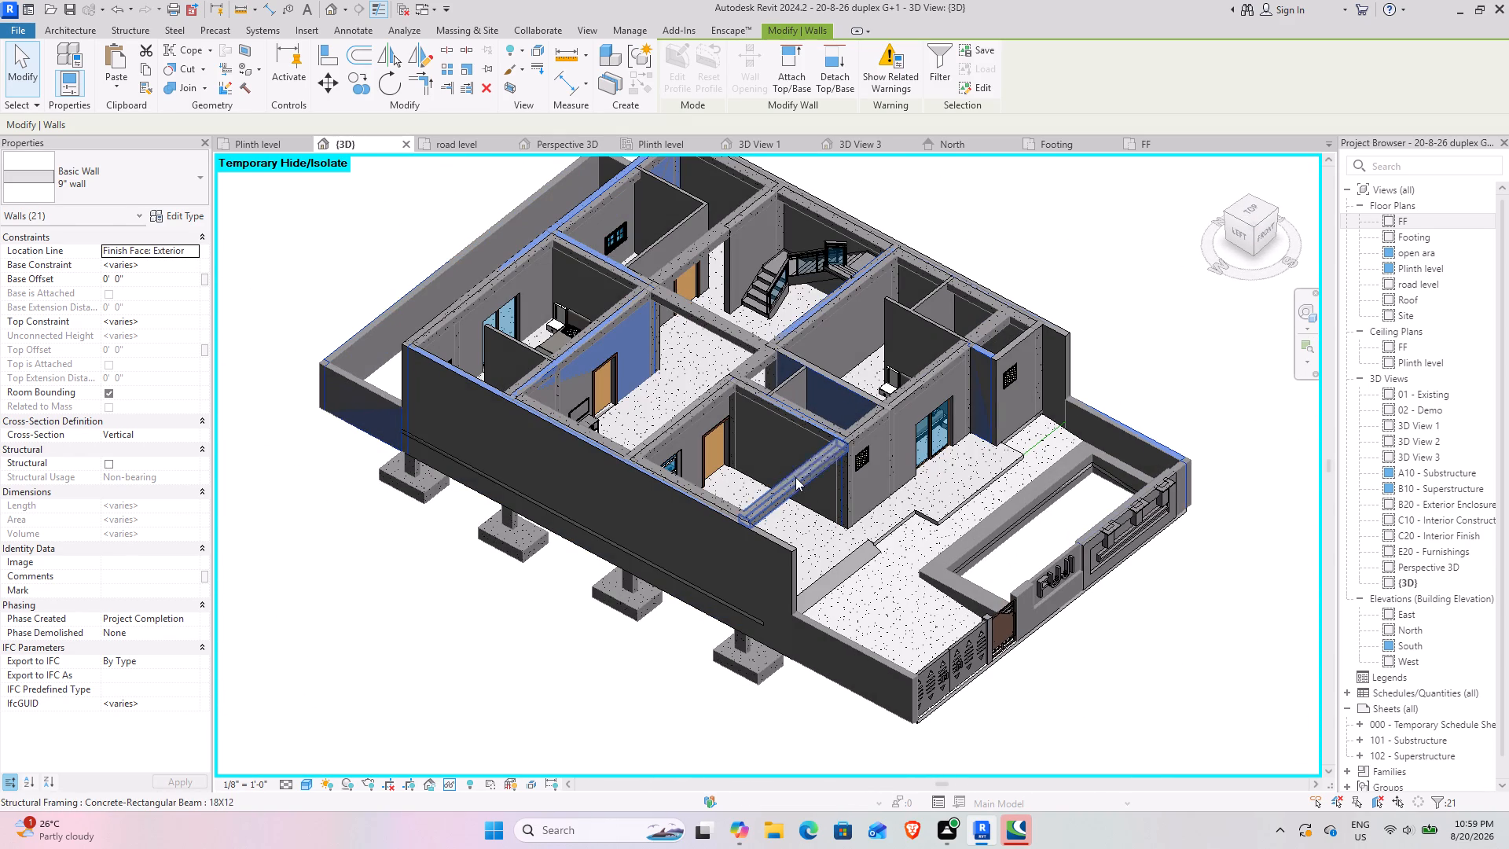
{"action": "type", "text": "SA"}
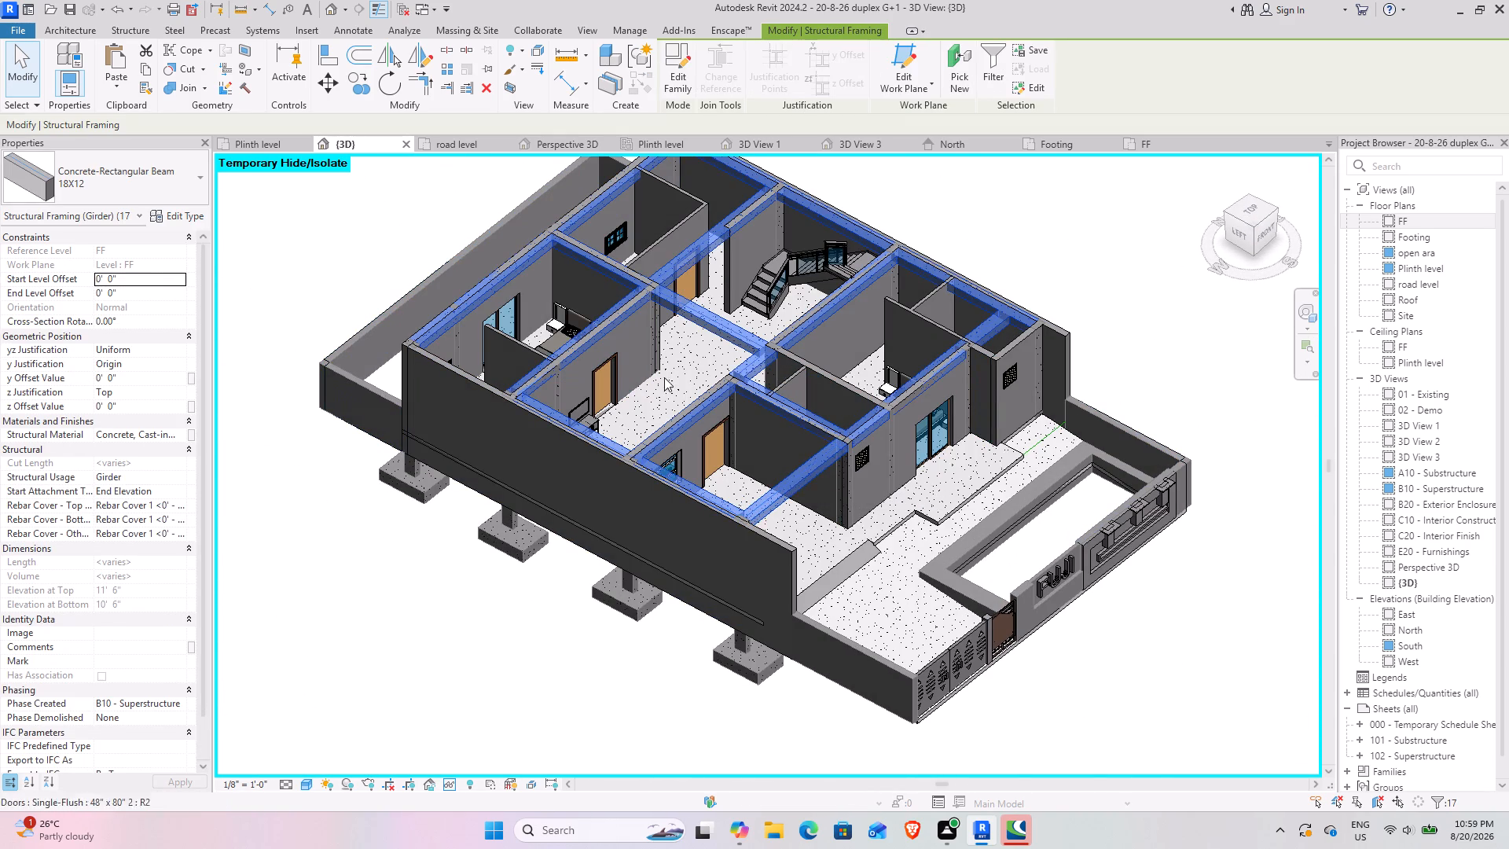
{"action": "middle_click_drag", "start_coordinate": [648, 325], "coordinate": [669, 496]}
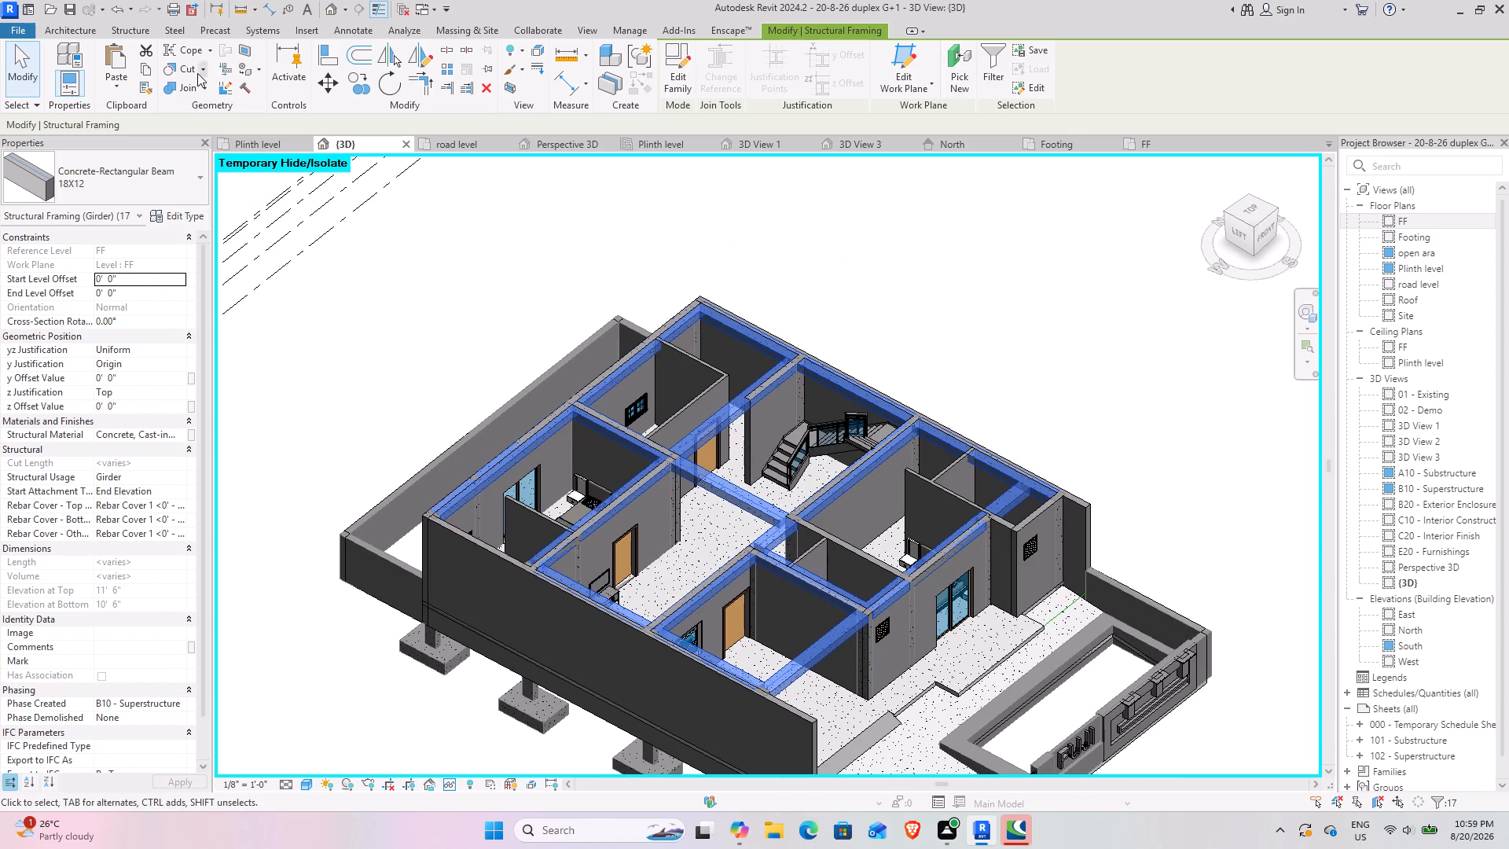
{"action": "left_click", "coordinate": [142, 76]}
{"action": "left_click", "coordinate": [120, 86]}
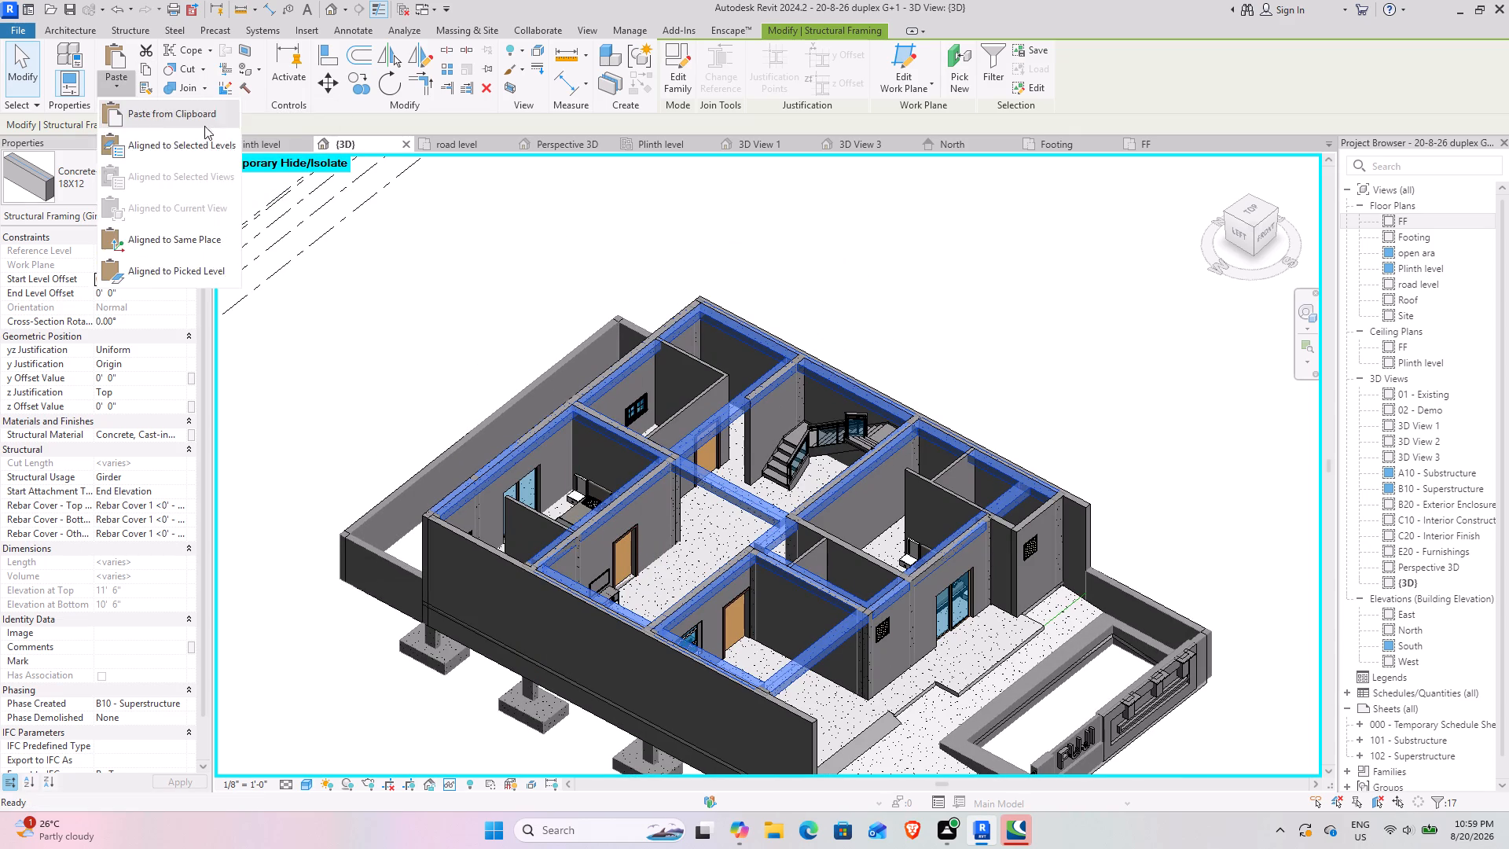
{"action": "left_click", "coordinate": [225, 149]}
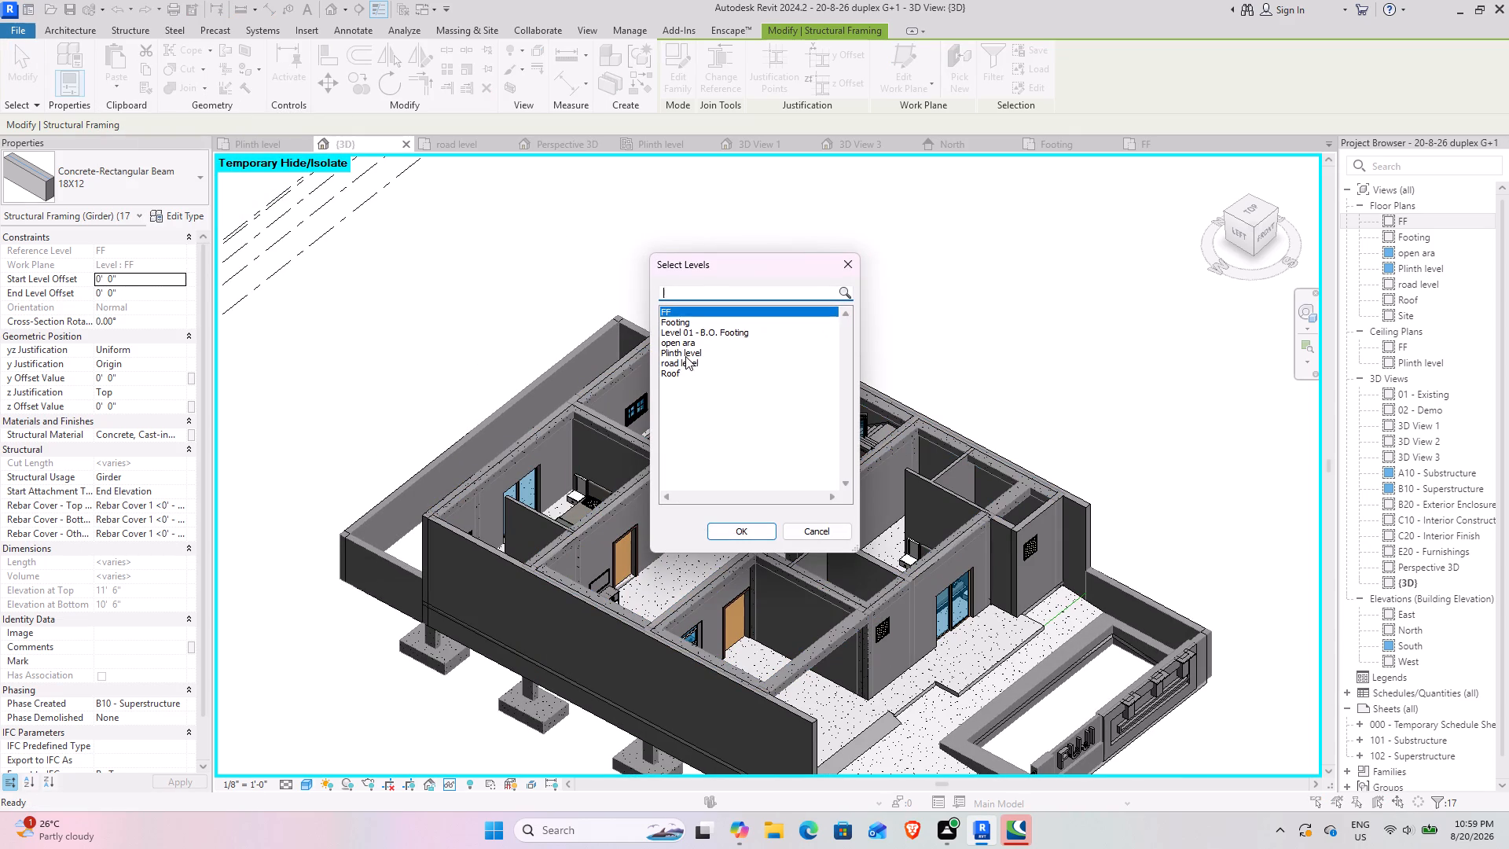
{"action": "left_click", "coordinate": [685, 355]}
{"action": "left_click", "coordinate": [747, 524]}
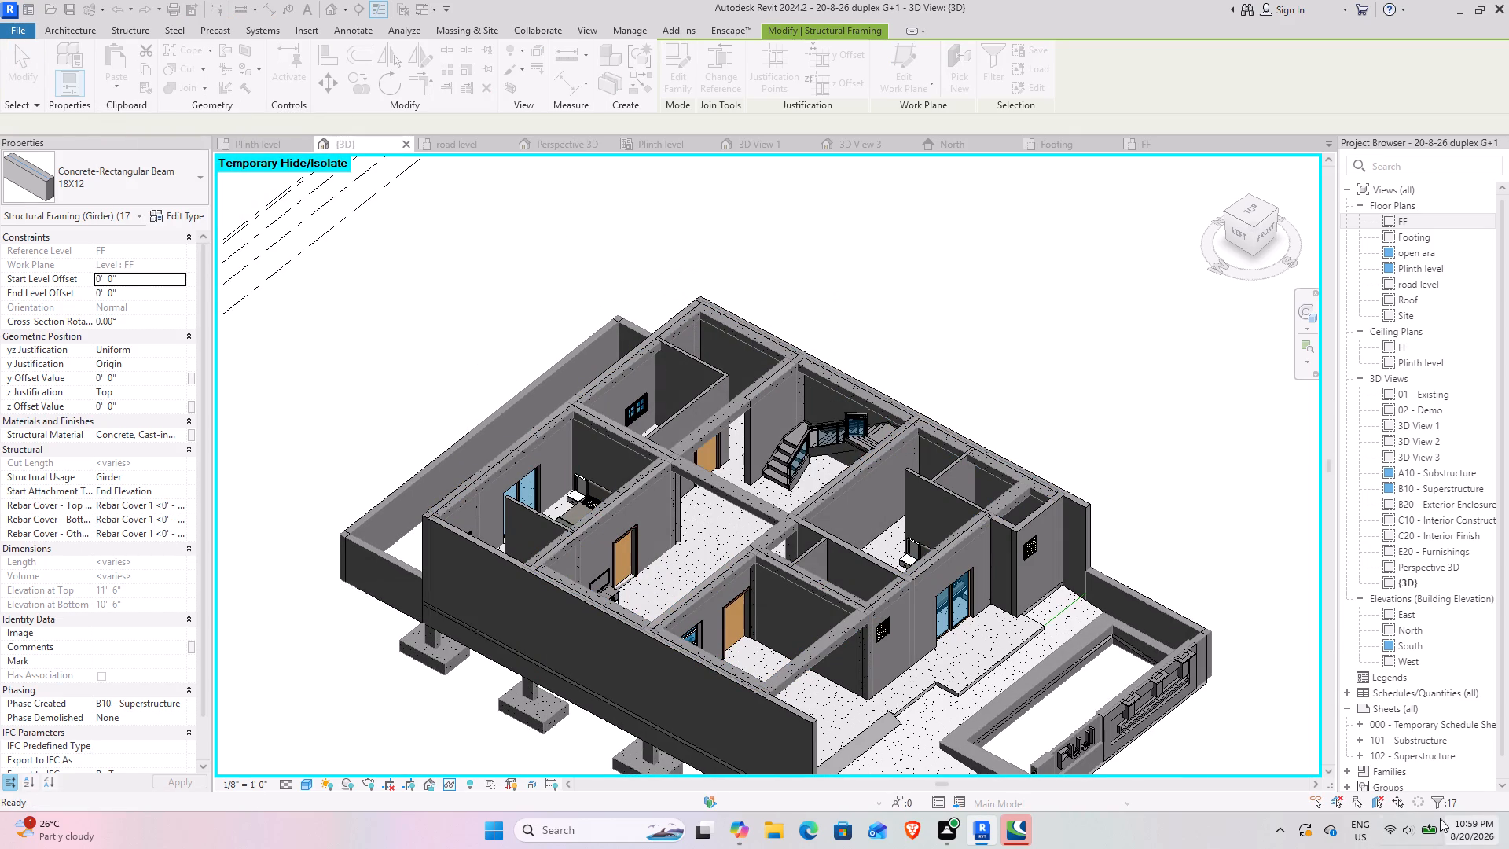
Clear the selection and check the pasted Plinth level beams from below, among the footings, and from low front and side angles.
{"action": "scroll", "coordinate": [599, 619], "scroll_direction": "down", "scroll_amount": 3}
{"action": "middle_click_drag", "start_coordinate": [597, 619], "coordinate": [601, 586], "text": "shift"}
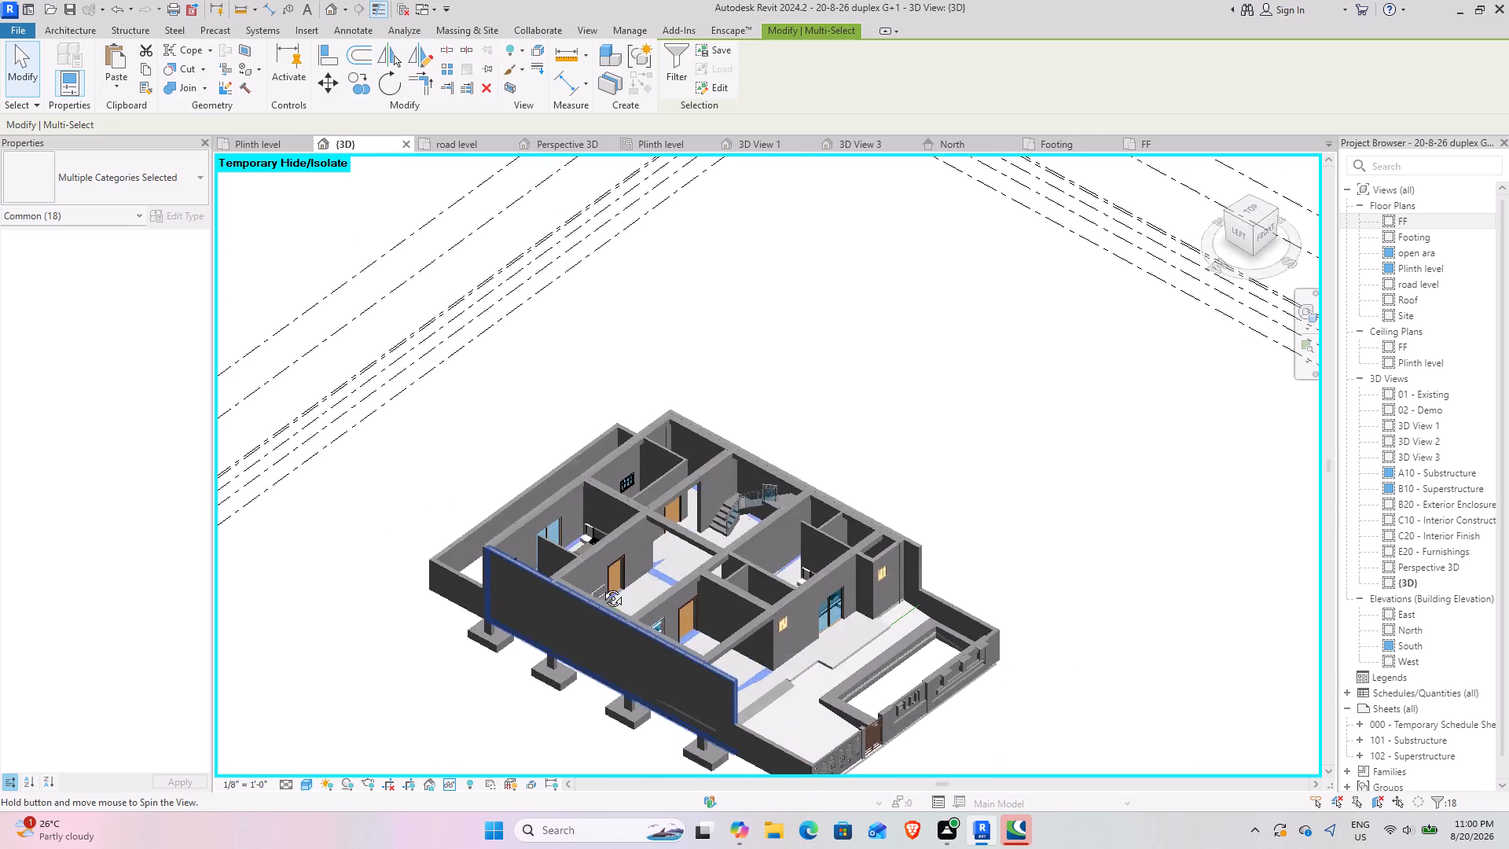
{"action": "middle_click_drag", "start_coordinate": [601, 586], "coordinate": [714, 289], "text": "shift"}
{"action": "middle_click_drag", "start_coordinate": [649, 555], "coordinate": [847, 572], "text": "shift"}
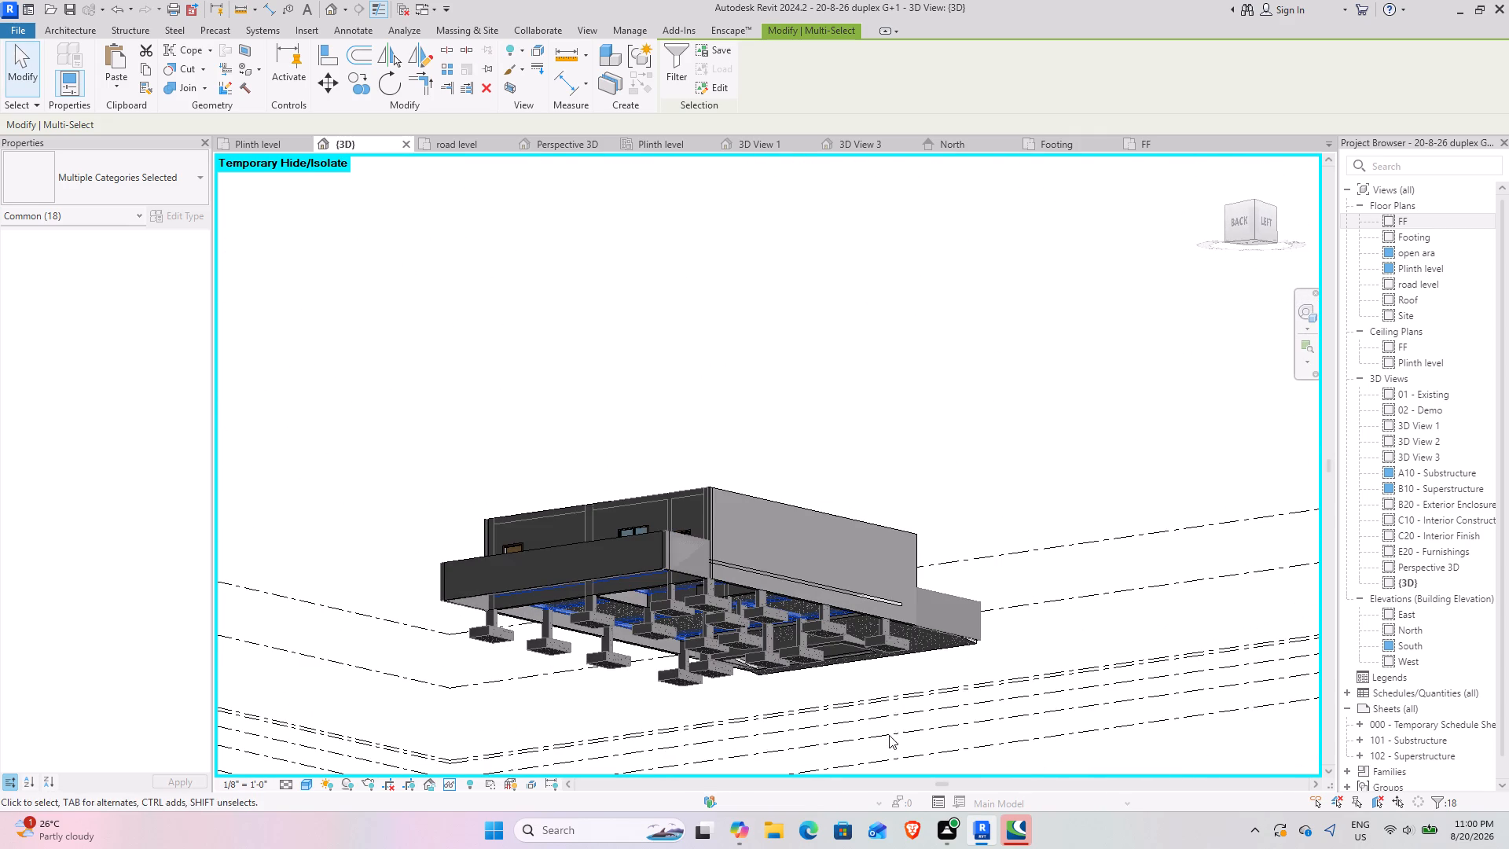
{"action": "left_click", "coordinate": [889, 735]}
{"action": "left_click", "coordinate": [856, 373]}
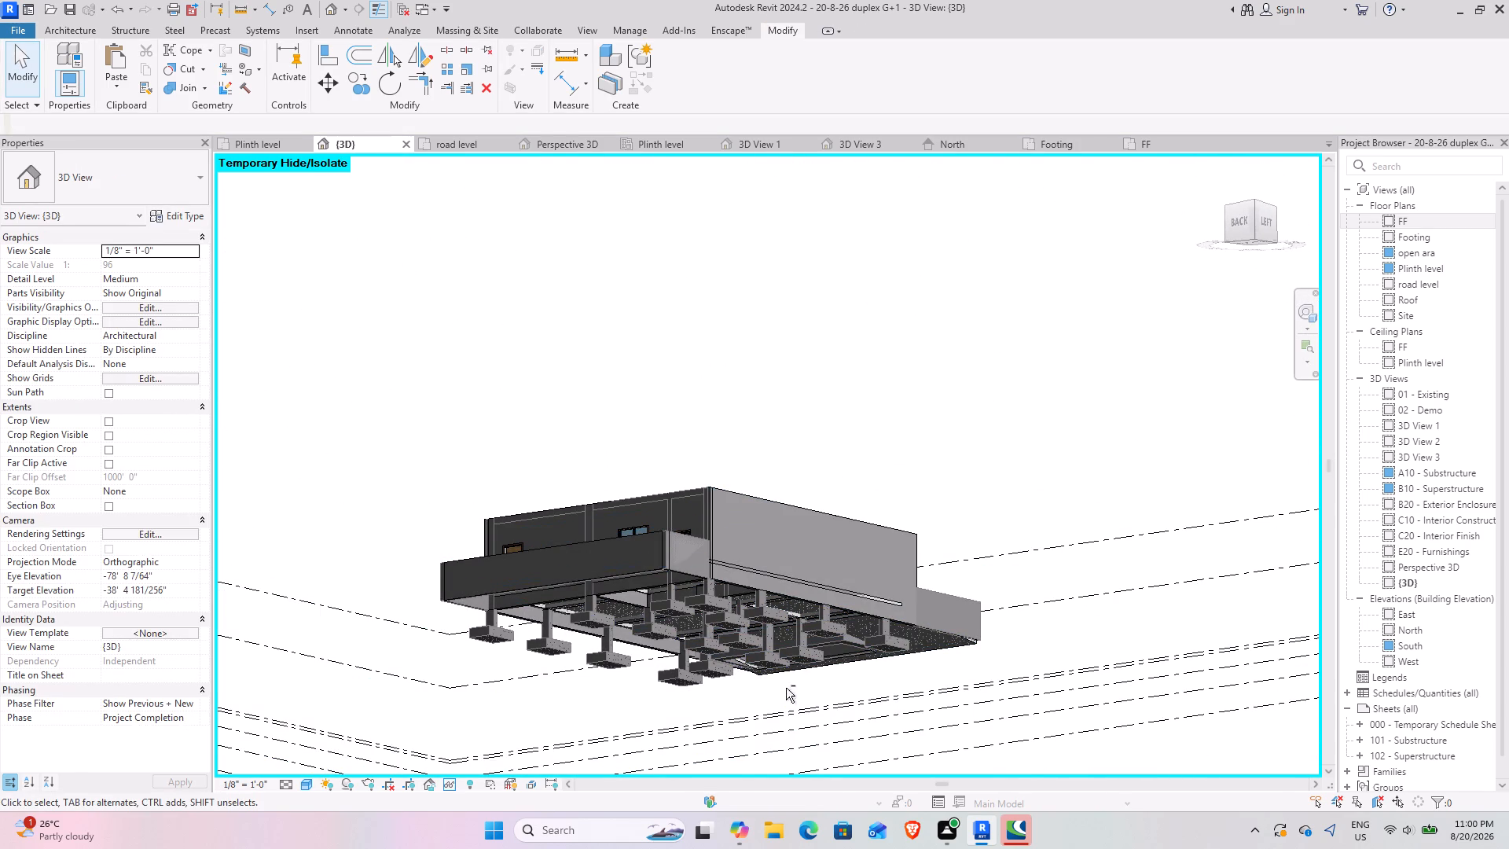
{"action": "middle_click_drag", "start_coordinate": [776, 679], "coordinate": [464, 506], "text": "shift"}
{"action": "scroll", "coordinate": [699, 581], "scroll_direction": "up", "scroll_amount": 6}
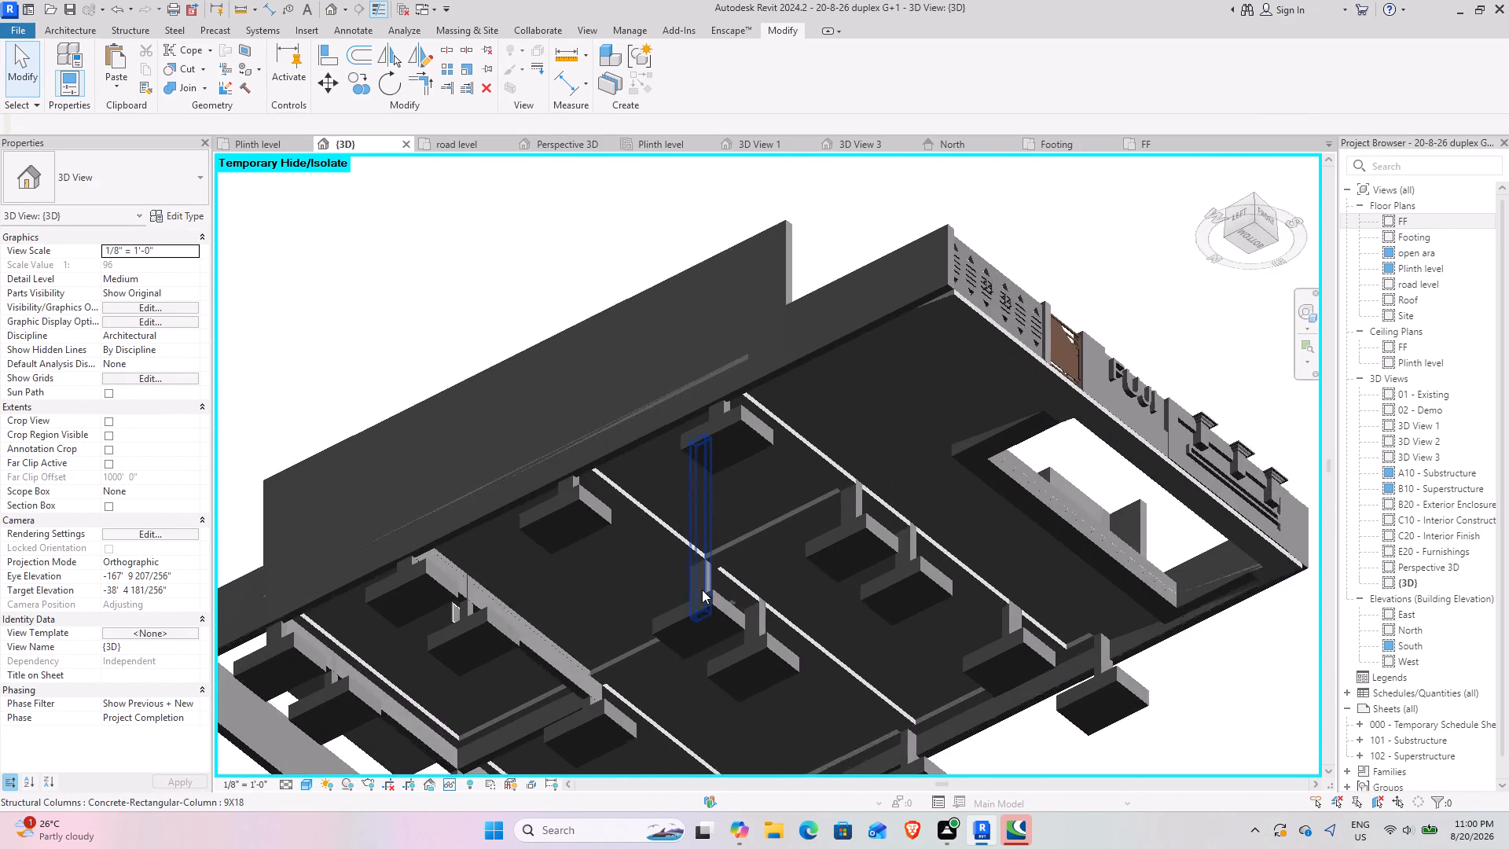
{"action": "scroll", "coordinate": [721, 688], "scroll_direction": "down", "scroll_amount": 2}
{"action": "middle_click_drag", "start_coordinate": [744, 682], "coordinate": [548, 749], "text": "shift"}
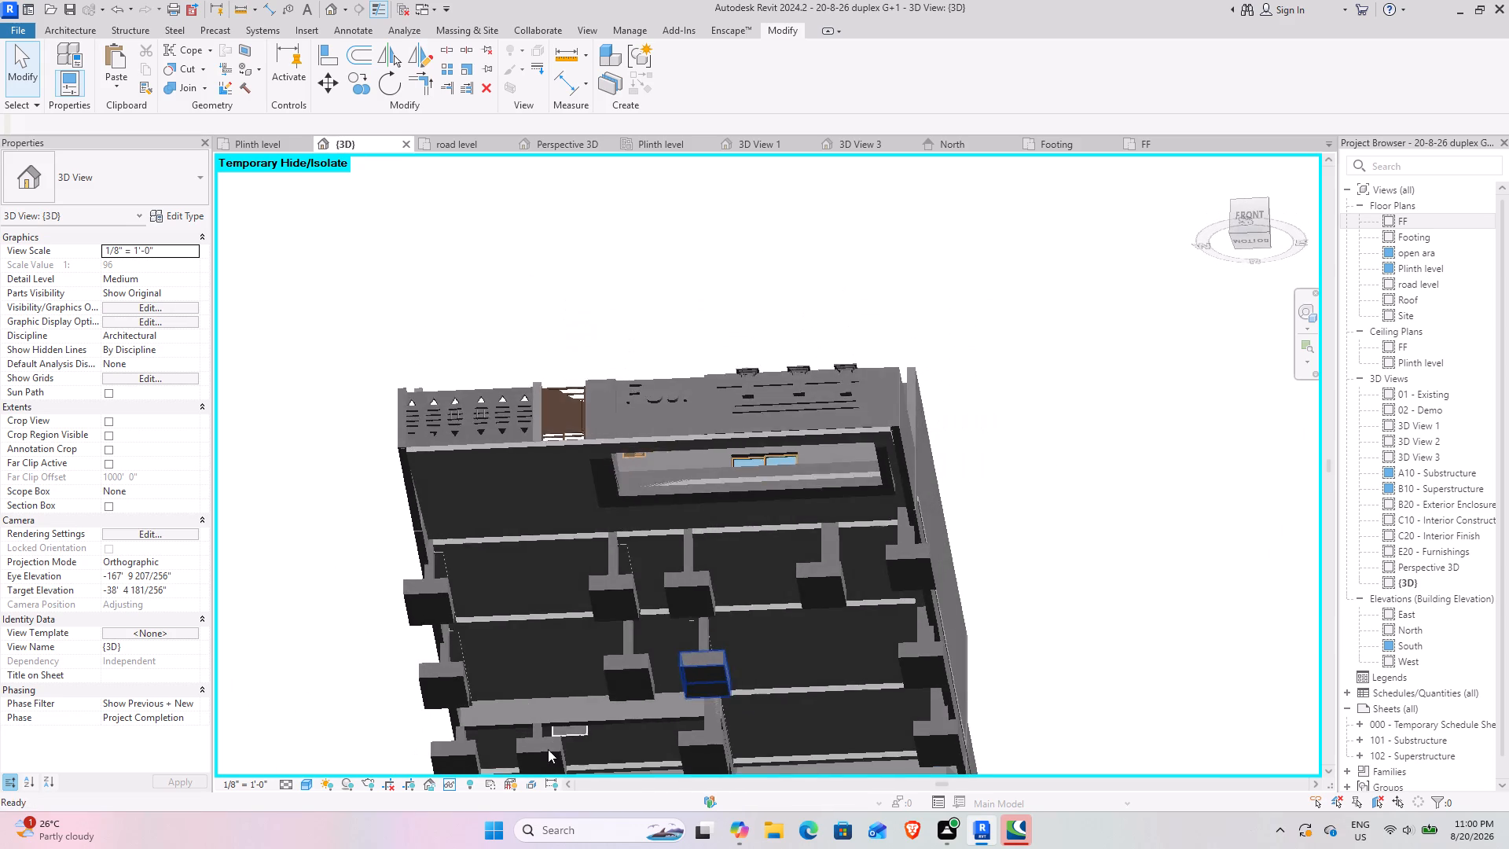
{"action": "middle_click_drag", "start_coordinate": [609, 663], "coordinate": [681, 395]}
{"action": "middle_click_drag", "start_coordinate": [702, 471], "coordinate": [726, 623], "text": "shift"}
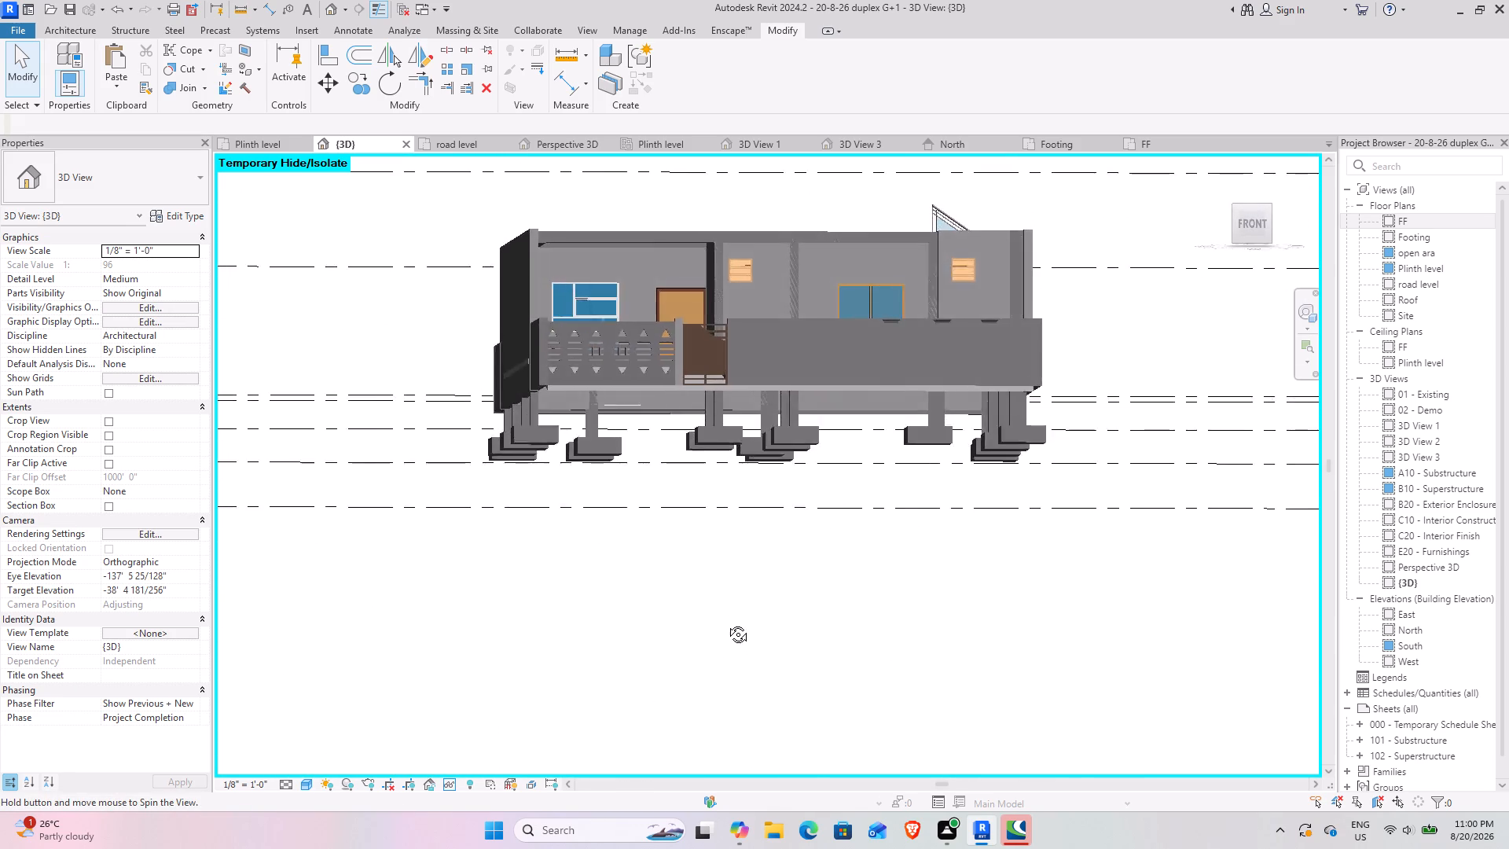
{"action": "middle_click_drag", "start_coordinate": [726, 623], "coordinate": [905, 652], "text": "shift"}
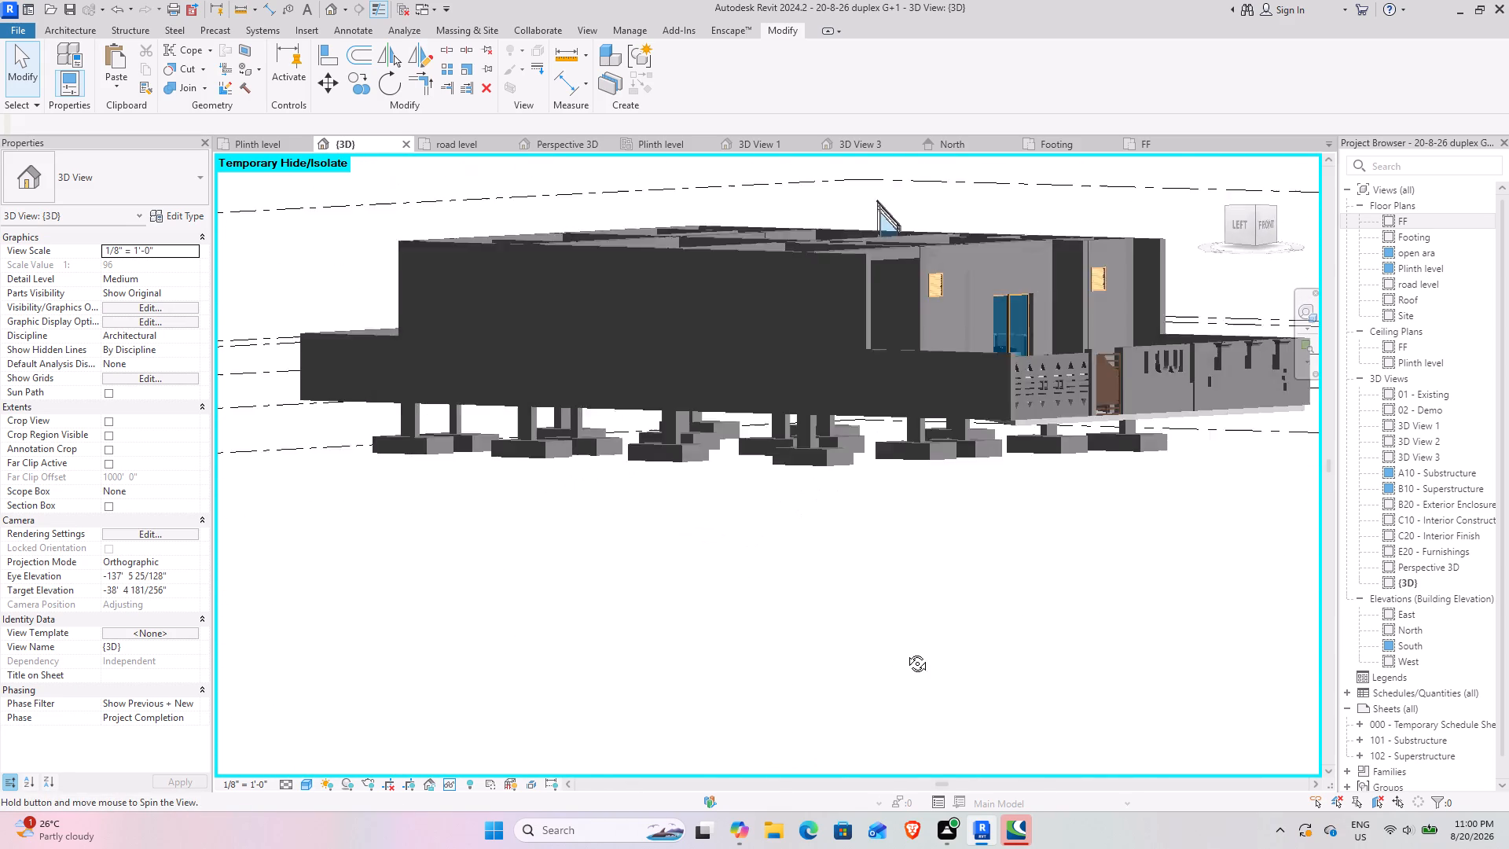
{"action": "middle_click_drag", "start_coordinate": [905, 652], "coordinate": [716, 613], "text": "shift"}
{"action": "scroll", "coordinate": [702, 561], "scroll_direction": "down", "scroll_amount": 2}
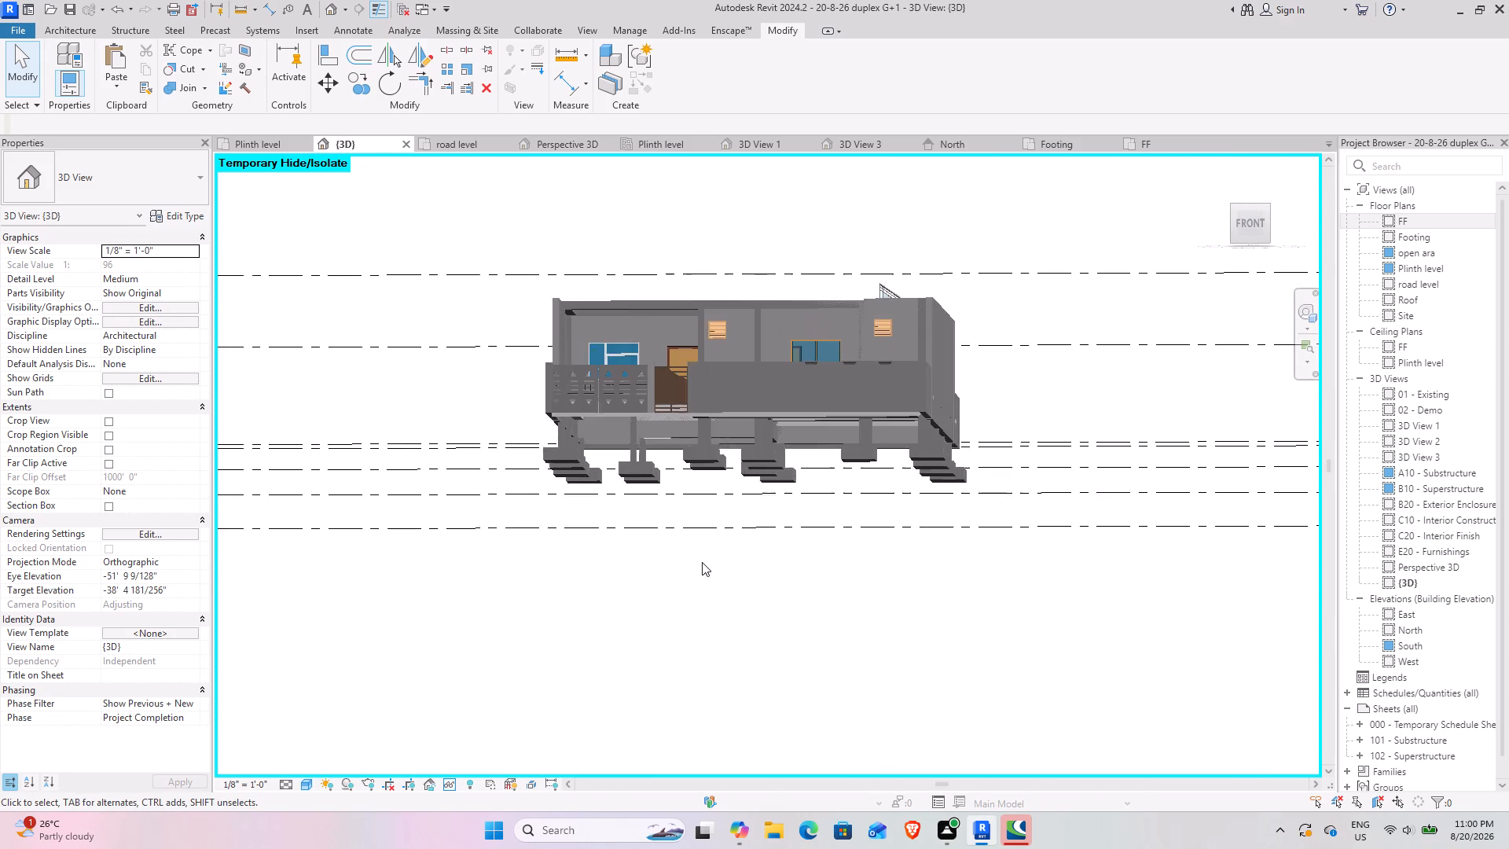
Examine the building from the front and above, covering the front yard, the entrance side and the beams over the front rooms.
{"action": "middle_click_drag", "start_coordinate": [656, 545], "coordinate": [817, 666], "text": "shift"}
{"action": "middle_click_drag", "start_coordinate": [997, 643], "coordinate": [955, 694], "text": "shift"}
{"action": "middle_click_drag", "start_coordinate": [967, 377], "coordinate": [964, 385], "text": "shift"}
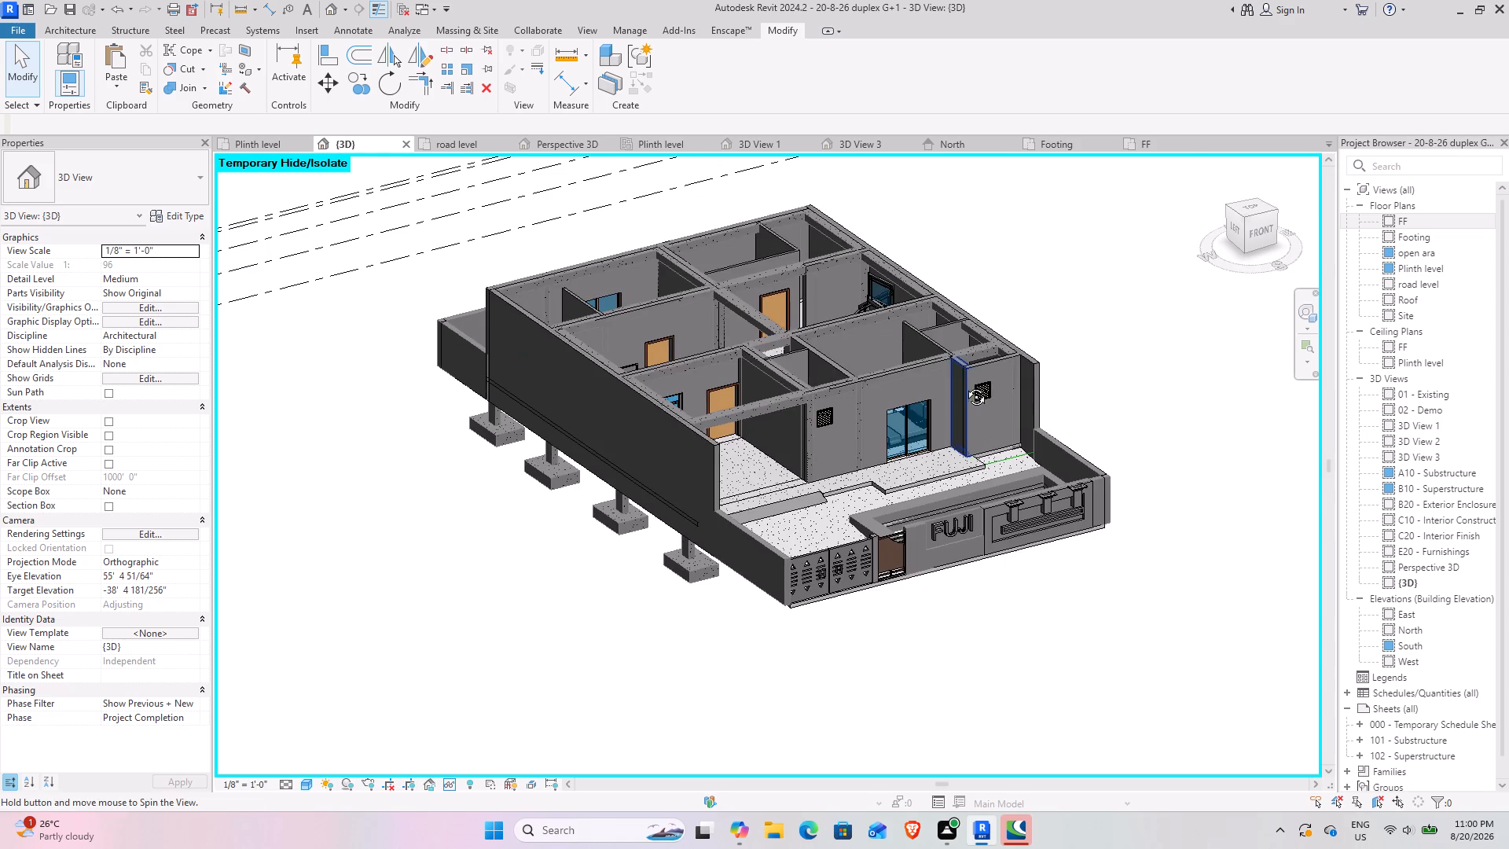
{"action": "middle_click_drag", "start_coordinate": [964, 385], "coordinate": [914, 513], "text": "shift"}
{"action": "middle_click_drag", "start_coordinate": [777, 618], "coordinate": [756, 495], "text": "shift"}
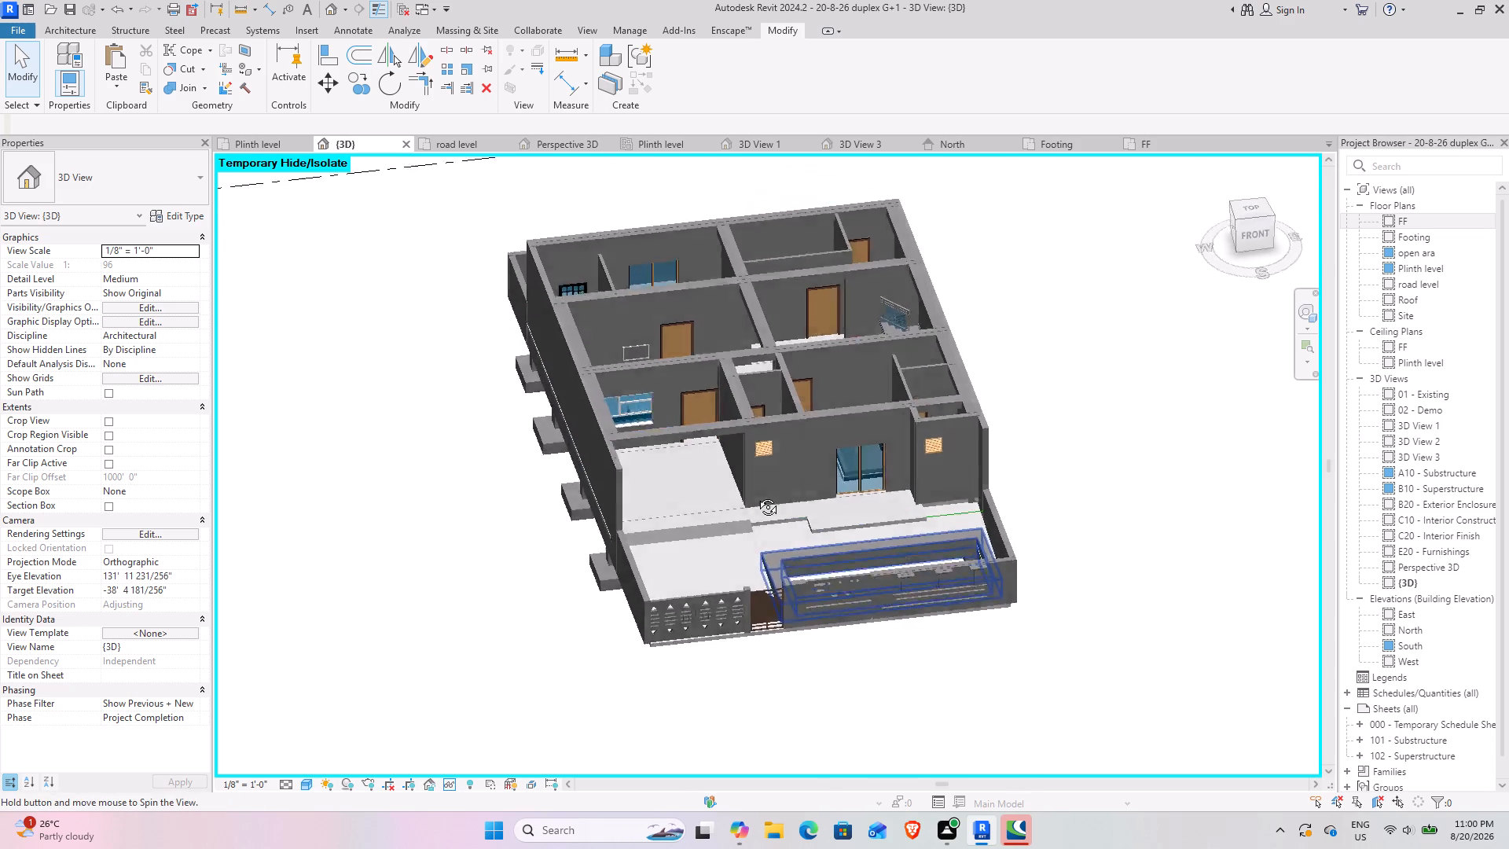
{"action": "middle_click_drag", "start_coordinate": [756, 495], "coordinate": [752, 481], "text": "shift"}
{"action": "scroll", "coordinate": [826, 523], "scroll_direction": "up", "scroll_amount": 5}
{"action": "scroll", "coordinate": [566, 409], "scroll_direction": "down", "scroll_amount": 1}
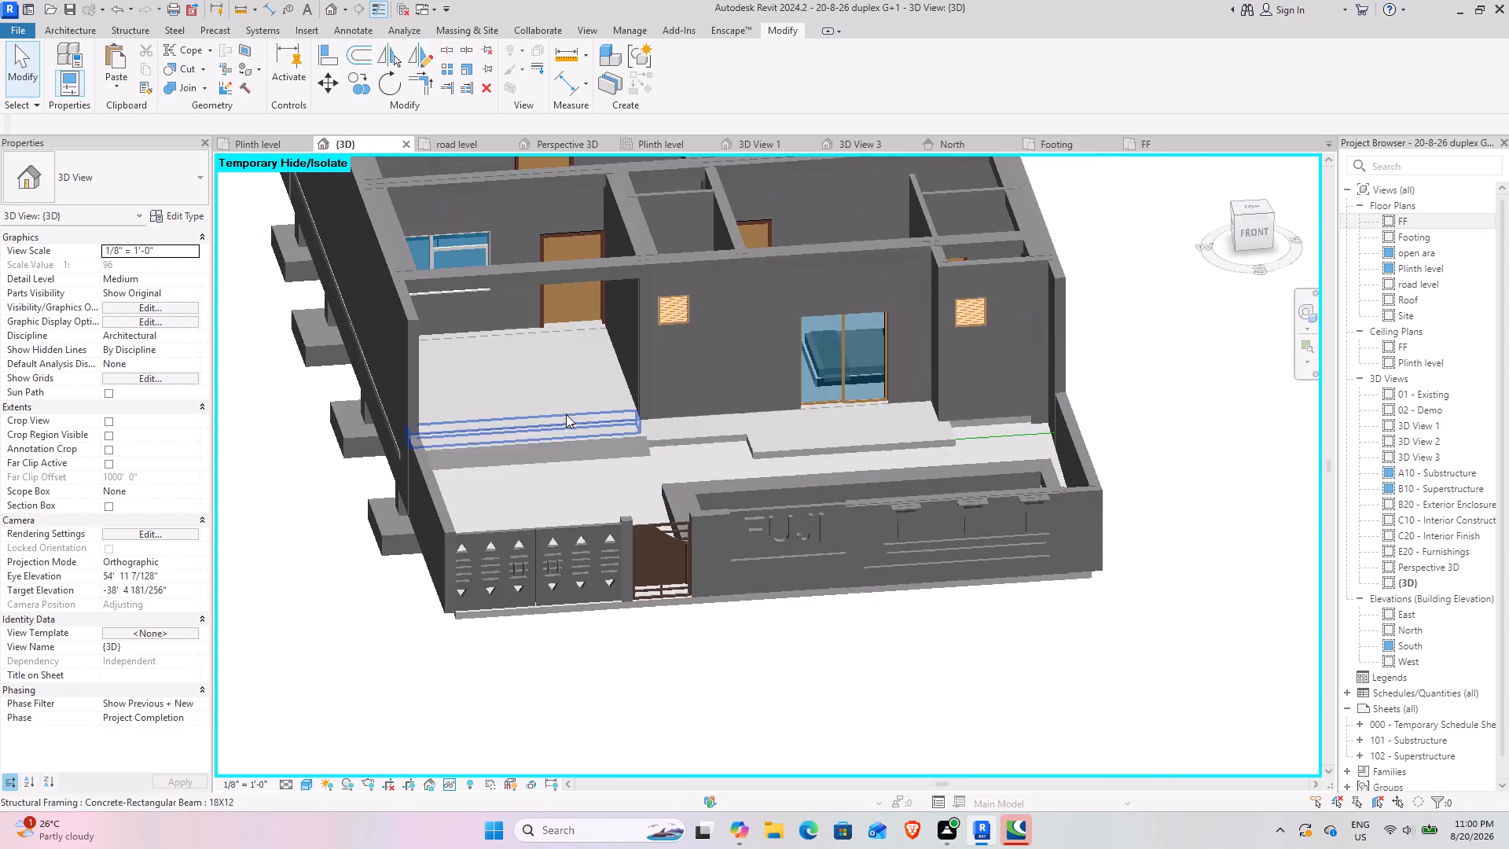
{"action": "middle_click_drag", "start_coordinate": [707, 469], "coordinate": [657, 566], "text": "shift"}
{"action": "middle_click_drag", "start_coordinate": [655, 562], "coordinate": [779, 477]}
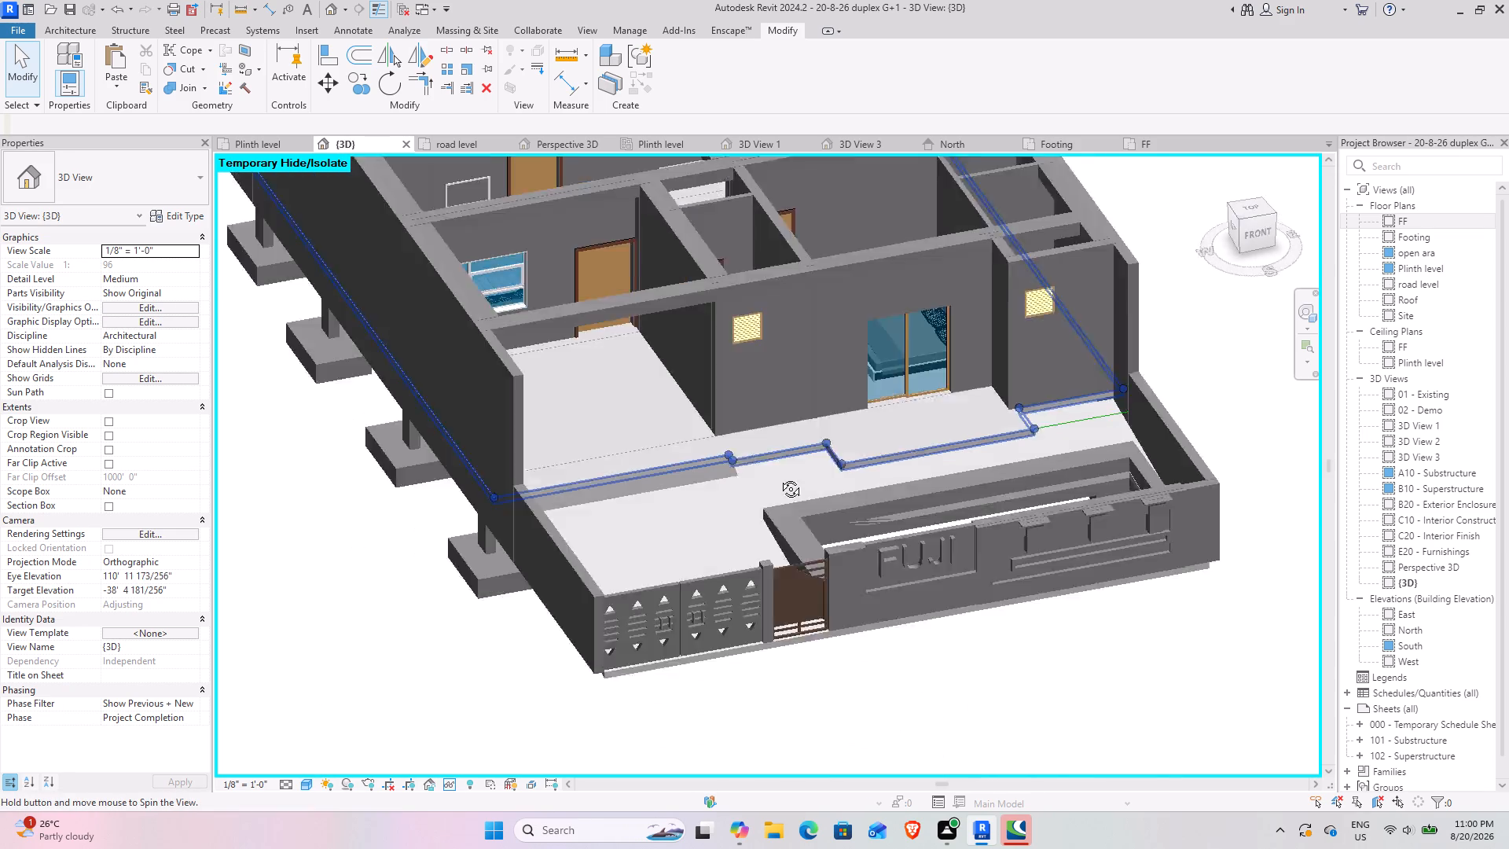
{"action": "middle_click_drag", "start_coordinate": [779, 477], "coordinate": [739, 570]}
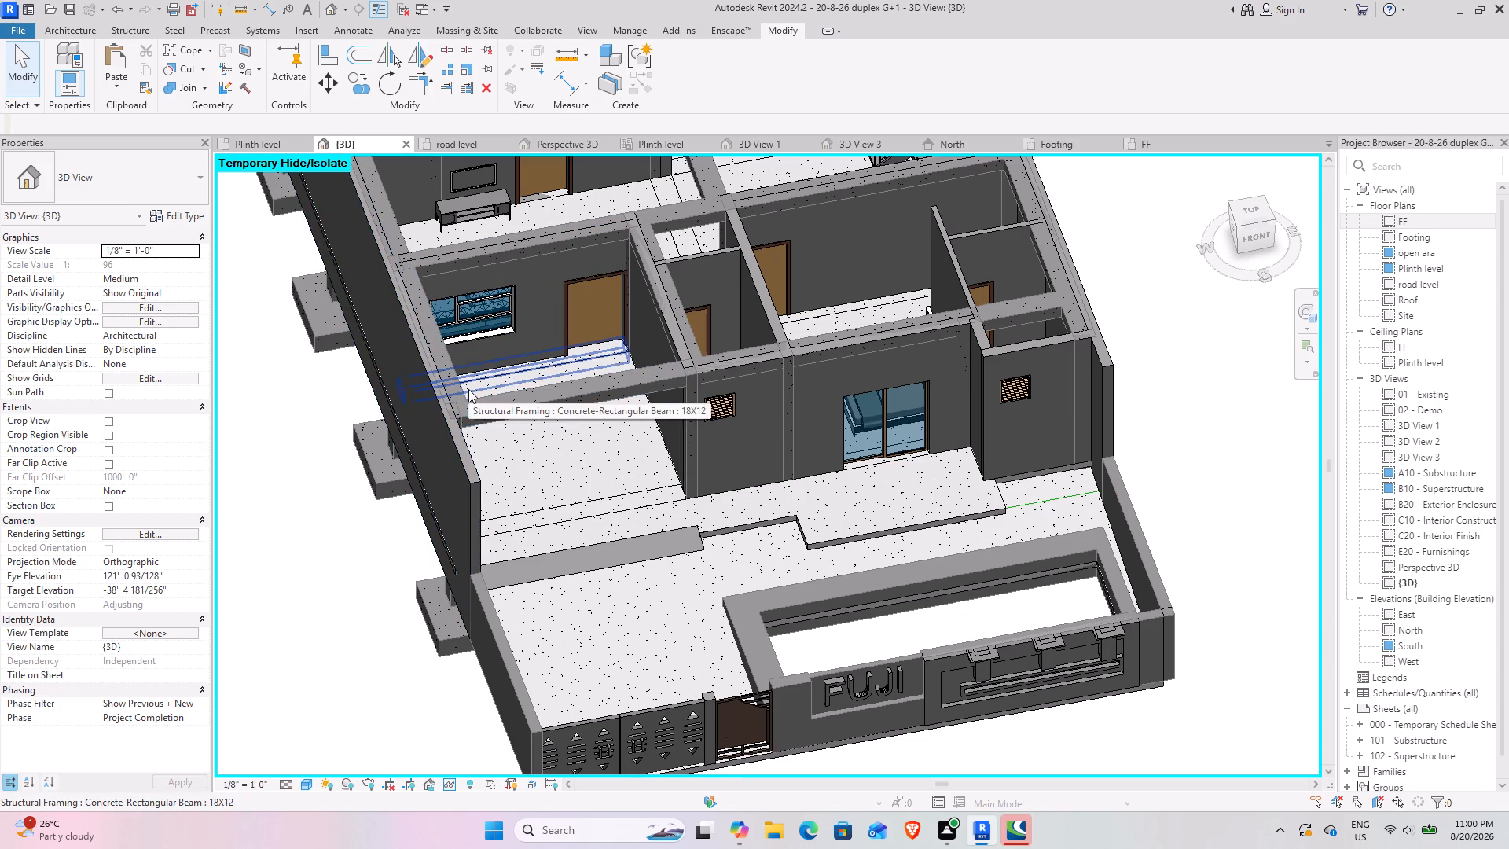
Examine the rooms, staircase and overhead beams from above, from the front yard through to the rear rooms.
{"action": "scroll", "coordinate": [454, 391], "scroll_direction": "down", "scroll_amount": 2}
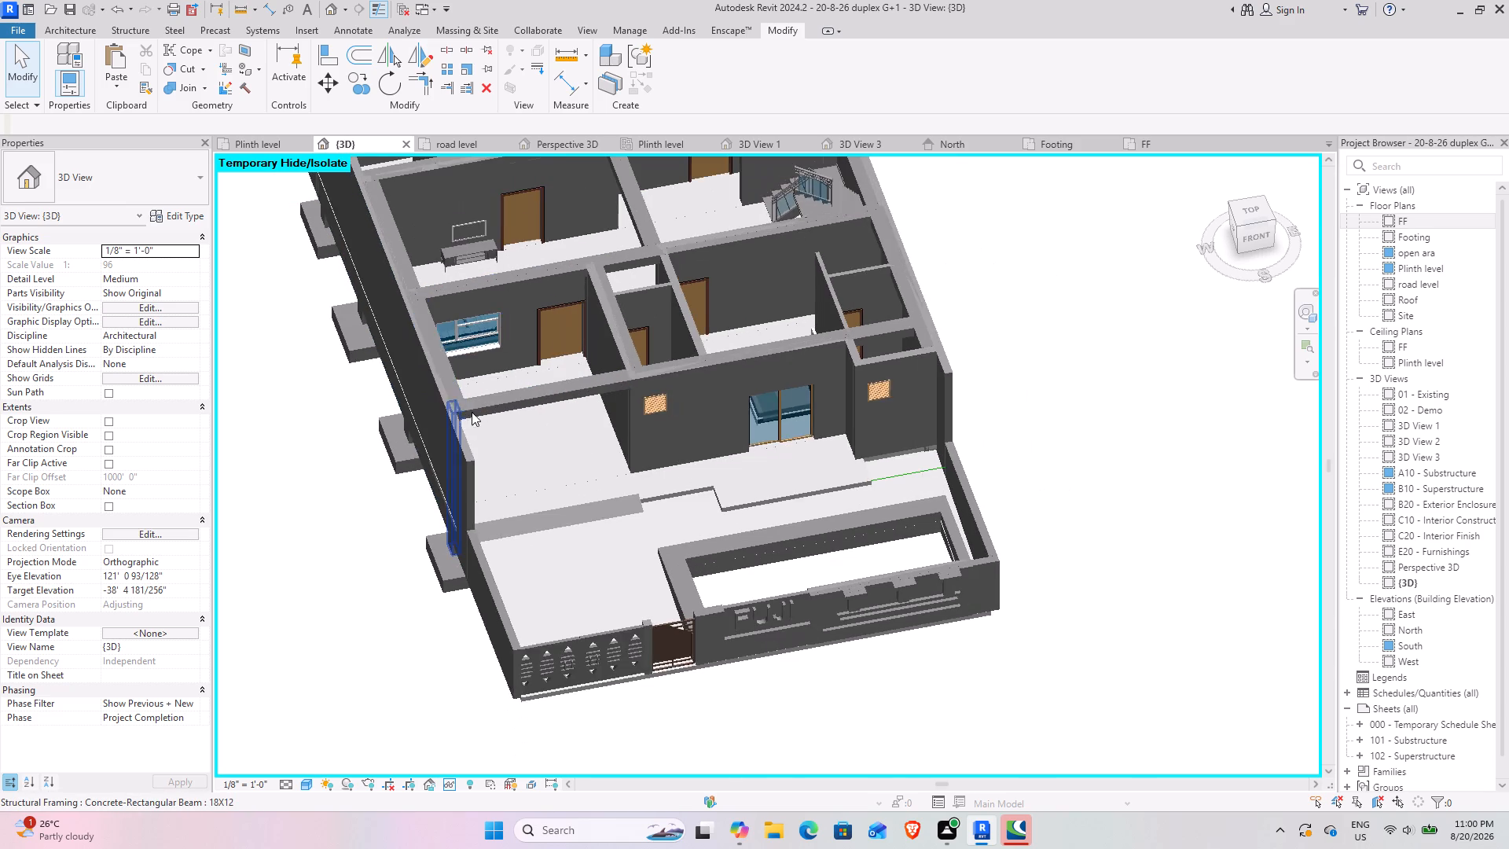
{"action": "middle_click_drag", "start_coordinate": [718, 390], "coordinate": [751, 511]}
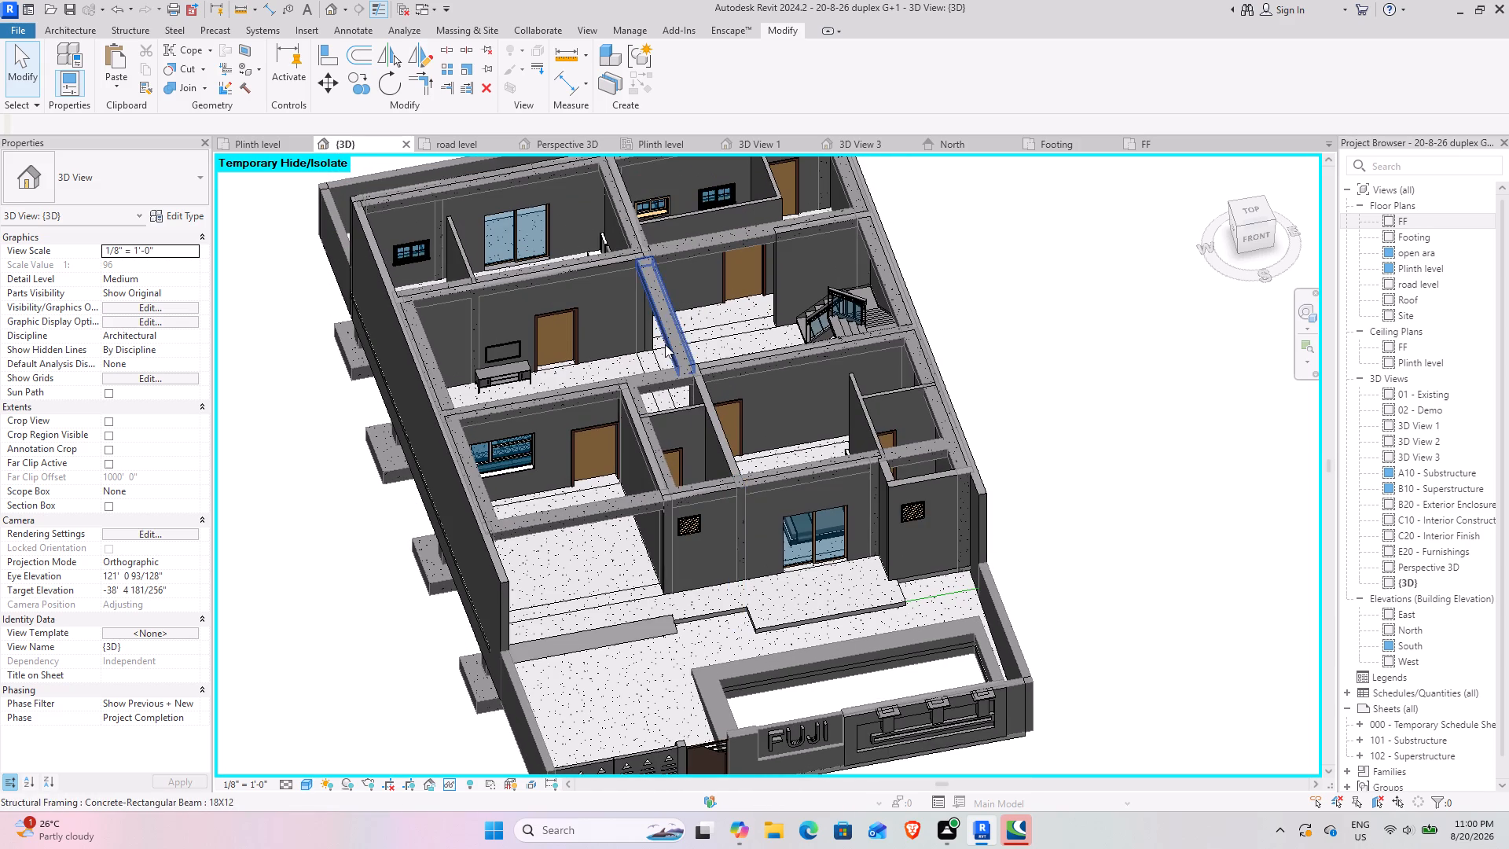
{"action": "middle_click_drag", "start_coordinate": [705, 483], "coordinate": [732, 615]}
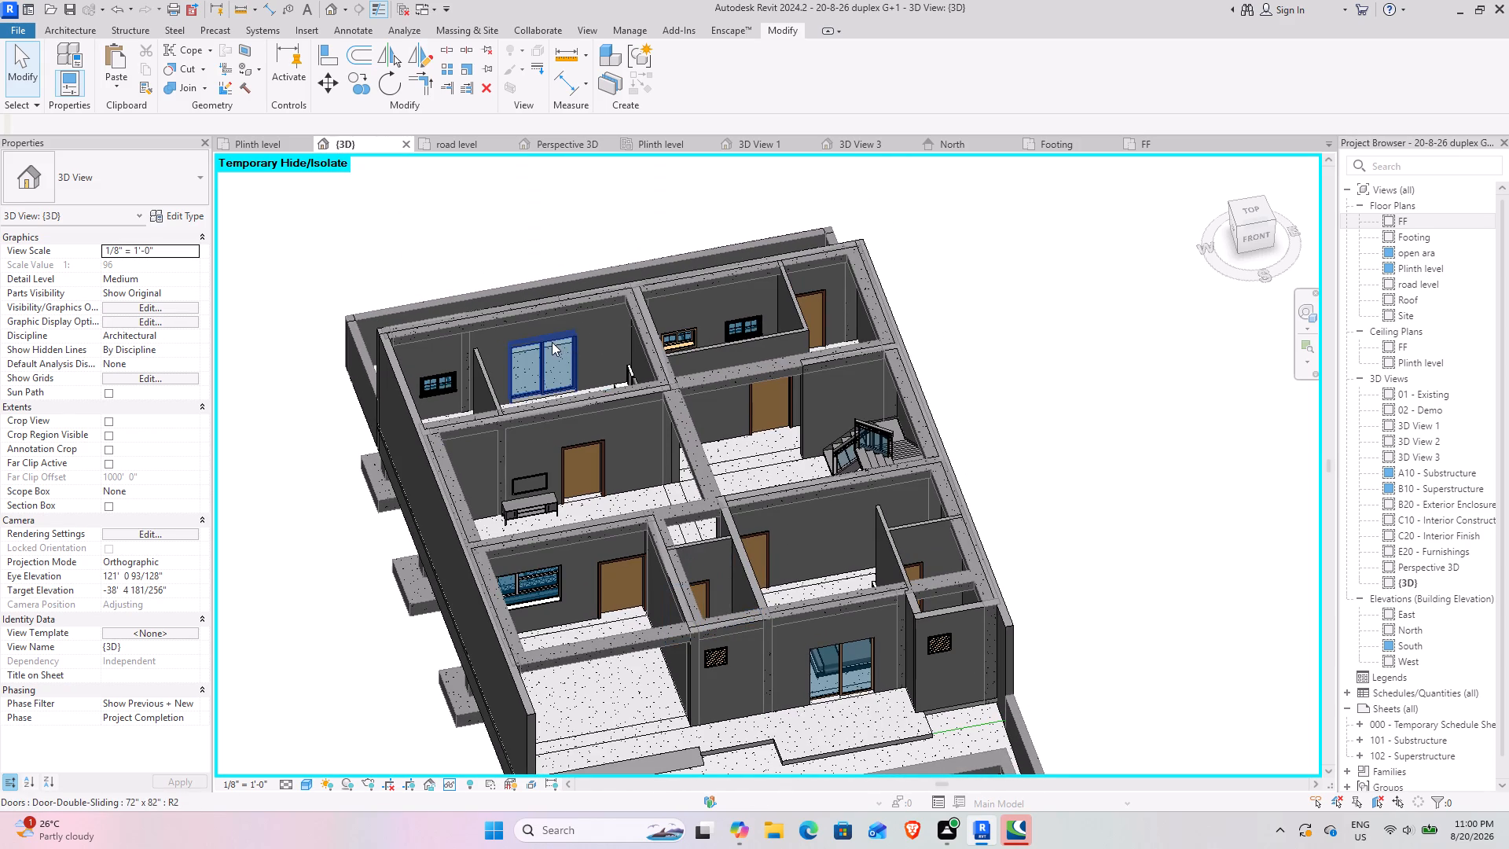
{"action": "scroll", "coordinate": [552, 342], "scroll_direction": "up", "scroll_amount": 3}
{"action": "scroll", "coordinate": [551, 341], "scroll_direction": "down", "scroll_amount": 2}
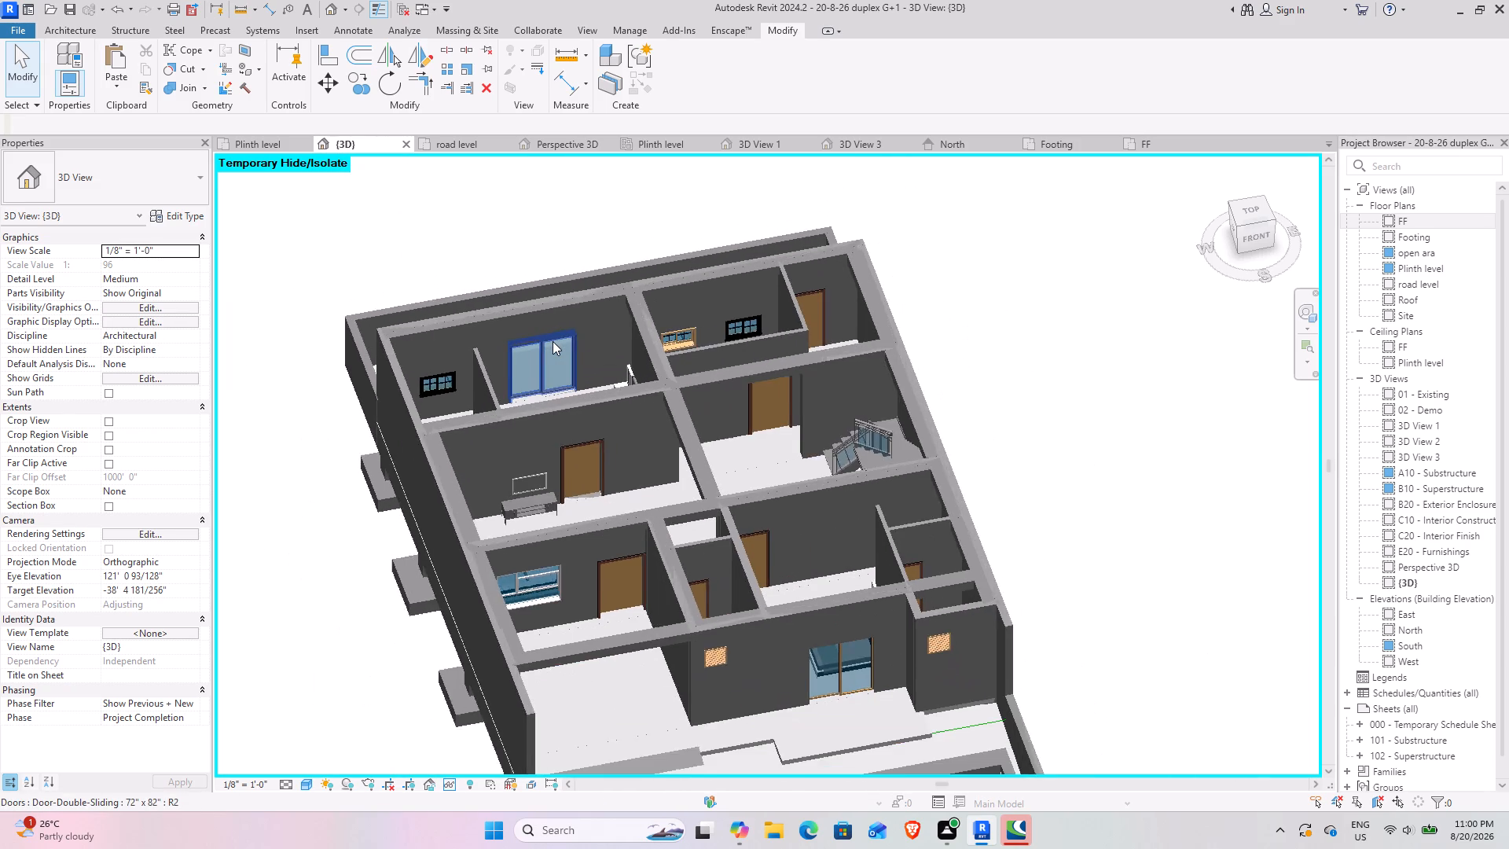
{"action": "scroll", "coordinate": [553, 341], "scroll_direction": "down", "scroll_amount": 2}
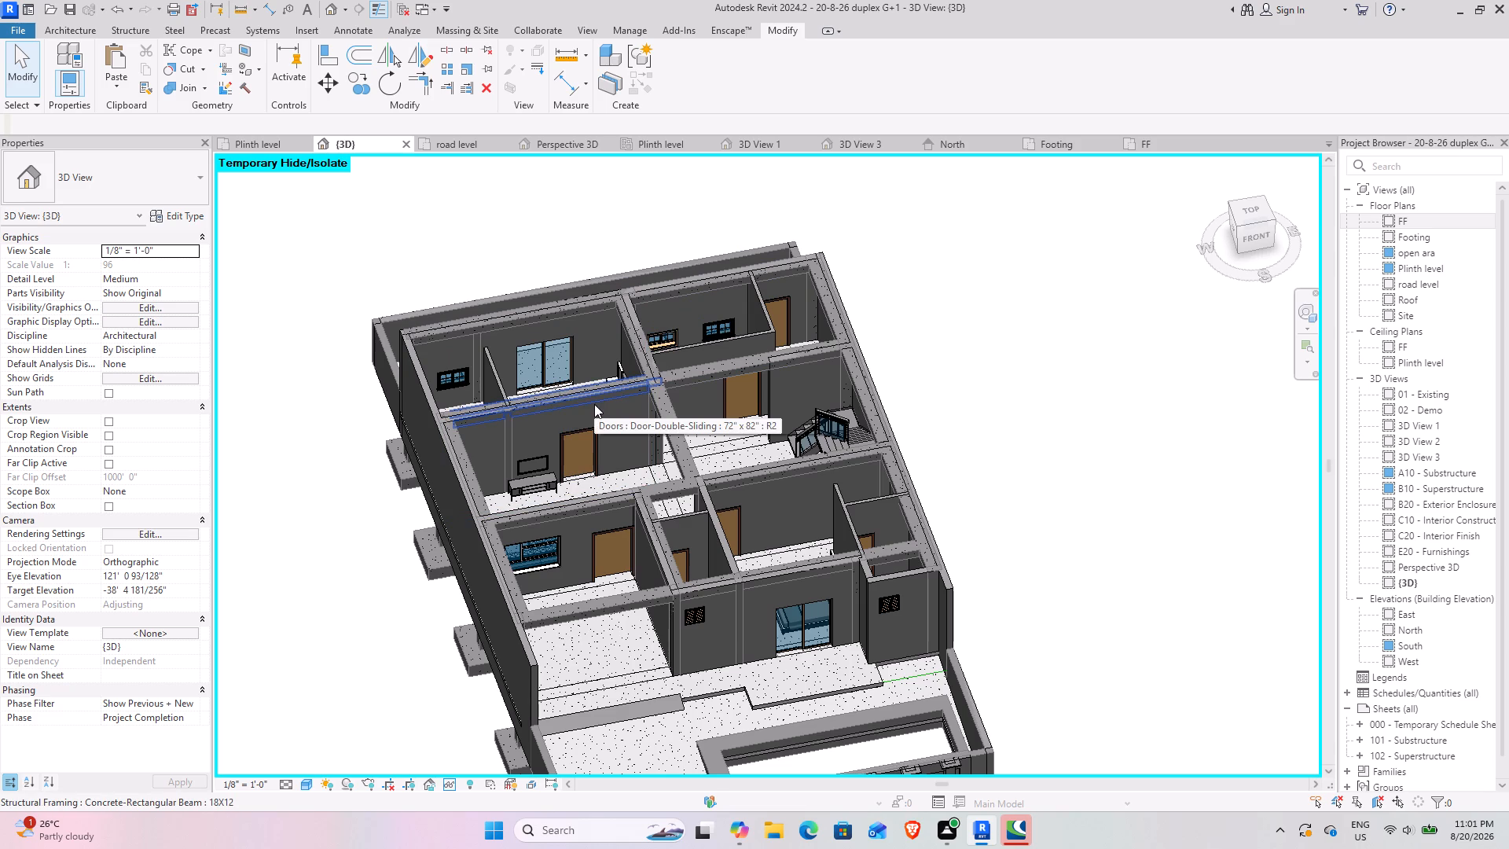
{"action": "scroll", "coordinate": [754, 418], "scroll_direction": "down", "scroll_amount": 2}
{"action": "middle_click_drag", "start_coordinate": [678, 463], "coordinate": [659, 368]}
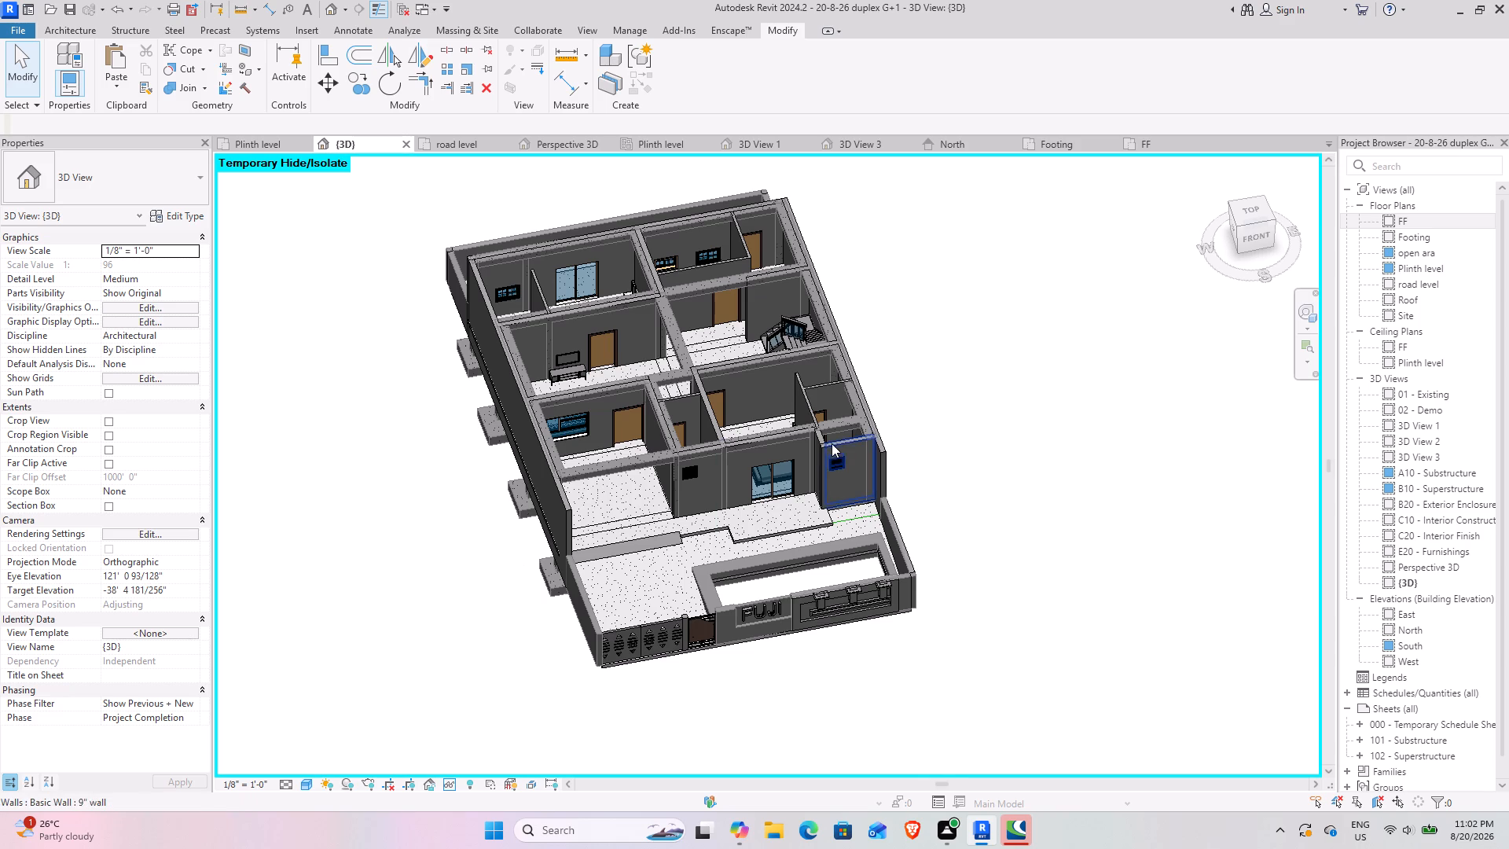
{"action": "scroll", "coordinate": [637, 383], "scroll_direction": "up", "scroll_amount": 3}
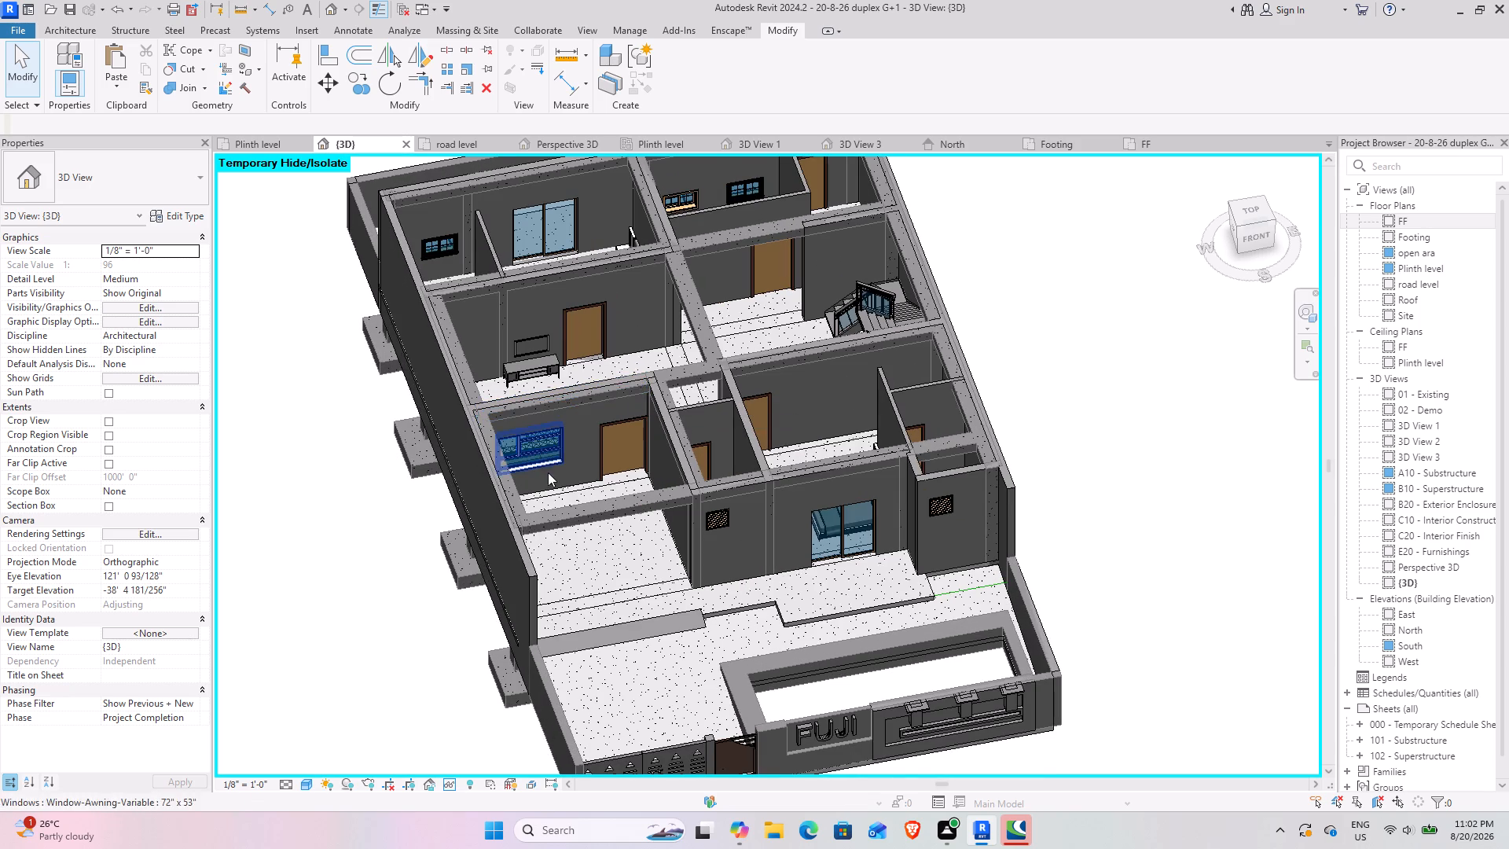
{"action": "scroll", "coordinate": [577, 477], "scroll_direction": "down", "scroll_amount": 2}
{"action": "middle_click_drag", "start_coordinate": [631, 454], "coordinate": [627, 492], "text": "shift"}
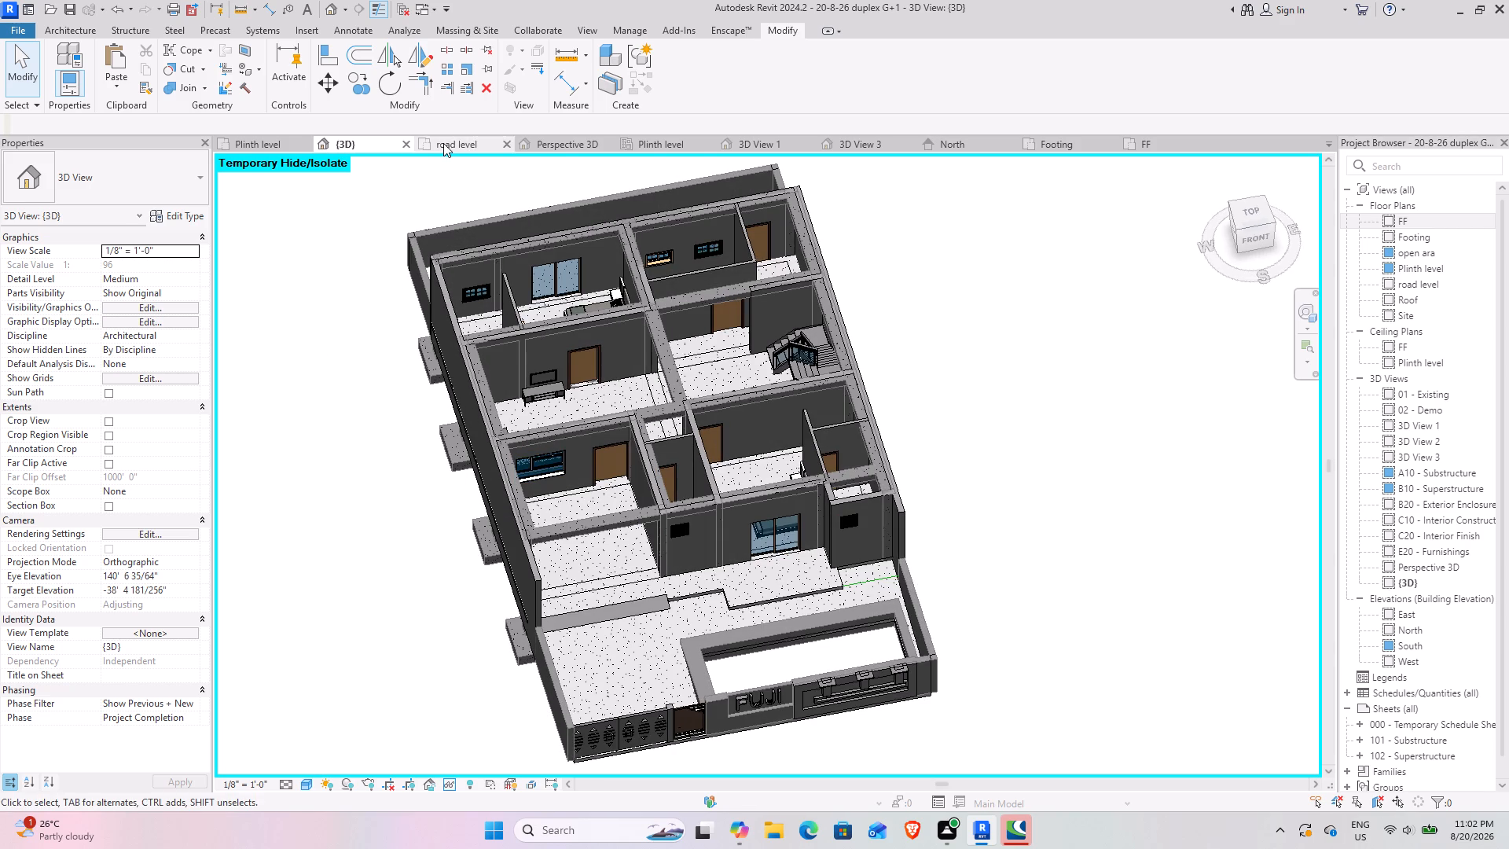
In the Plinth level reflected ceiling plan, start a 2' x 4' ACT System compound ceiling with a 9' 0" height offset.
{"action": "left_click", "coordinate": [668, 142]}
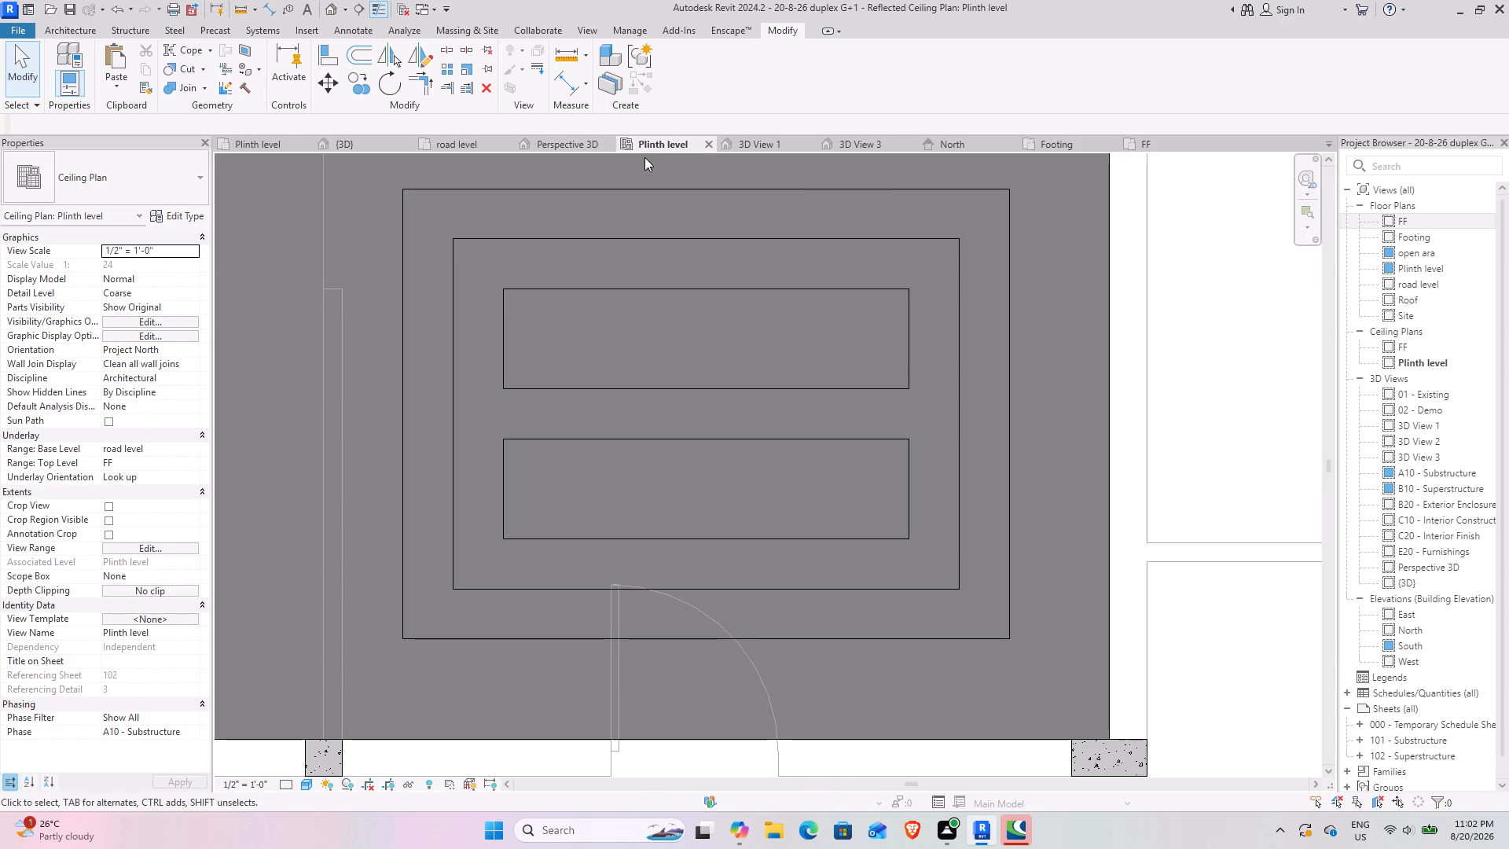
{"action": "scroll", "coordinate": [652, 407], "scroll_direction": "down", "scroll_amount": 8}
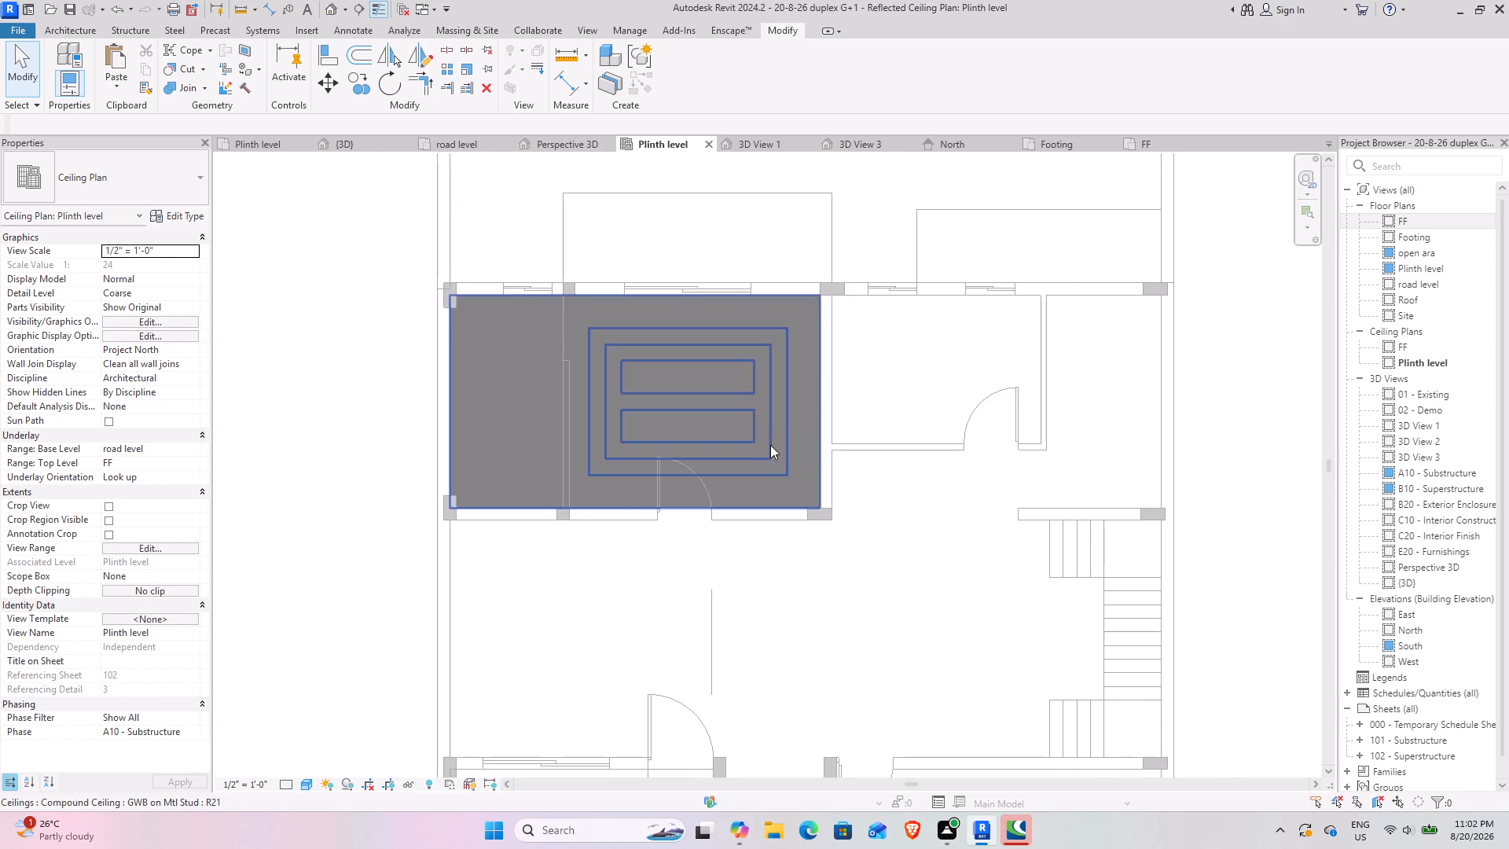
{"action": "middle_click_drag", "start_coordinate": [766, 479], "coordinate": [609, 388]}
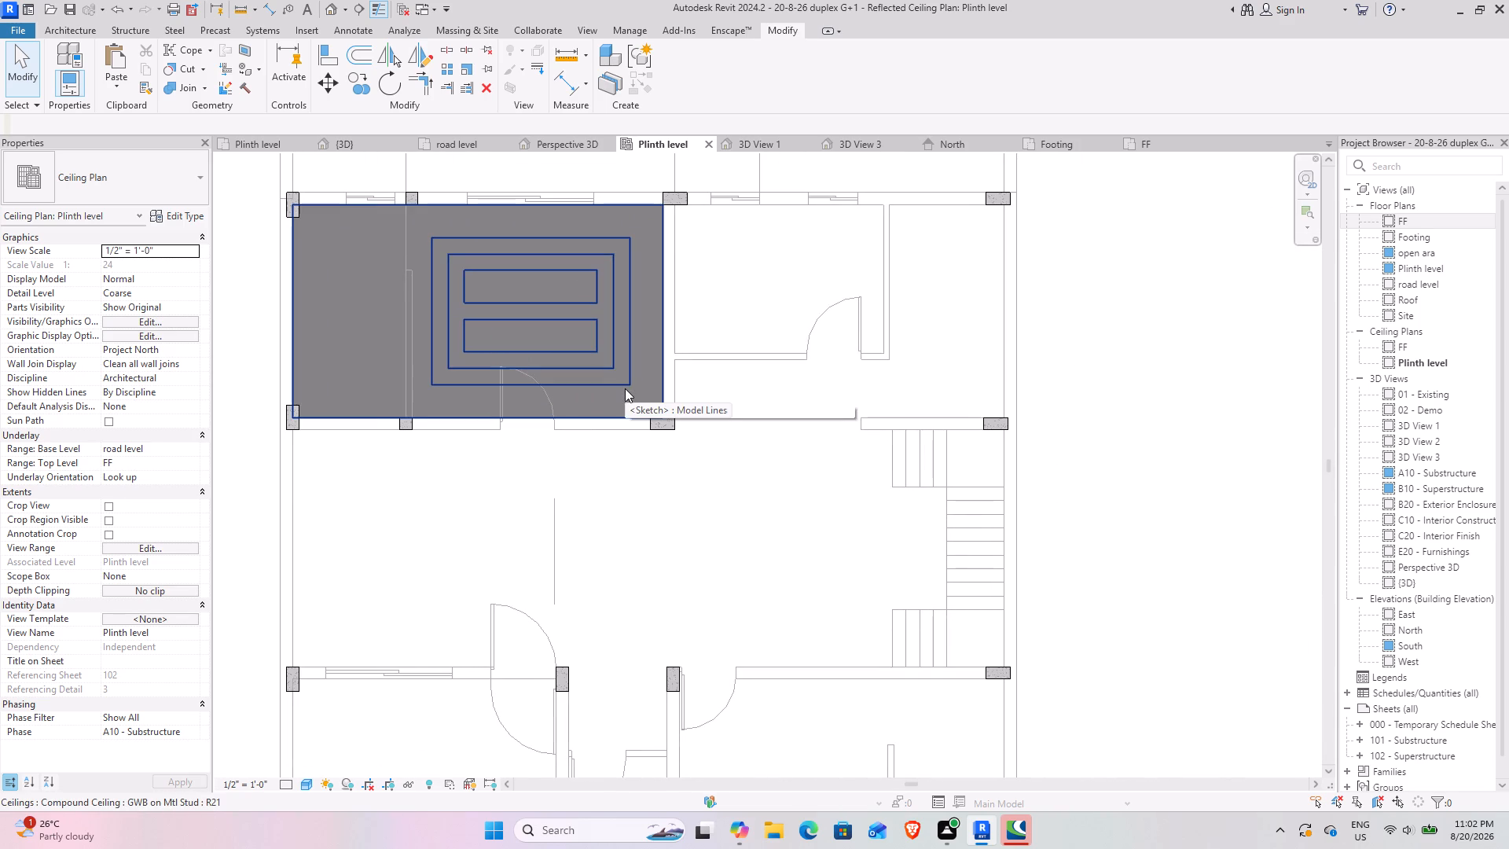
{"action": "scroll", "coordinate": [843, 359], "scroll_direction": "down", "scroll_amount": 2}
{"action": "middle_click_drag", "start_coordinate": [674, 362], "coordinate": [758, 356]}
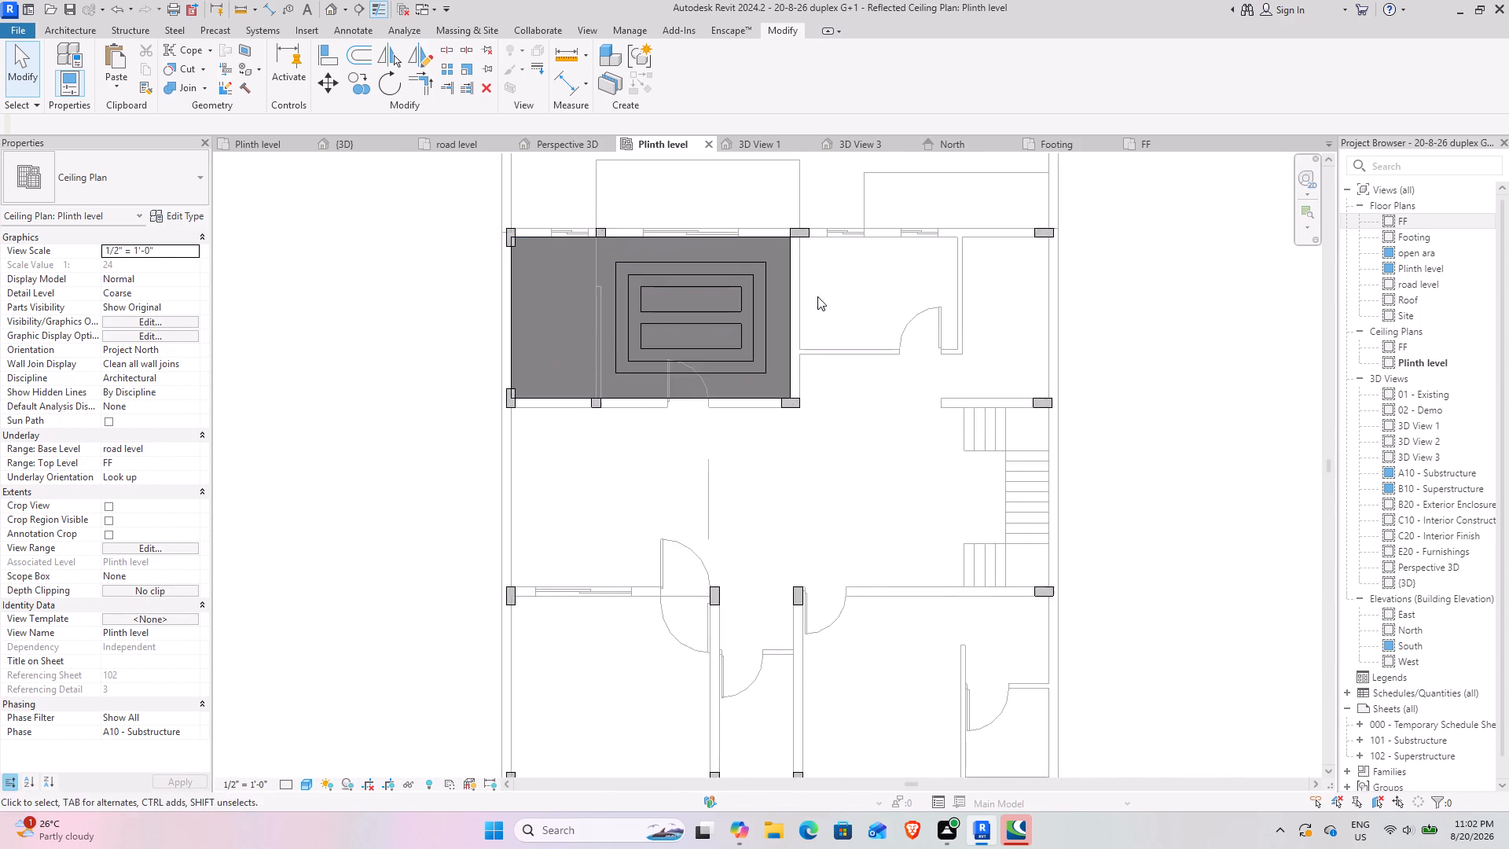
{"action": "scroll", "coordinate": [810, 289], "scroll_direction": "down", "scroll_amount": 1}
{"action": "scroll", "coordinate": [797, 281], "scroll_direction": "up", "scroll_amount": 4}
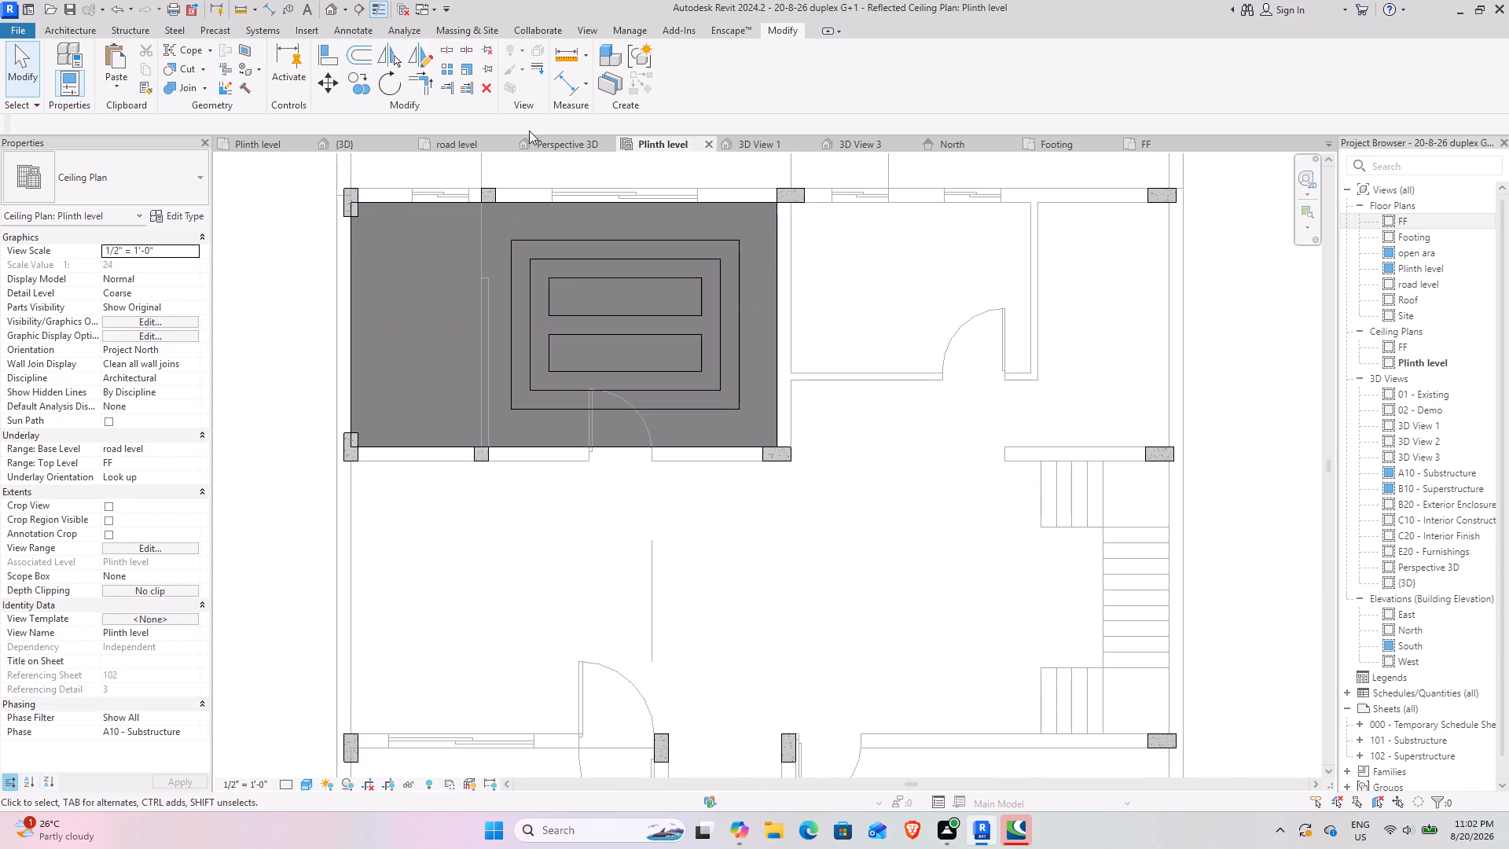
{"action": "left_click", "coordinate": [64, 25]}
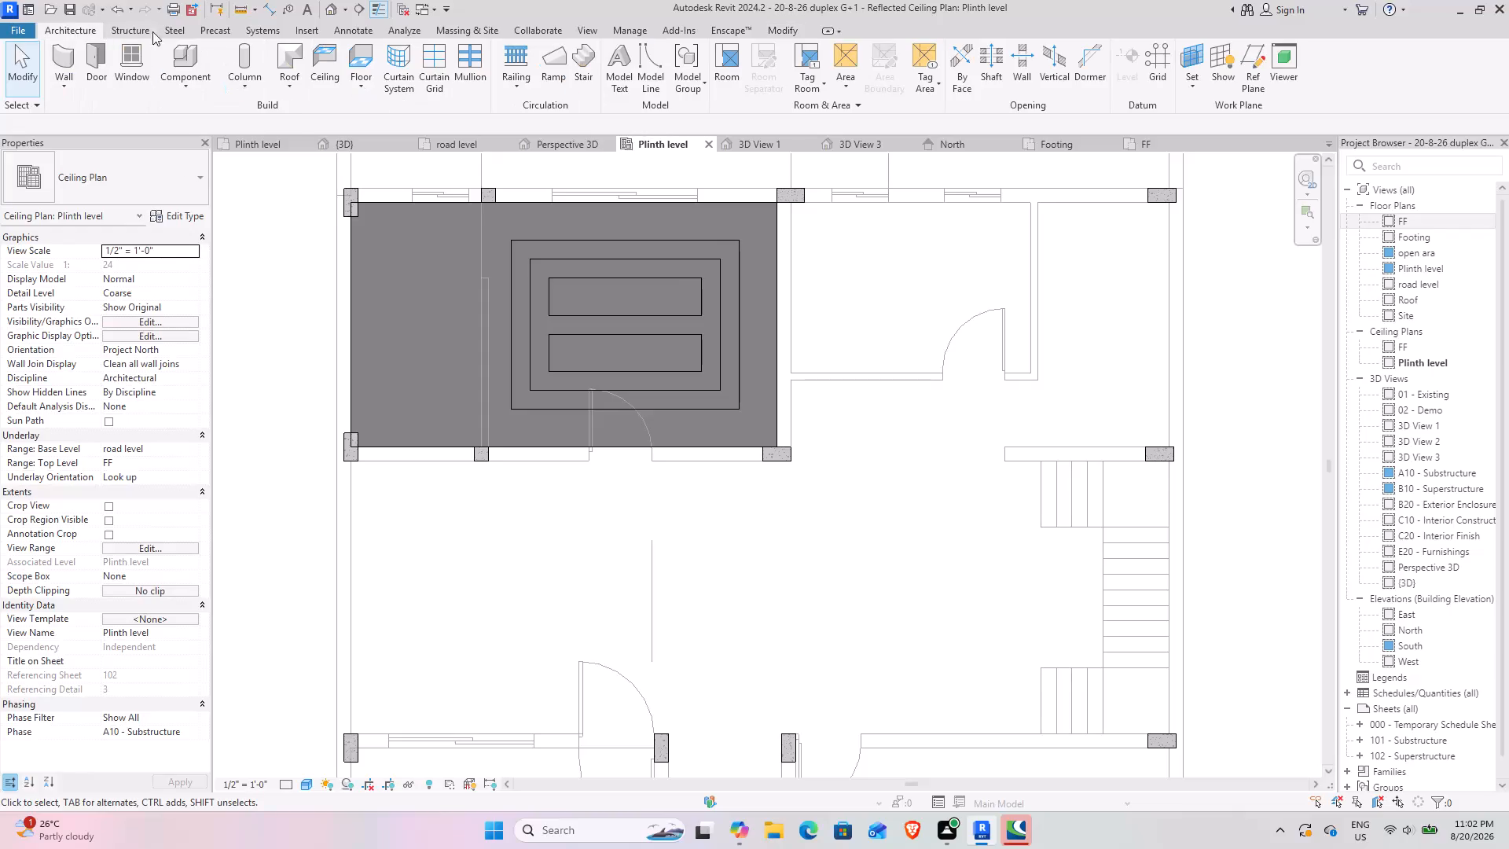
{"action": "left_click", "coordinate": [325, 59]}
{"action": "left_click", "coordinate": [661, 366]}
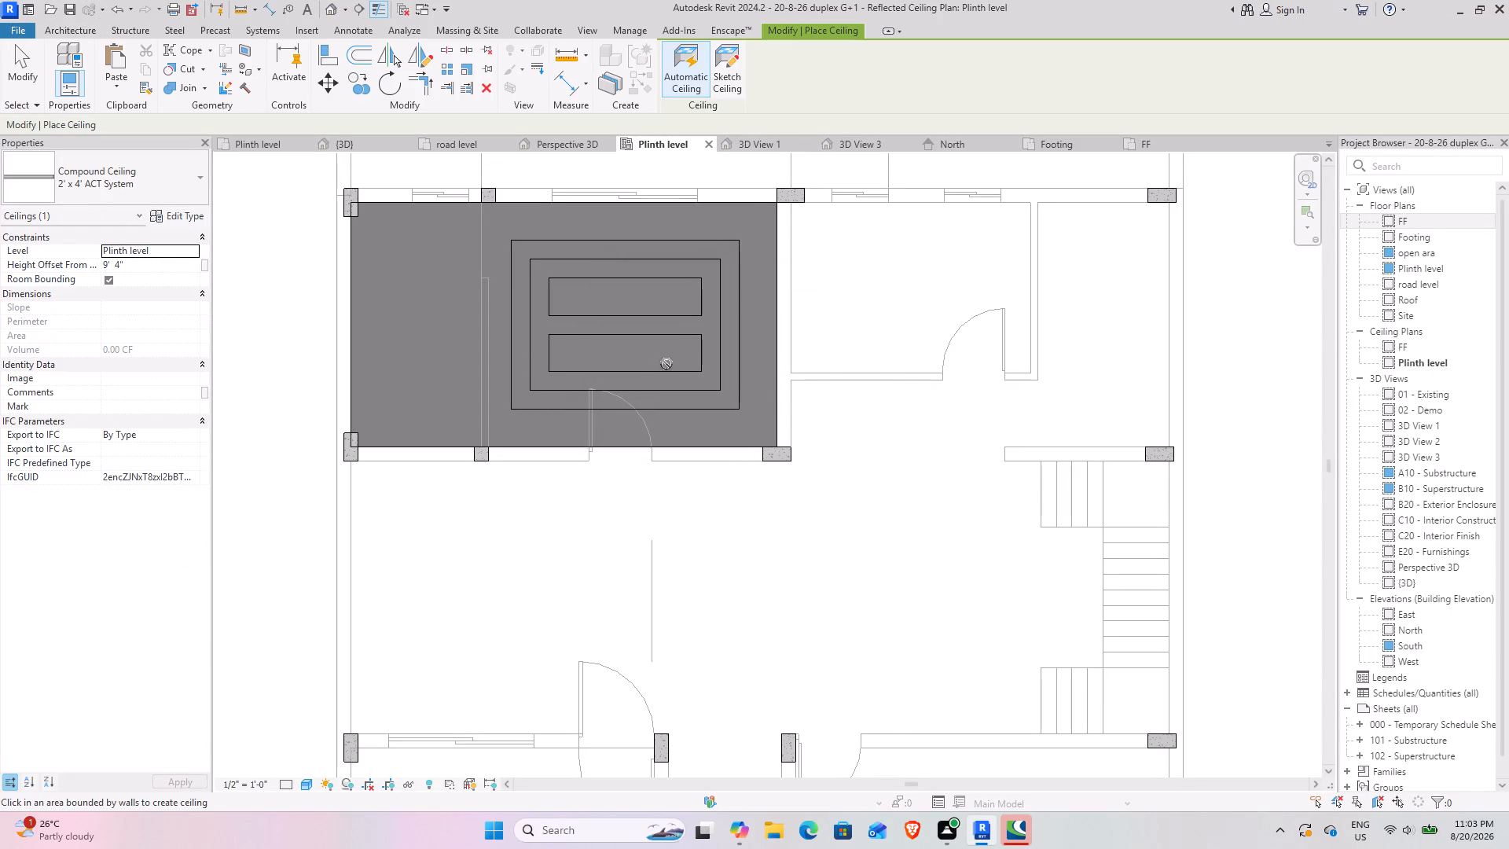
{"action": "left_click", "coordinate": [141, 264]}
{"action": "type", "text": "9'"}
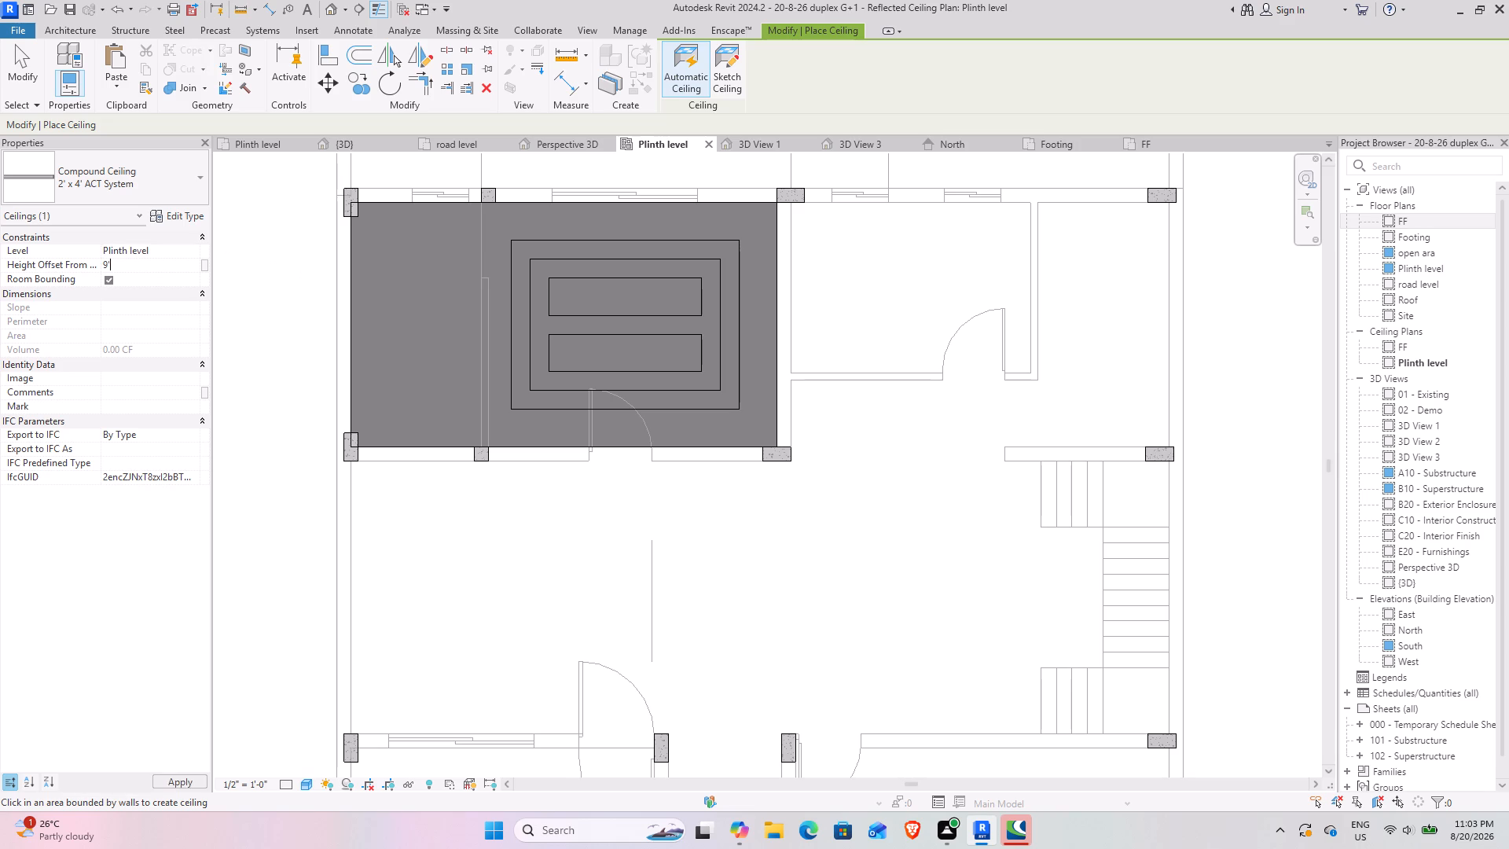
{"action": "key", "text": "Return"}
Sketch a rectangular ceiling boundary, about 12'-9" by 9'-1", over the room beside the existing tray ceiling.
{"action": "scroll", "coordinate": [989, 304], "scroll_direction": "up", "scroll_amount": 2}
{"action": "scroll", "coordinate": [959, 322], "scroll_direction": "down", "scroll_amount": 1}
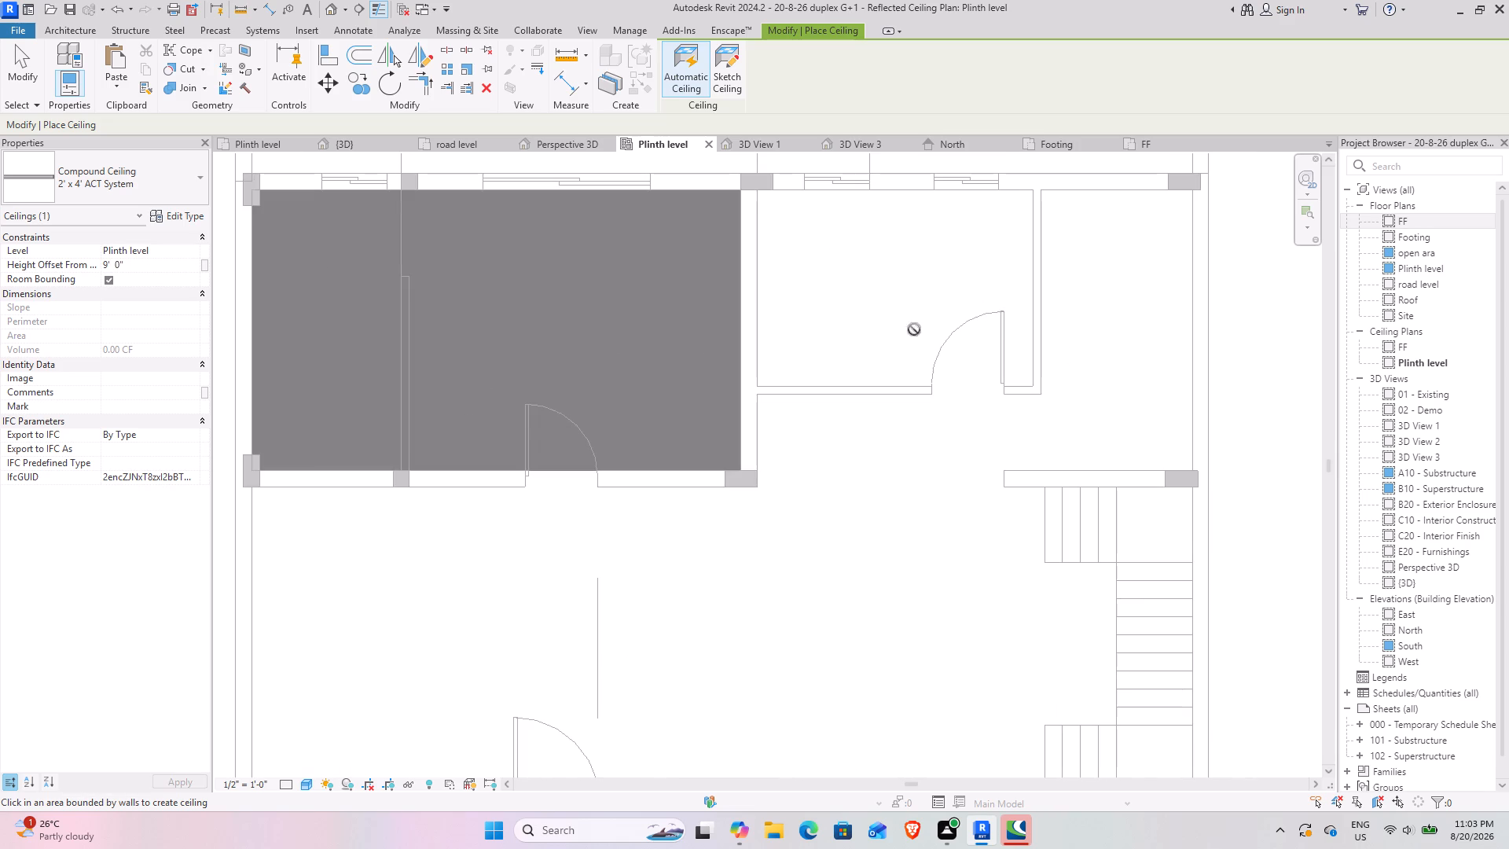
{"action": "left_click", "coordinate": [721, 84]}
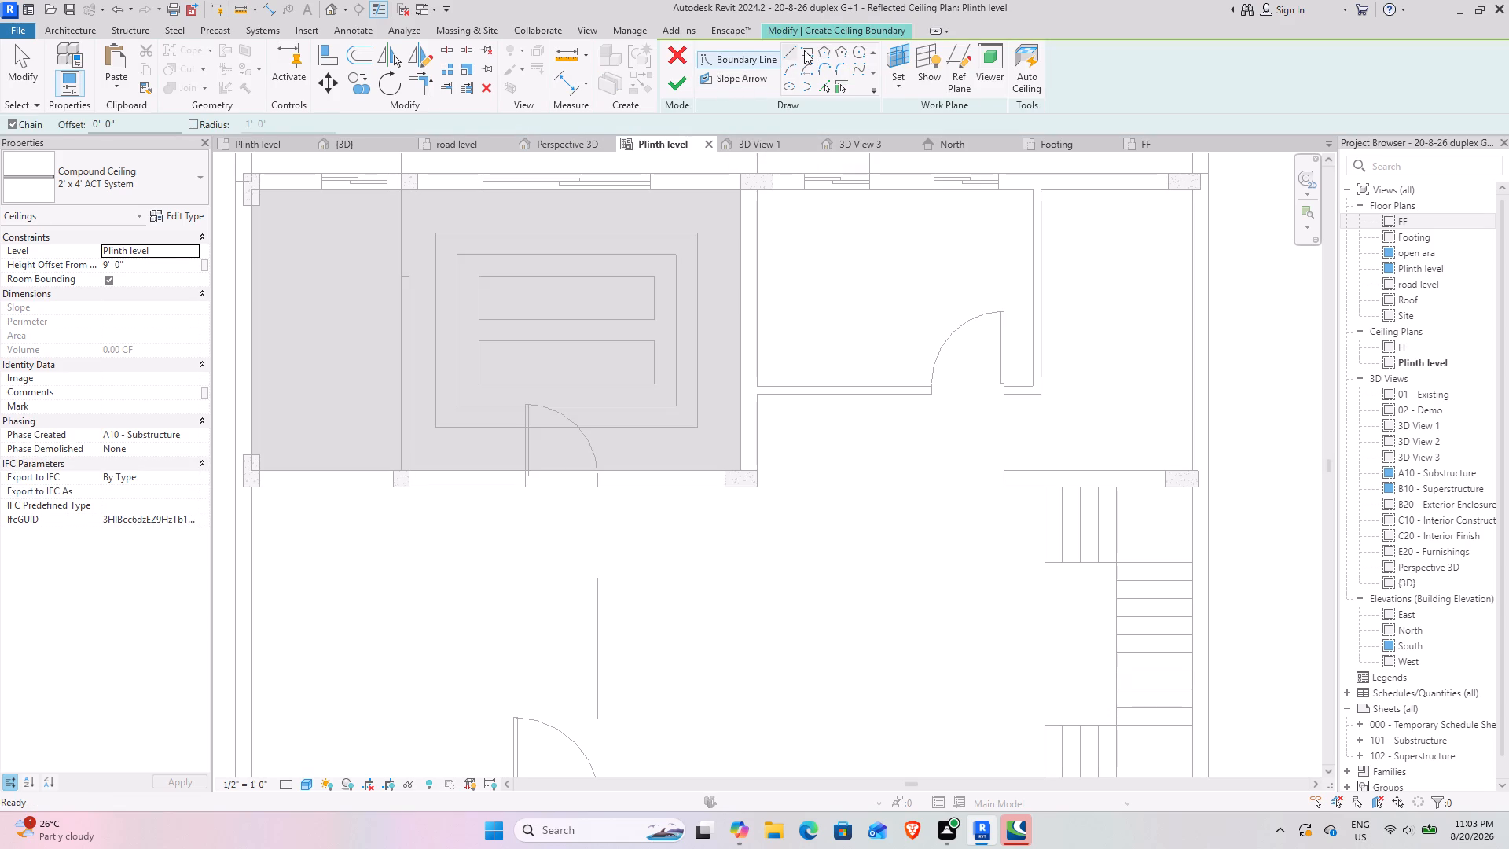
{"action": "left_click", "coordinate": [804, 50]}
{"action": "middle_click_drag", "start_coordinate": [814, 216], "coordinate": [792, 326]}
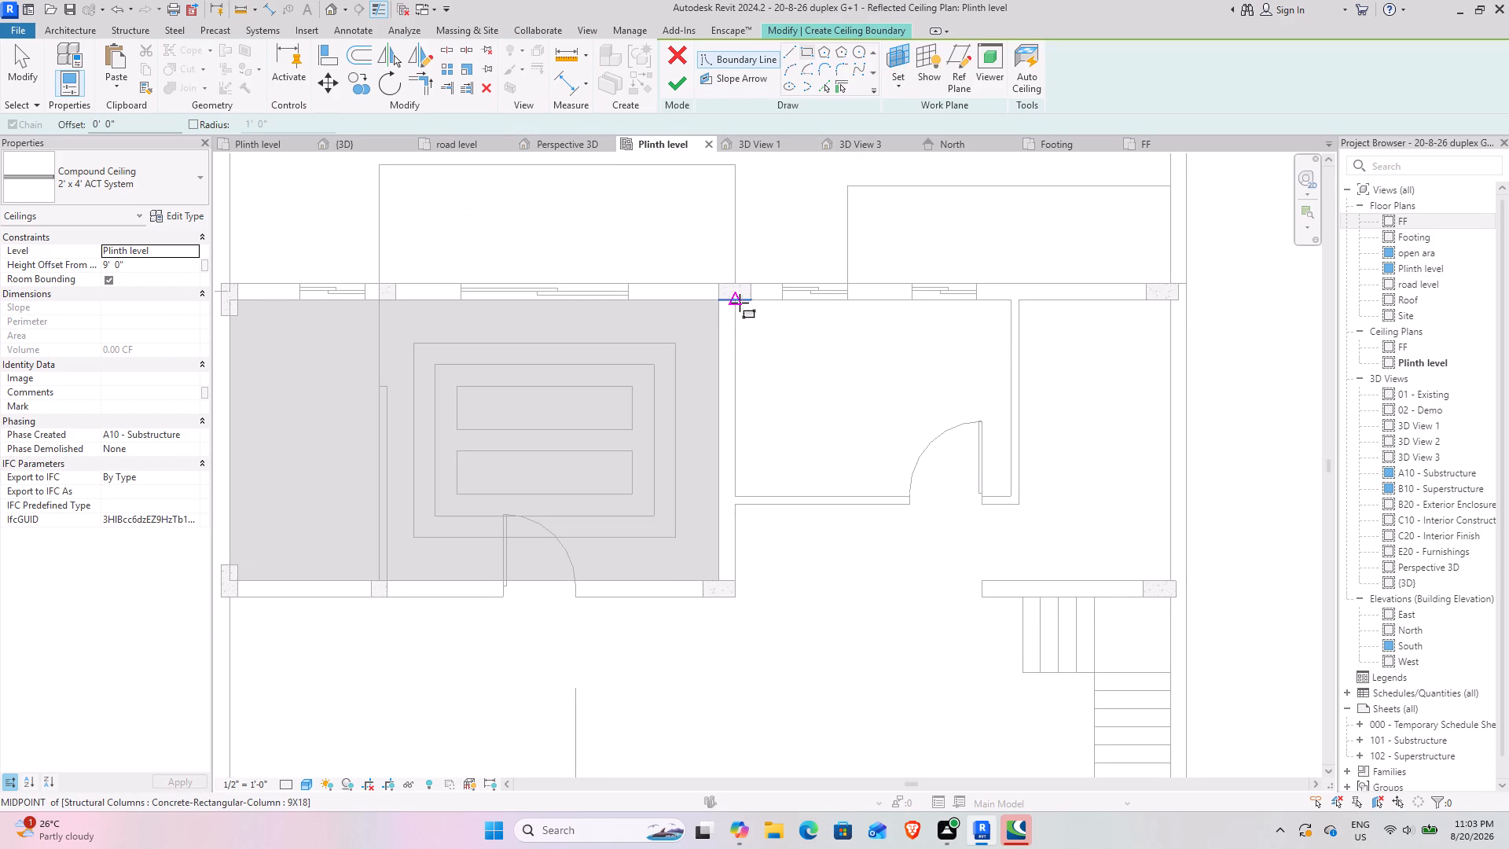
{"action": "left_click", "coordinate": [732, 300]}
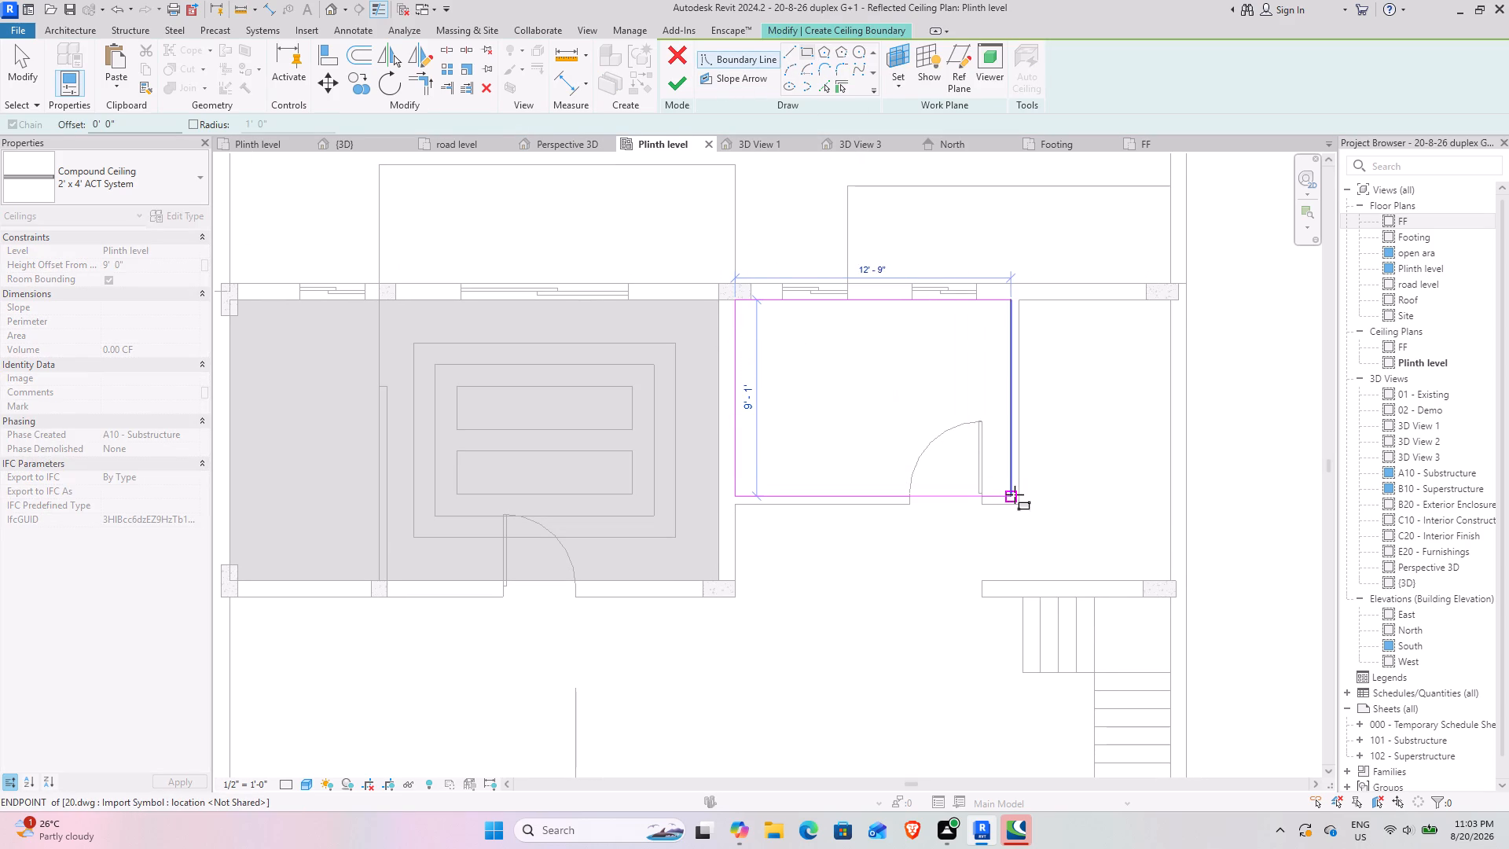
{"action": "left_click", "coordinate": [1012, 494]}
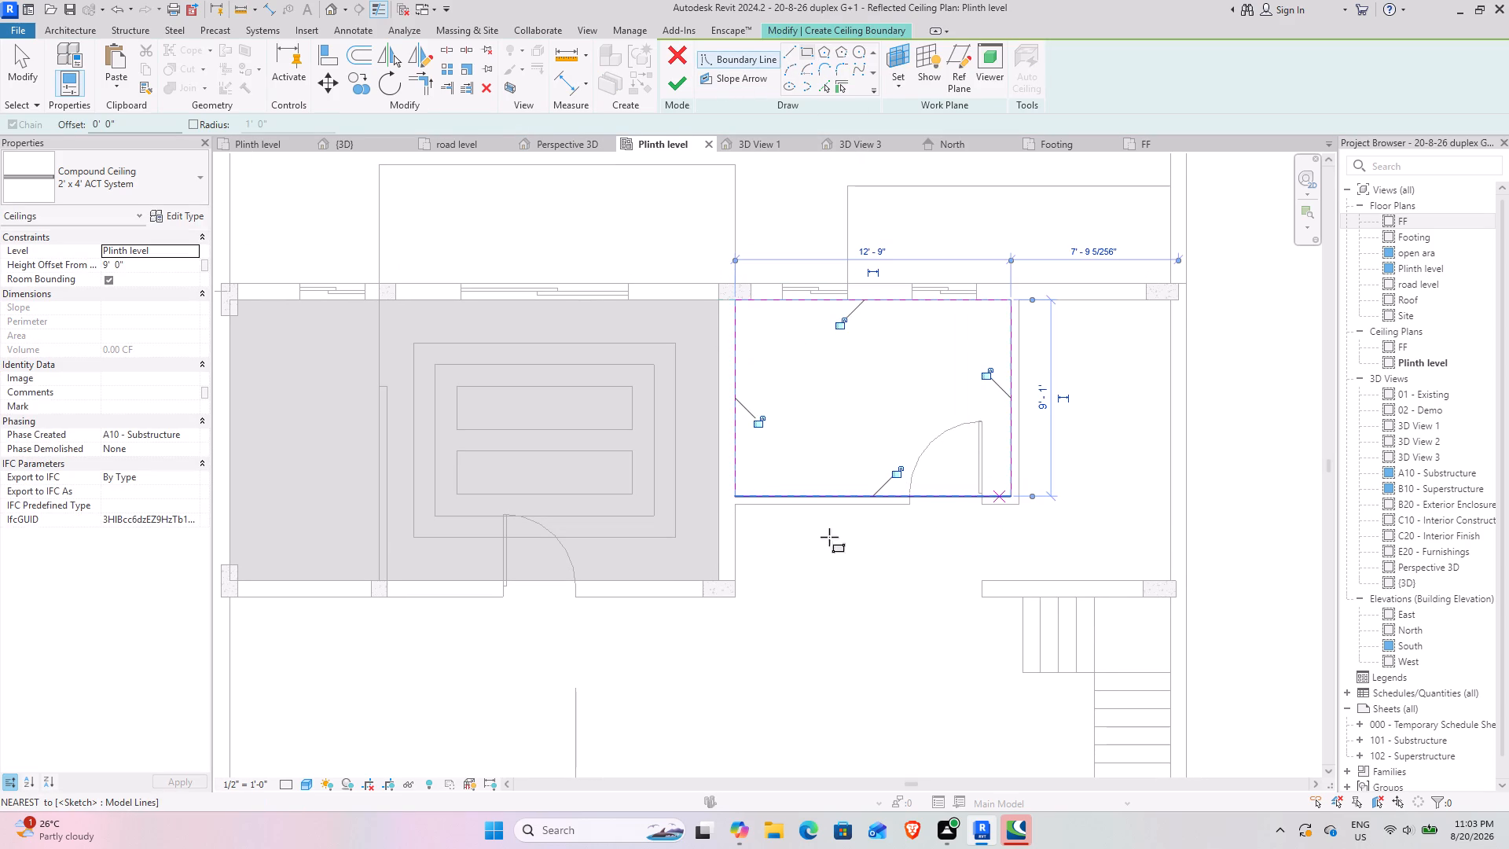
Sketch a second boundary rectangle, about 20'-1" by 3'-6 1/2", over the passage between that room and the staircase.
{"action": "left_click", "coordinate": [738, 506]}
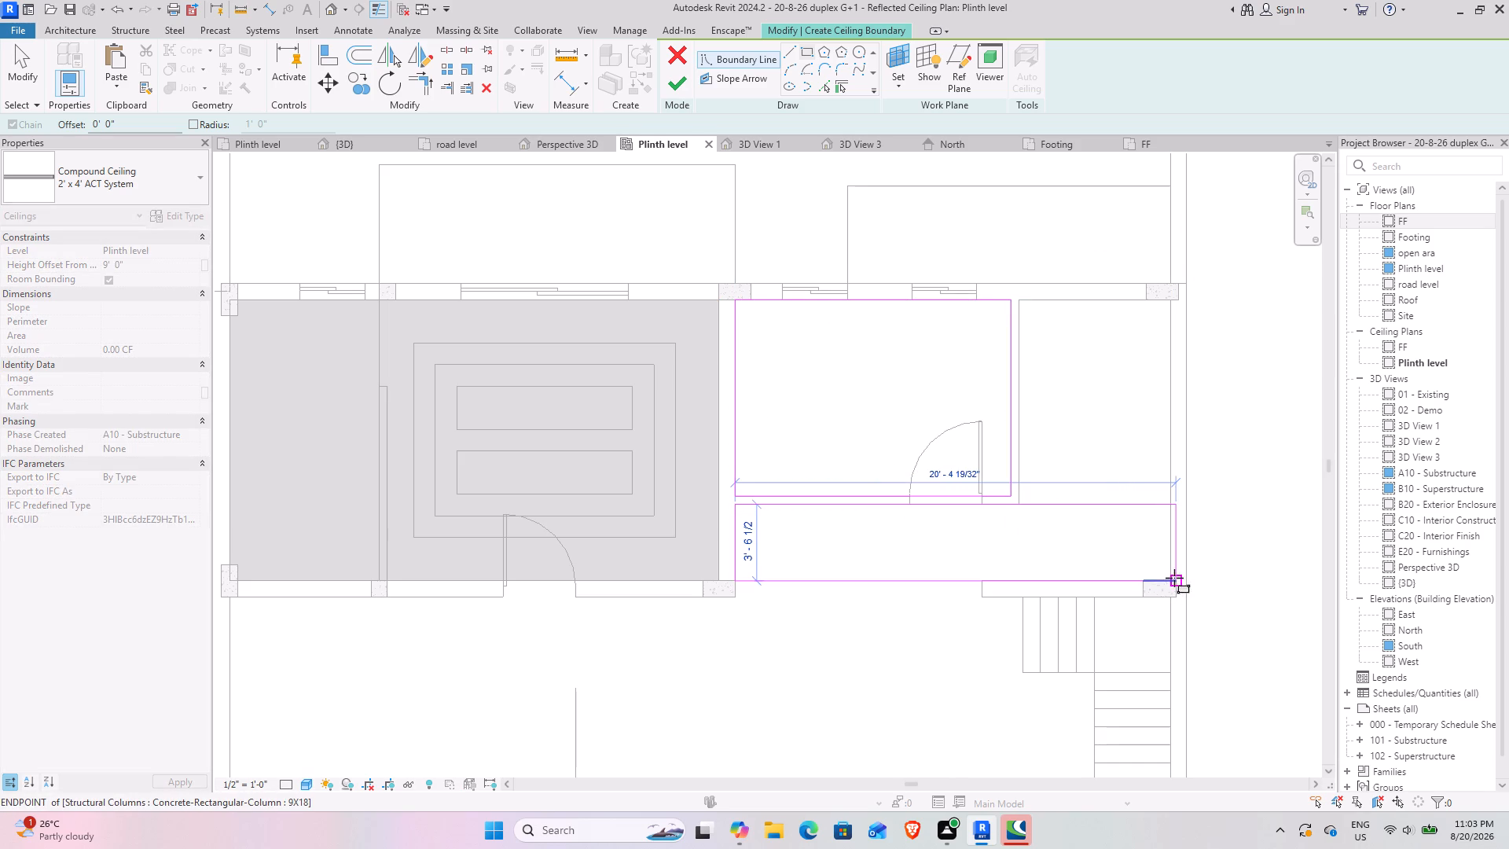
{"action": "scroll", "coordinate": [1167, 571], "scroll_direction": "up", "scroll_amount": 2}
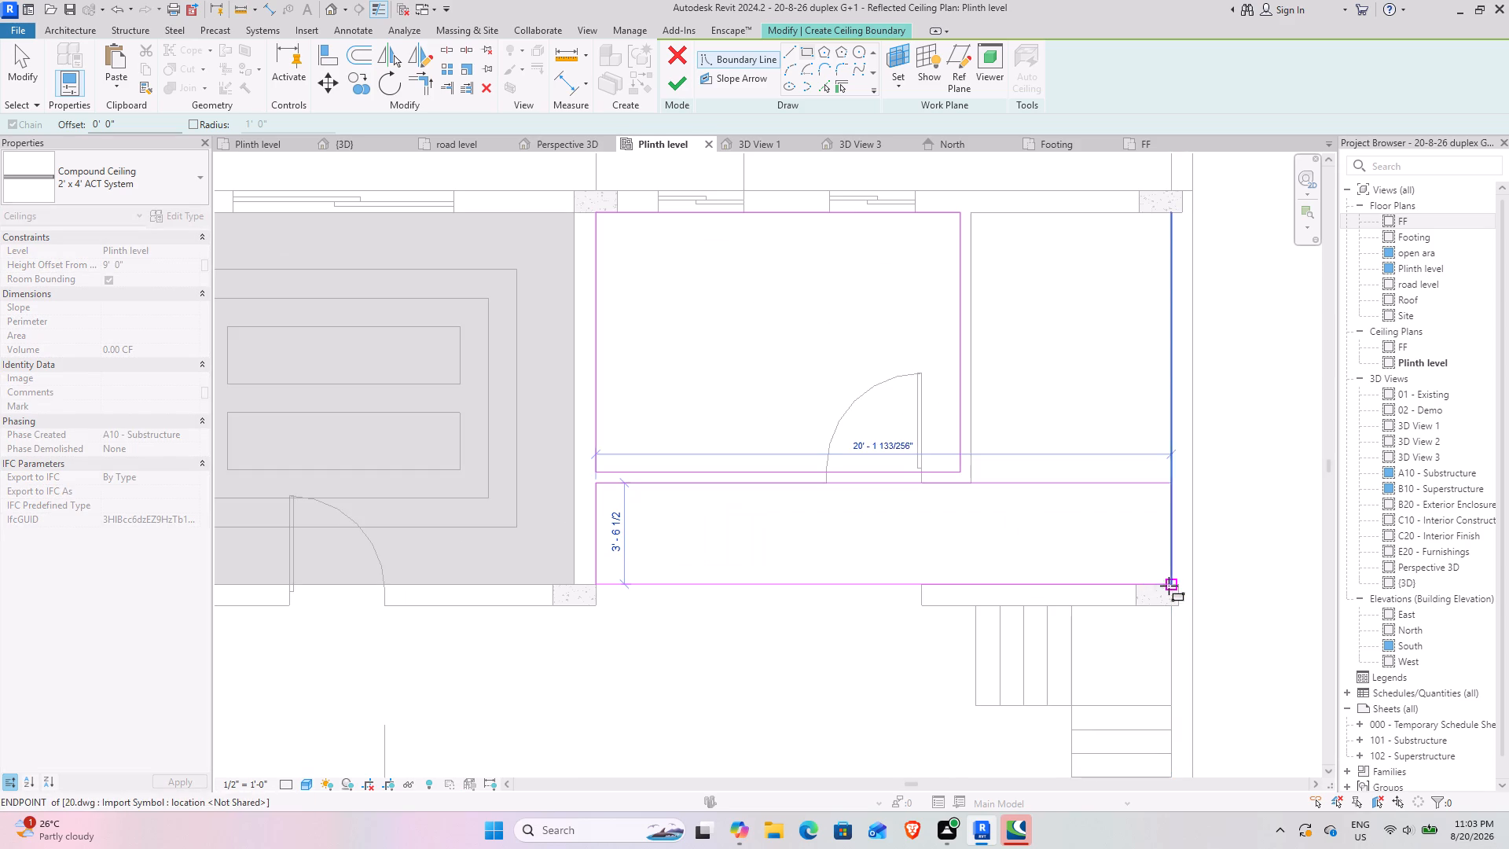
{"action": "scroll", "coordinate": [1167, 583], "scroll_direction": "up", "scroll_amount": 6}
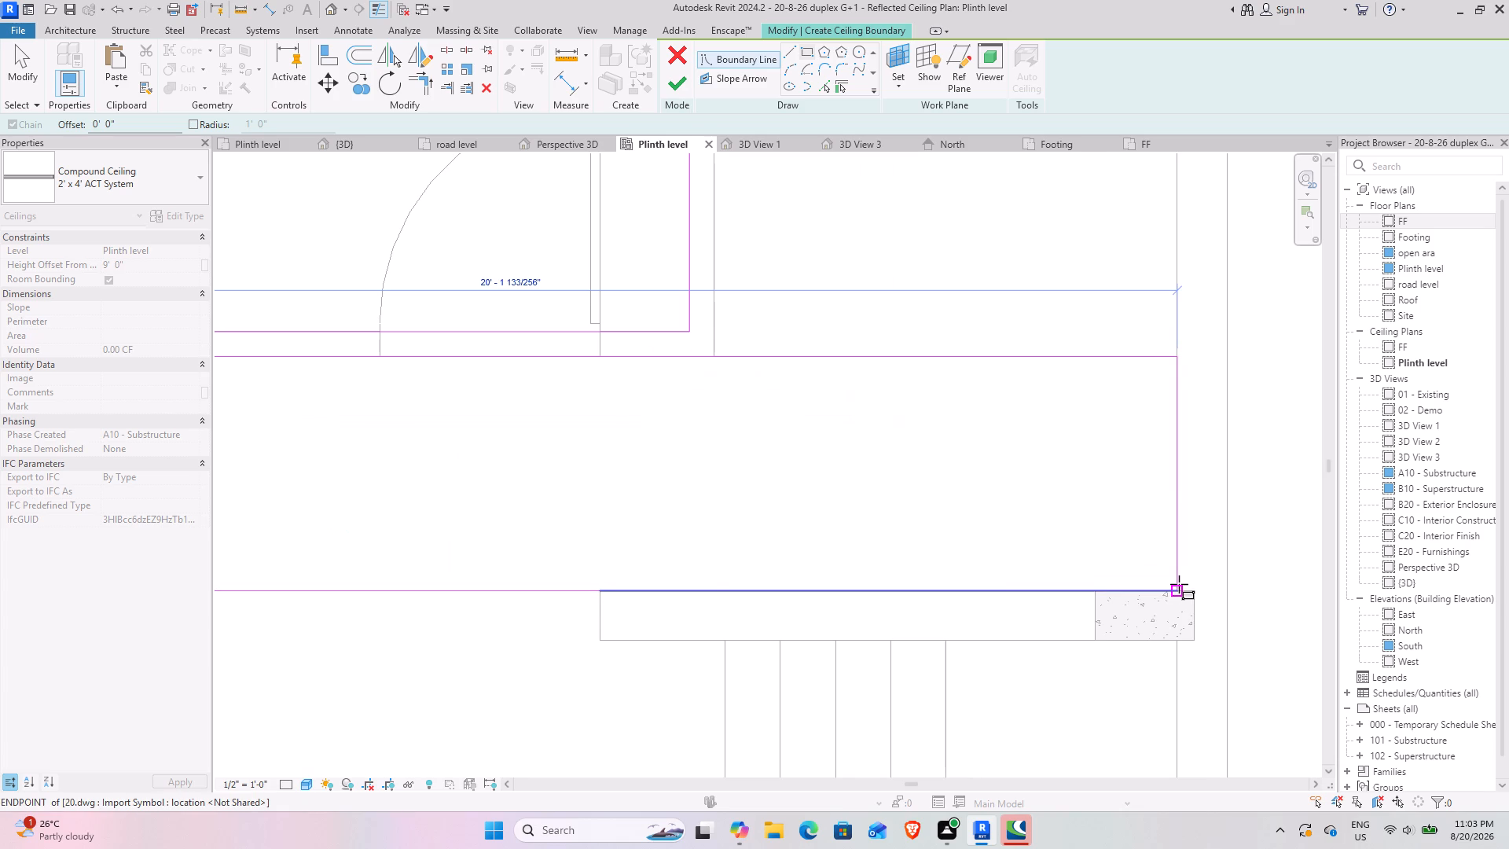
{"action": "left_click", "coordinate": [1179, 584]}
{"action": "middle_click_drag", "start_coordinate": [1009, 400], "coordinate": [1000, 522]}
{"action": "scroll", "coordinate": [972, 505], "scroll_direction": "down", "scroll_amount": 3}
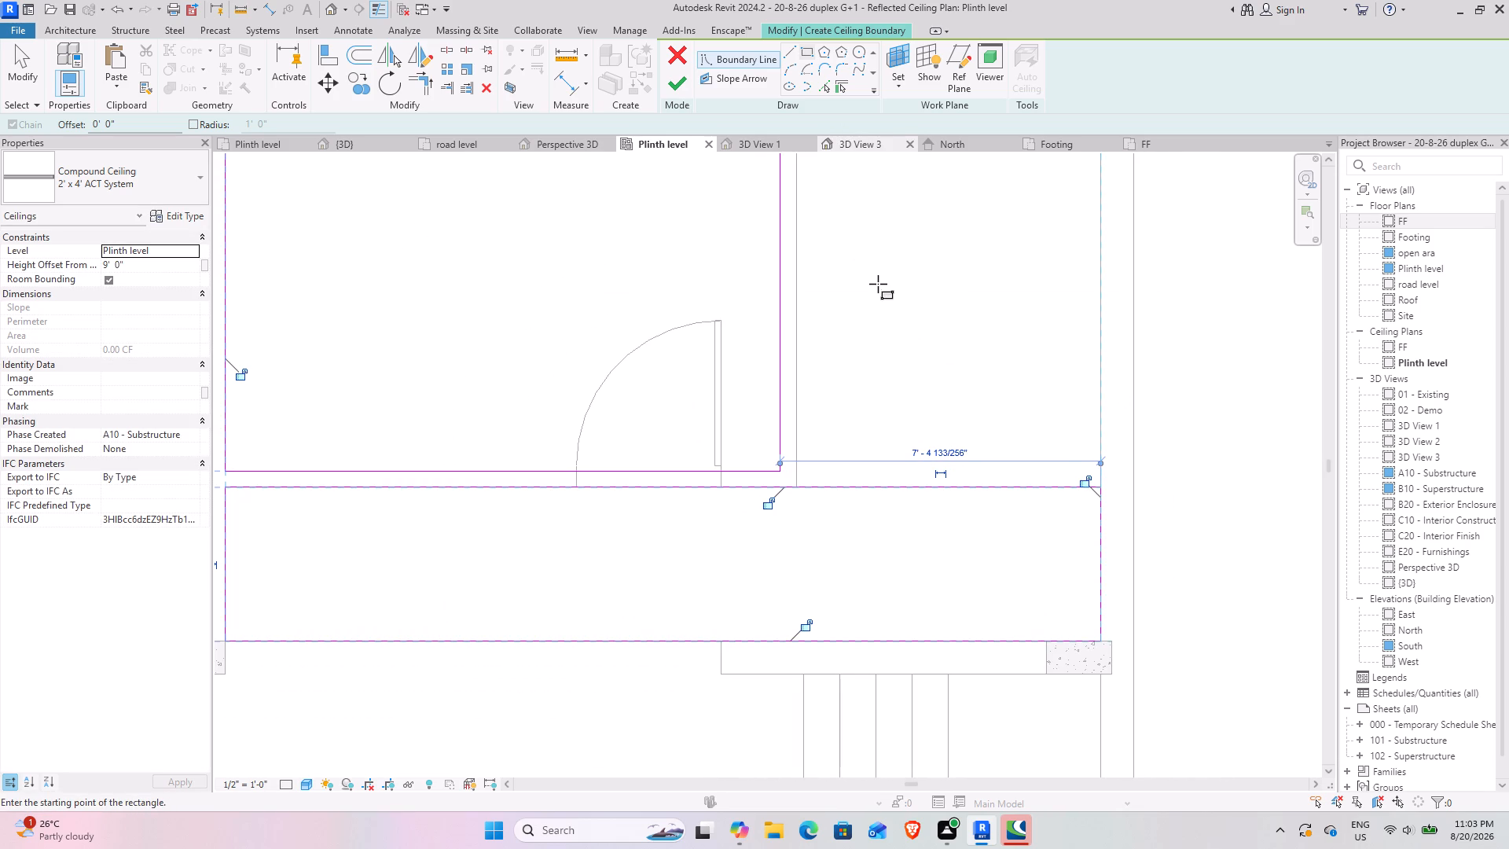
{"action": "key", "text": "Escape"}
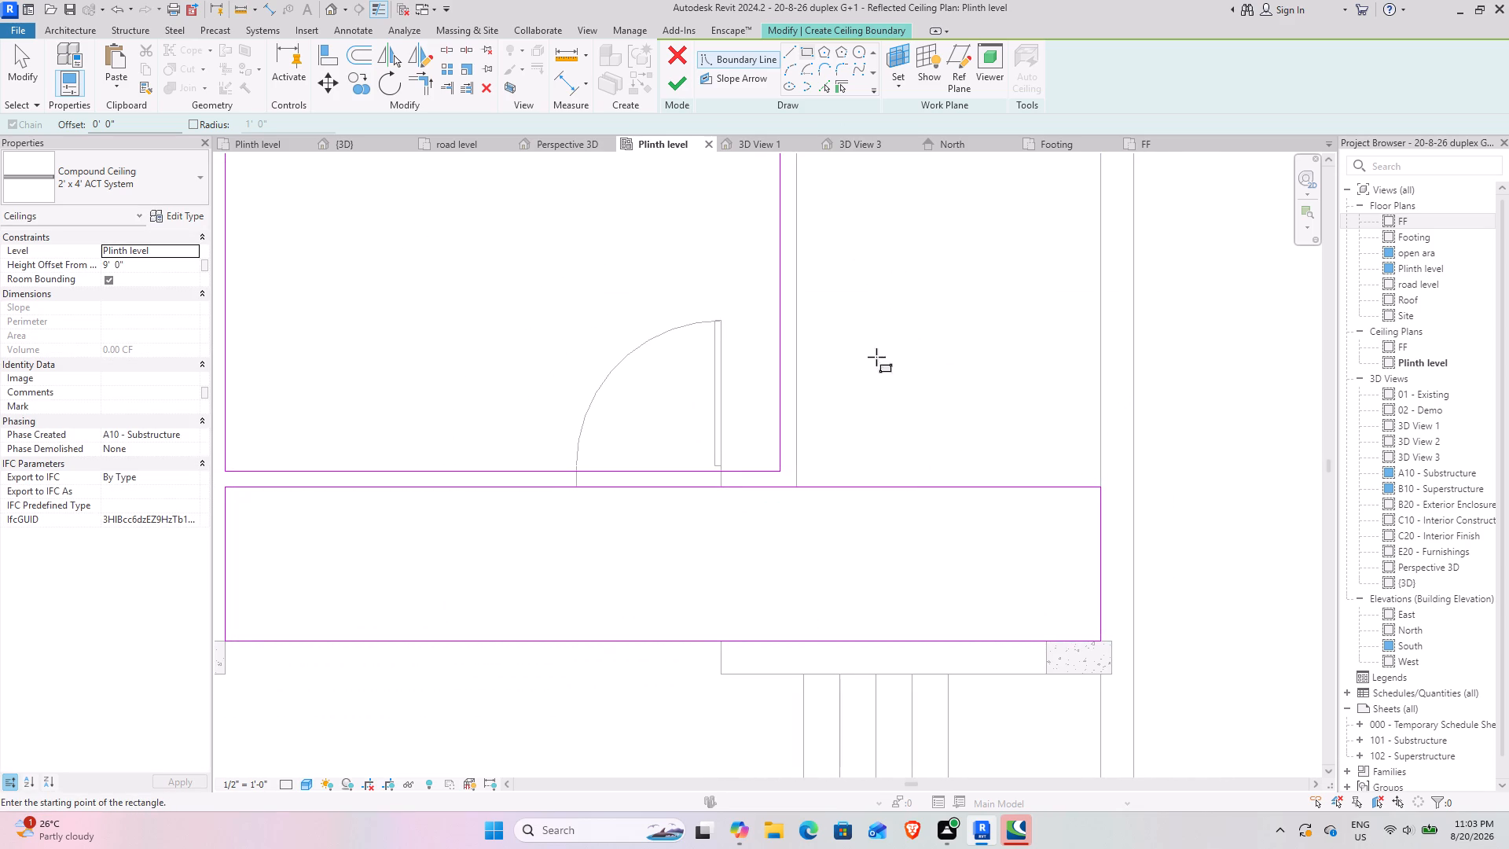
Split the passage rectangle's upper edge and sketch boundary lines around the adjoining side space, about 7' wide and 9'-5" long.
{"action": "middle_click_drag", "start_coordinate": [864, 382], "coordinate": [852, 388]}
{"action": "left_click", "coordinate": [443, 43]}
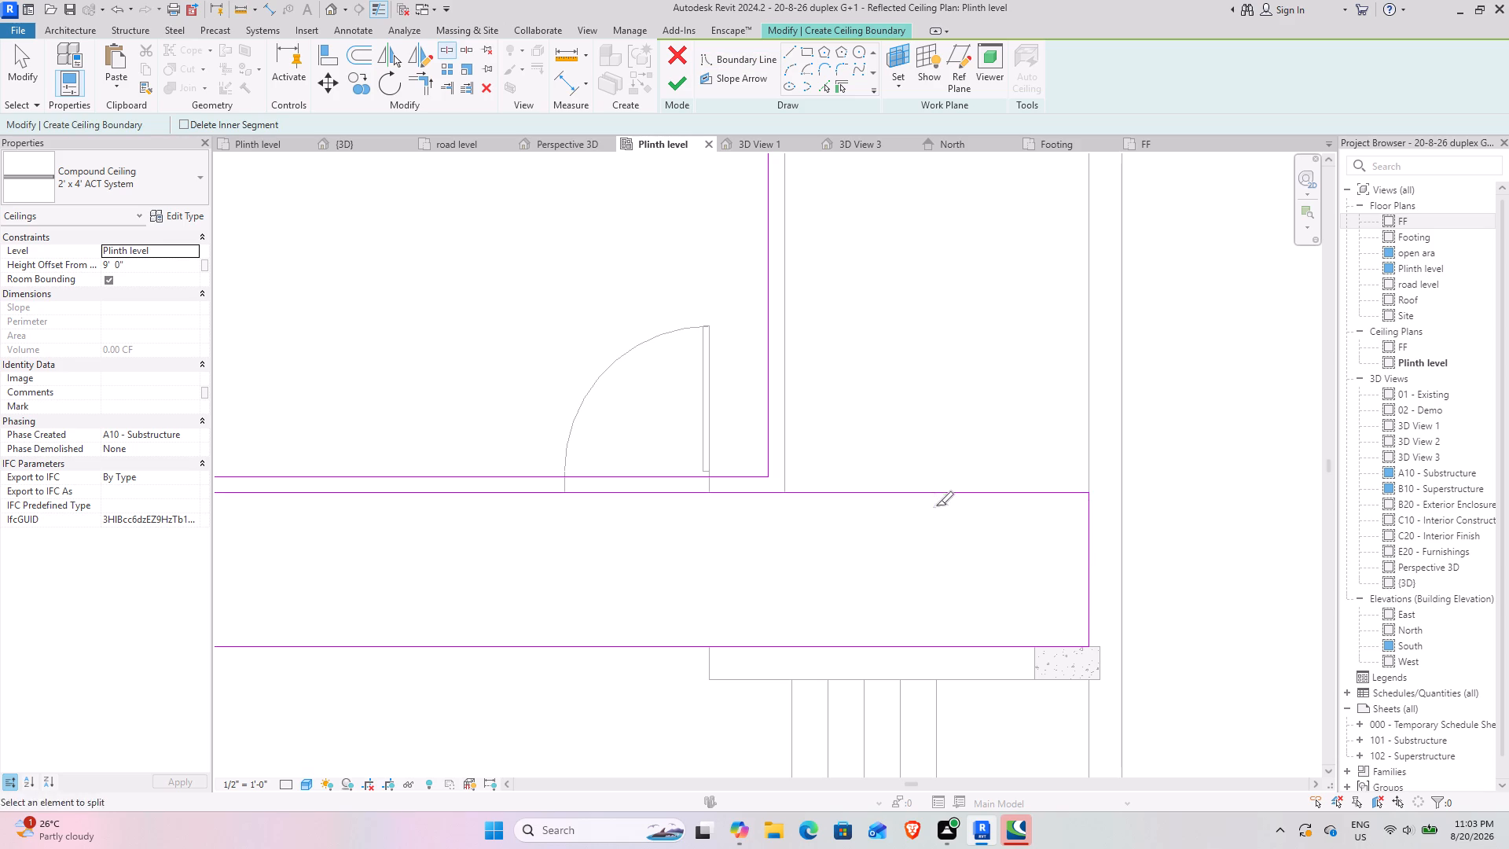
{"action": "left_click", "coordinate": [936, 496]}
{"action": "middle_click_drag", "start_coordinate": [862, 306], "coordinate": [771, 536]}
{"action": "middle_click_drag", "start_coordinate": [778, 461], "coordinate": [766, 358]}
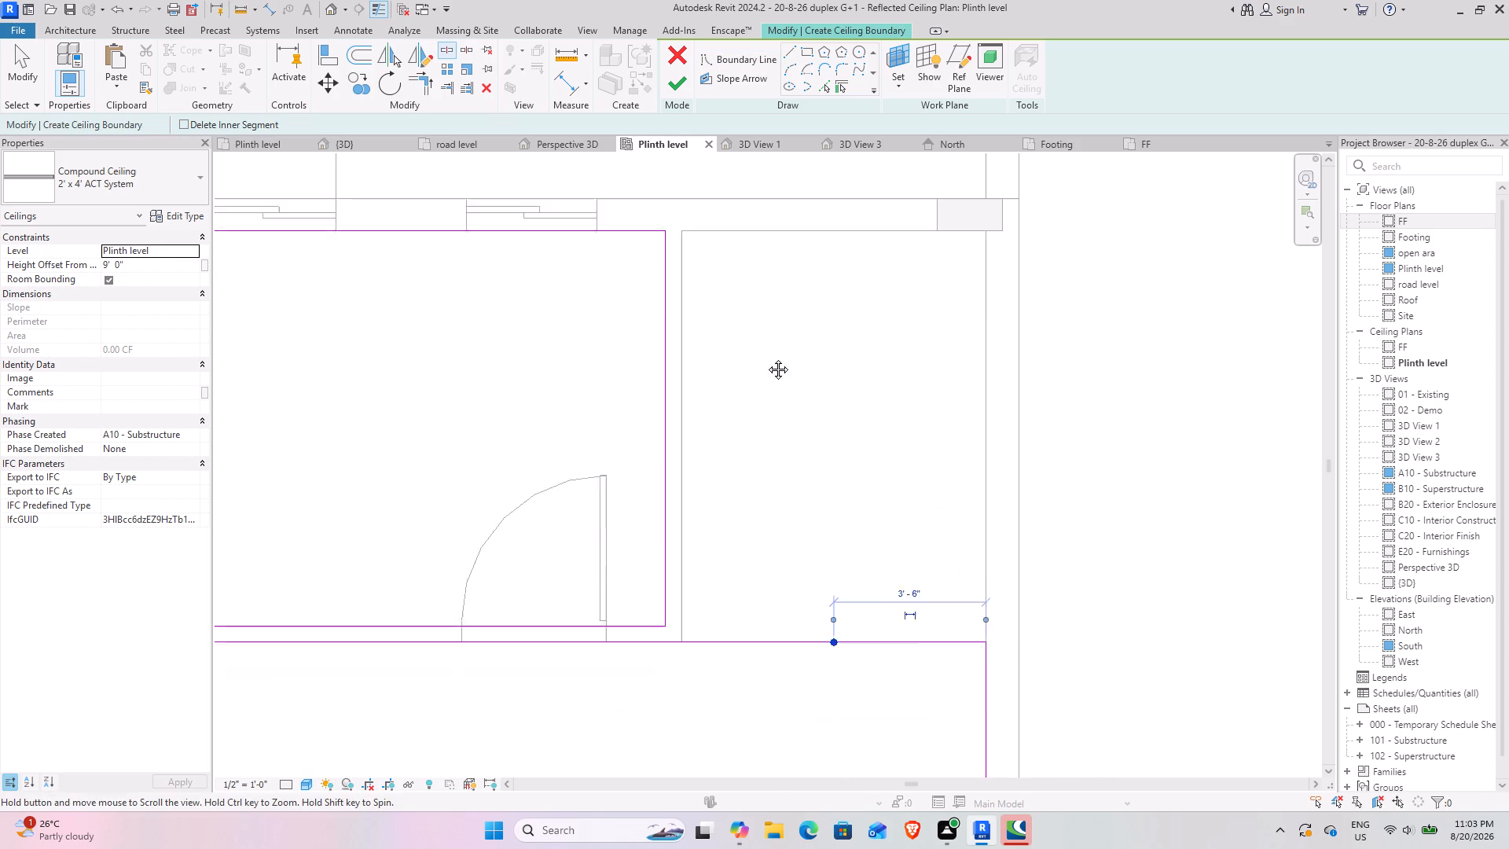
{"action": "middle_click_drag", "start_coordinate": [766, 358], "coordinate": [766, 356]}
{"action": "left_click", "coordinate": [795, 50]}
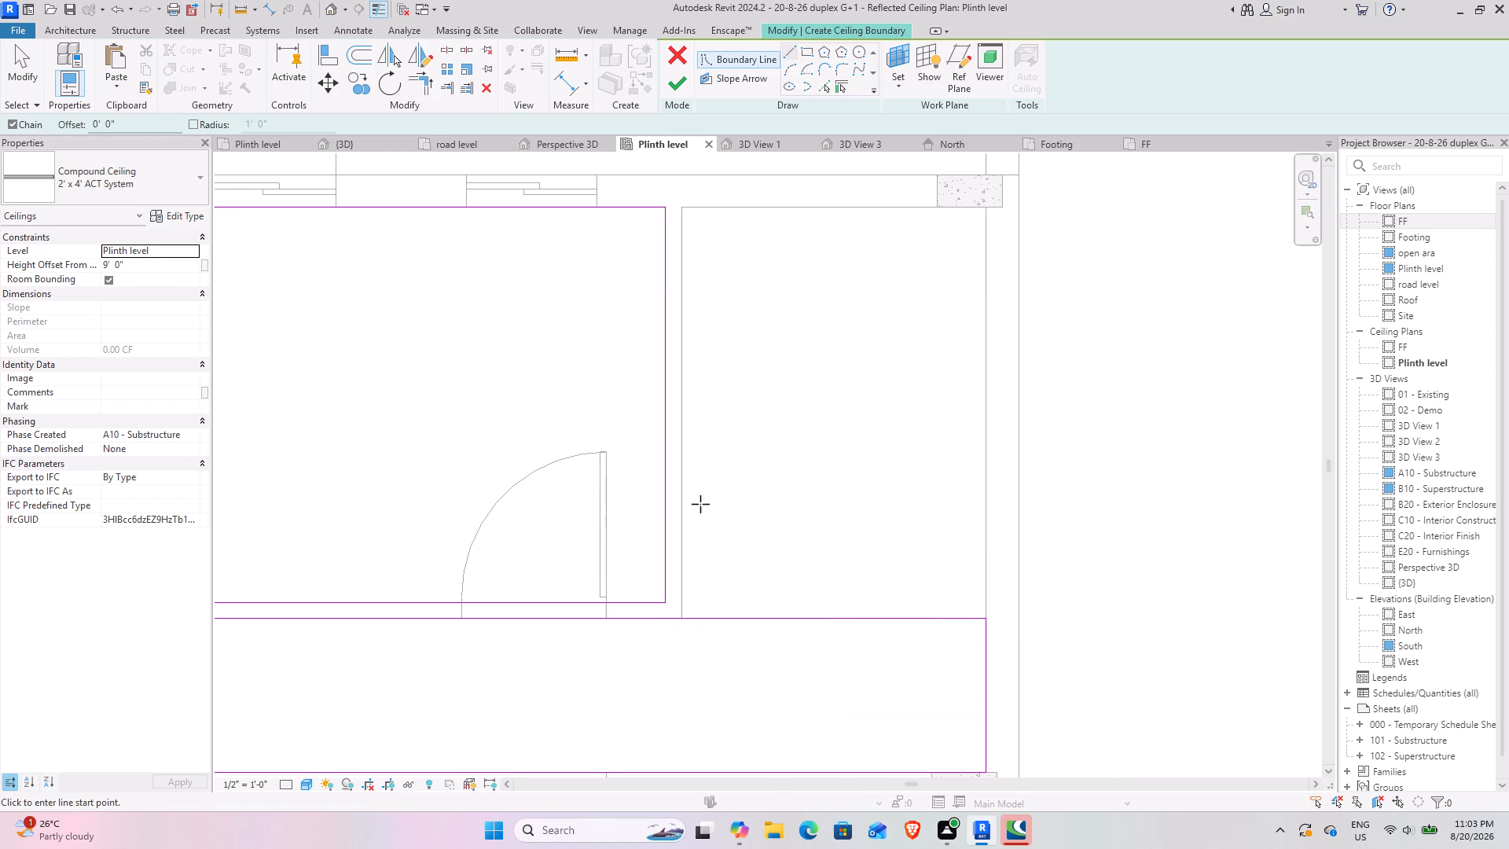
{"action": "left_click", "coordinate": [684, 614]}
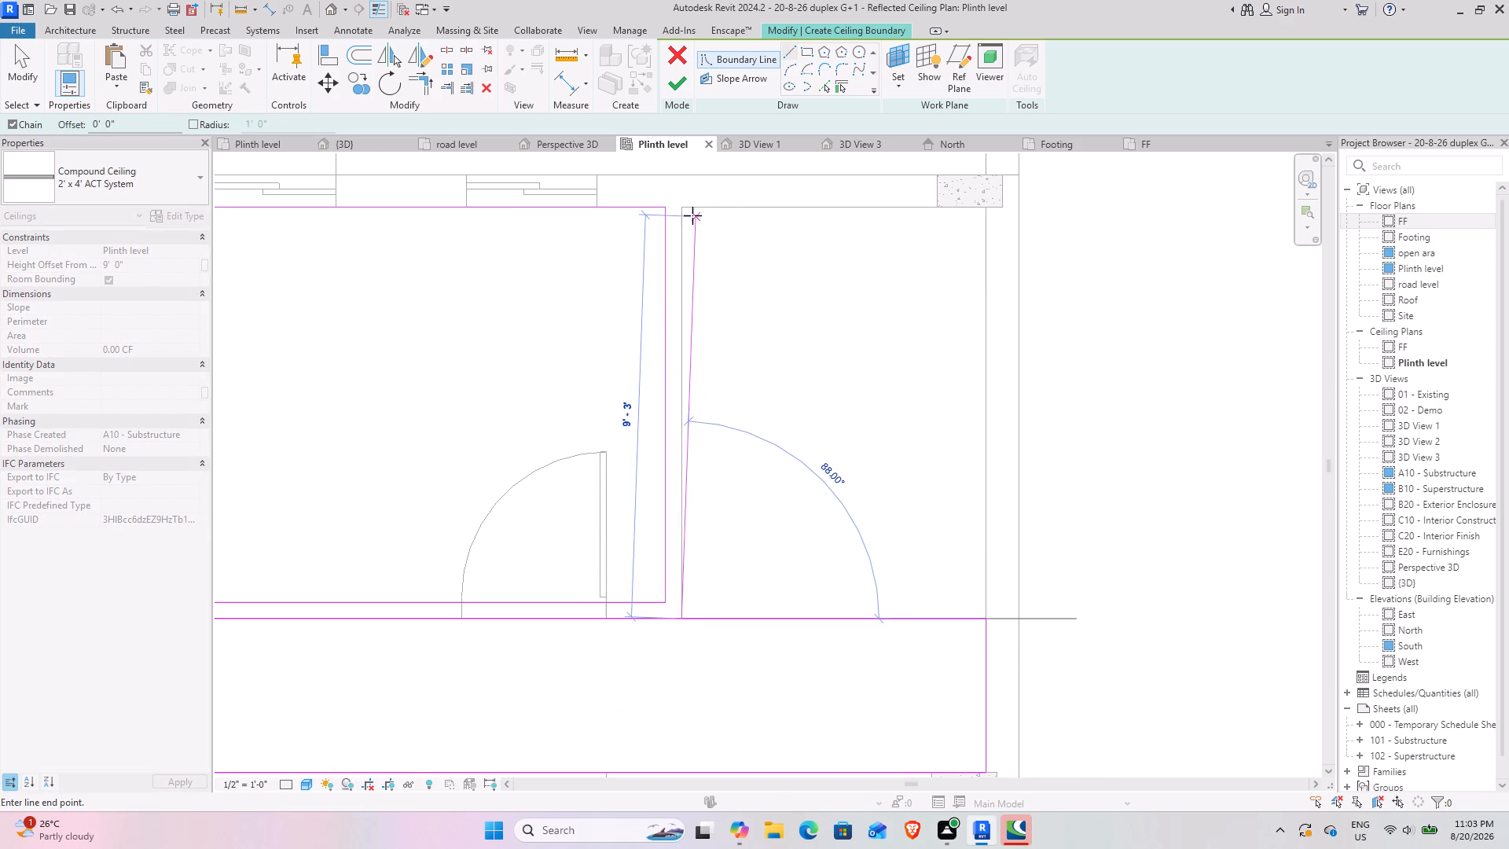
{"action": "left_click", "coordinate": [684, 209]}
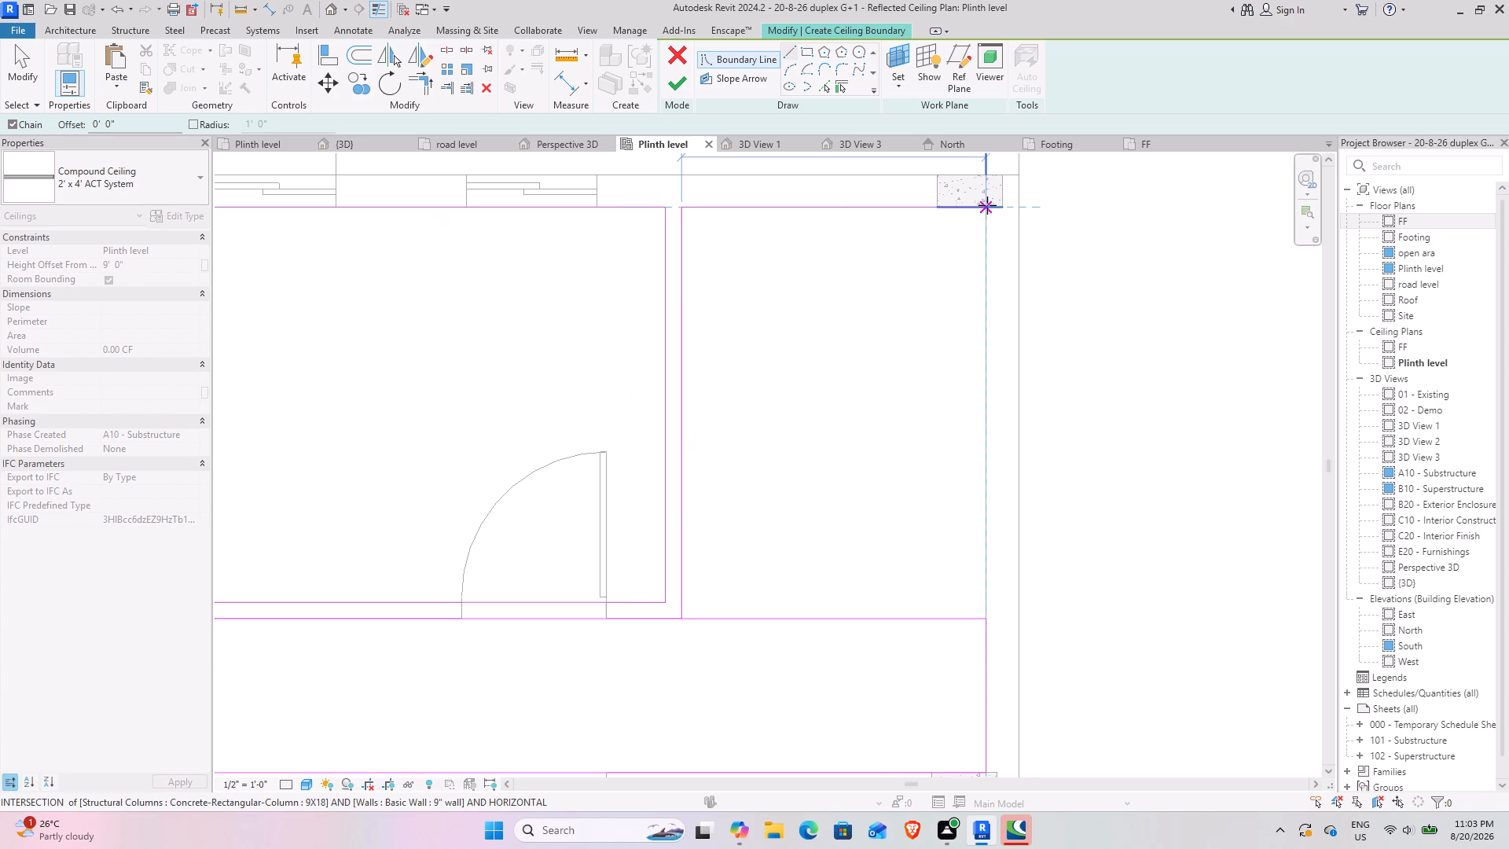
{"action": "left_click", "coordinate": [987, 205]}
{"action": "left_click", "coordinate": [989, 622]}
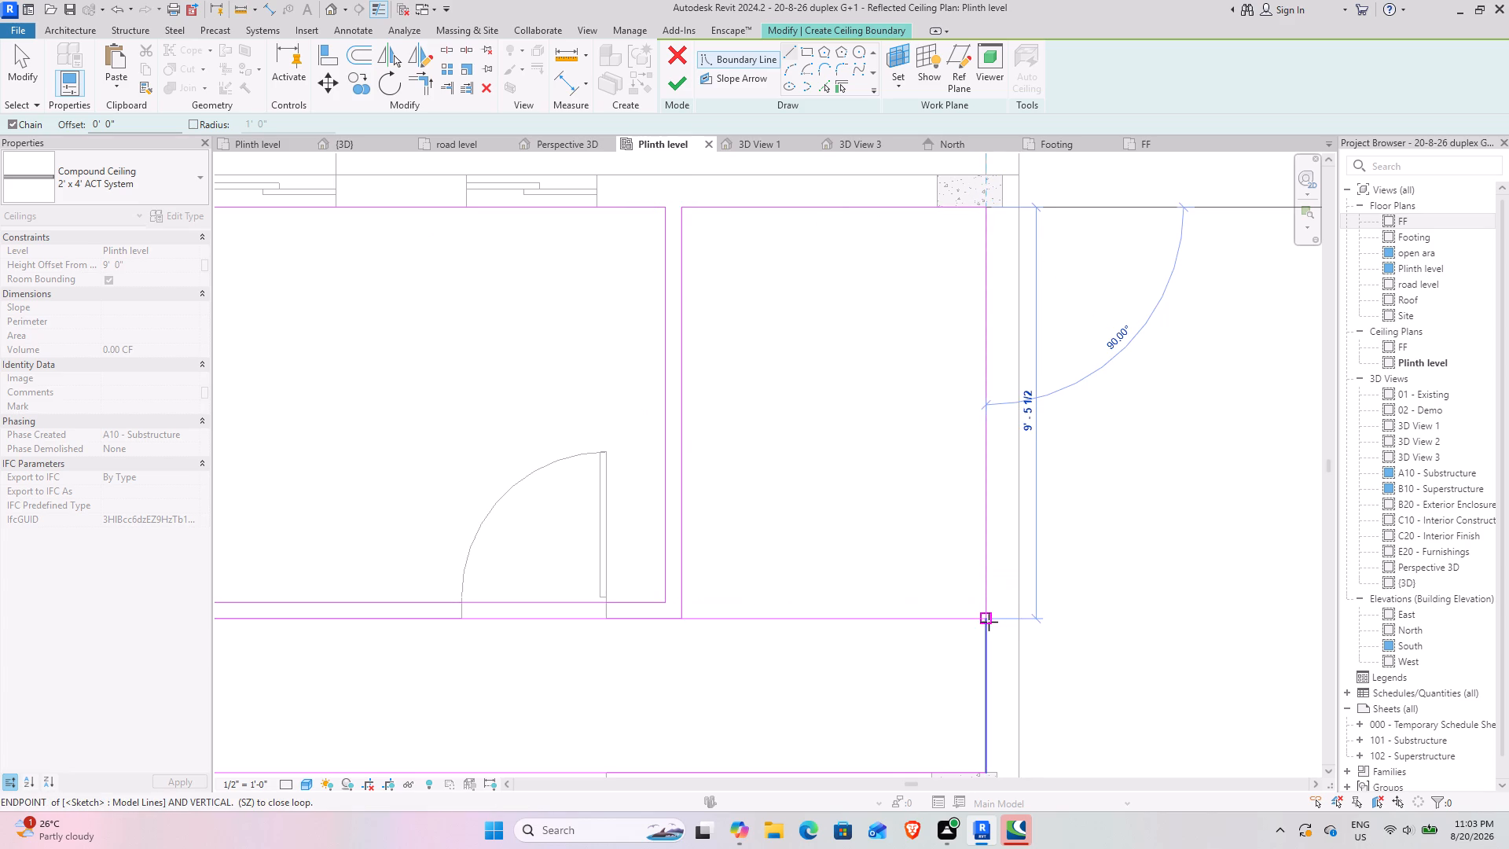
Trim the passage edge to the side space's inner line and delete the leftover segment, forming one L-shaped boundary.
{"action": "left_click", "coordinate": [426, 76]}
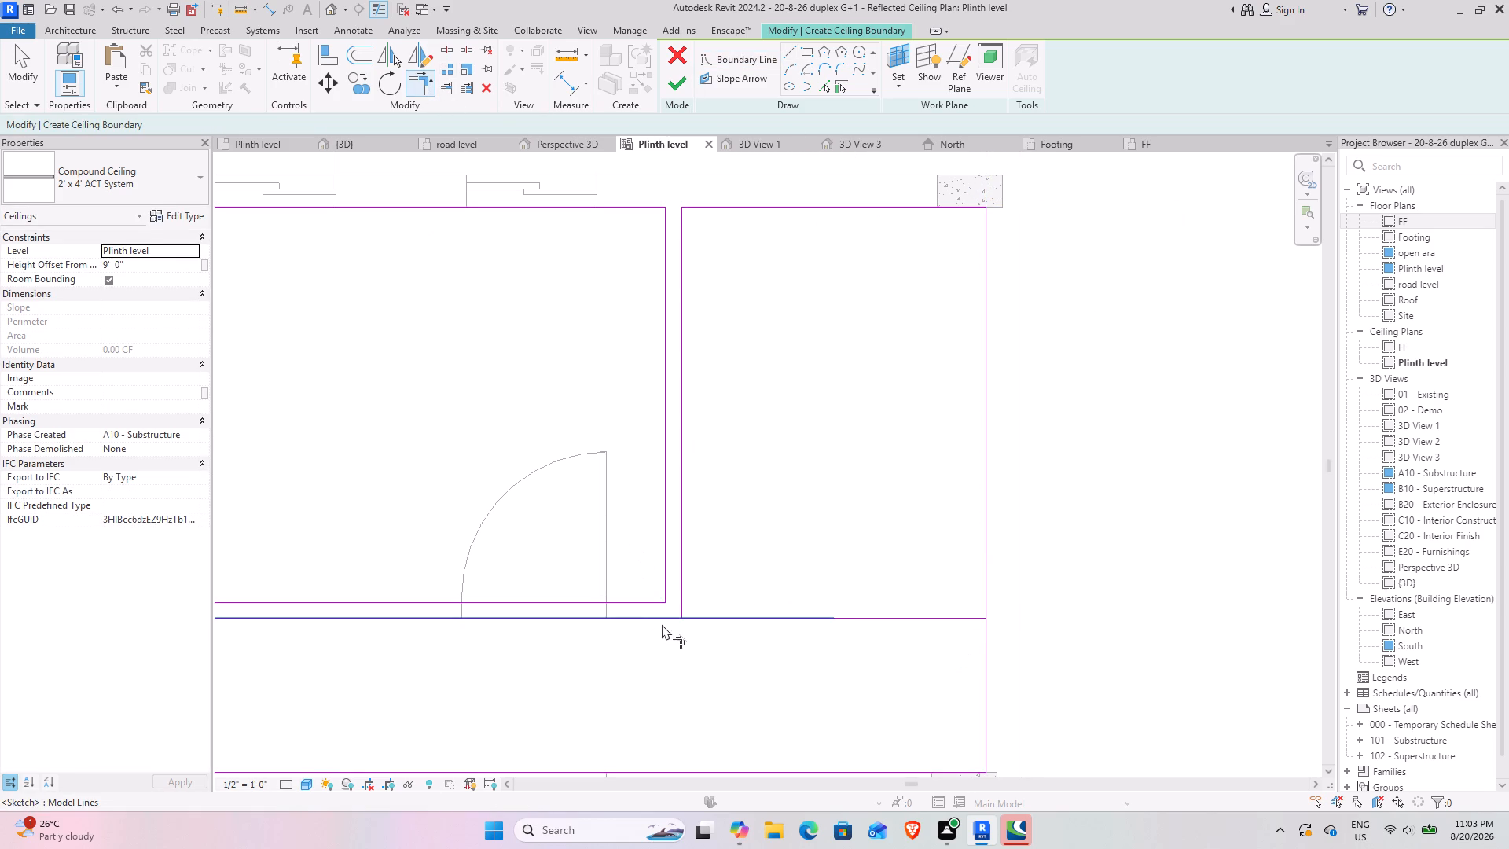
{"action": "left_click", "coordinate": [662, 624]}
{"action": "left_click", "coordinate": [682, 576]}
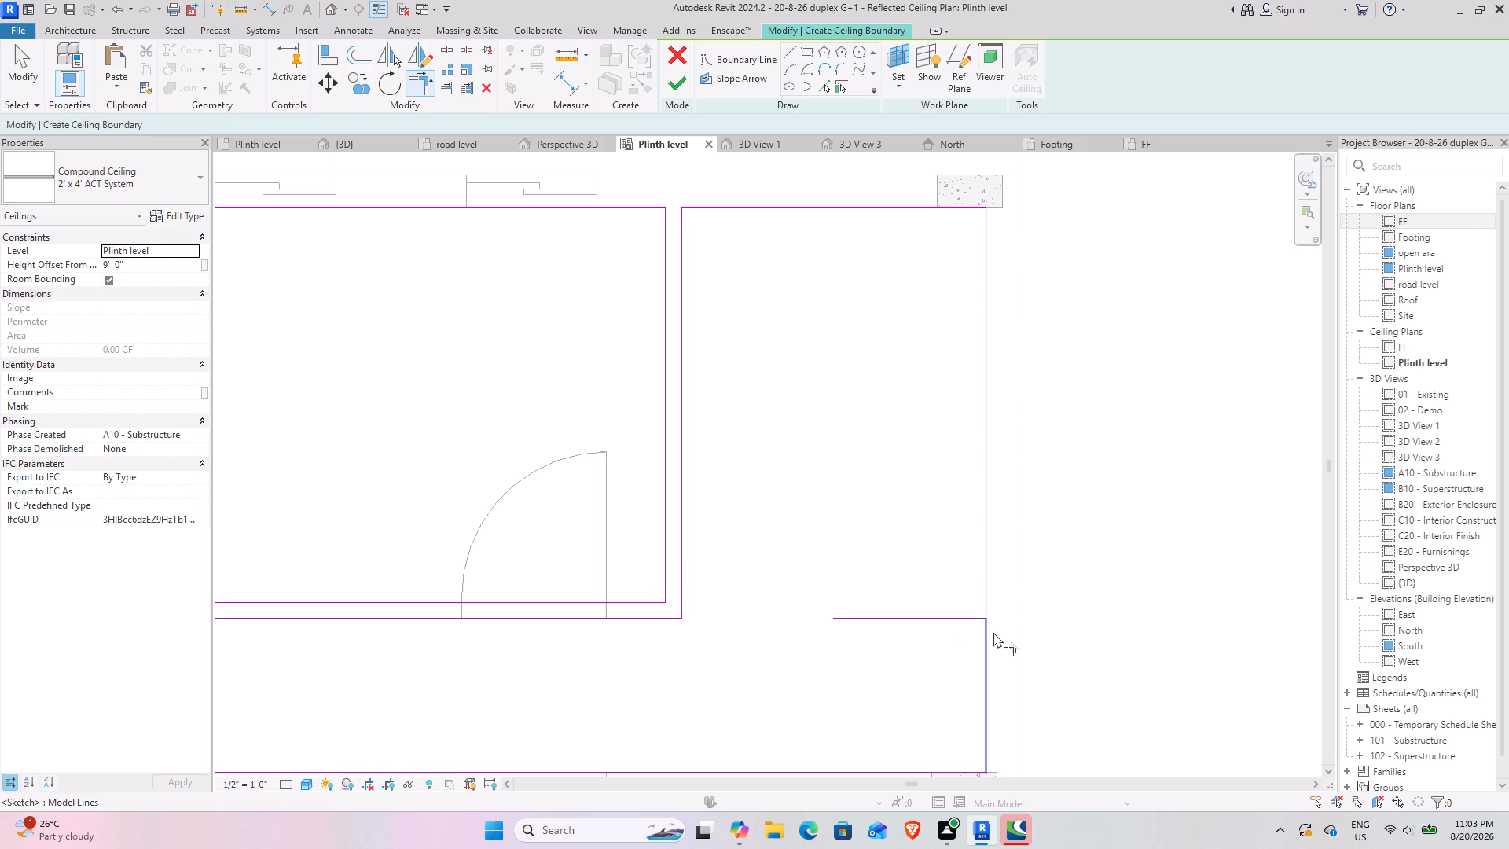
{"action": "key", "text": "Escape"}
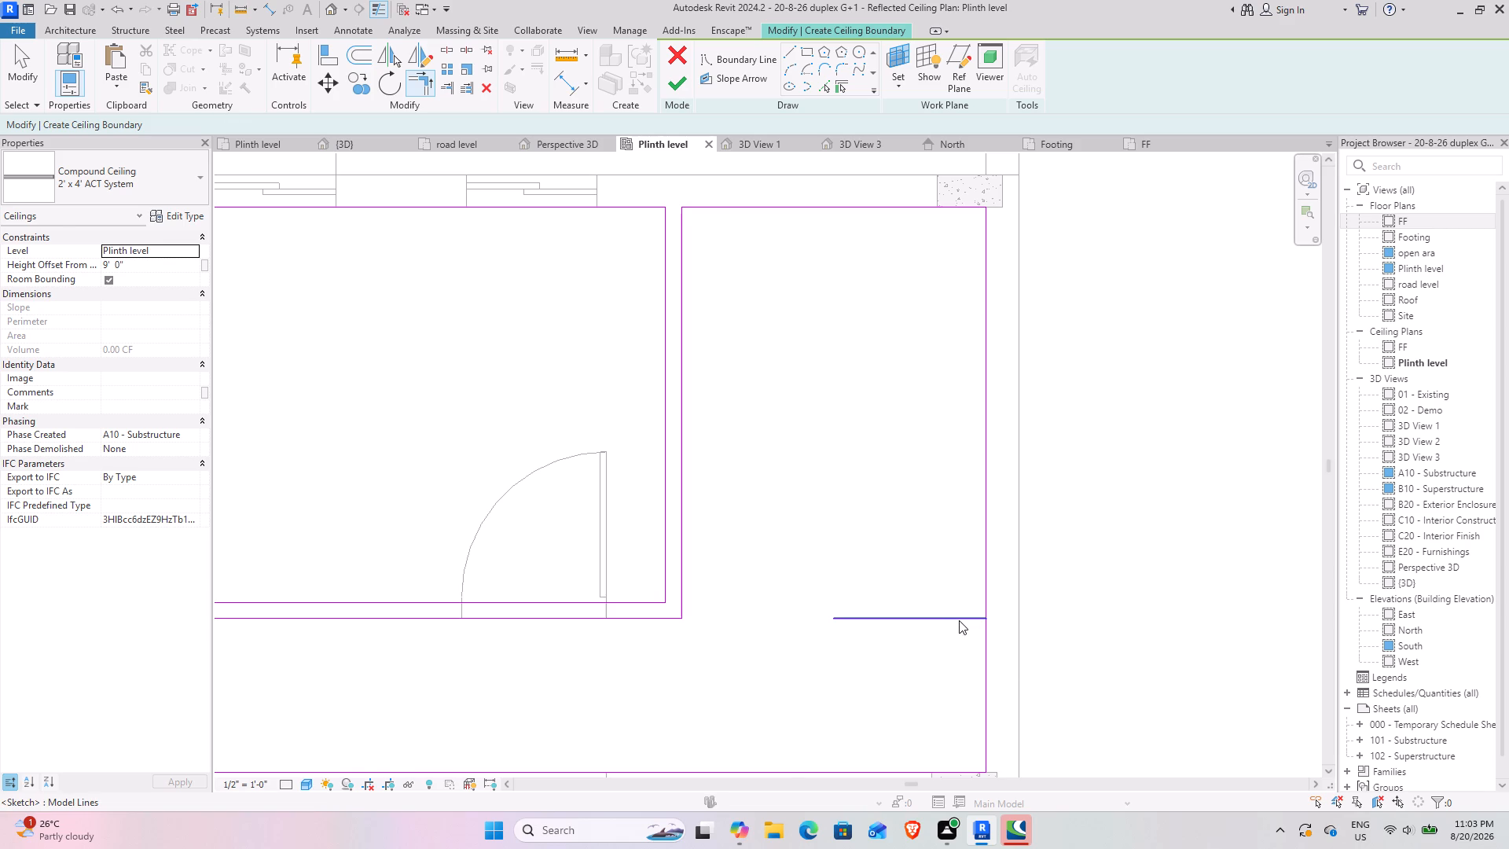
{"action": "left_click", "coordinate": [959, 620]}
{"action": "left_click", "coordinate": [488, 79]}
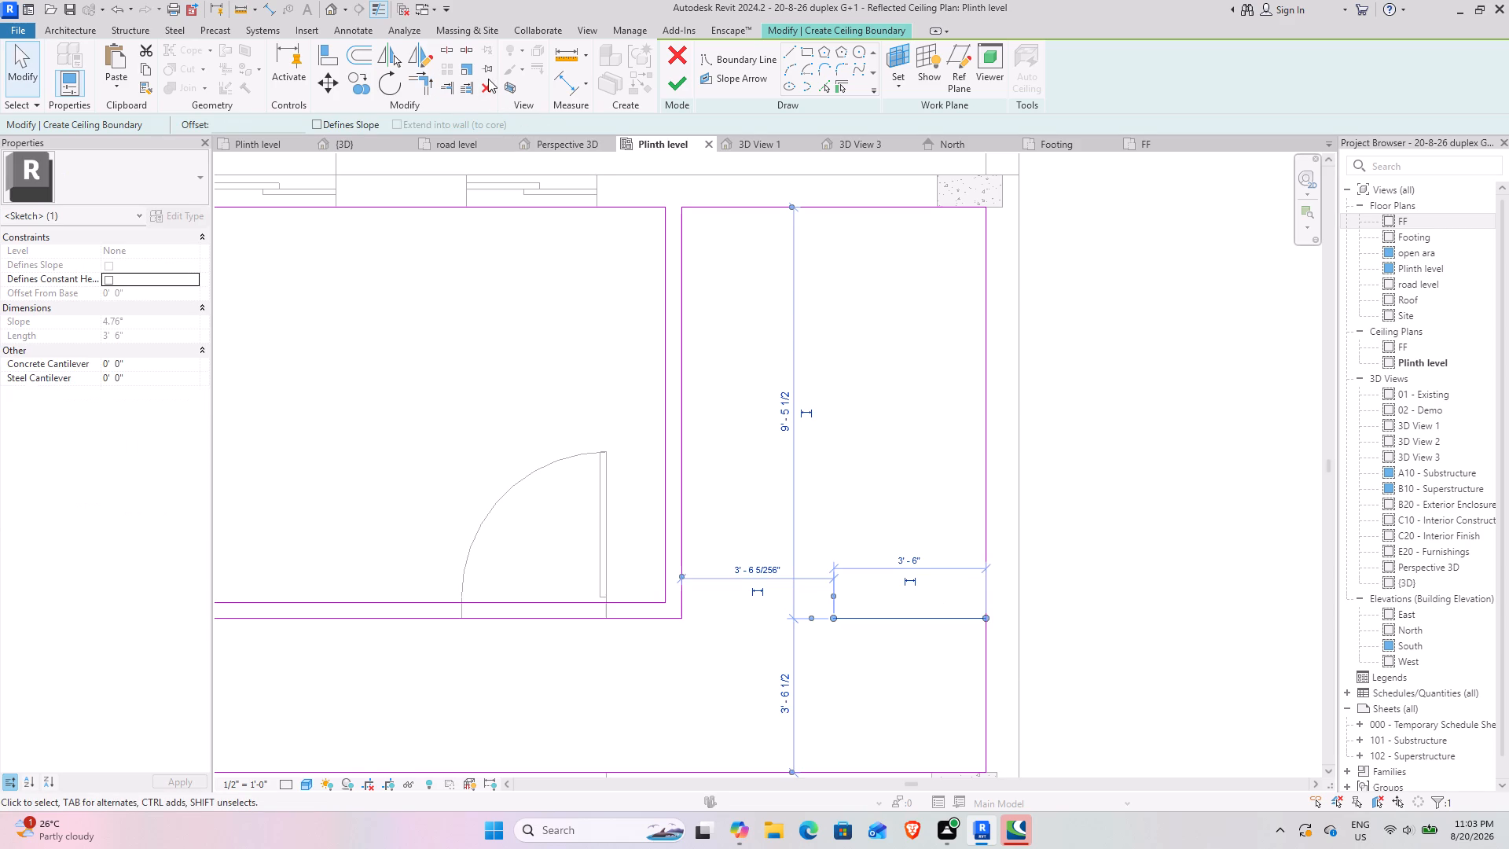
{"action": "left_click", "coordinate": [484, 84]}
Sketch a rectangular ceiling boundary over the hall, 14'-6" deep, from its far wall corner to the staircase's first riser line.
{"action": "scroll", "coordinate": [762, 387], "scroll_direction": "down", "scroll_amount": 2}
{"action": "middle_click_drag", "start_coordinate": [696, 430], "coordinate": [754, 336]}
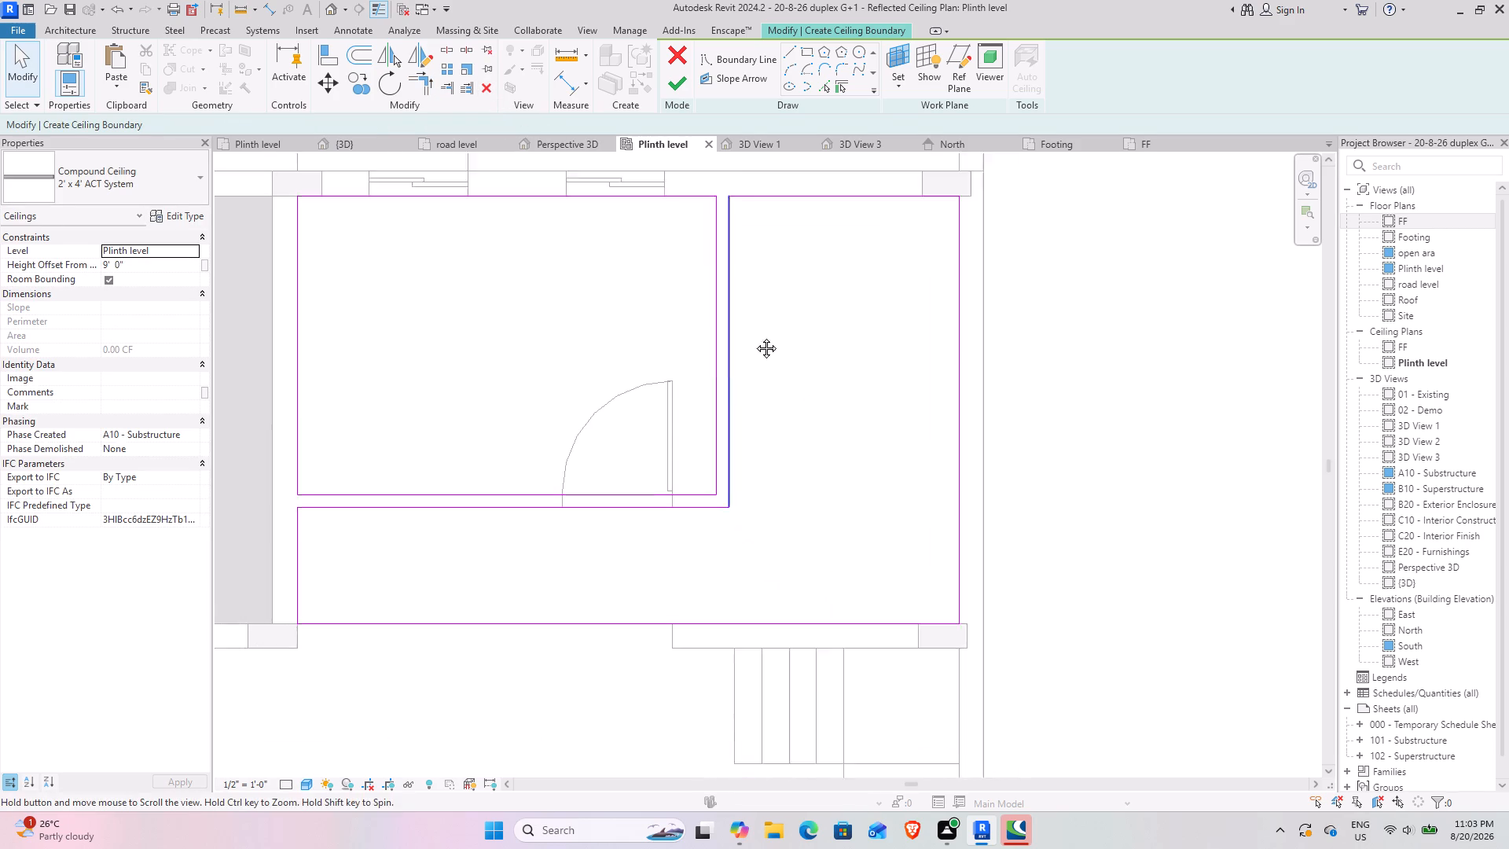
{"action": "middle_click_drag", "start_coordinate": [754, 336], "coordinate": [885, 220]}
{"action": "scroll", "coordinate": [670, 504], "scroll_direction": "down", "scroll_amount": 3}
{"action": "middle_click_drag", "start_coordinate": [610, 564], "coordinate": [726, 360]}
{"action": "scroll", "coordinate": [726, 360], "scroll_direction": "down", "scroll_amount": 2}
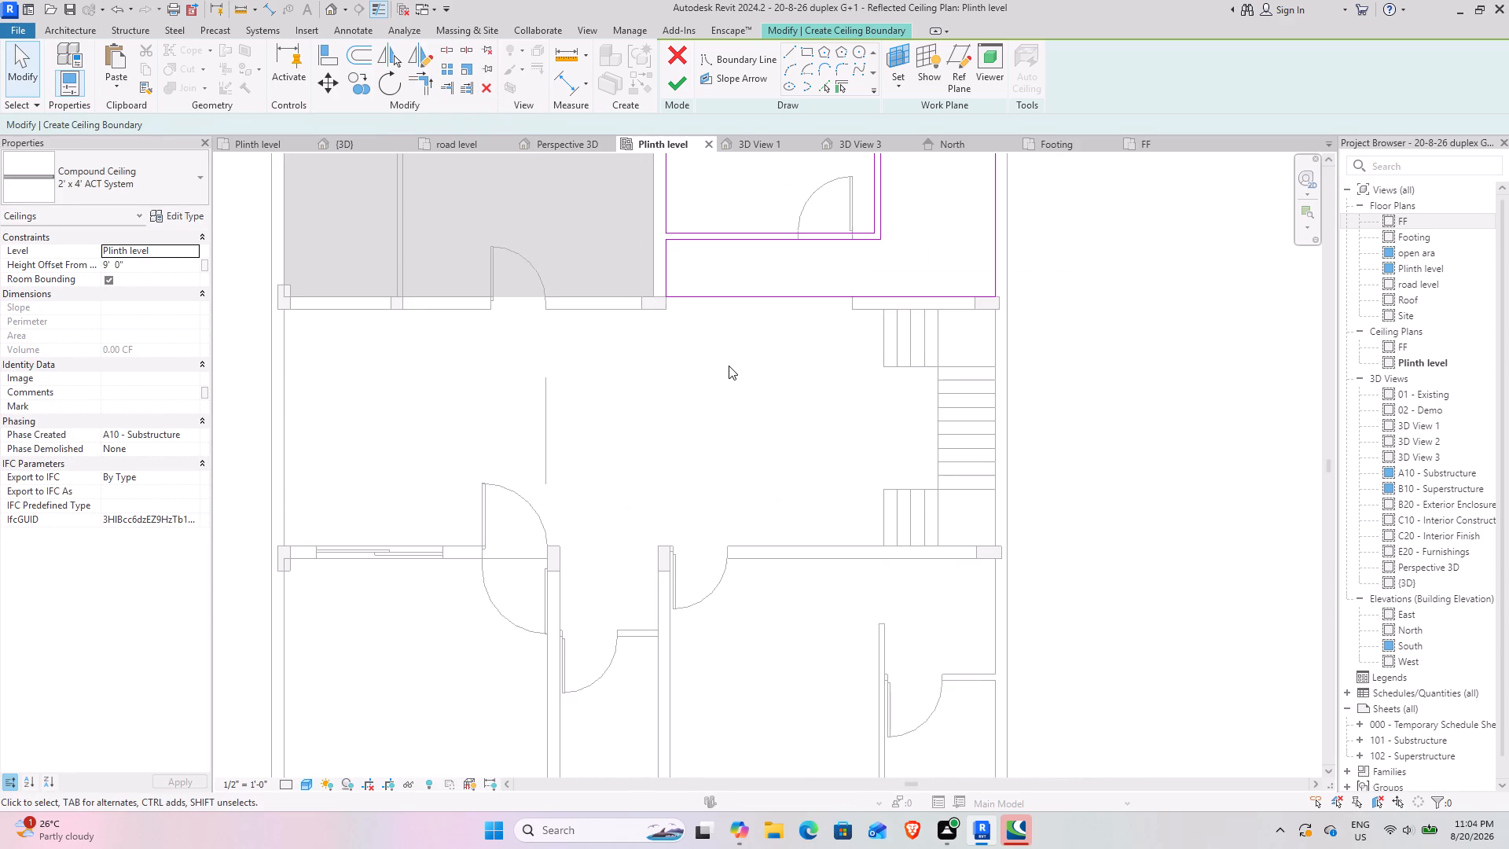
{"action": "middle_click_drag", "start_coordinate": [677, 382], "coordinate": [738, 377]}
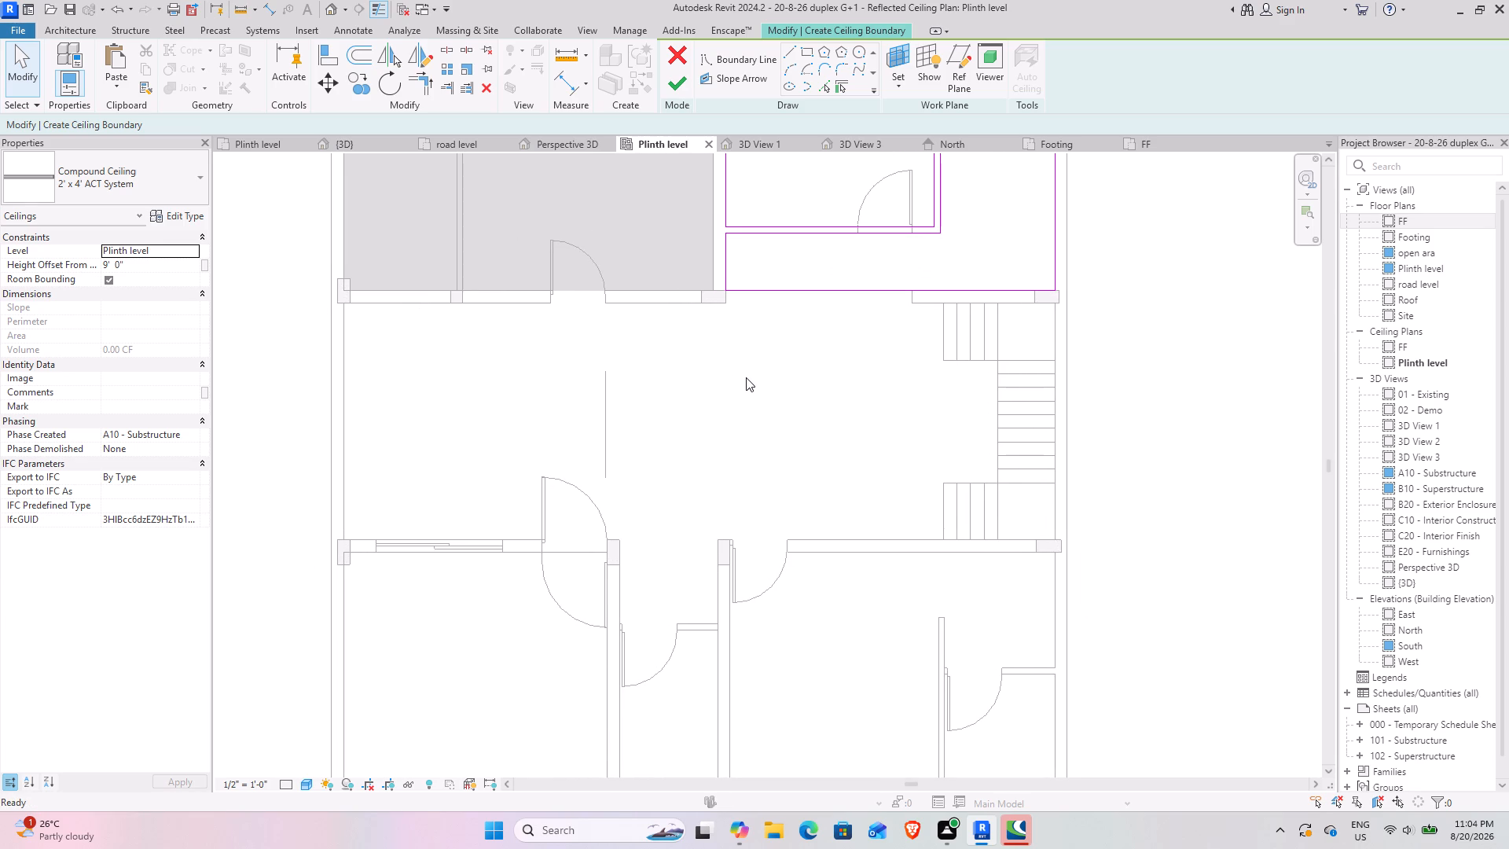
{"action": "middle_click_drag", "start_coordinate": [603, 350], "coordinate": [652, 409]}
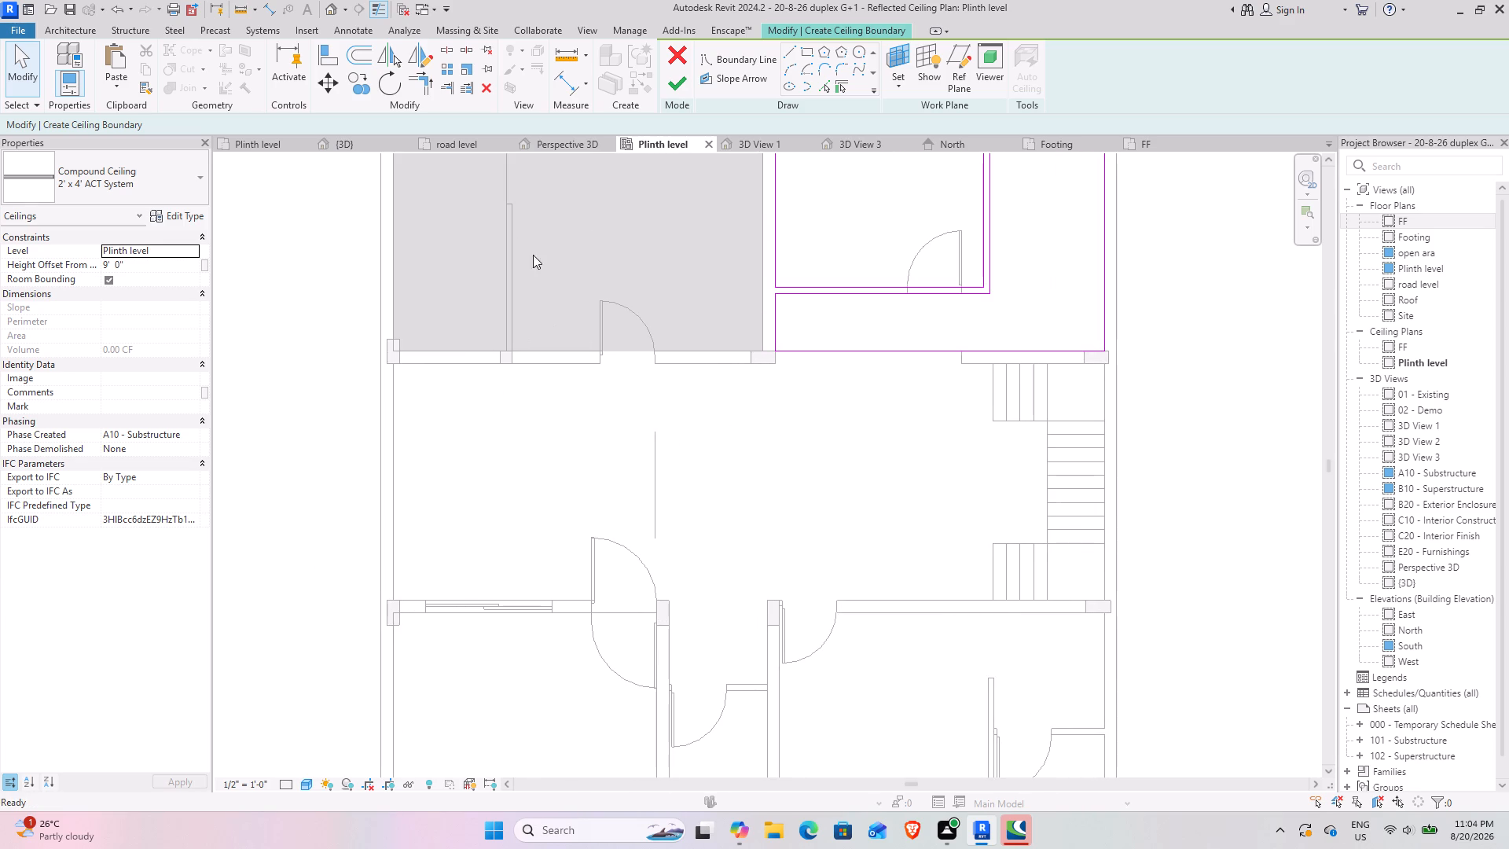
{"action": "left_click", "coordinate": [813, 56]}
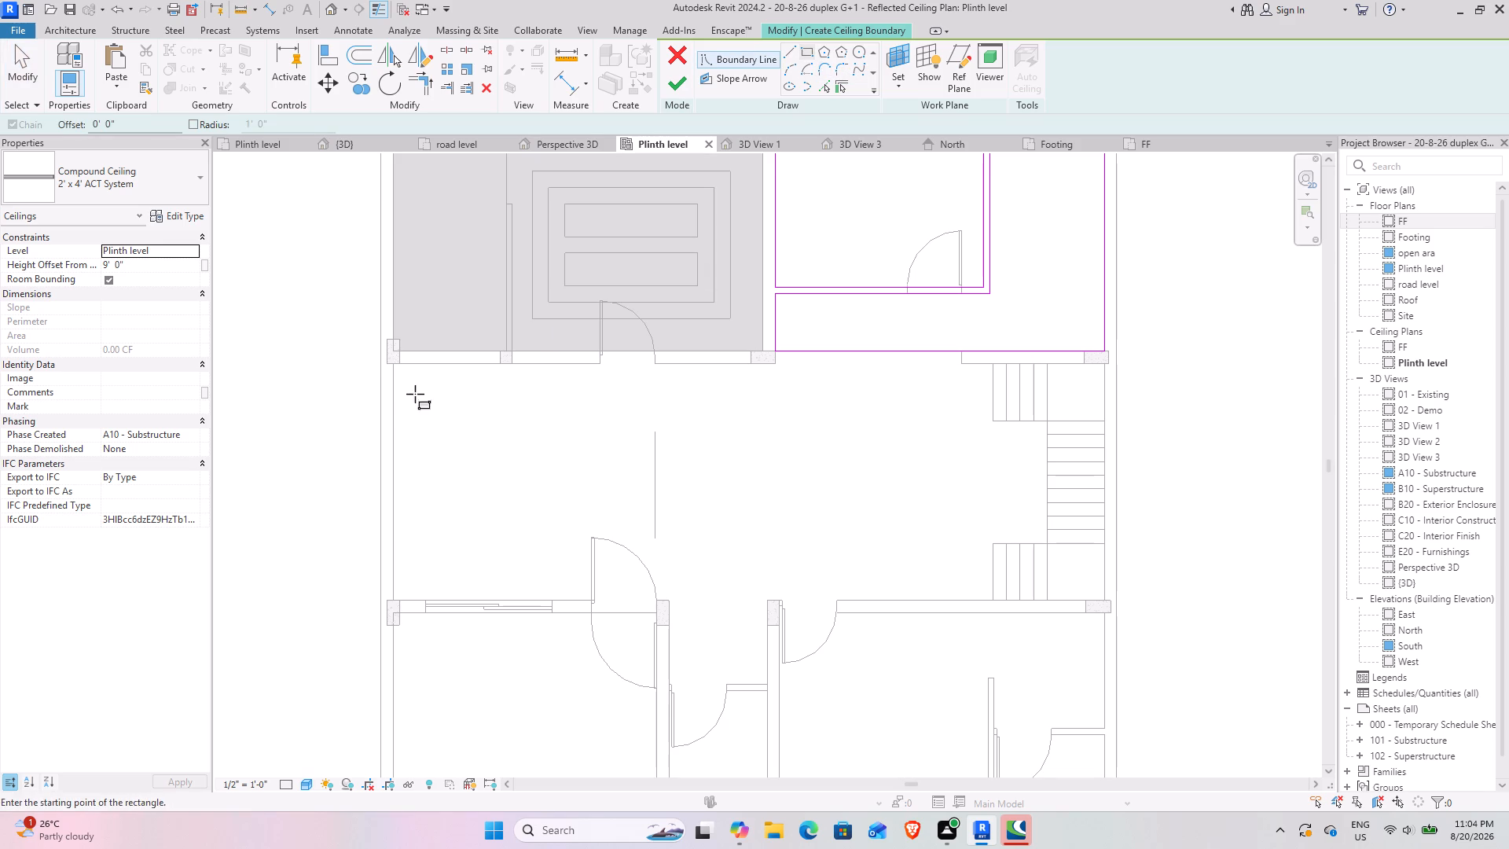
{"action": "left_click", "coordinate": [390, 364]}
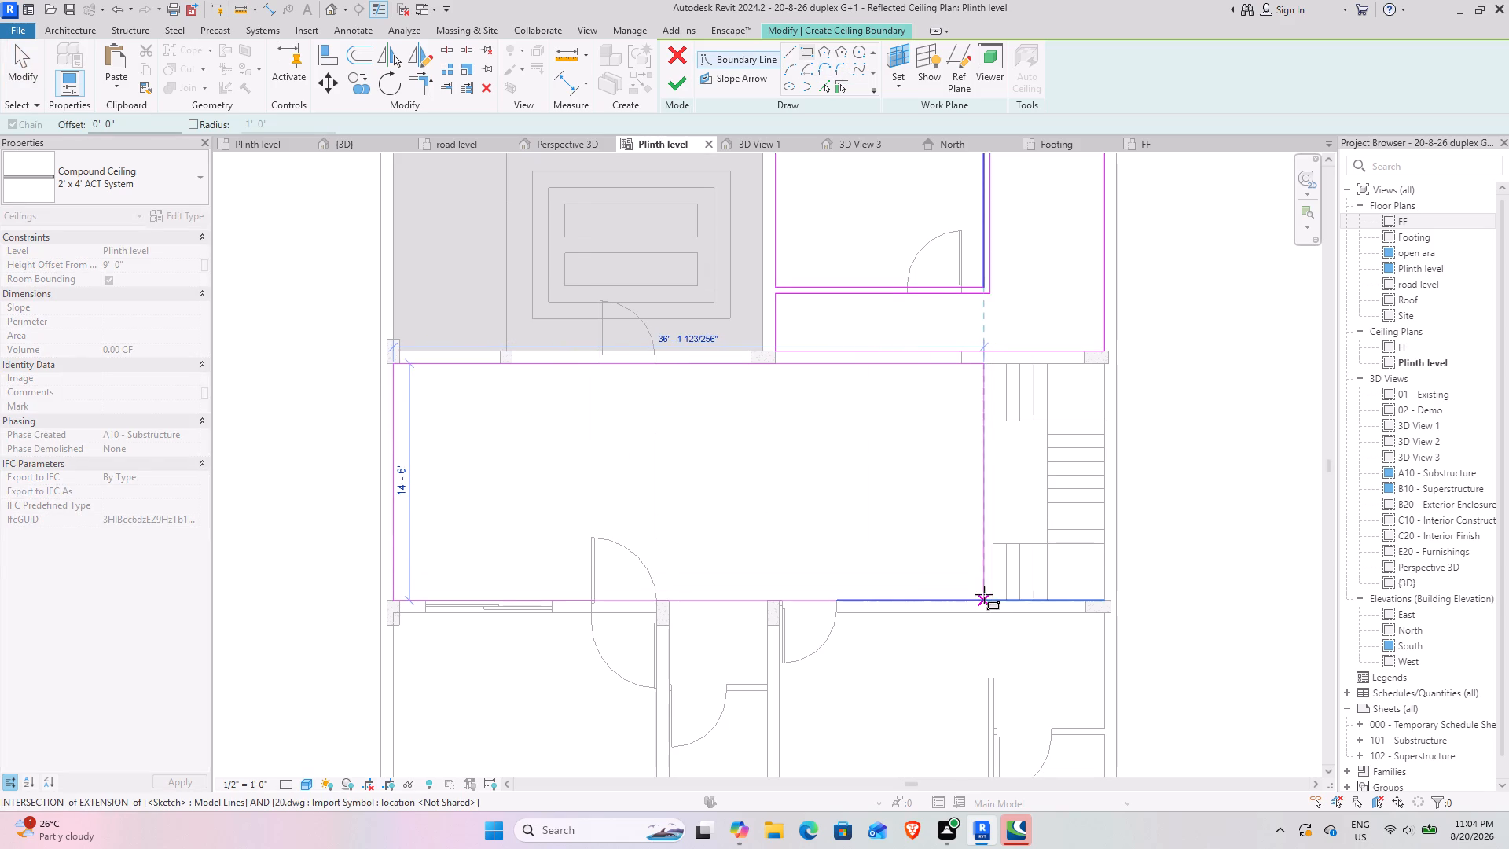
{"action": "scroll", "coordinate": [998, 599], "scroll_direction": "up", "scroll_amount": 6}
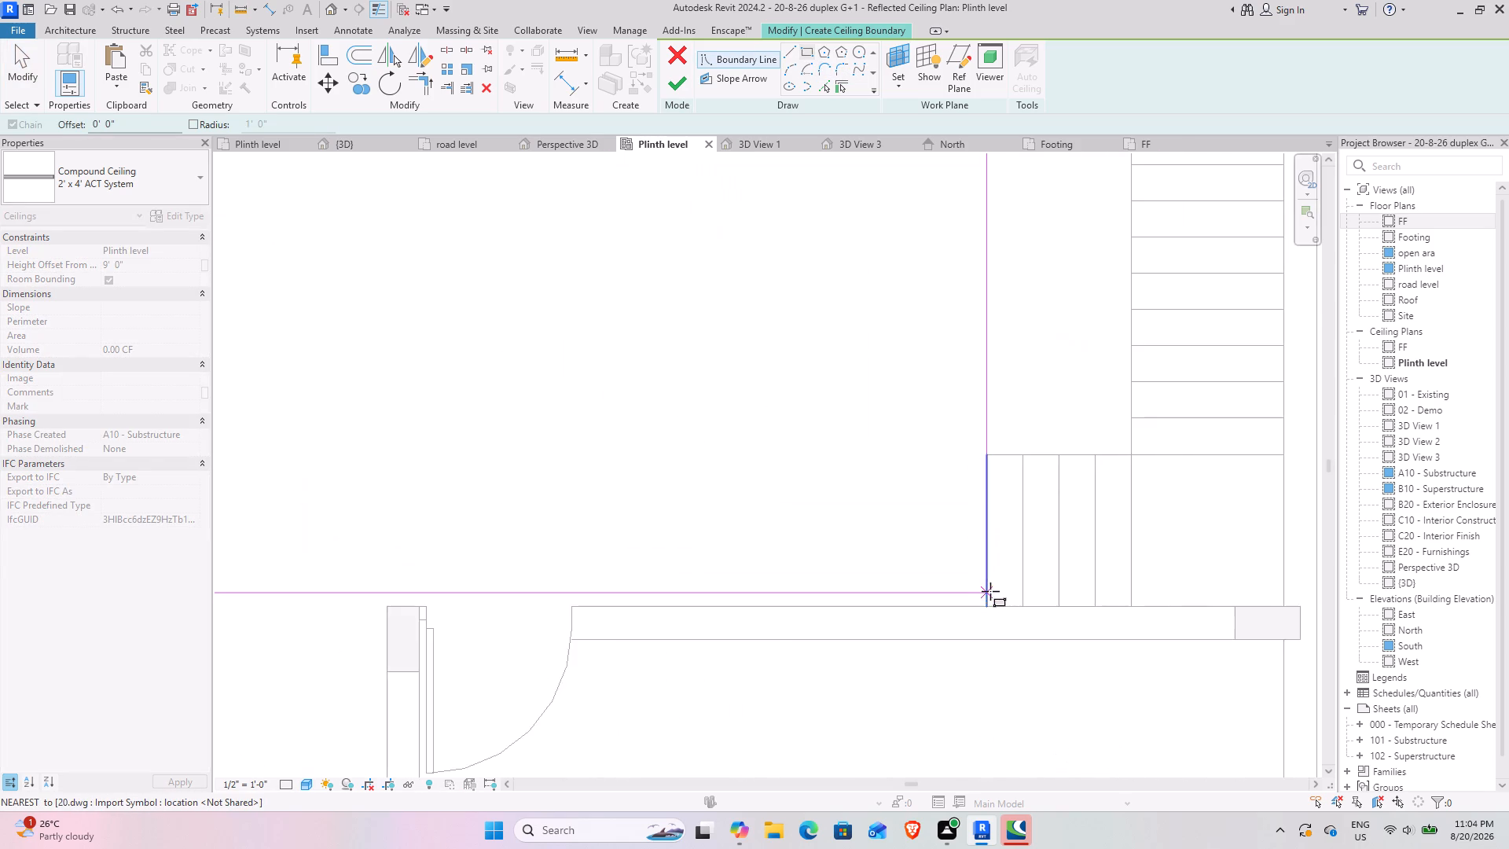
{"action": "scroll", "coordinate": [990, 591], "scroll_direction": "up", "scroll_amount": 3}
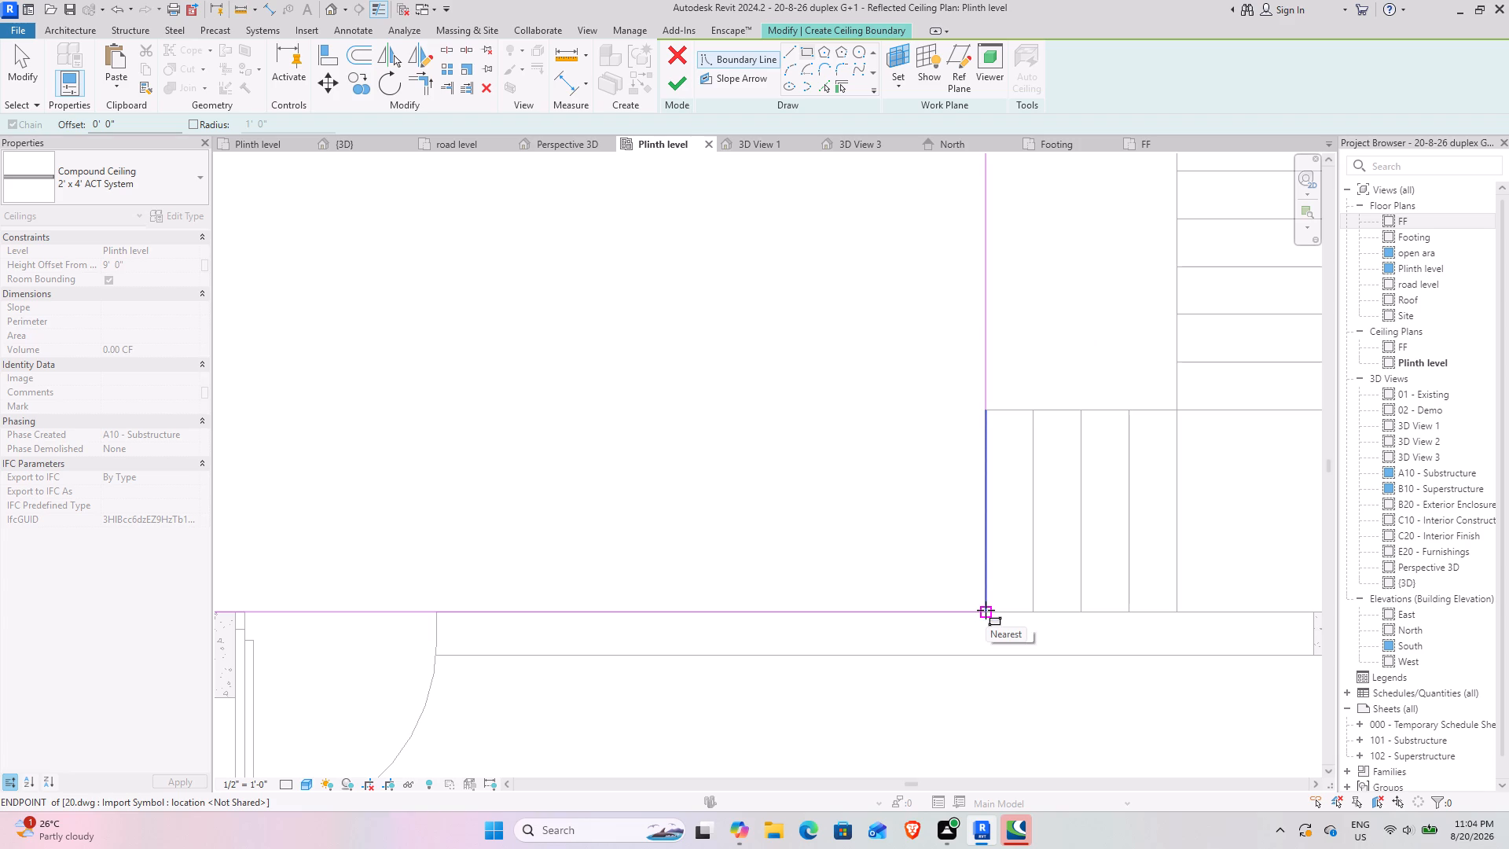
{"action": "left_click", "coordinate": [986, 610]}
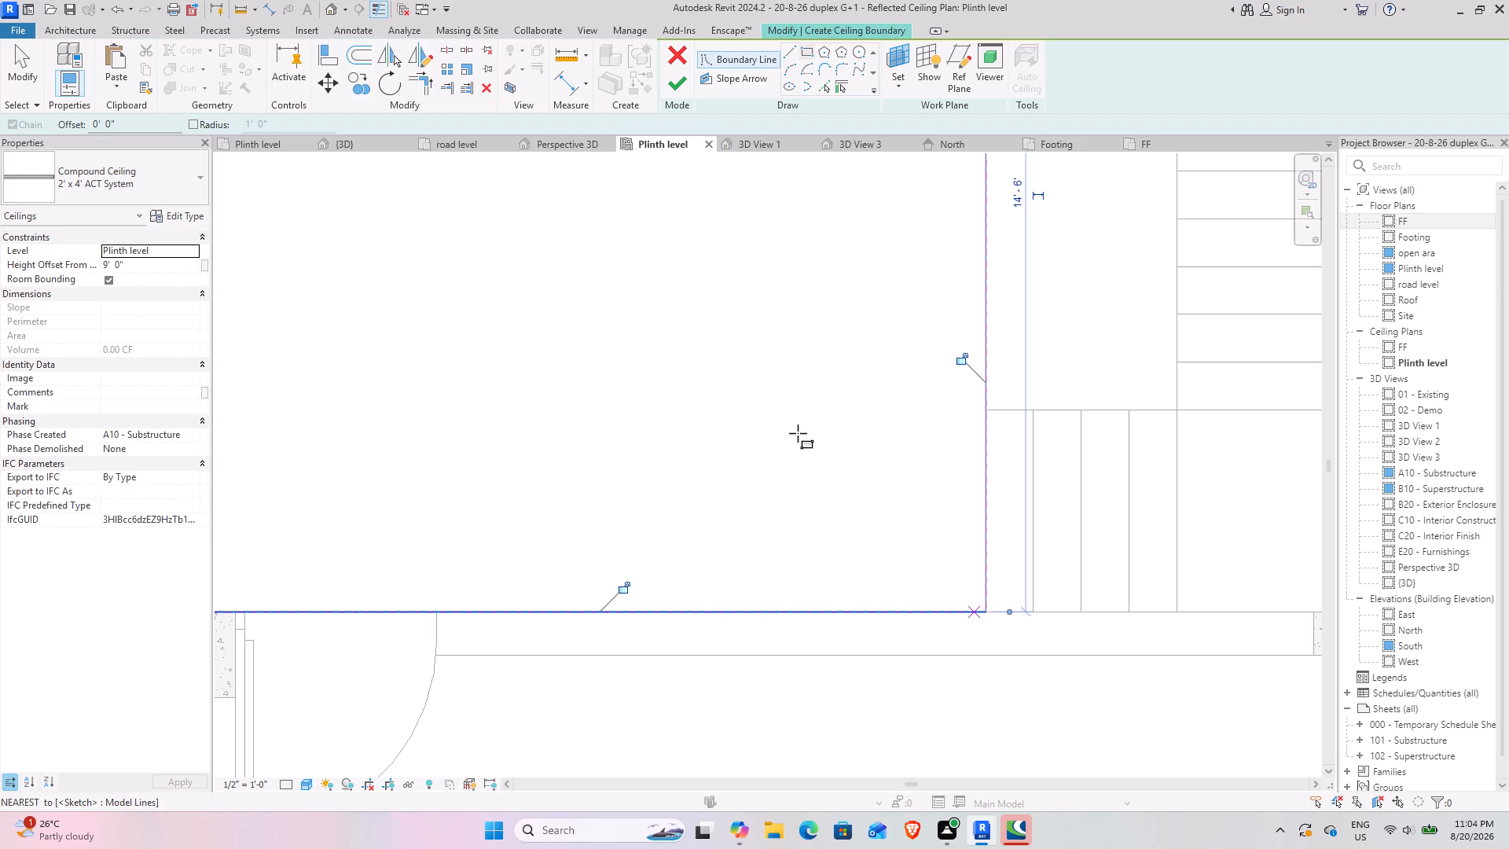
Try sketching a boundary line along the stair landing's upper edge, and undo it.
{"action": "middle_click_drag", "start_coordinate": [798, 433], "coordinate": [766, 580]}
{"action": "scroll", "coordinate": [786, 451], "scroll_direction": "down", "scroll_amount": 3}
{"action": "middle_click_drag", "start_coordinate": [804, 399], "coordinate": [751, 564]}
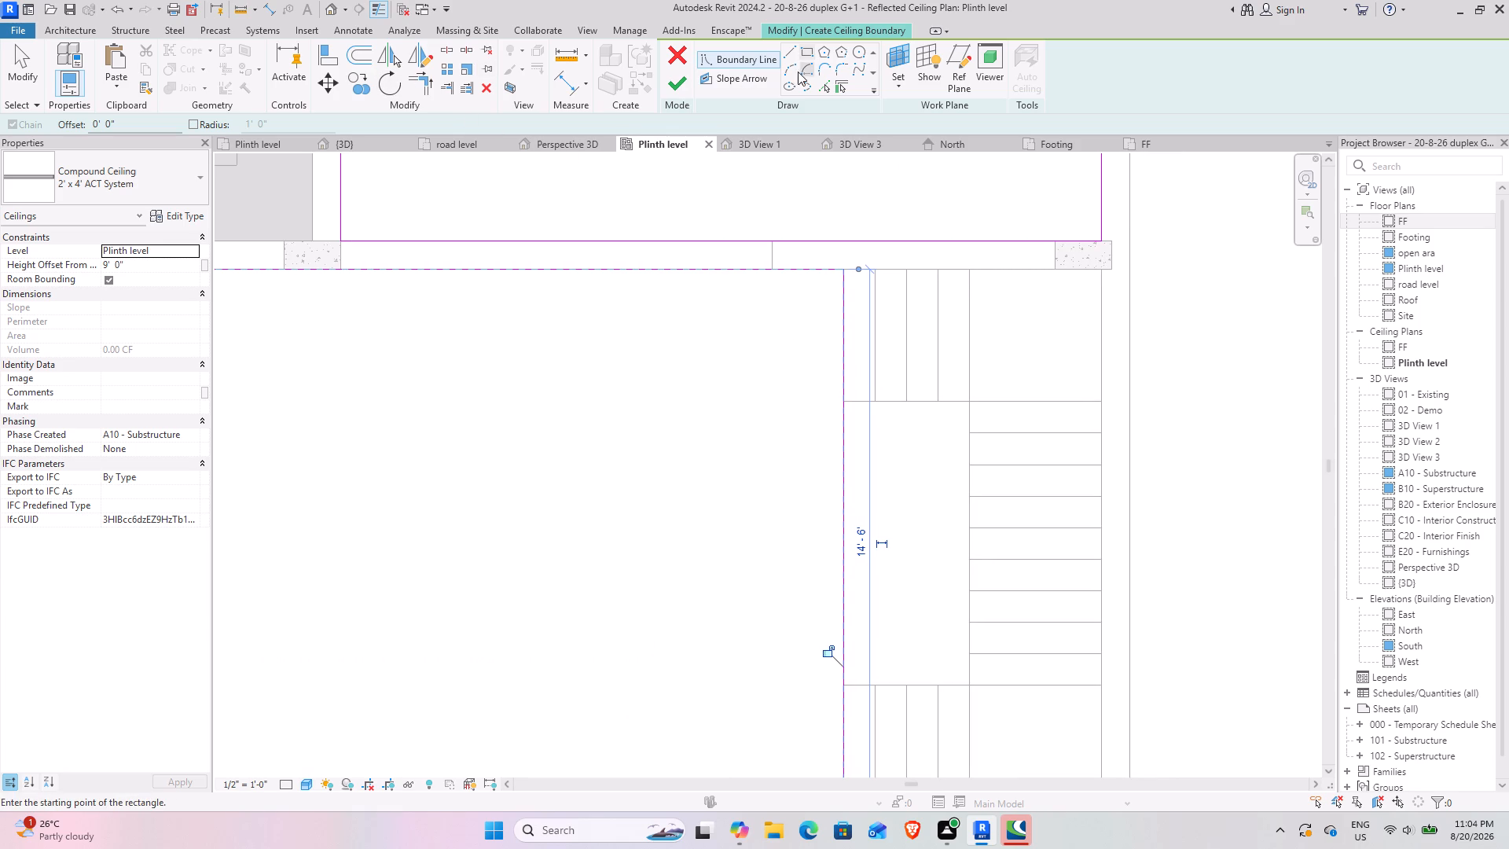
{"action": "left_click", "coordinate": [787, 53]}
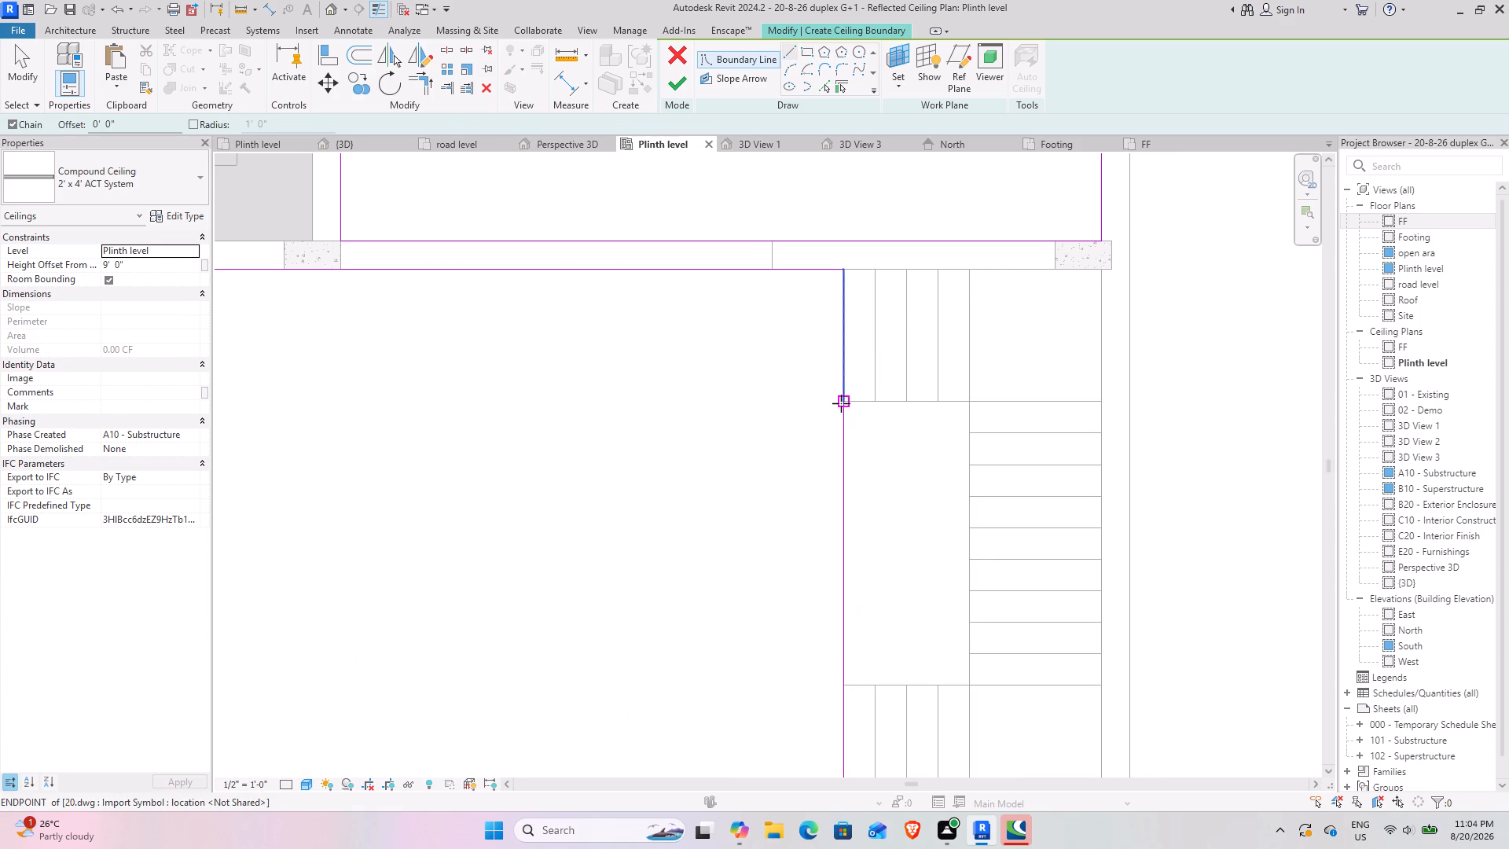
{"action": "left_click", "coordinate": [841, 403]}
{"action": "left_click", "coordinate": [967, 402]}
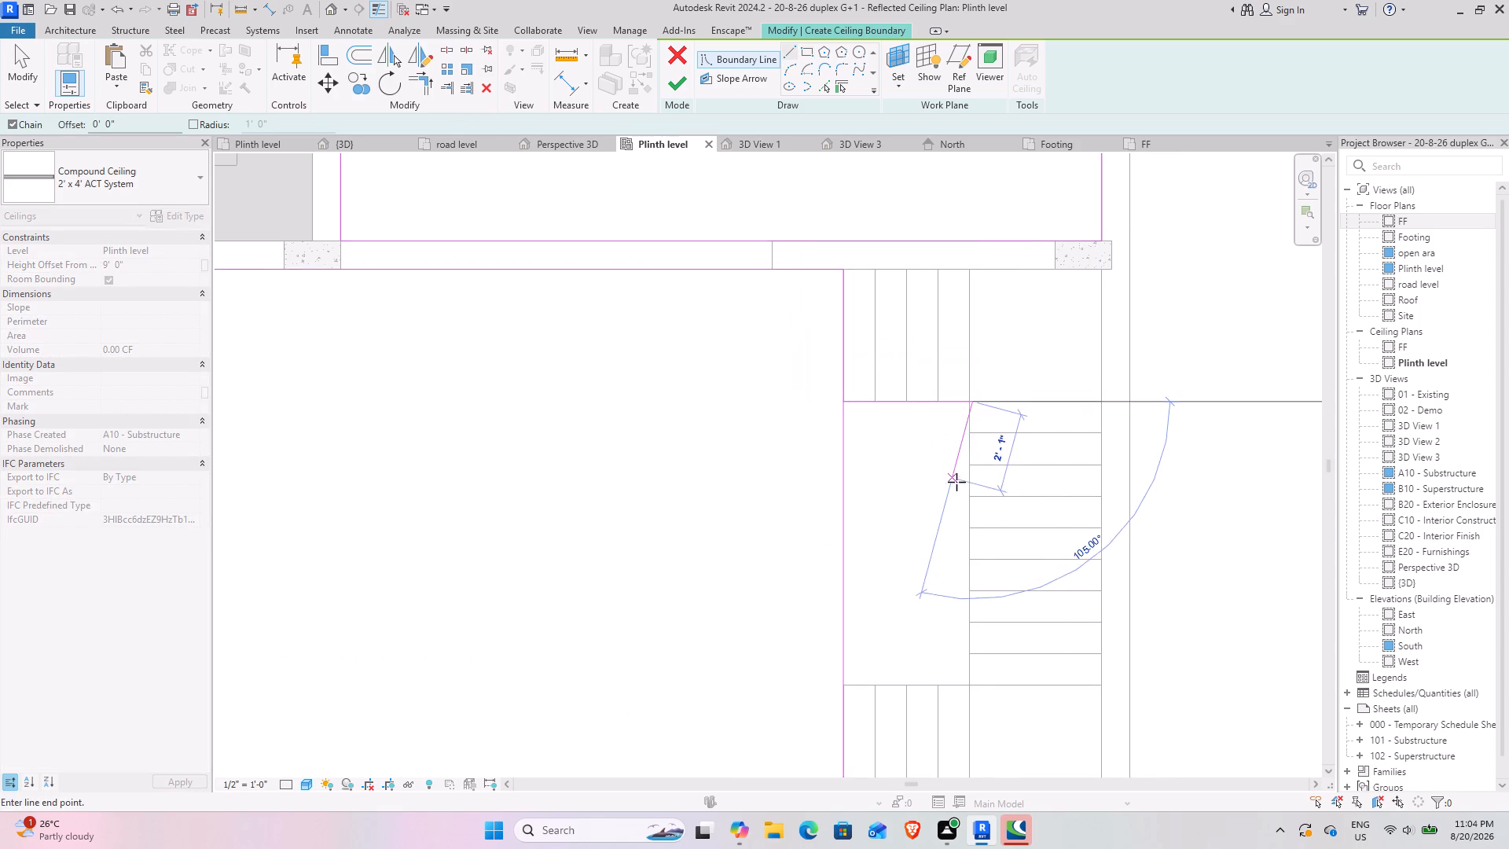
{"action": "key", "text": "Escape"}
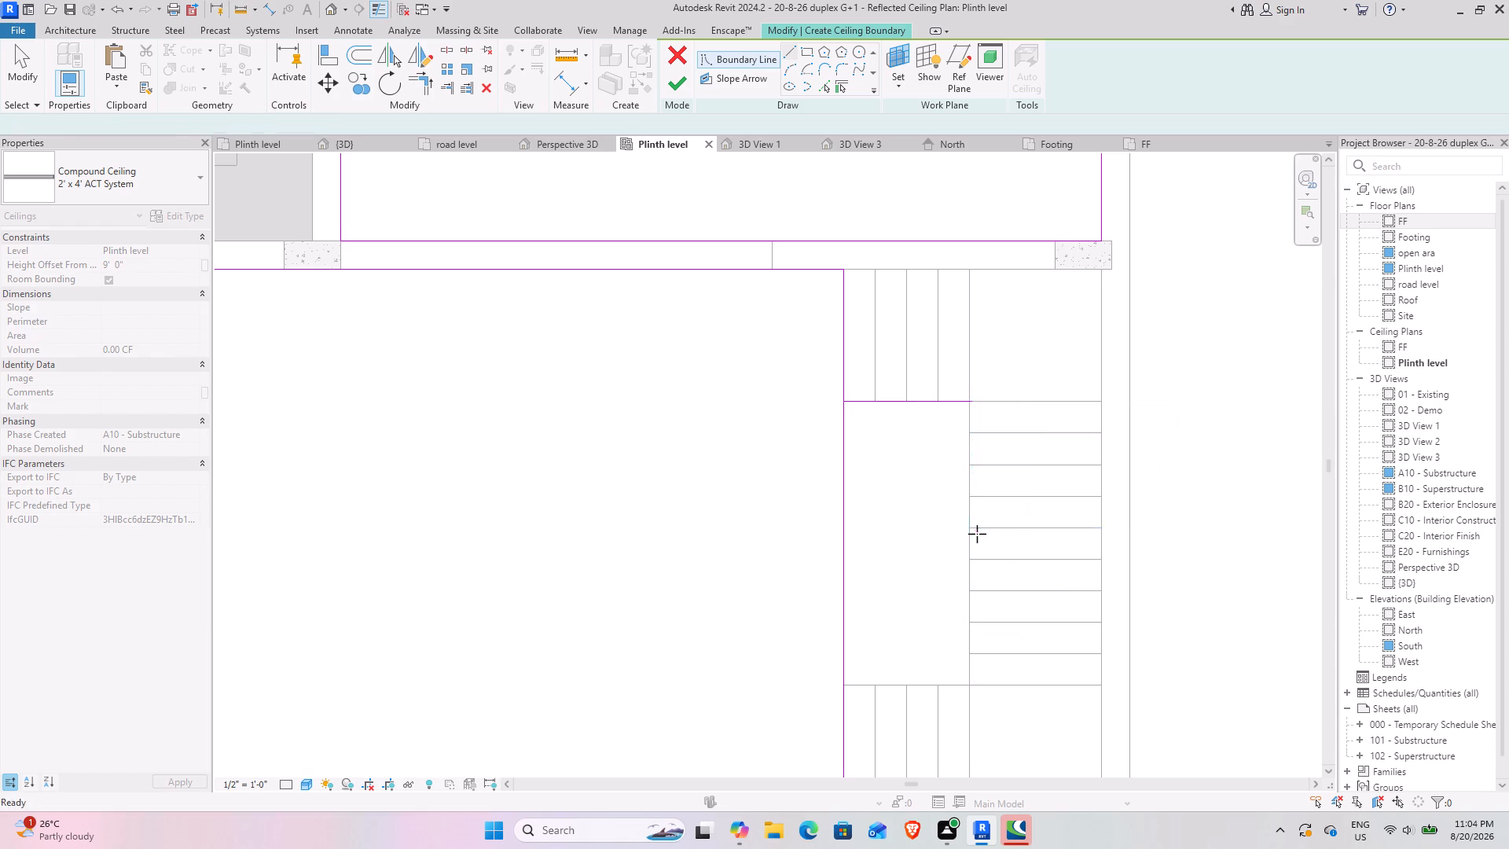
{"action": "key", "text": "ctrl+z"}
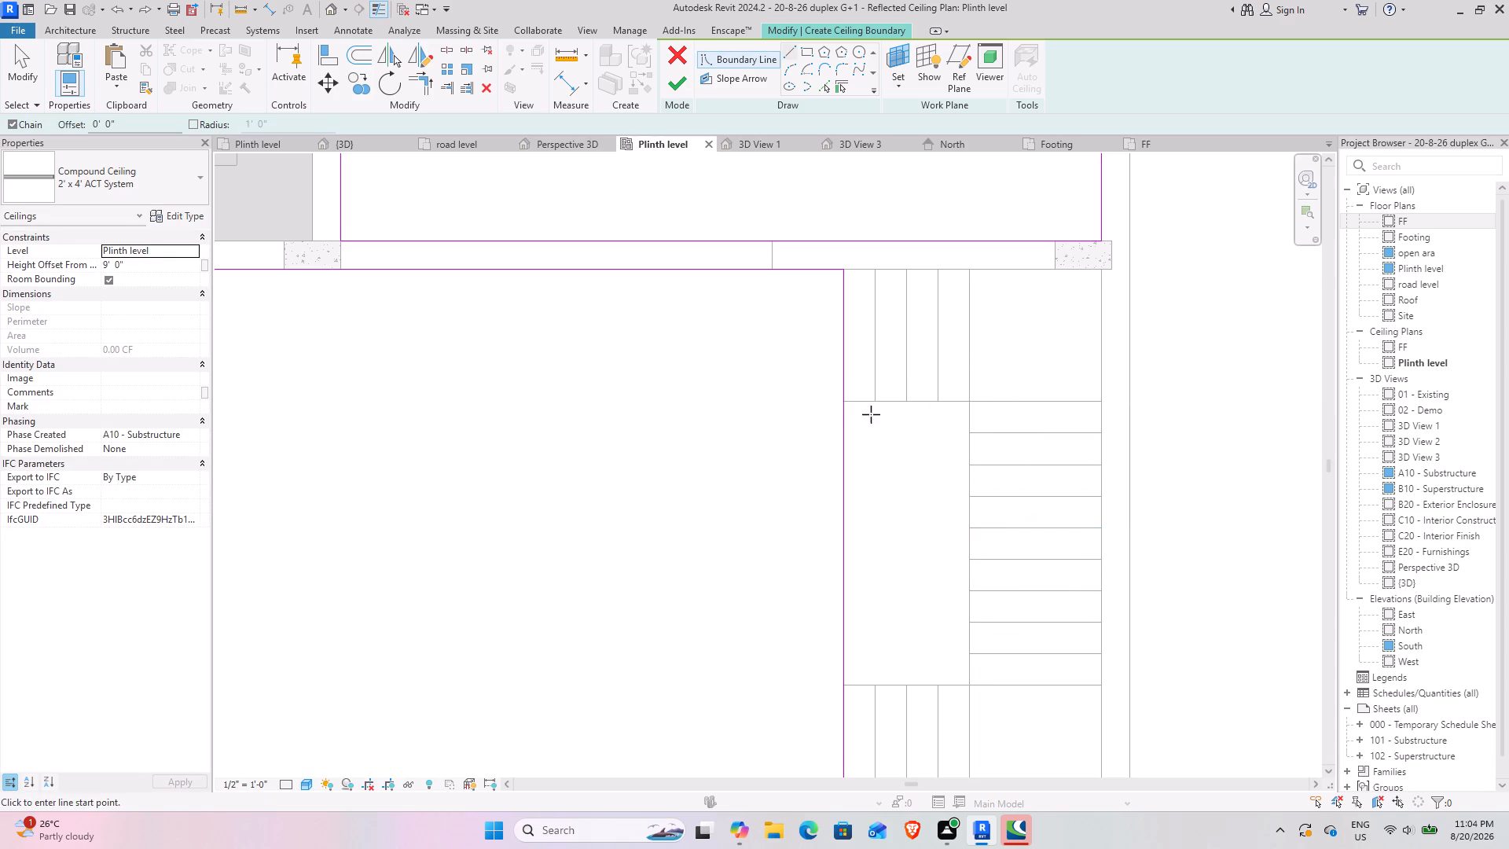
Sketch three boundary lines around the stair landing beside the hall, about 3'-4" wide and 7'-6" long.
{"action": "left_click", "coordinate": [843, 400]}
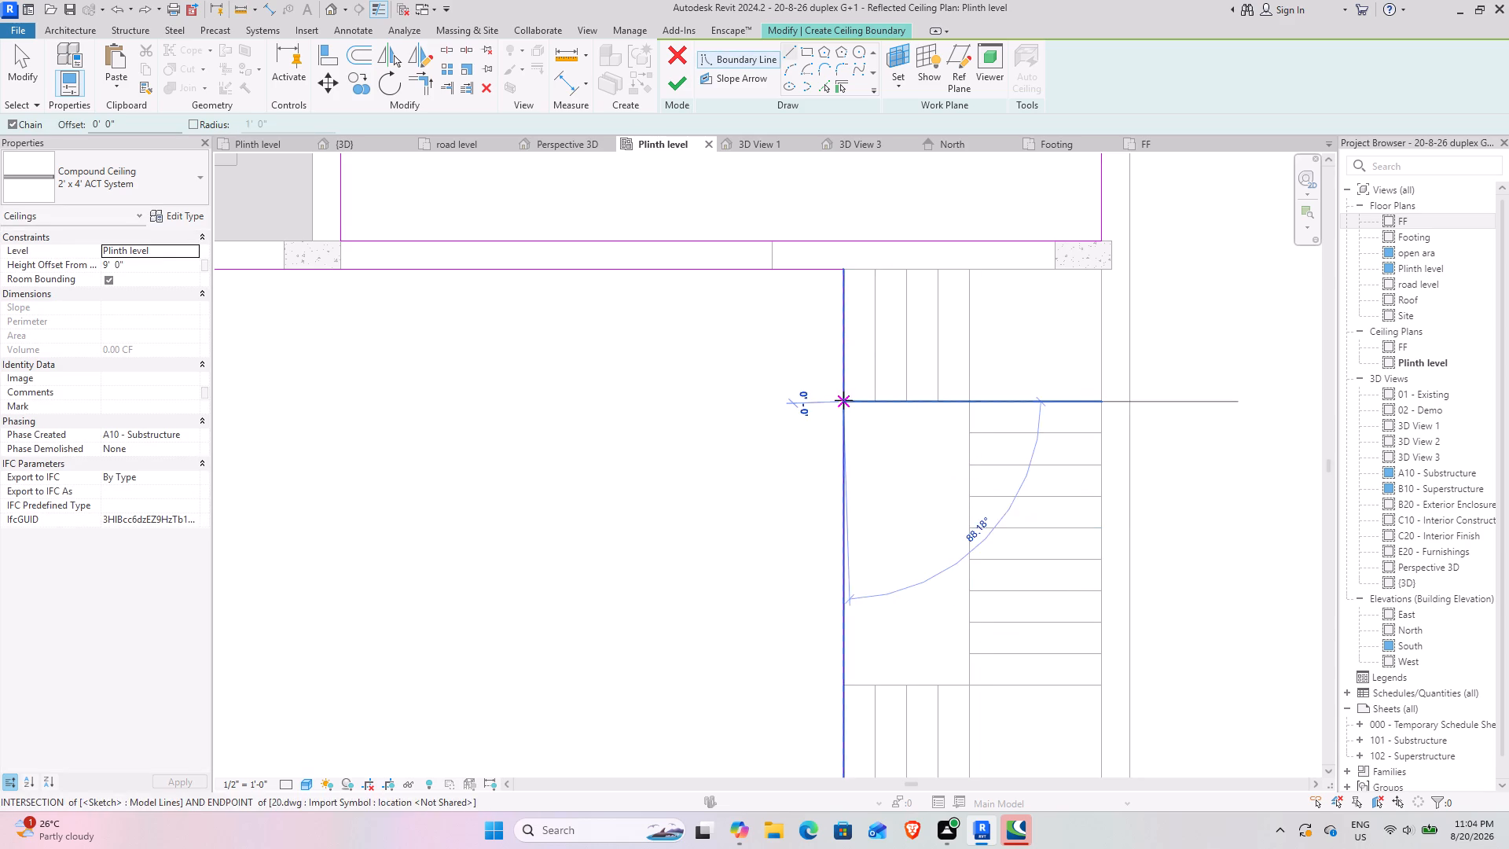
{"action": "scroll", "coordinate": [968, 405], "scroll_direction": "up", "scroll_amount": 4}
{"action": "left_click", "coordinate": [966, 400]}
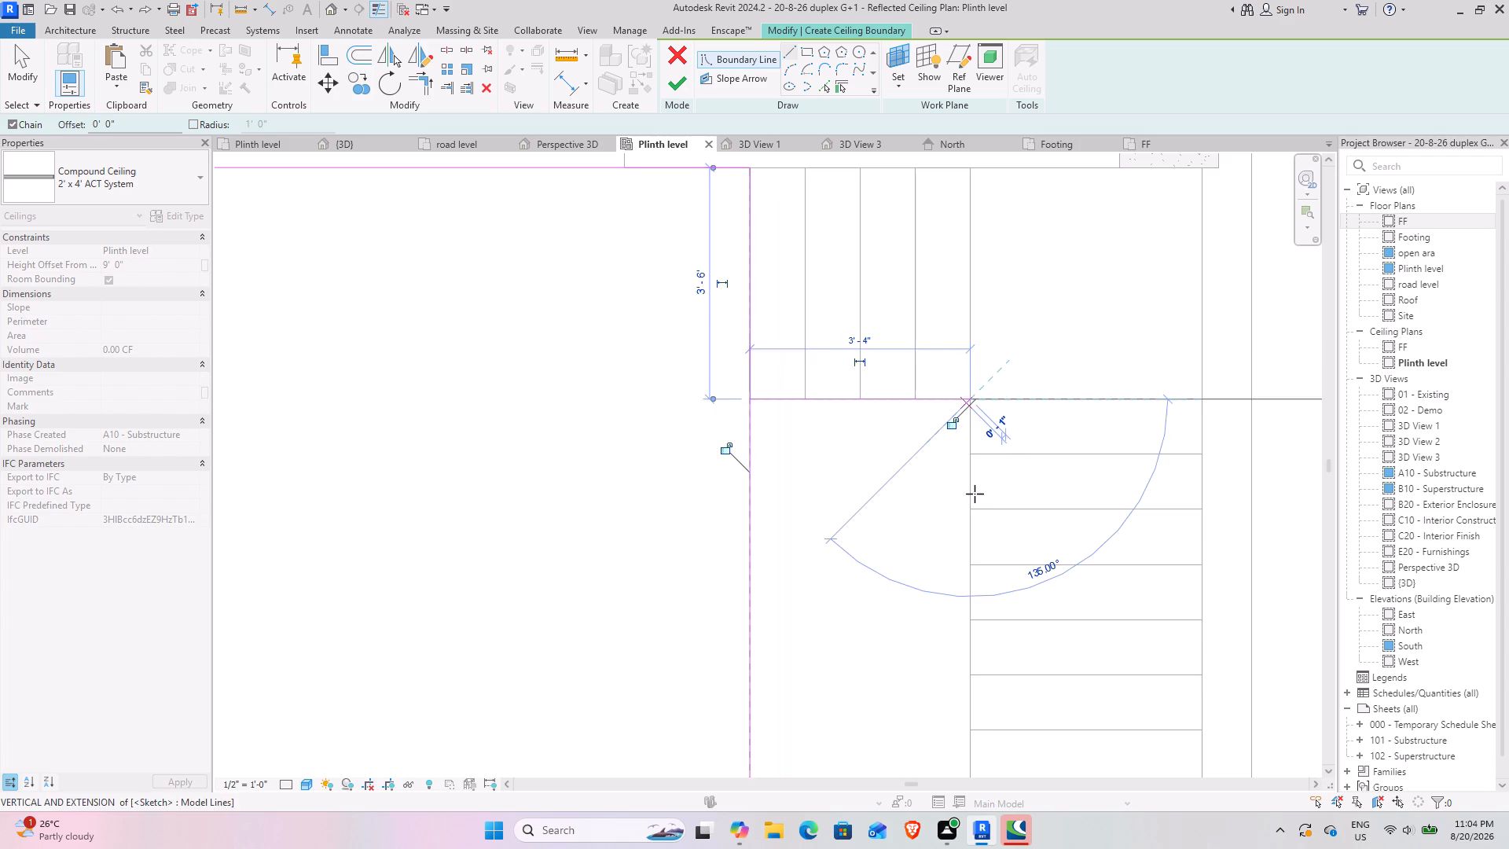
{"action": "scroll", "coordinate": [986, 546], "scroll_direction": "down", "scroll_amount": 4}
{"action": "middle_click_drag", "start_coordinate": [970, 564], "coordinate": [959, 355]}
{"action": "left_click", "coordinate": [960, 539]}
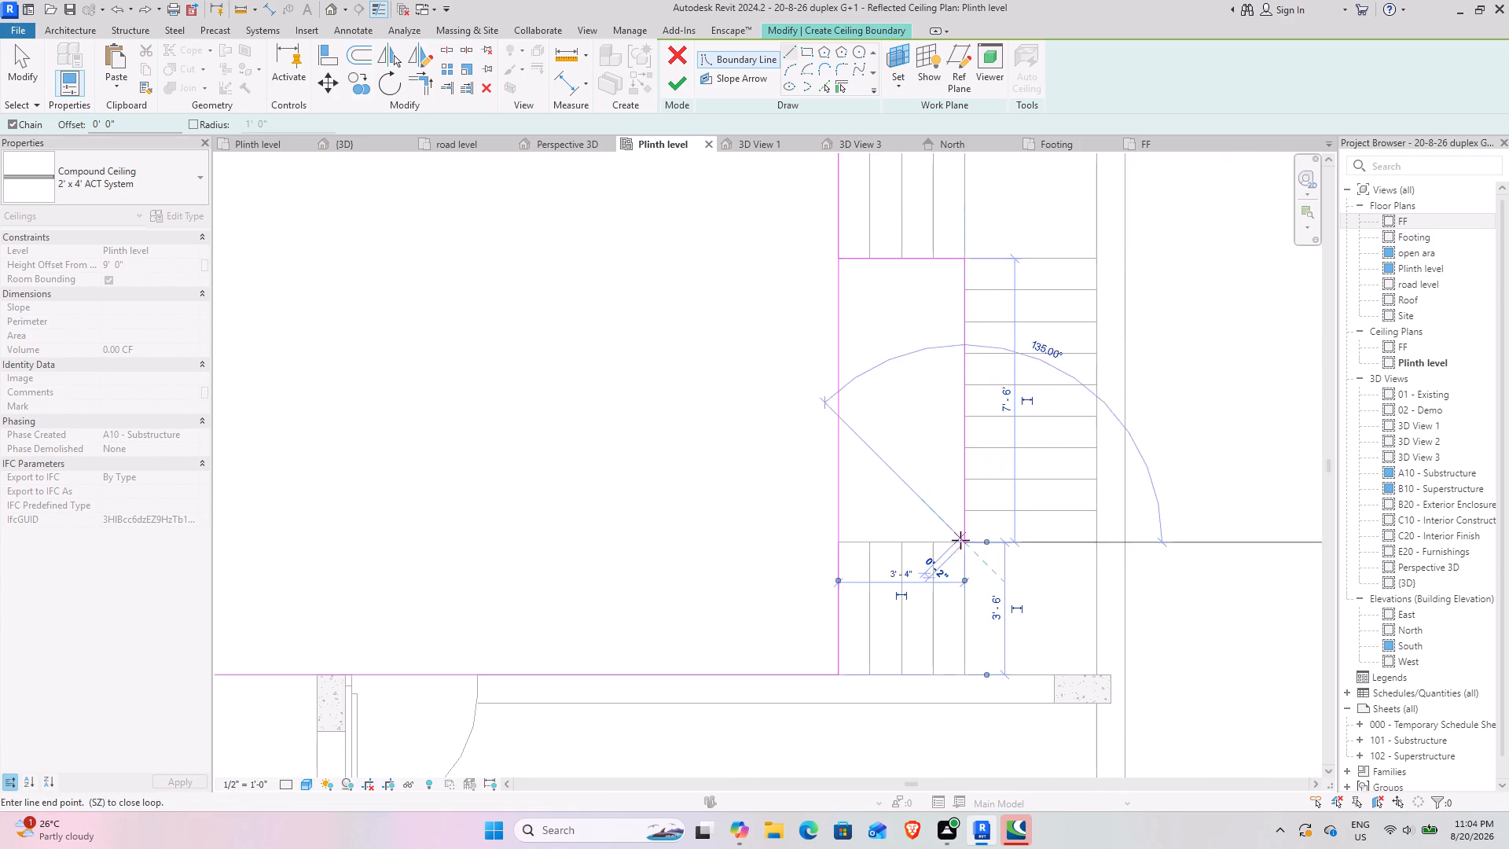
{"action": "left_click", "coordinate": [843, 540]}
{"action": "middle_click_drag", "start_coordinate": [857, 382], "coordinate": [887, 505]}
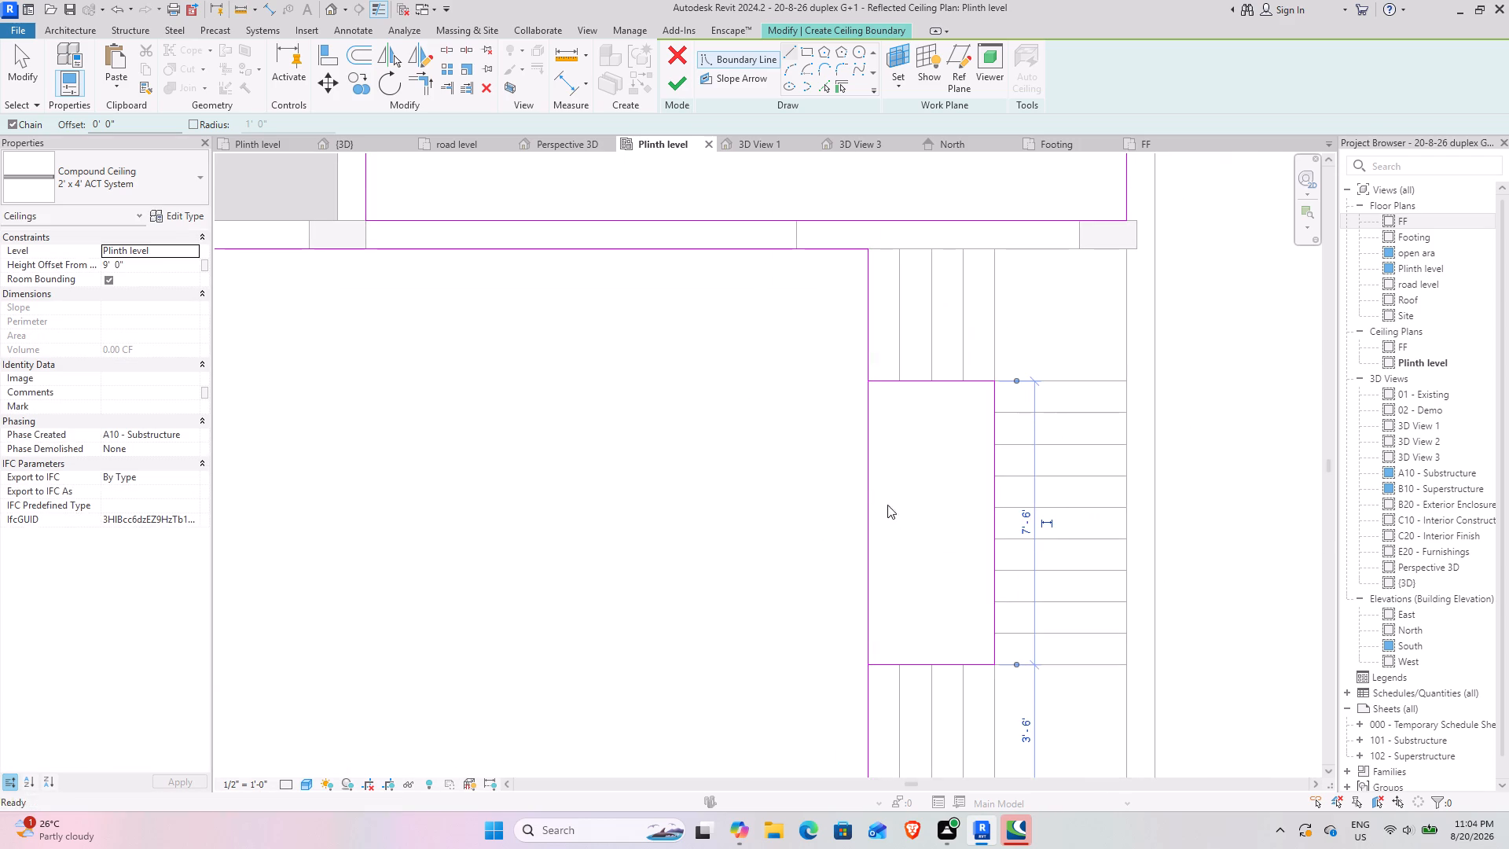
{"action": "key", "text": "Escape"}
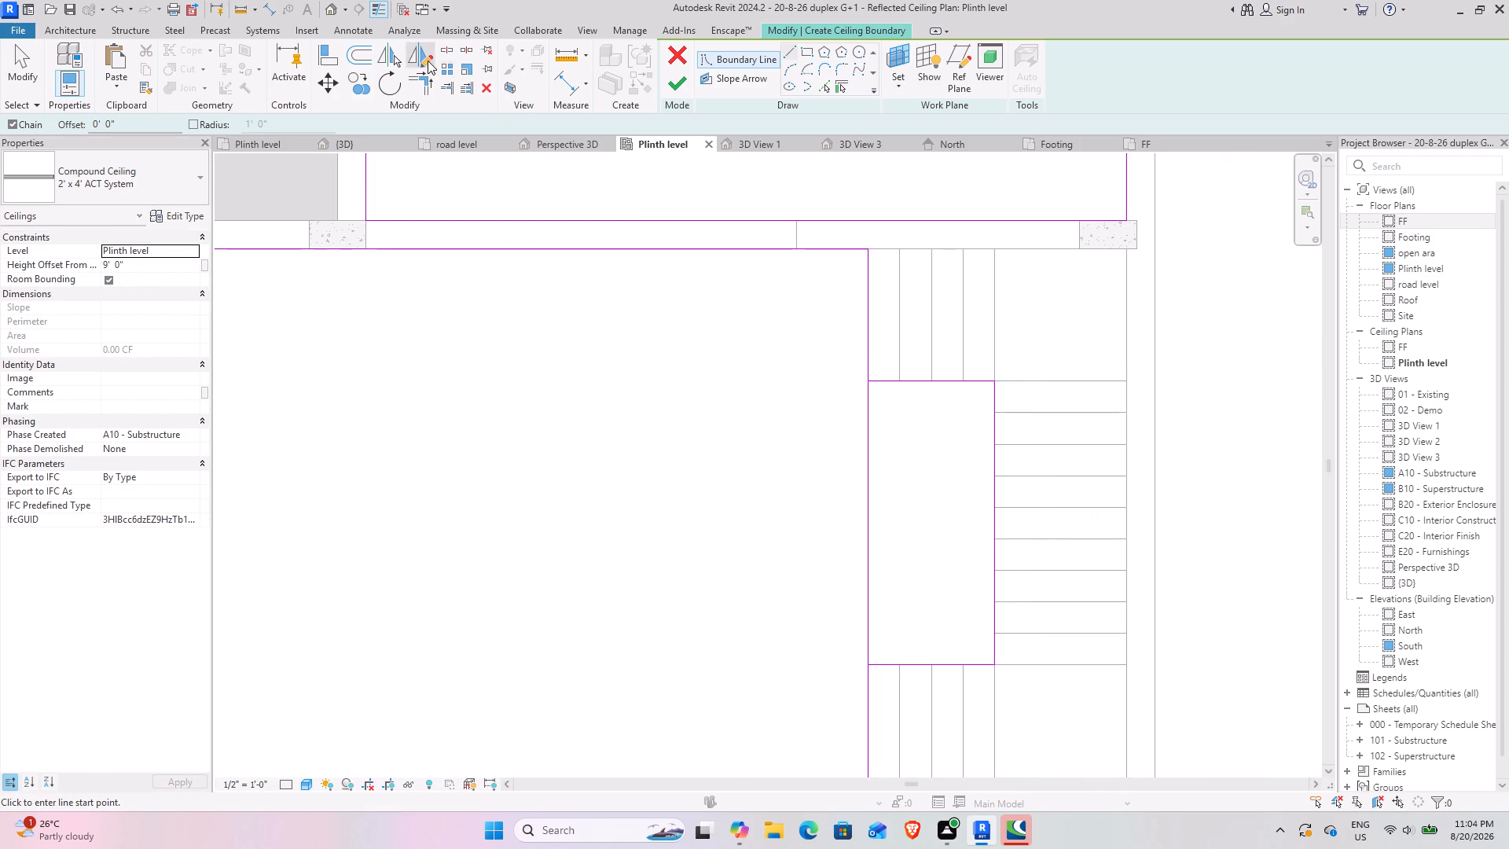
Split the hall boundary's stair-side edge at the landing and trim both parts to the landing lines, merging the two areas.
{"action": "left_click", "coordinate": [444, 41]}
{"action": "left_click", "coordinate": [443, 54]}
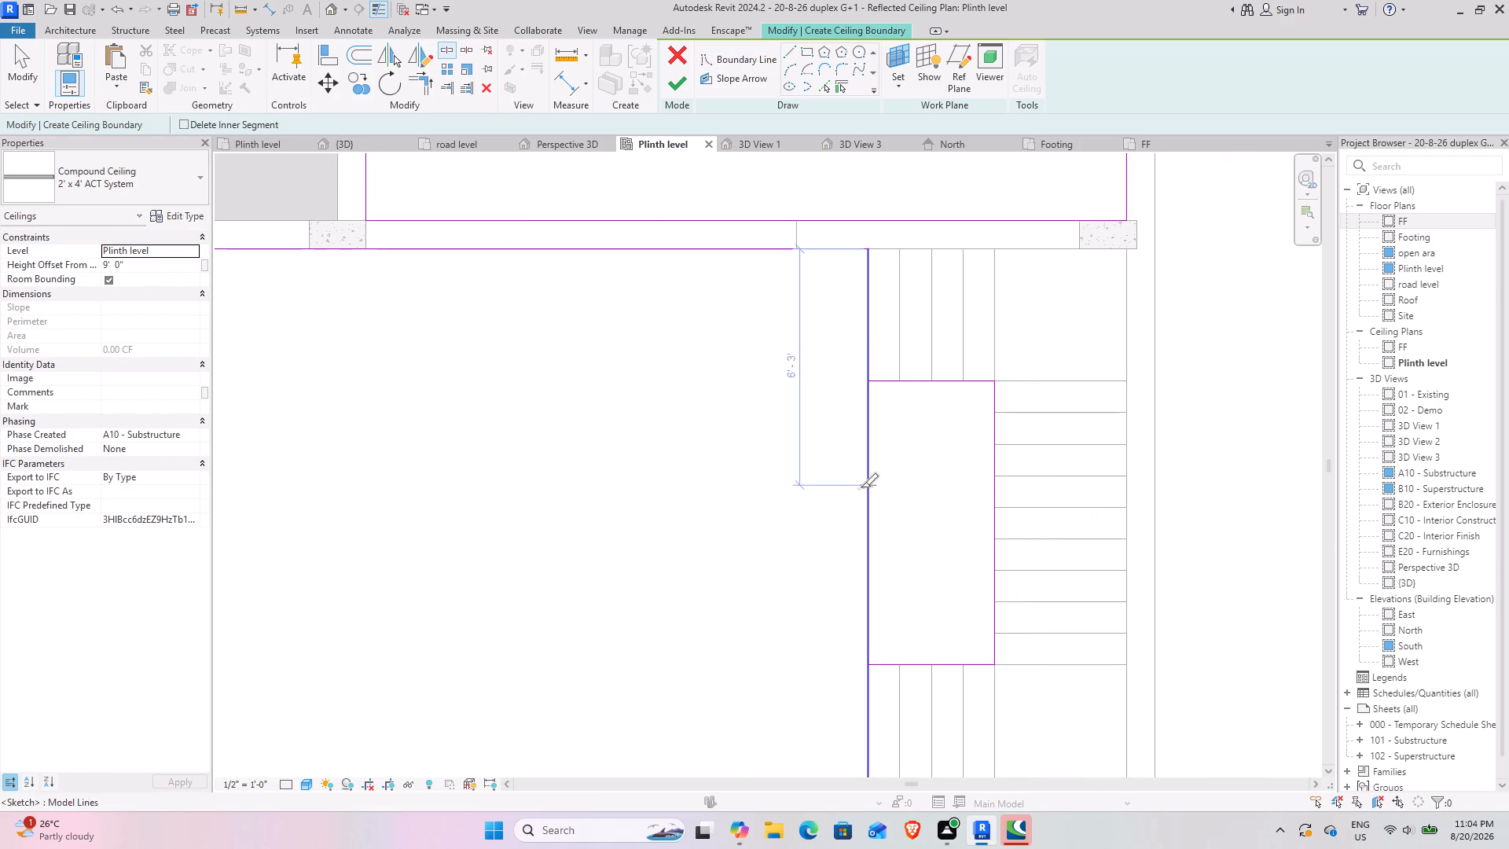
{"action": "left_click", "coordinate": [862, 490]}
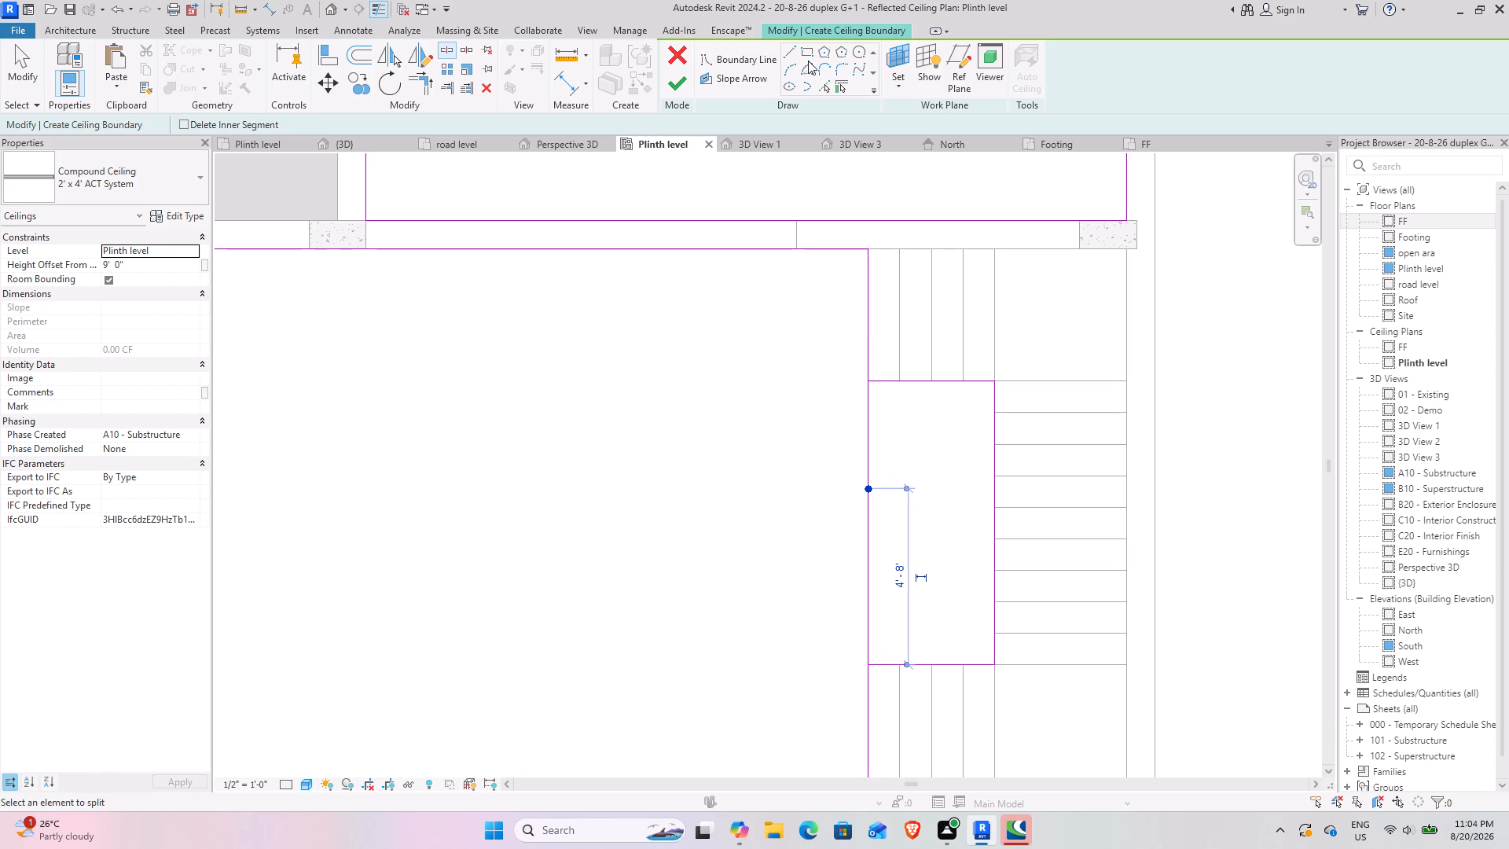
{"action": "left_click", "coordinate": [427, 84]}
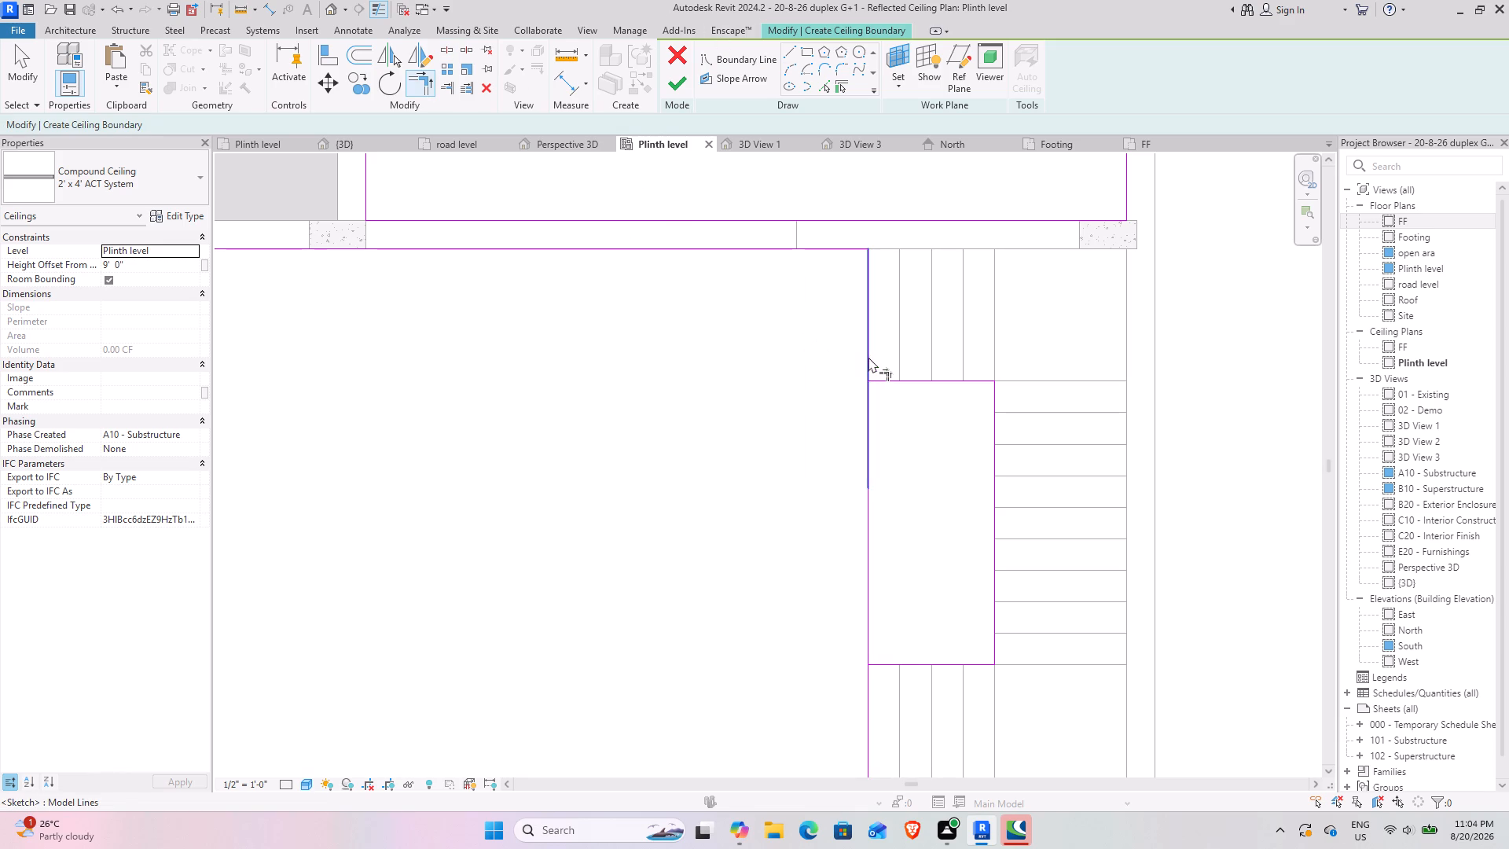
{"action": "left_click", "coordinate": [868, 357]}
{"action": "left_click", "coordinate": [891, 380]}
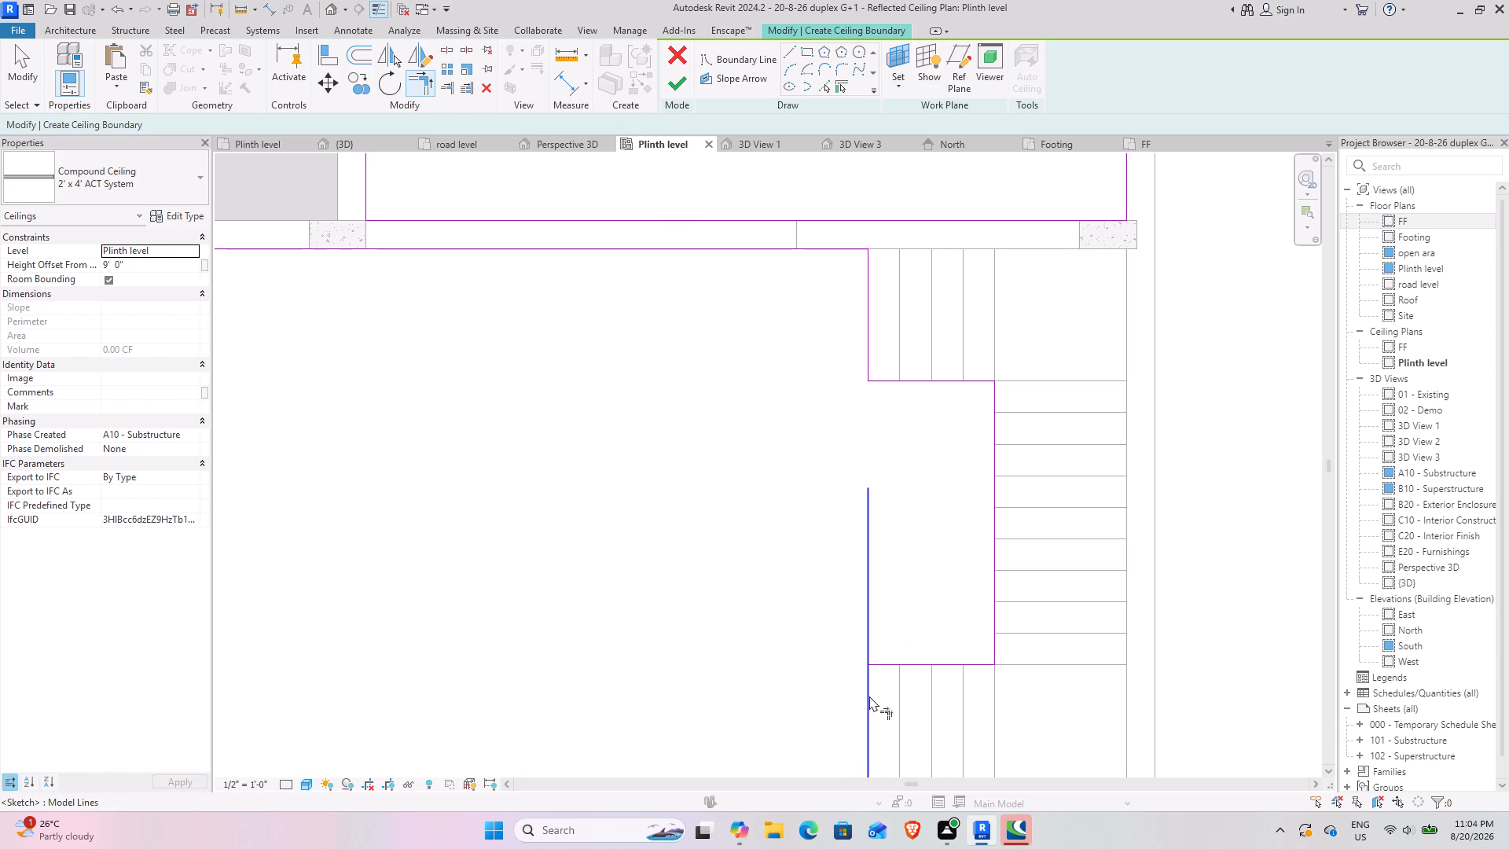
{"action": "left_click", "coordinate": [869, 696]}
{"action": "left_click", "coordinate": [885, 672]}
Examine the sketched ceiling boundaries over the hall and passage against the surrounding rooms and staircase.
{"action": "scroll", "coordinate": [728, 553], "scroll_direction": "down", "scroll_amount": 3}
{"action": "middle_click_drag", "start_coordinate": [642, 480], "coordinate": [949, 412]}
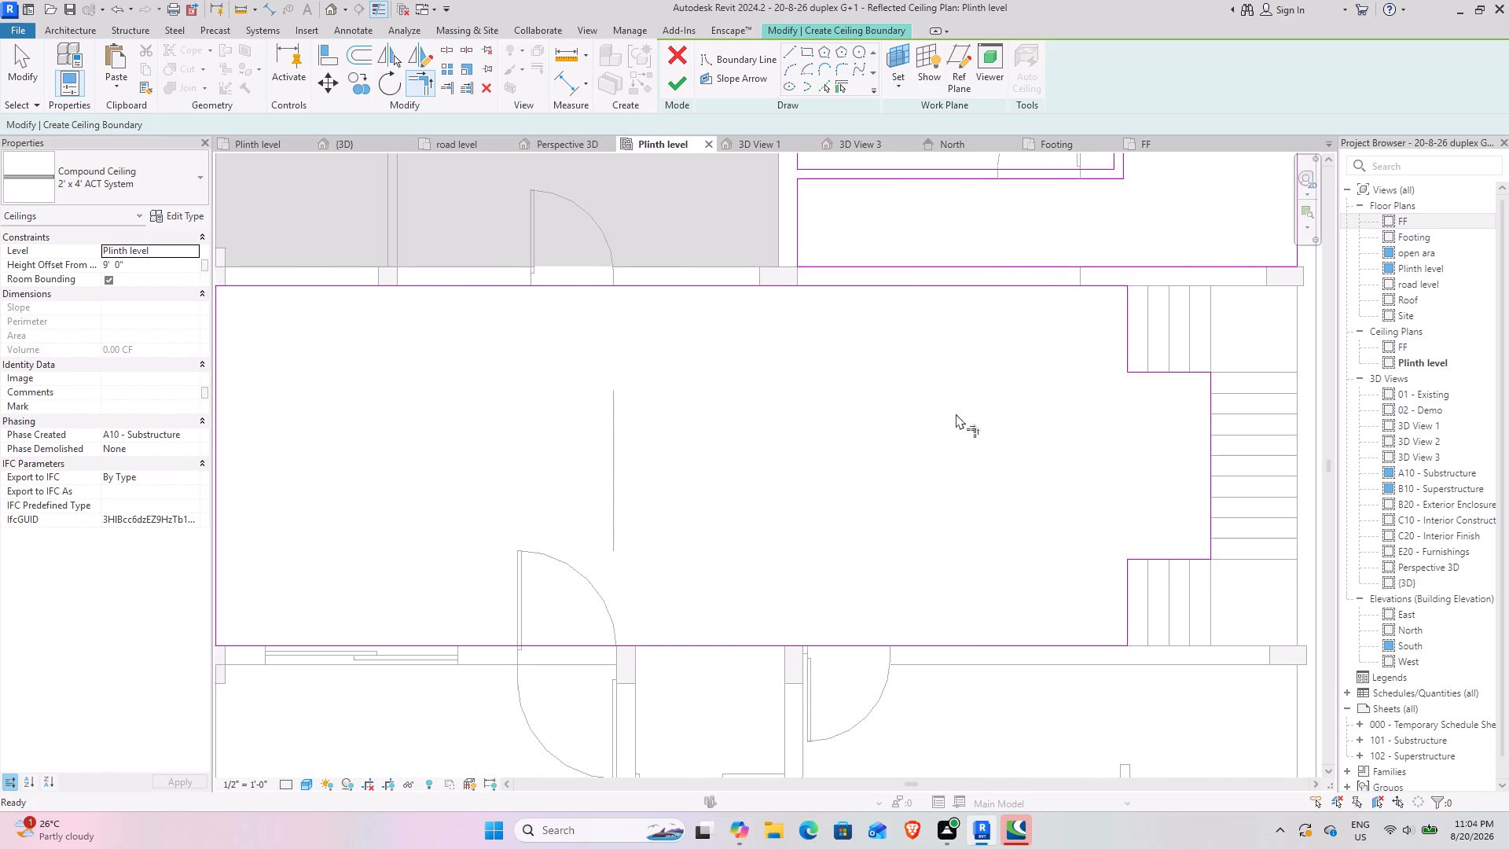
{"action": "middle_click_drag", "start_coordinate": [855, 474], "coordinate": [982, 270]}
{"action": "scroll", "coordinate": [953, 292], "scroll_direction": "down", "scroll_amount": 2}
{"action": "middle_click_drag", "start_coordinate": [1029, 246], "coordinate": [906, 222]}
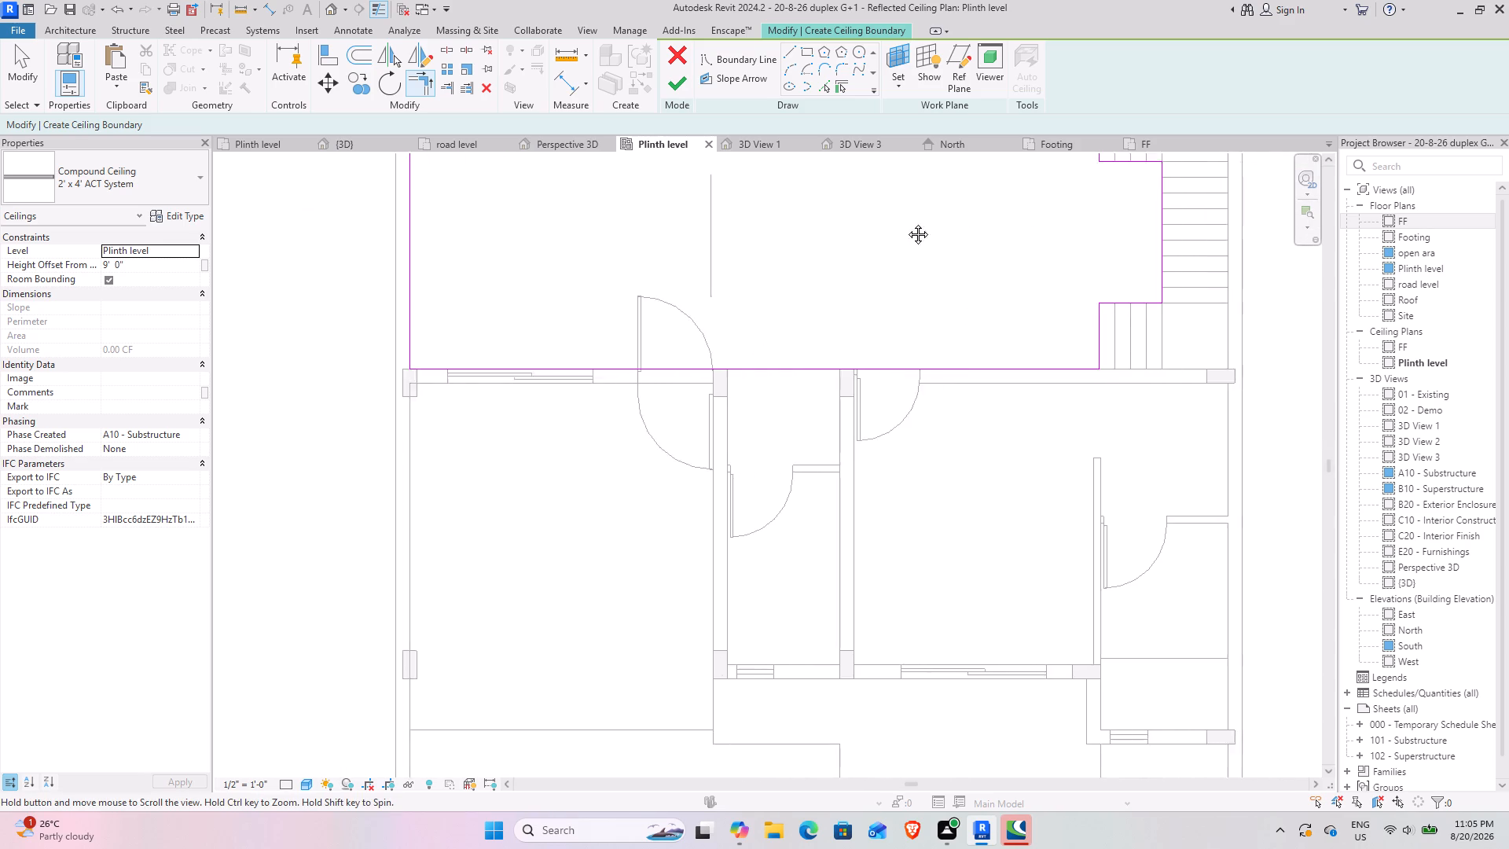
{"action": "middle_click_drag", "start_coordinate": [906, 222], "coordinate": [870, 263]}
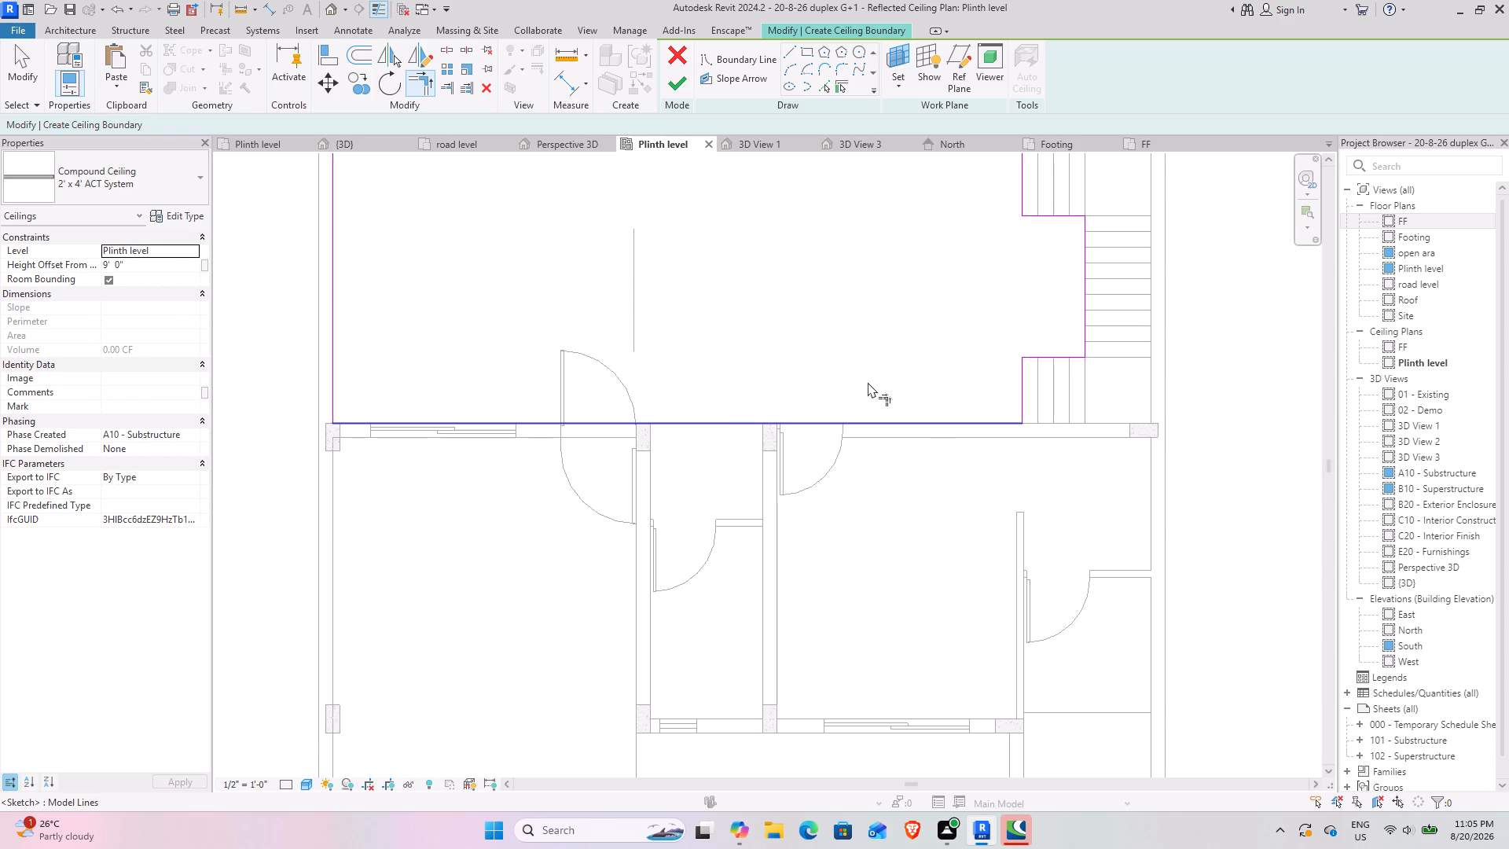
{"action": "middle_click_drag", "start_coordinate": [743, 278], "coordinate": [740, 289]}
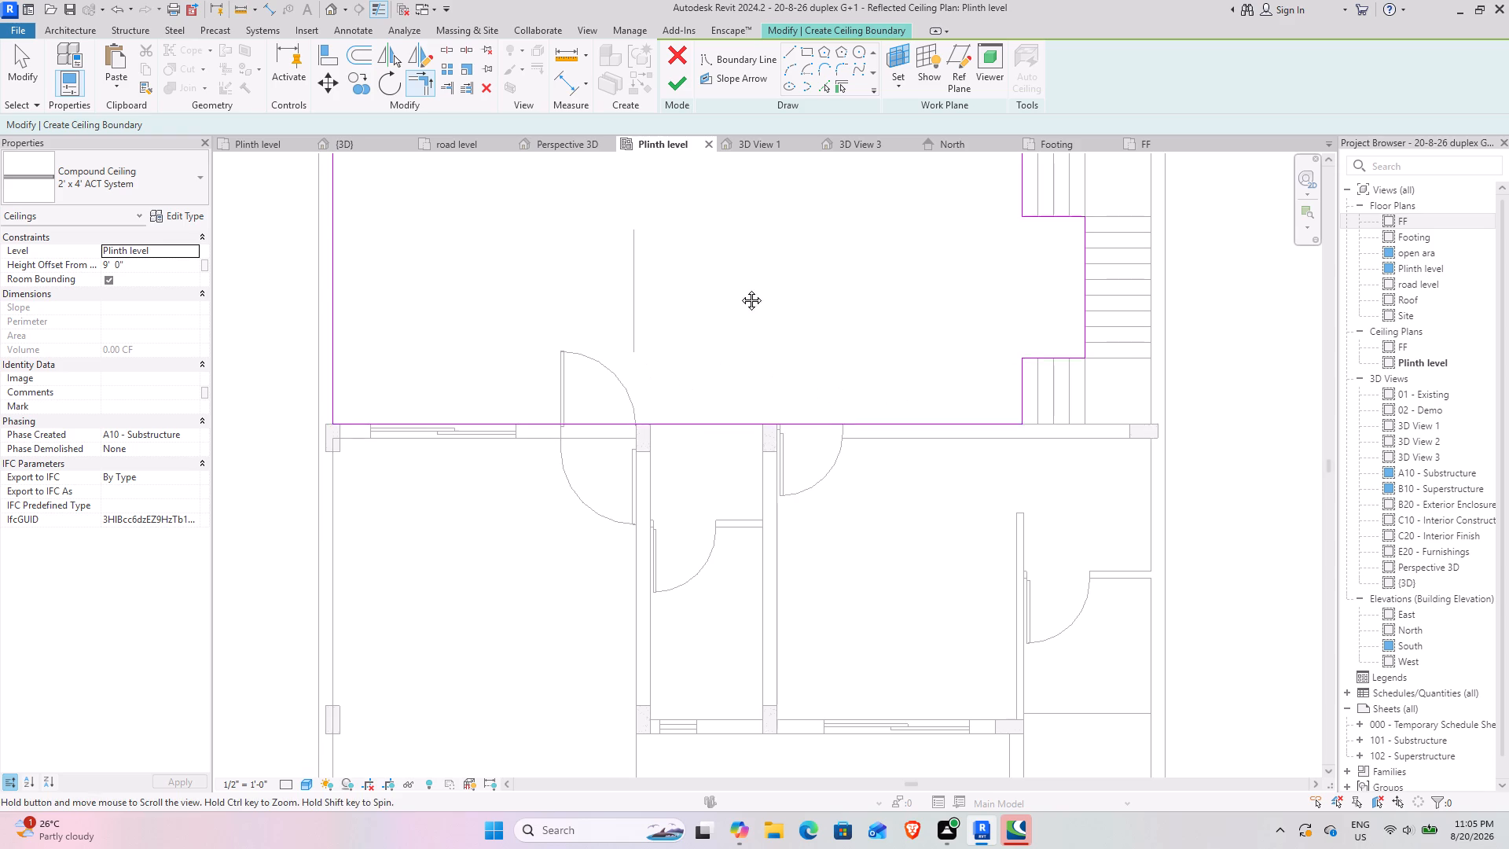
{"action": "middle_click_drag", "start_coordinate": [740, 289], "coordinate": [681, 299]}
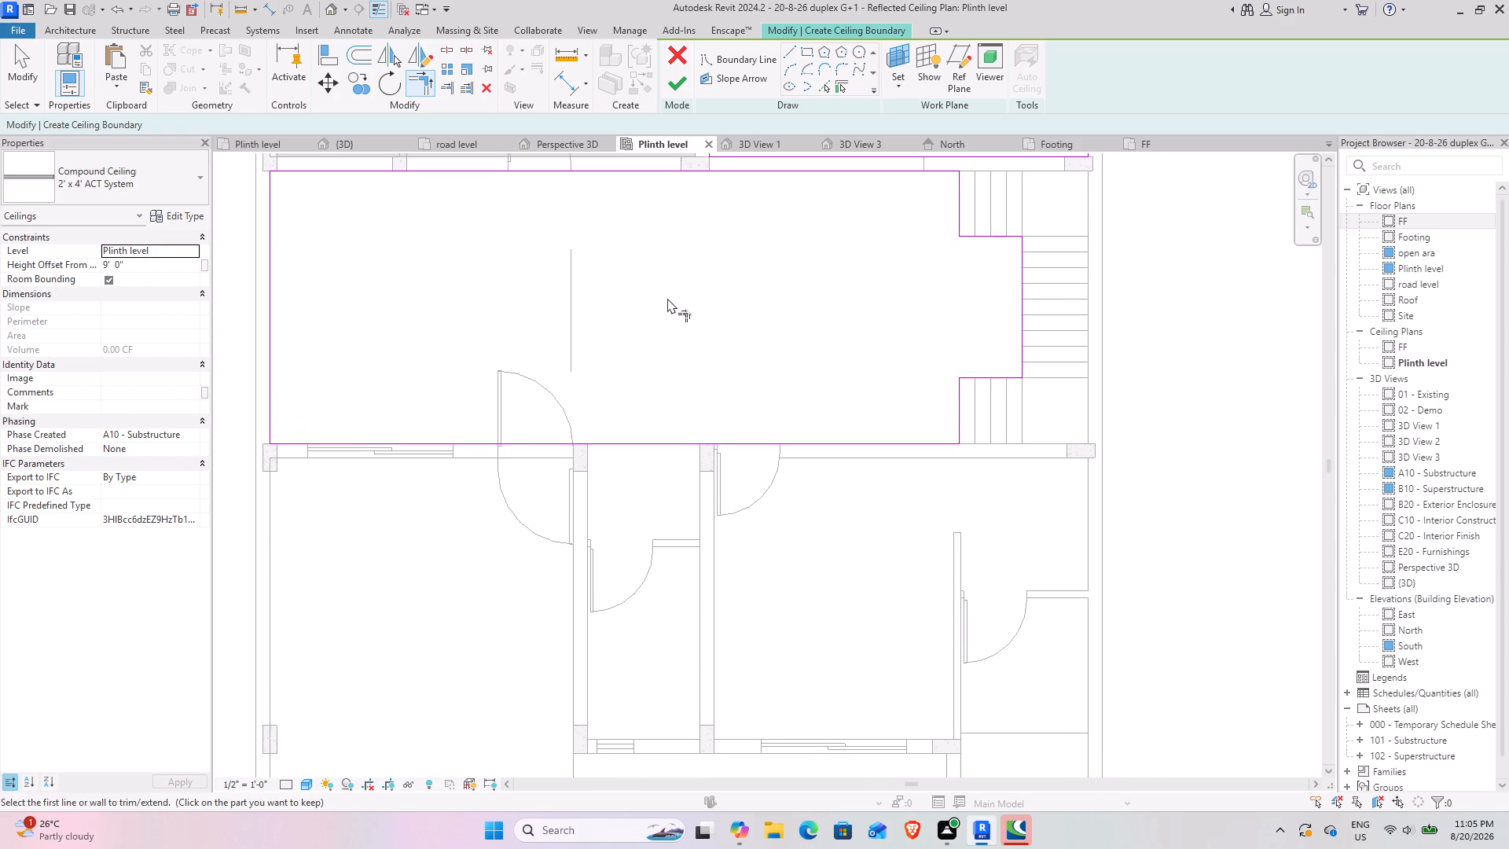
{"action": "middle_click_drag", "start_coordinate": [666, 292], "coordinate": [661, 444]}
{"action": "middle_click_drag", "start_coordinate": [706, 351], "coordinate": [690, 432]}
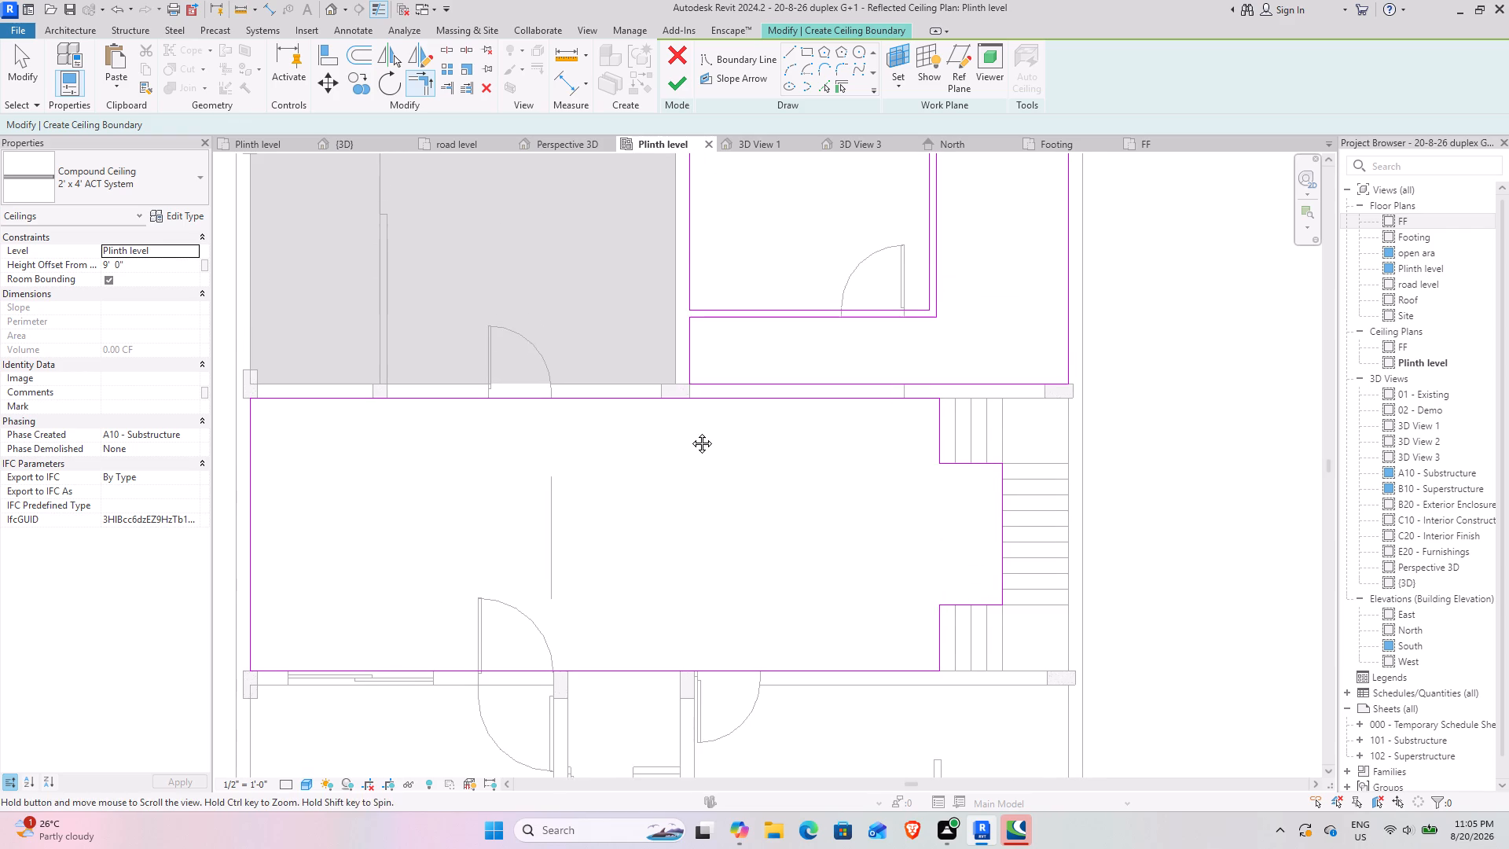
{"action": "middle_click_drag", "start_coordinate": [690, 432], "coordinate": [691, 432]}
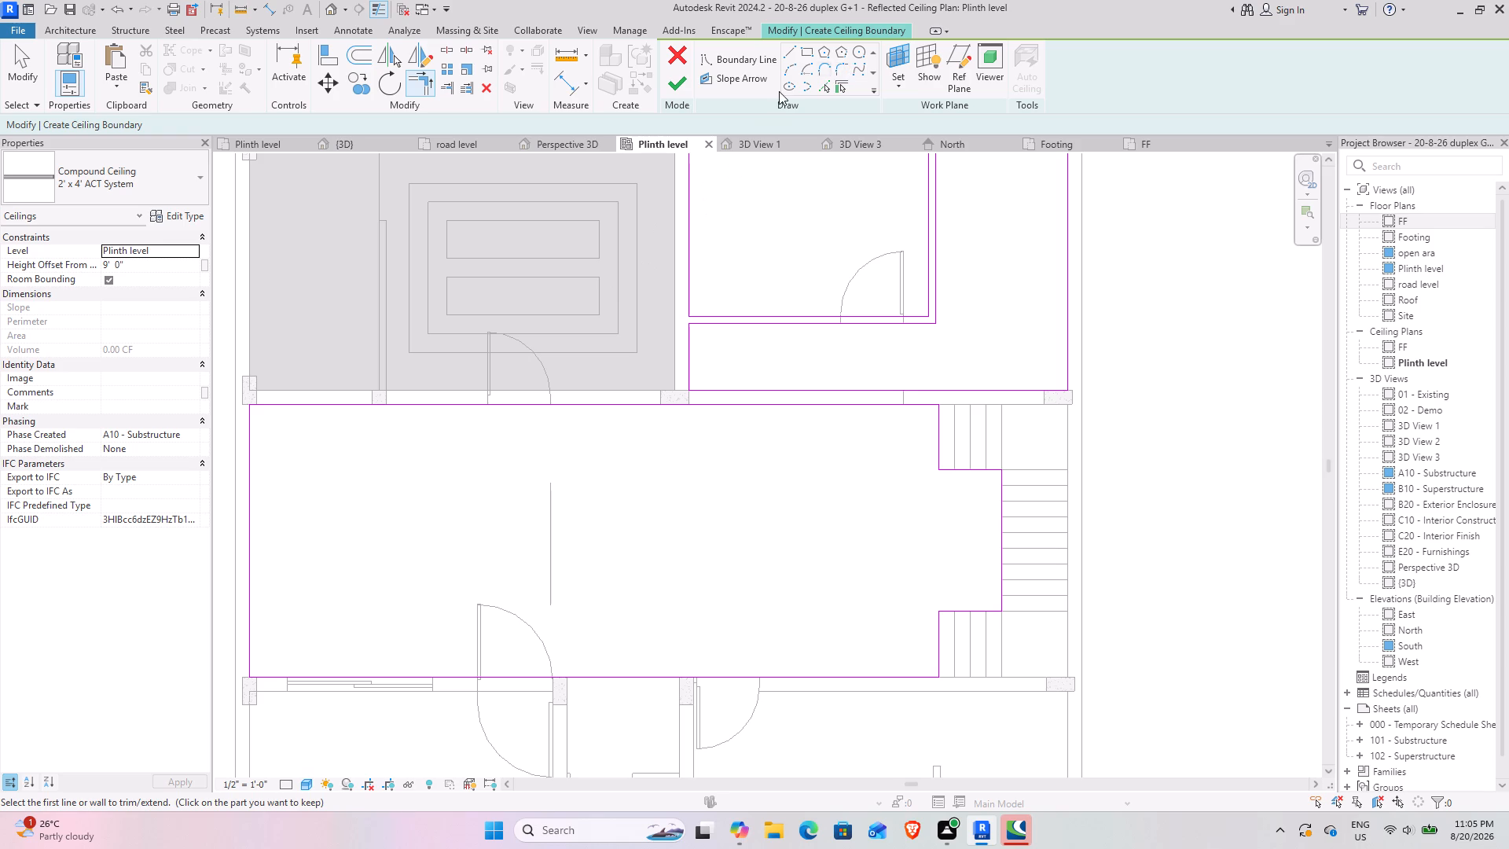
Split the facing passage and hall boundary edges between the columns, and trim the hall edge to the passage's end line beside the shaded room.
{"action": "left_click", "coordinate": [440, 52]}
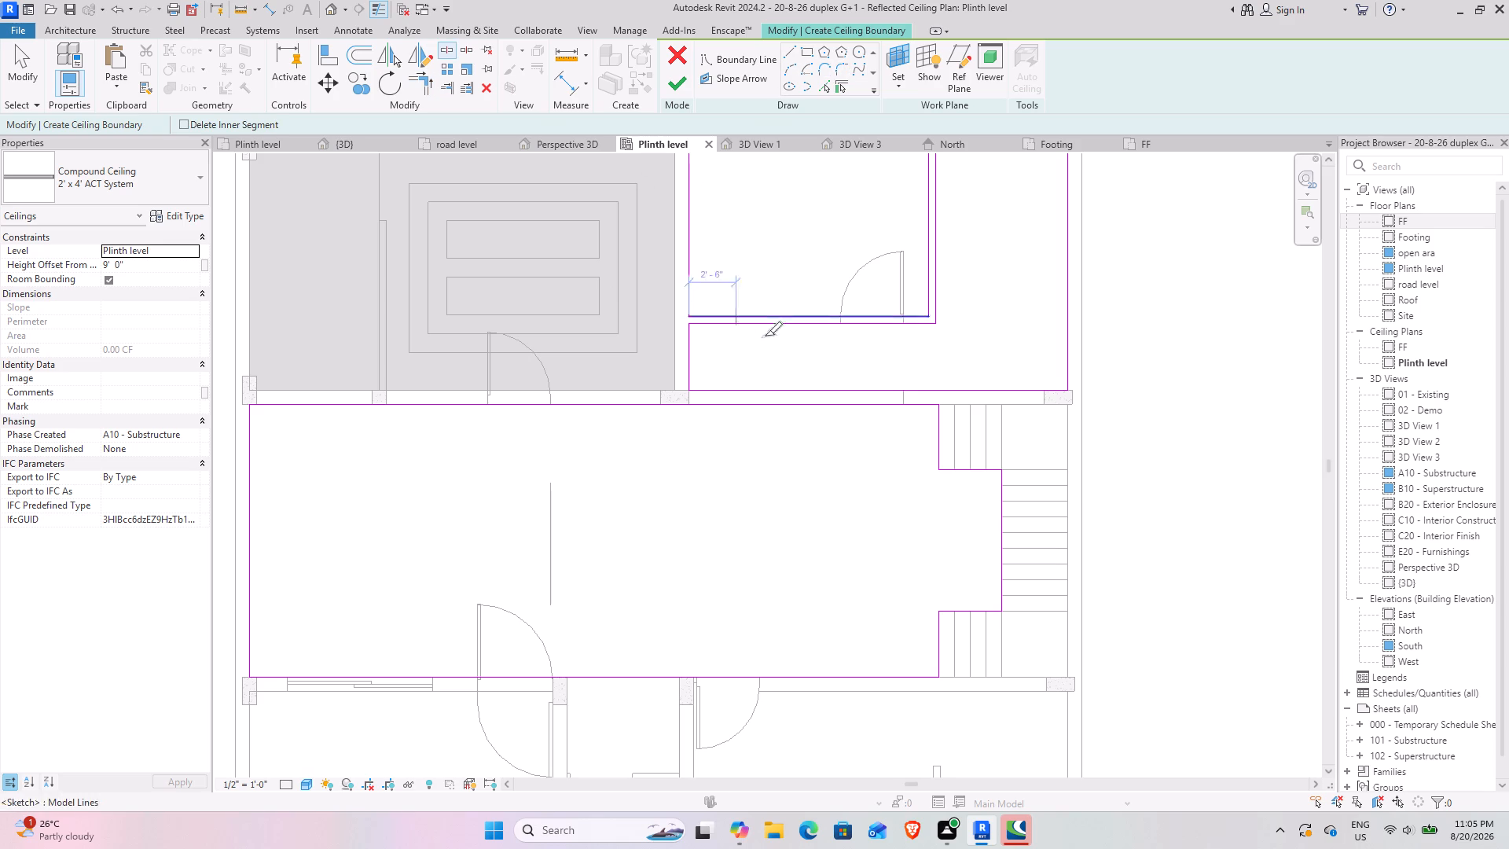
{"action": "middle_click_drag", "start_coordinate": [756, 347], "coordinate": [756, 376]}
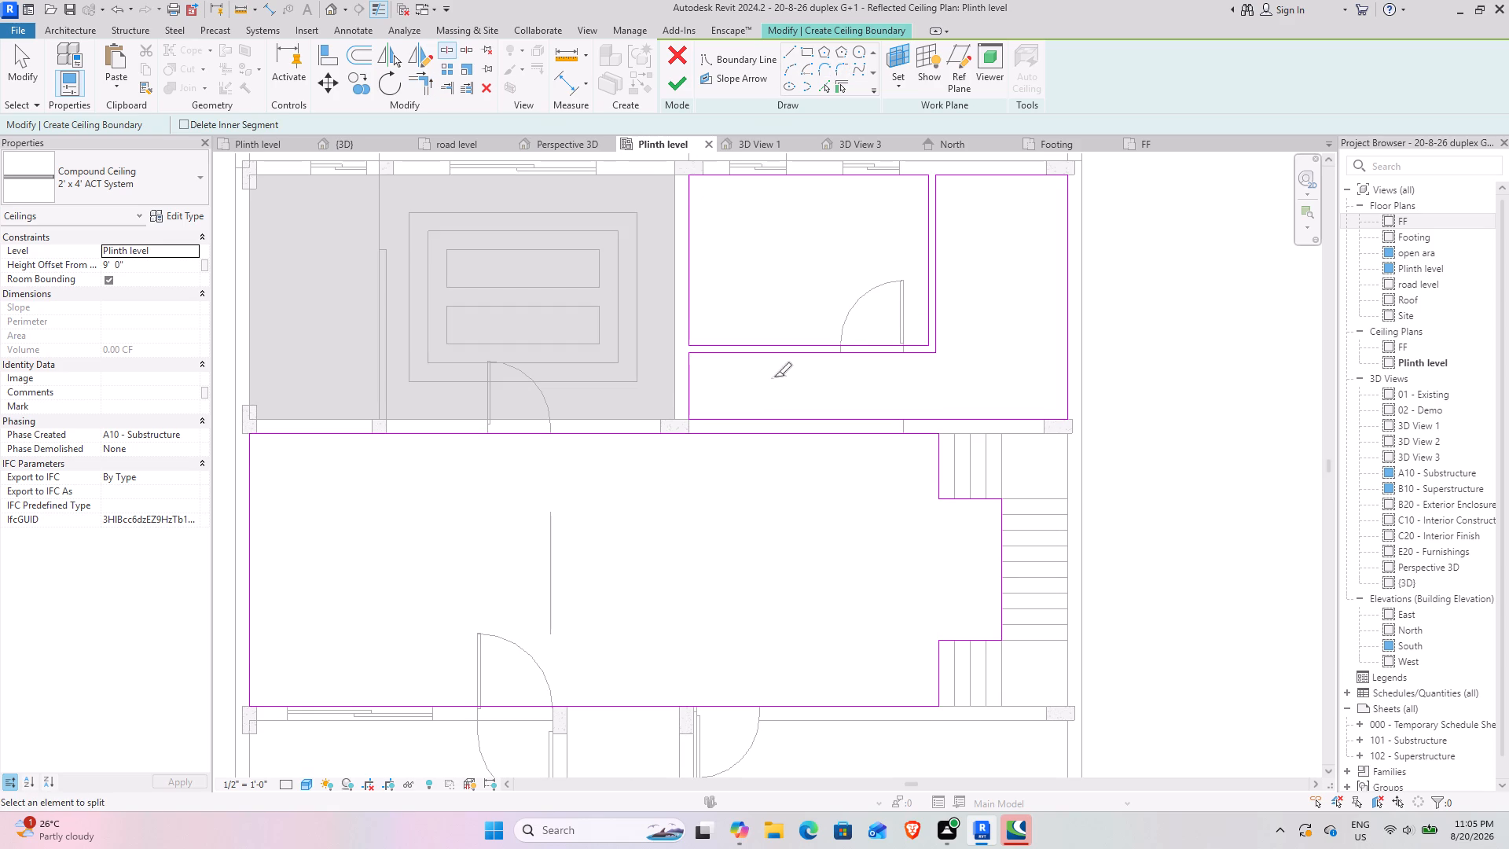
{"action": "left_click", "coordinate": [808, 420]}
{"action": "left_click", "coordinate": [802, 434]}
{"action": "type", "text": "TR"}
{"action": "left_click", "coordinate": [670, 437]}
{"action": "left_click", "coordinate": [688, 388]}
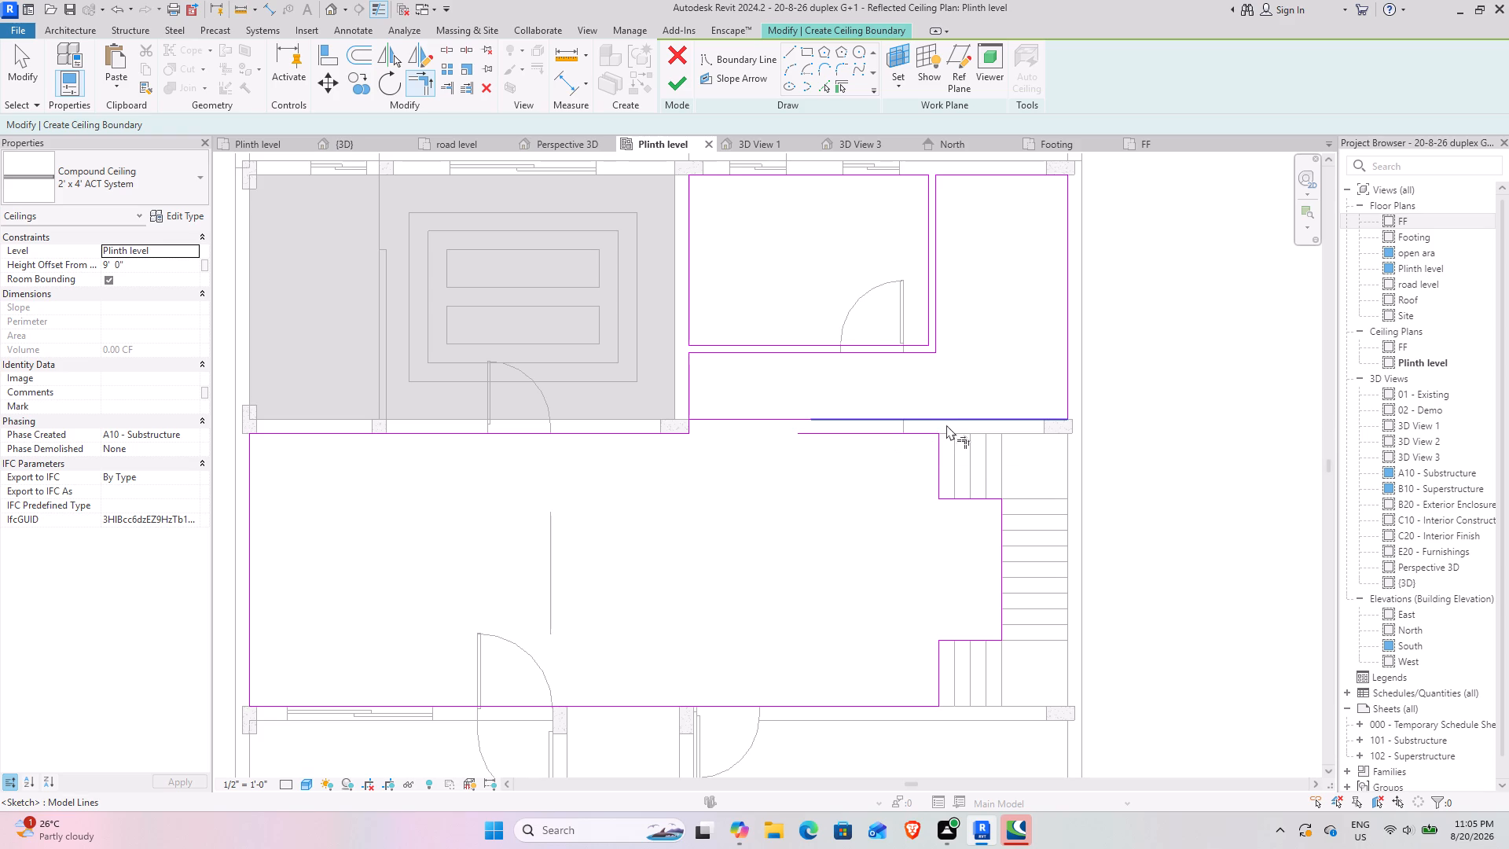
Sketch a 9" boundary line across the wall near the stairs and trim the split hall and passage edges to it.
{"action": "scroll", "coordinate": [838, 408], "scroll_direction": "up", "scroll_amount": 3}
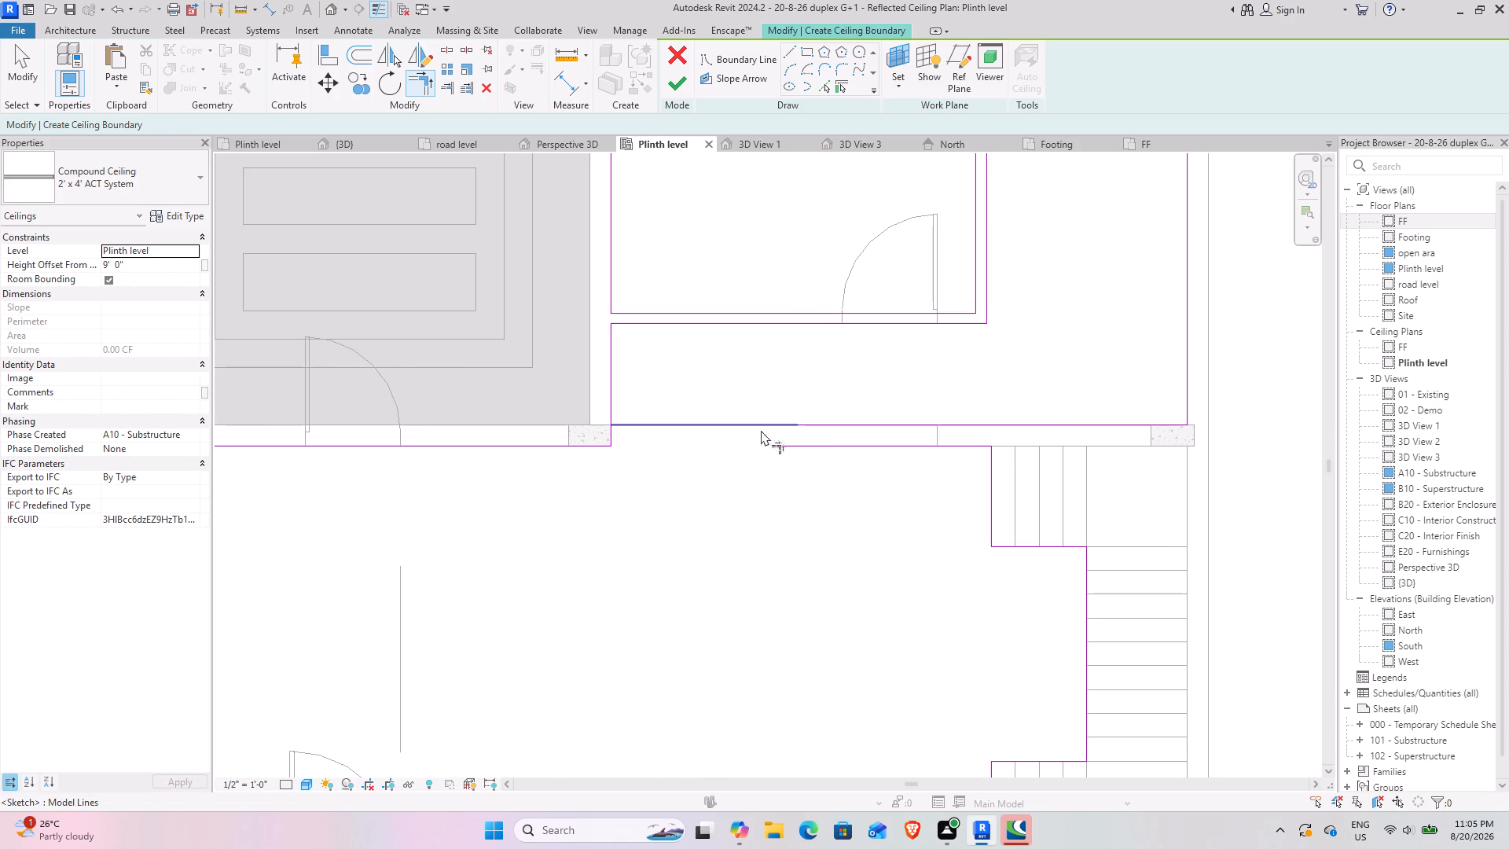
{"action": "left_click", "coordinate": [791, 54]}
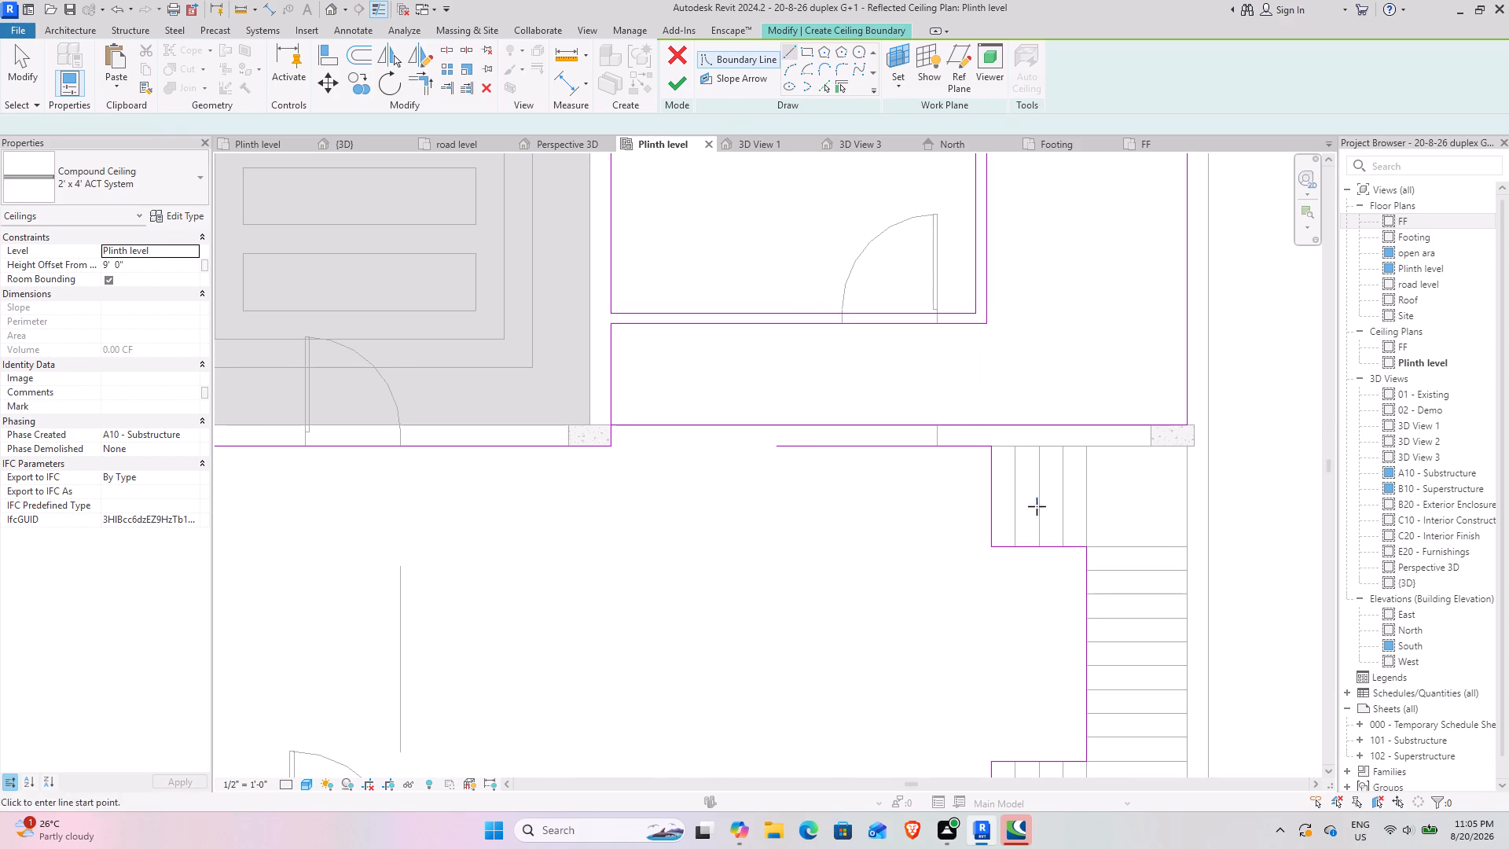
{"action": "left_click", "coordinate": [934, 444]}
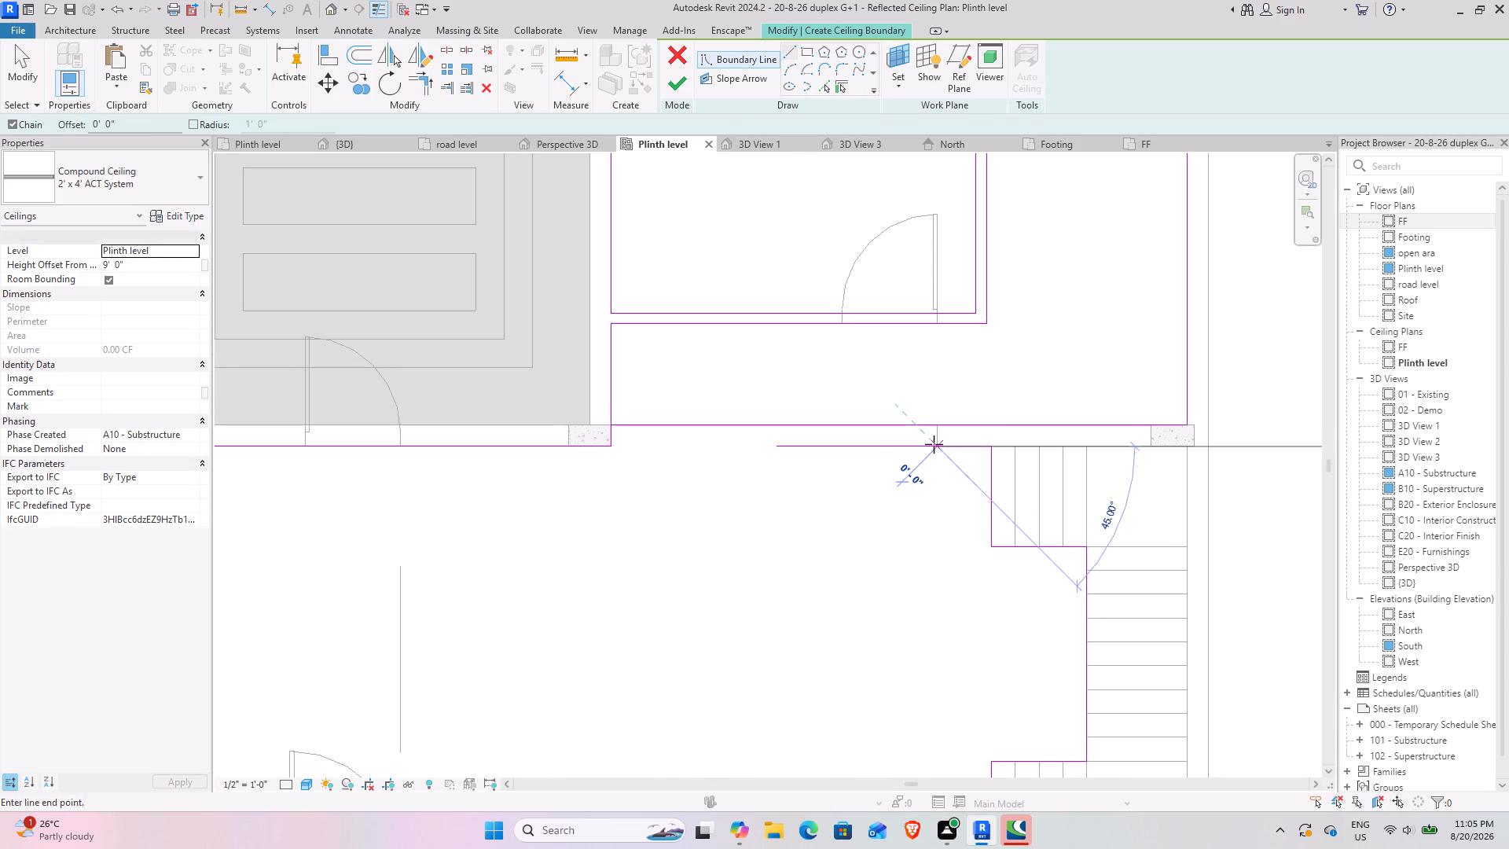
{"action": "left_click", "coordinate": [941, 427]}
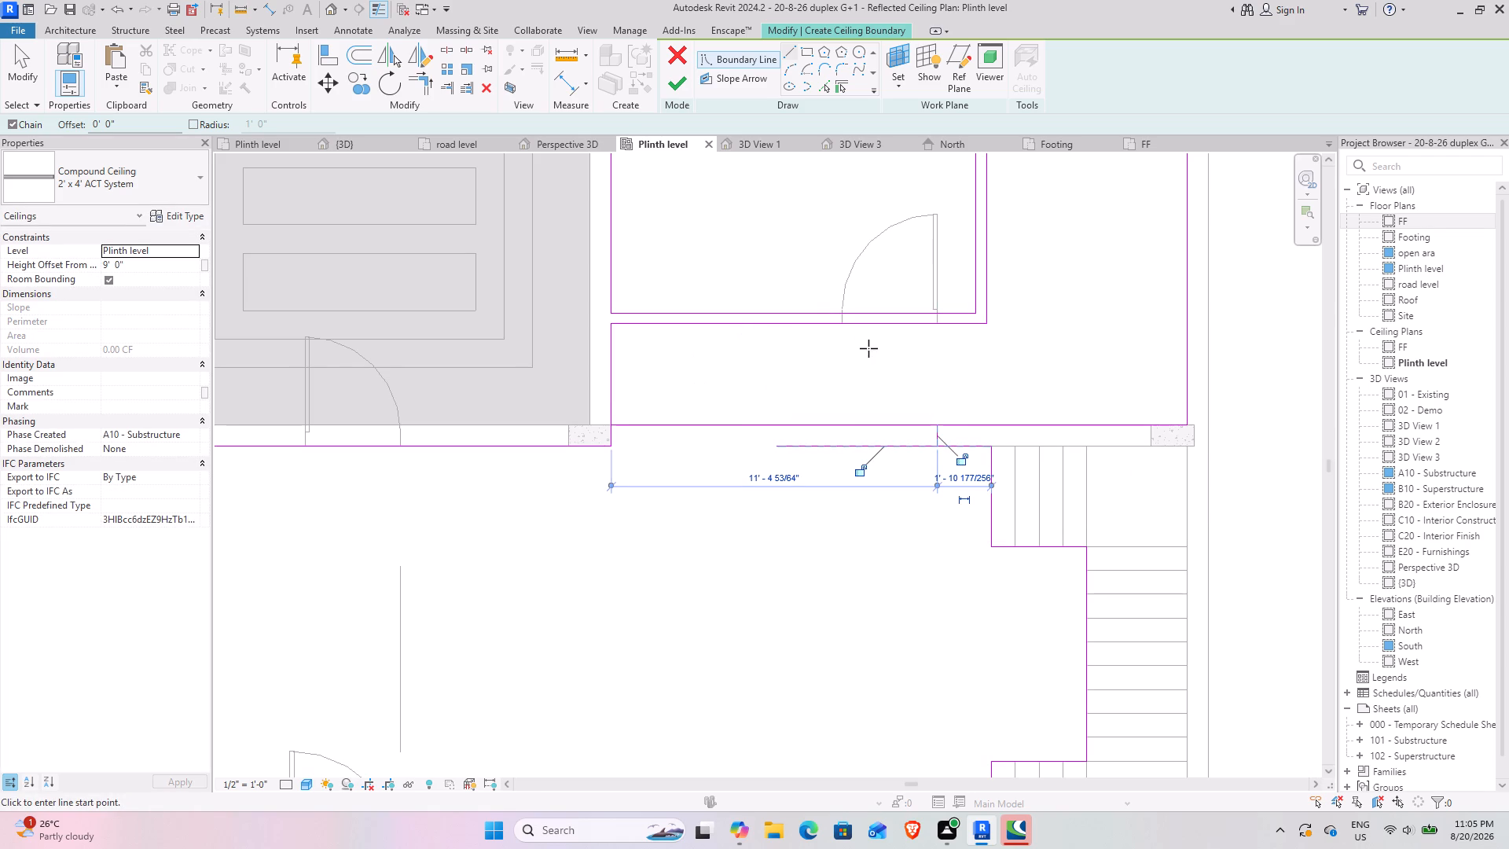
{"action": "key", "text": "t"}
{"action": "type", "text": "TR"}
{"action": "key", "text": "Escape"}
{"action": "type", "text": "TR"}
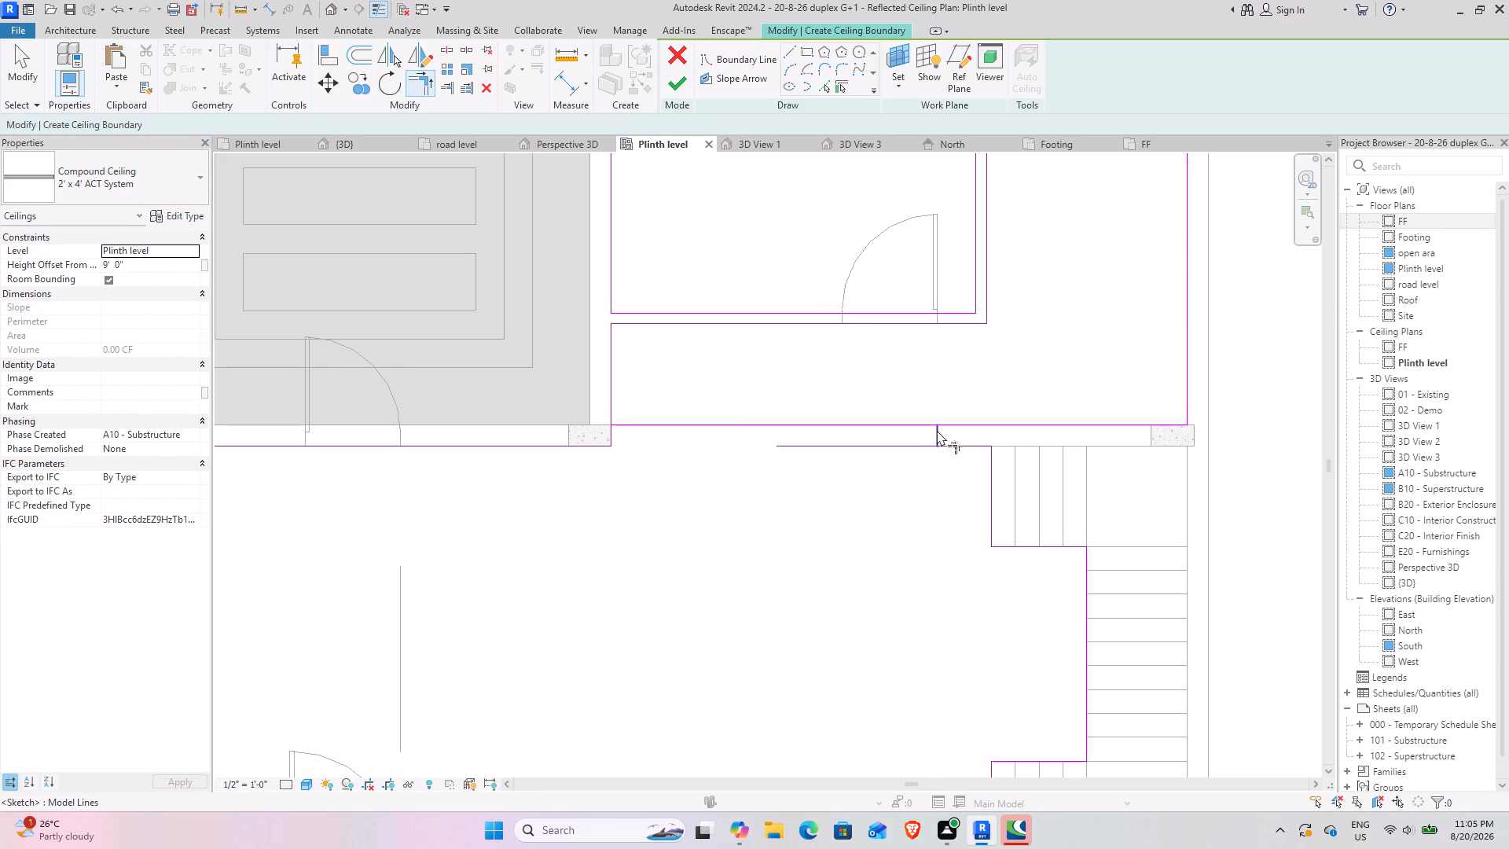
{"action": "left_click", "coordinate": [937, 430]}
{"action": "left_click", "coordinate": [946, 444]}
{"action": "left_click", "coordinate": [940, 438]}
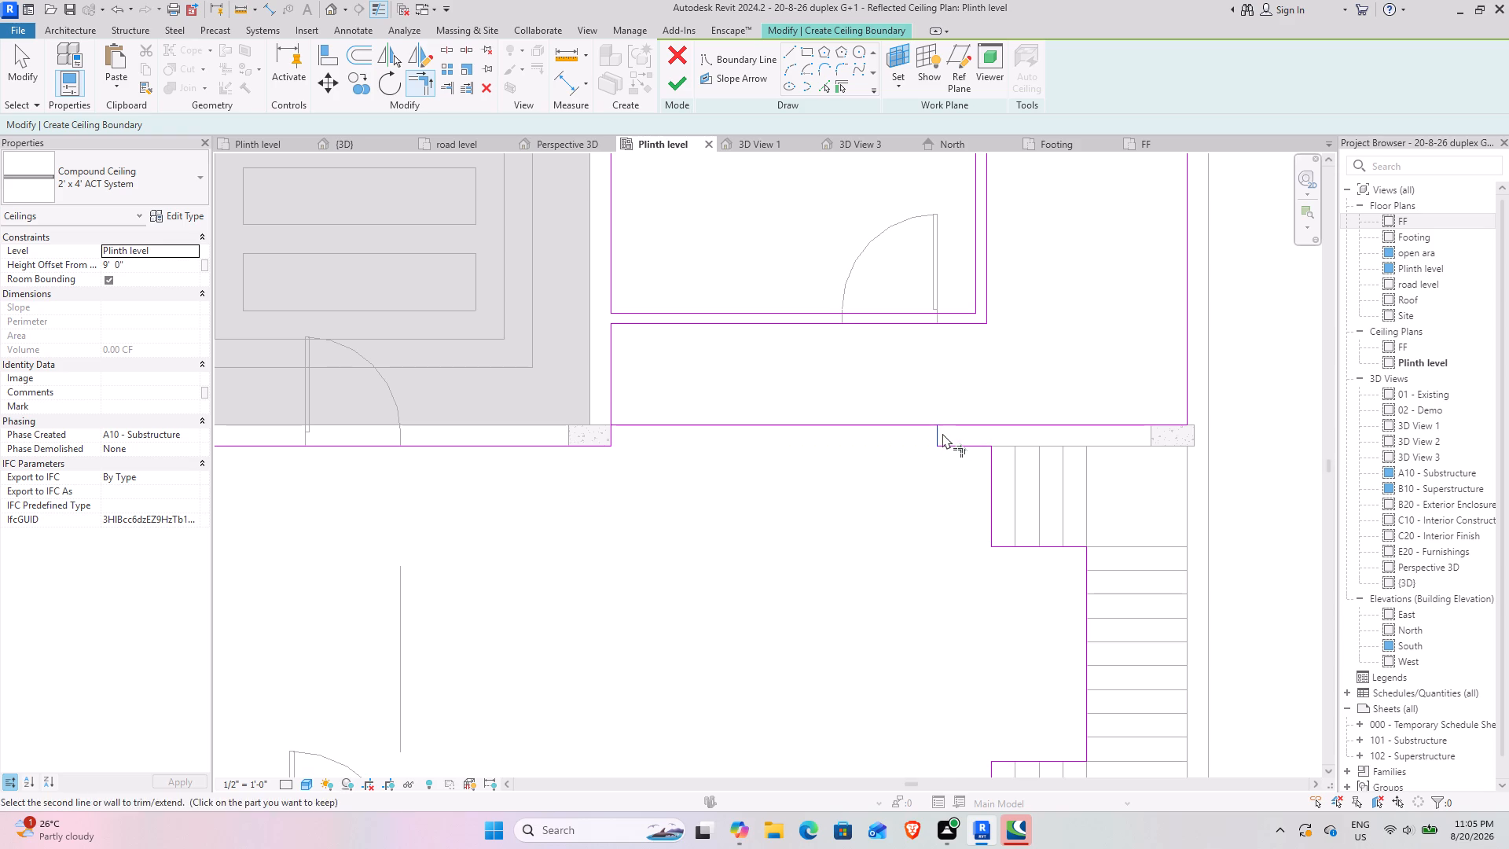
{"action": "left_click", "coordinate": [949, 422]}
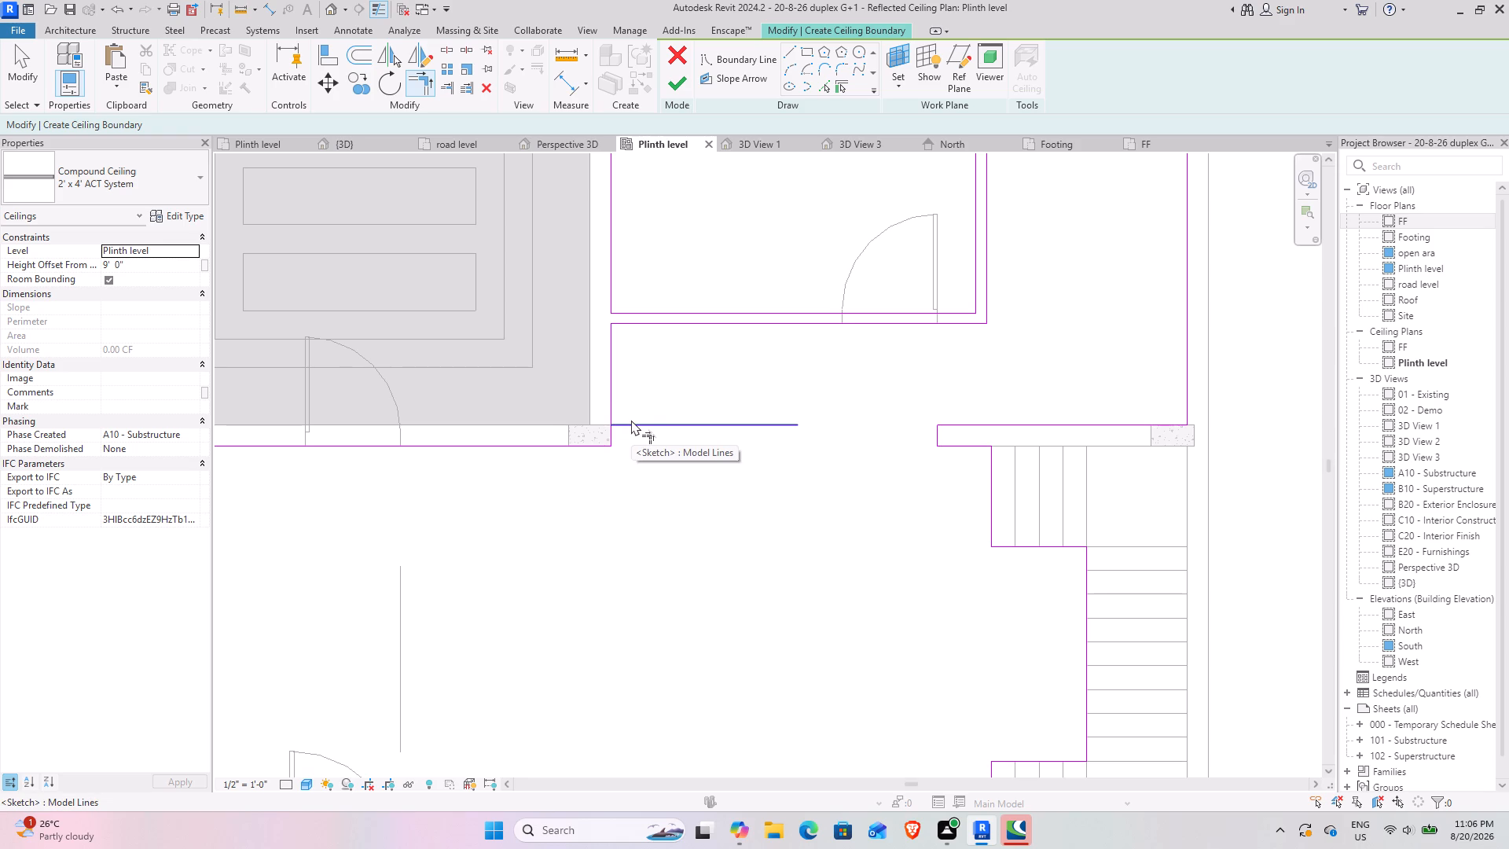
Delete the leftover 6'-6" boundary segment across the opening between passage and hall.
{"action": "key", "text": "Escape"}
{"action": "left_click", "coordinate": [721, 420]}
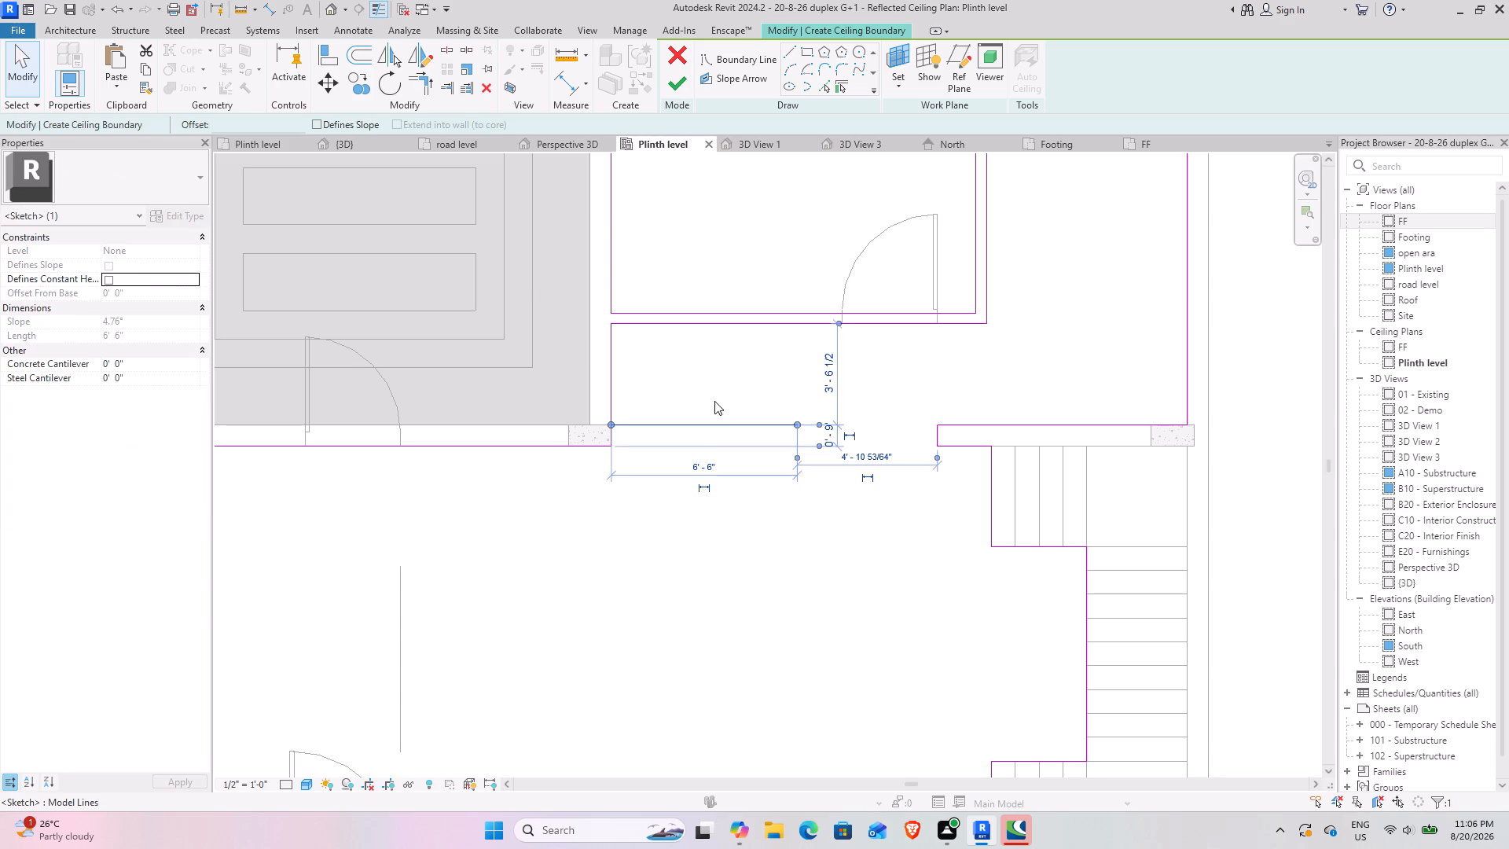
{"action": "left_click", "coordinate": [493, 93]}
Sketch two short boundary lines, about 4 1/2" long, across the wall at both jambs of the door between the upper room and passage.
{"action": "middle_click_drag", "start_coordinate": [807, 327], "coordinate": [754, 470]}
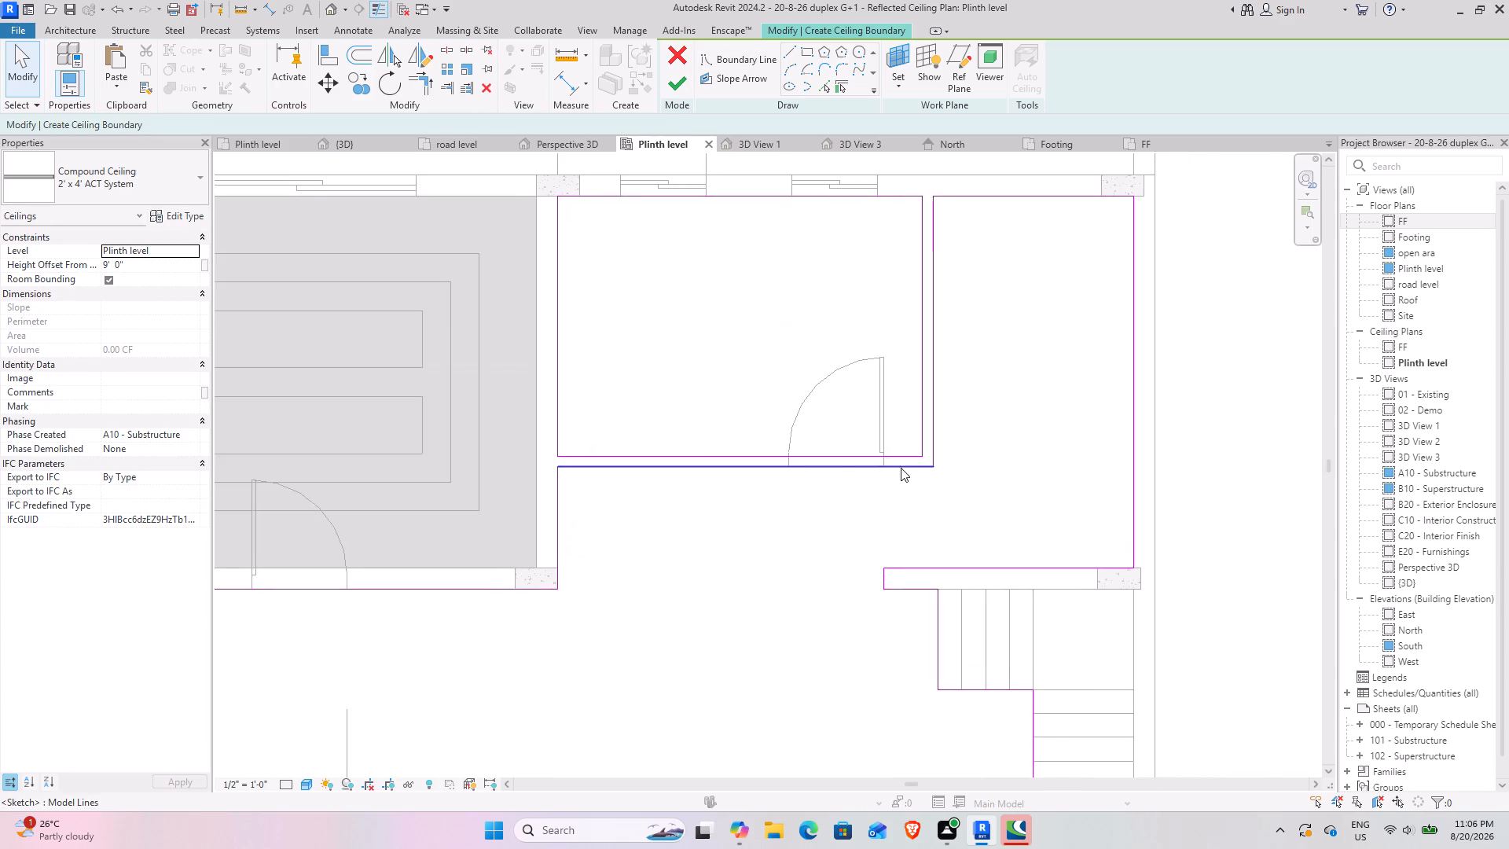
{"action": "scroll", "coordinate": [873, 433], "scroll_direction": "up", "scroll_amount": 3}
{"action": "scroll", "coordinate": [865, 463], "scroll_direction": "down", "scroll_amount": 2}
{"action": "middle_click_drag", "start_coordinate": [836, 416], "coordinate": [751, 472]}
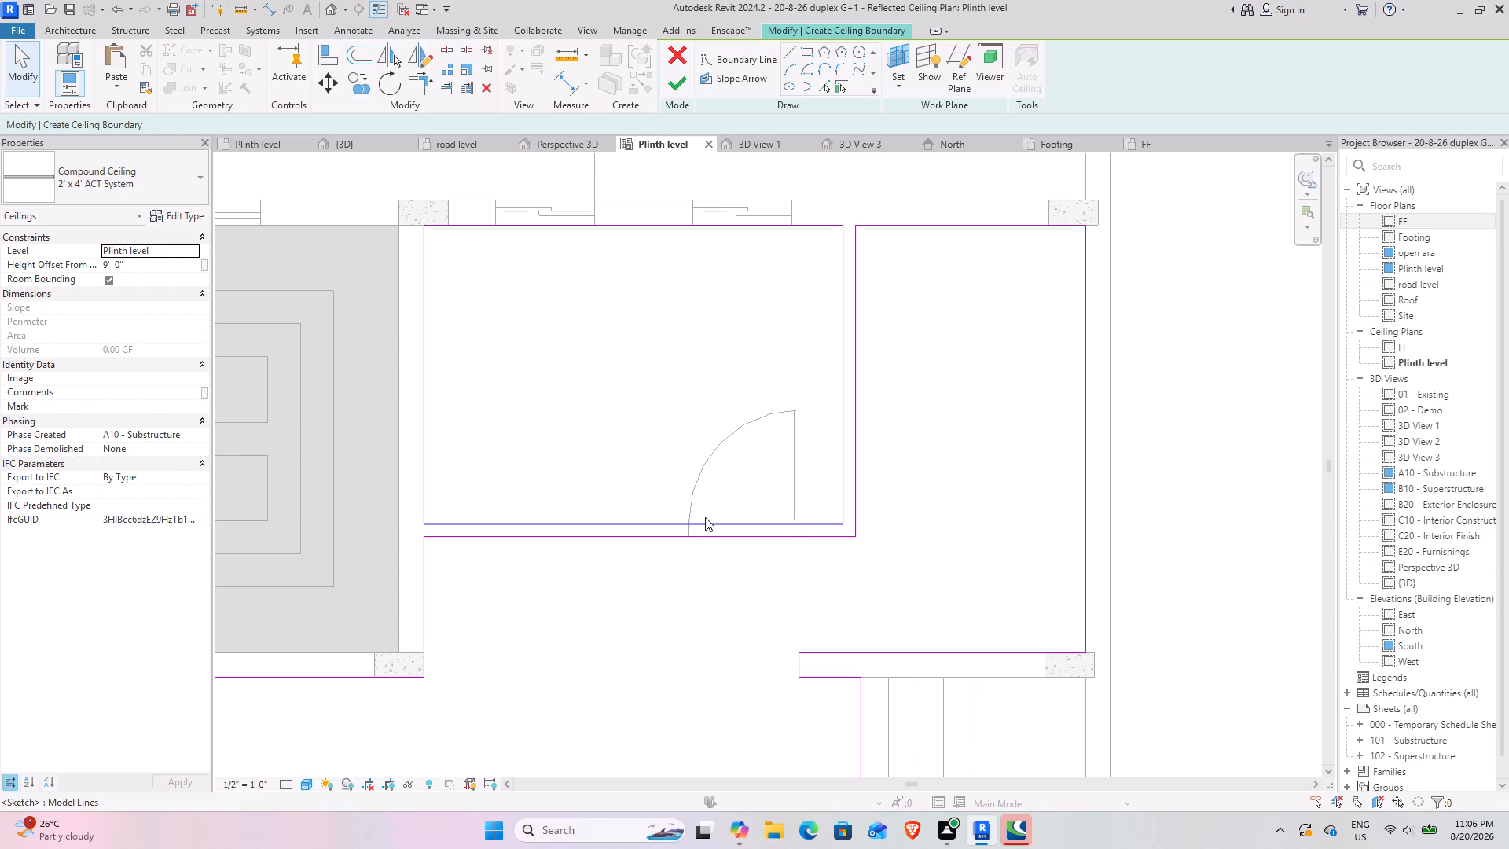
{"action": "scroll", "coordinate": [703, 518], "scroll_direction": "up", "scroll_amount": 4}
{"action": "scroll", "coordinate": [836, 410], "scroll_direction": "down", "scroll_amount": 2}
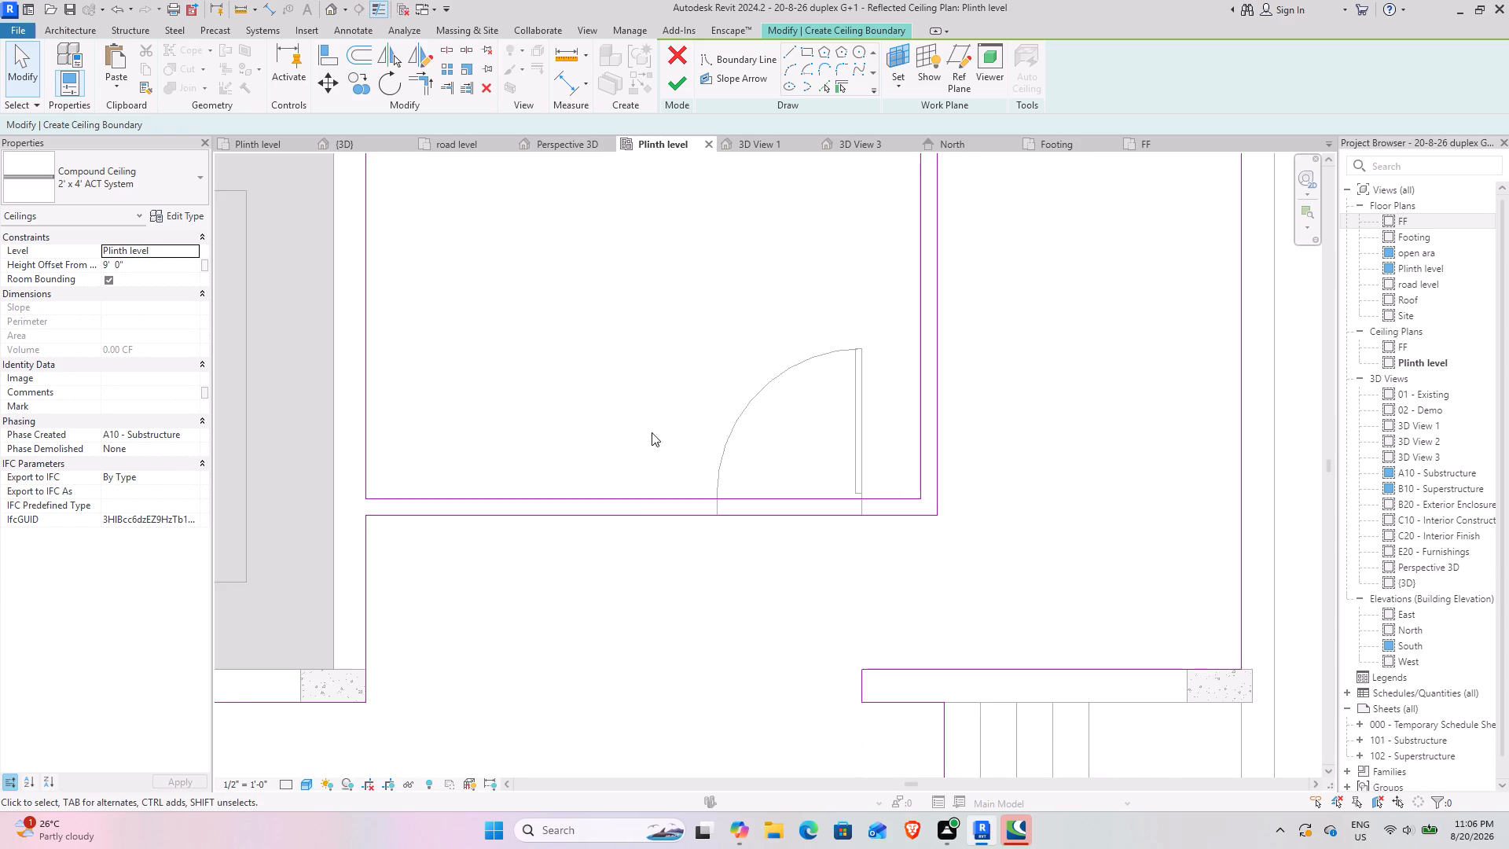
{"action": "middle_click_drag", "start_coordinate": [639, 463], "coordinate": [535, 581]}
{"action": "scroll", "coordinate": [531, 502], "scroll_direction": "down", "scroll_amount": 3}
{"action": "middle_click_drag", "start_coordinate": [523, 499], "coordinate": [554, 411]}
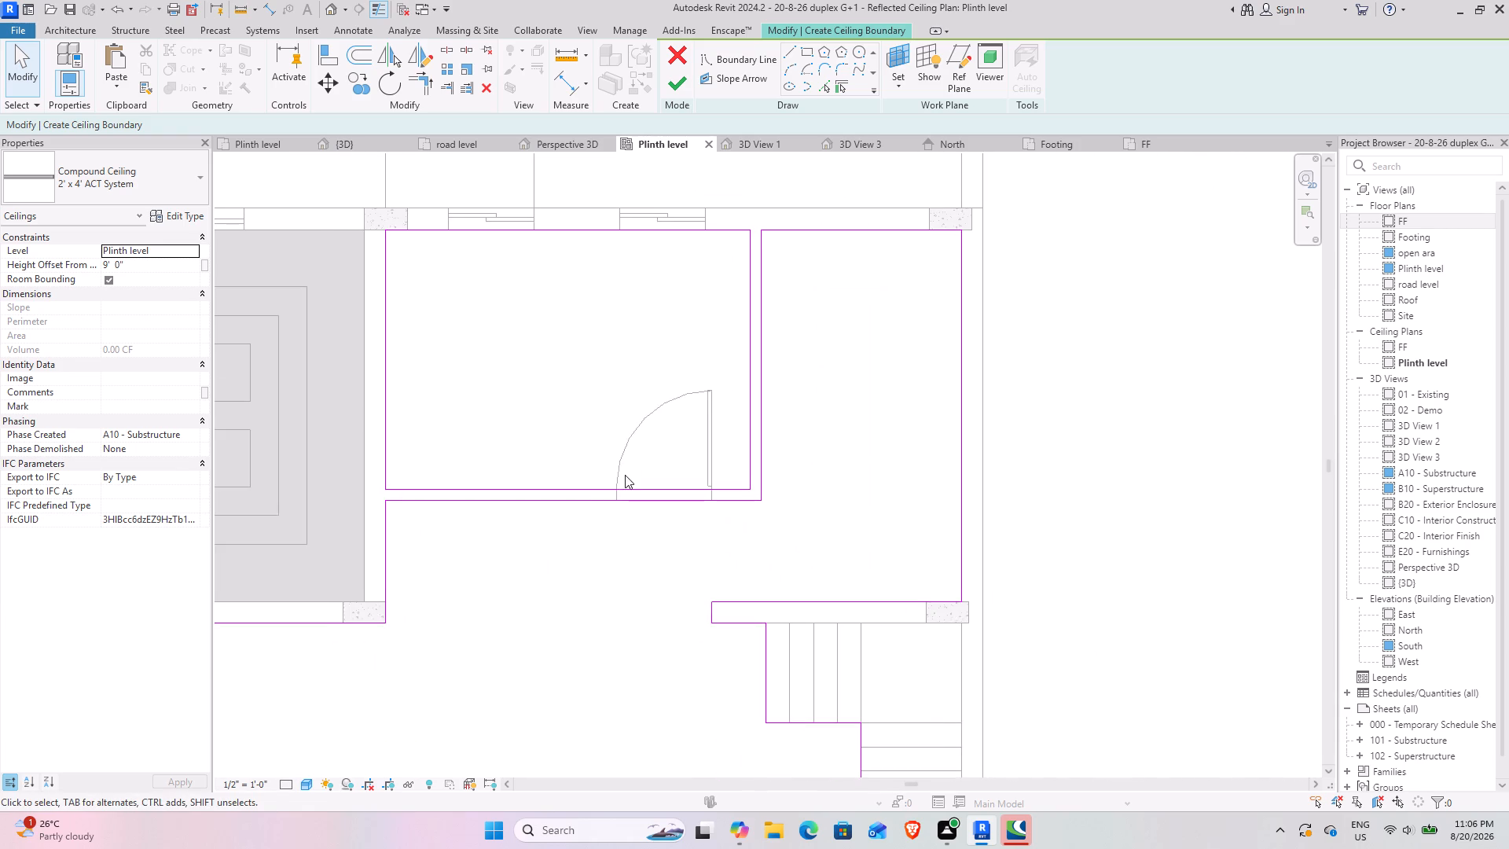
{"action": "scroll", "coordinate": [625, 475], "scroll_direction": "up", "scroll_amount": 4}
{"action": "left_click", "coordinate": [787, 56]}
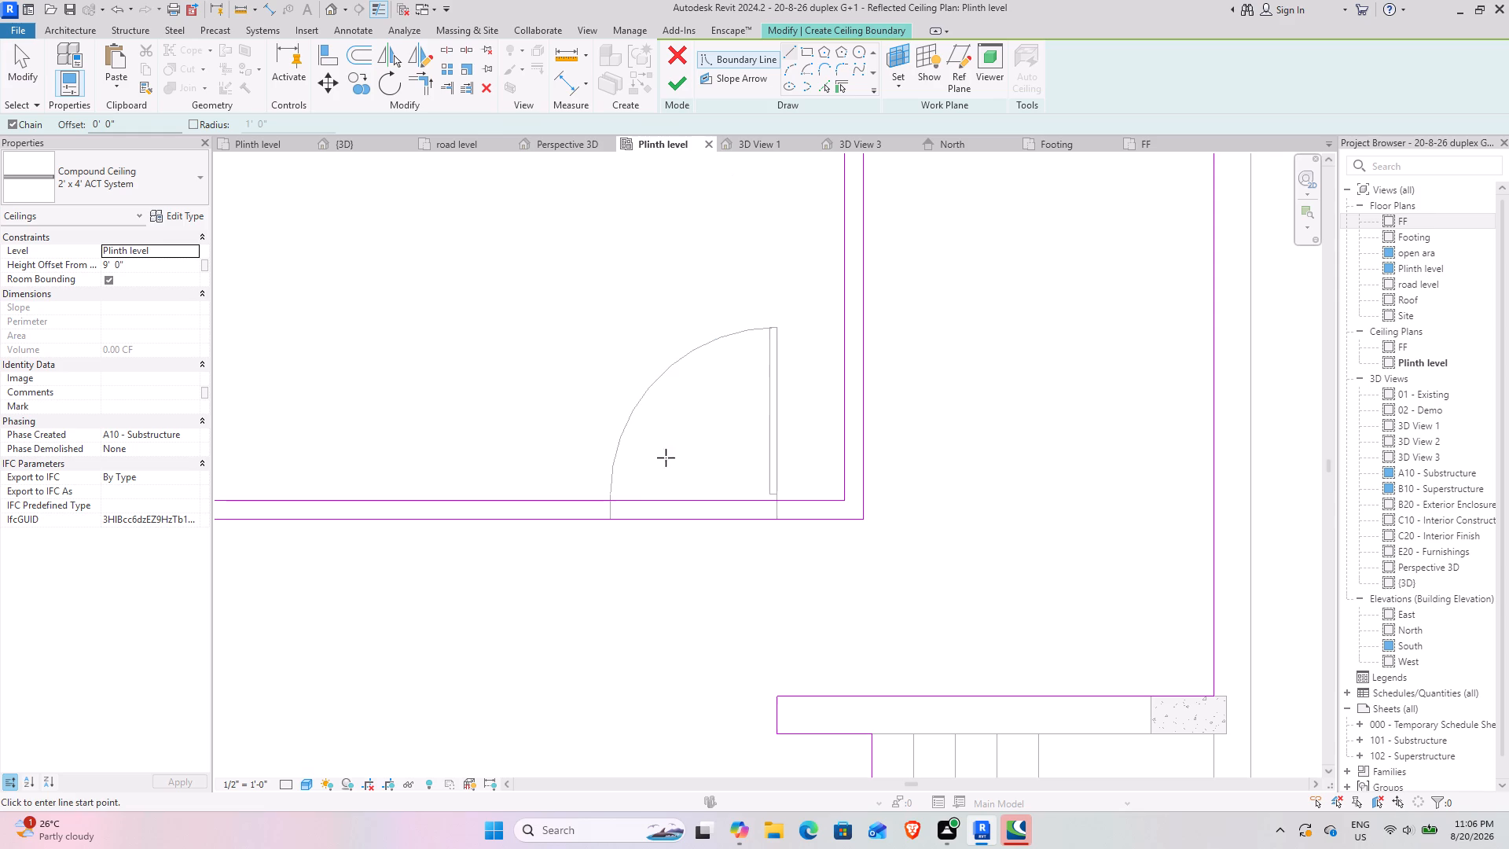
{"action": "left_click", "coordinate": [611, 503]}
{"action": "left_click", "coordinate": [613, 520]}
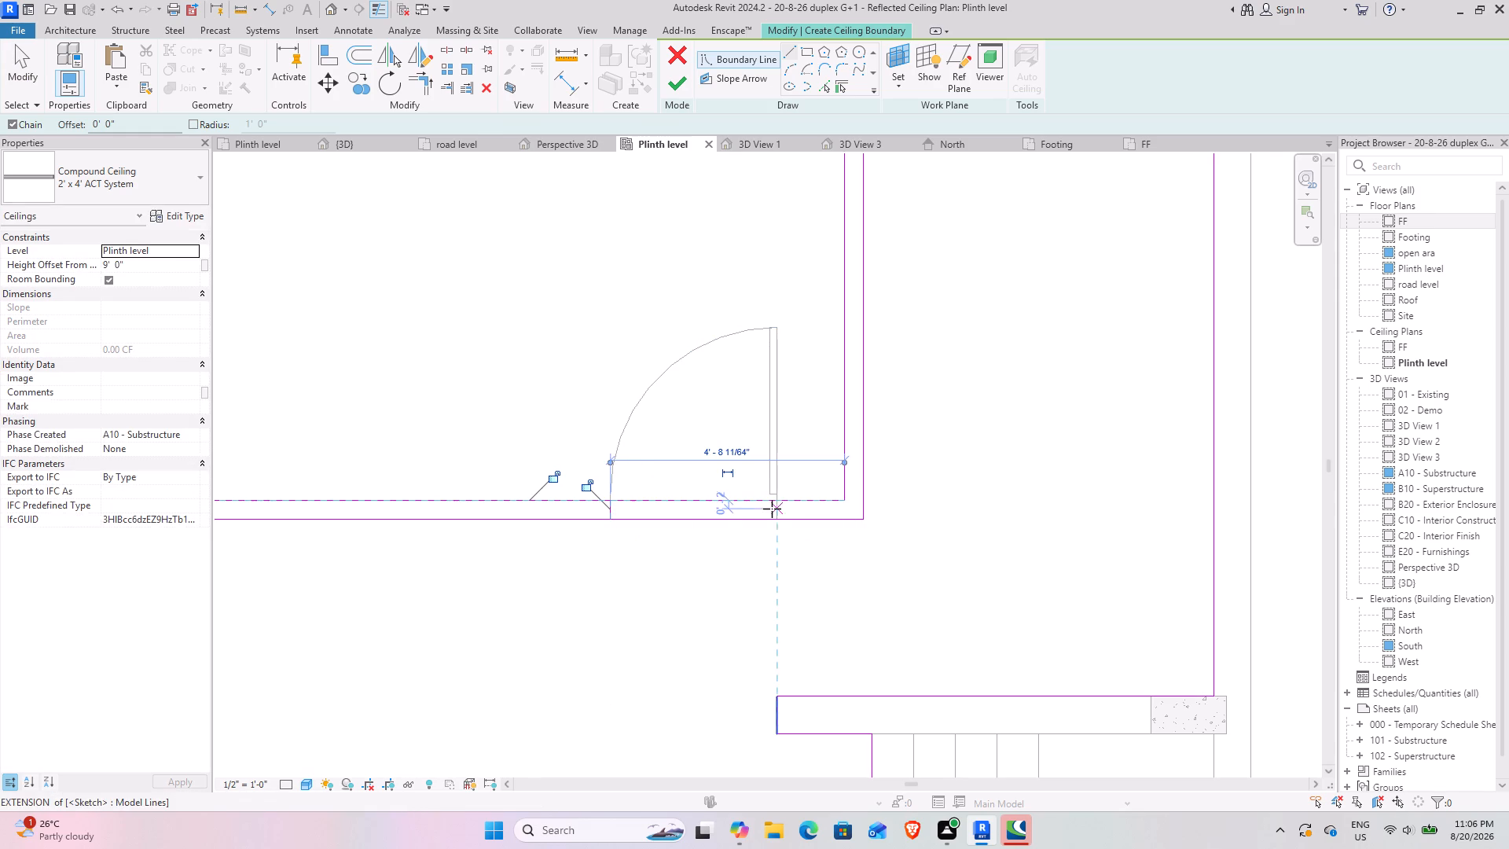
{"action": "left_click", "coordinate": [778, 498]}
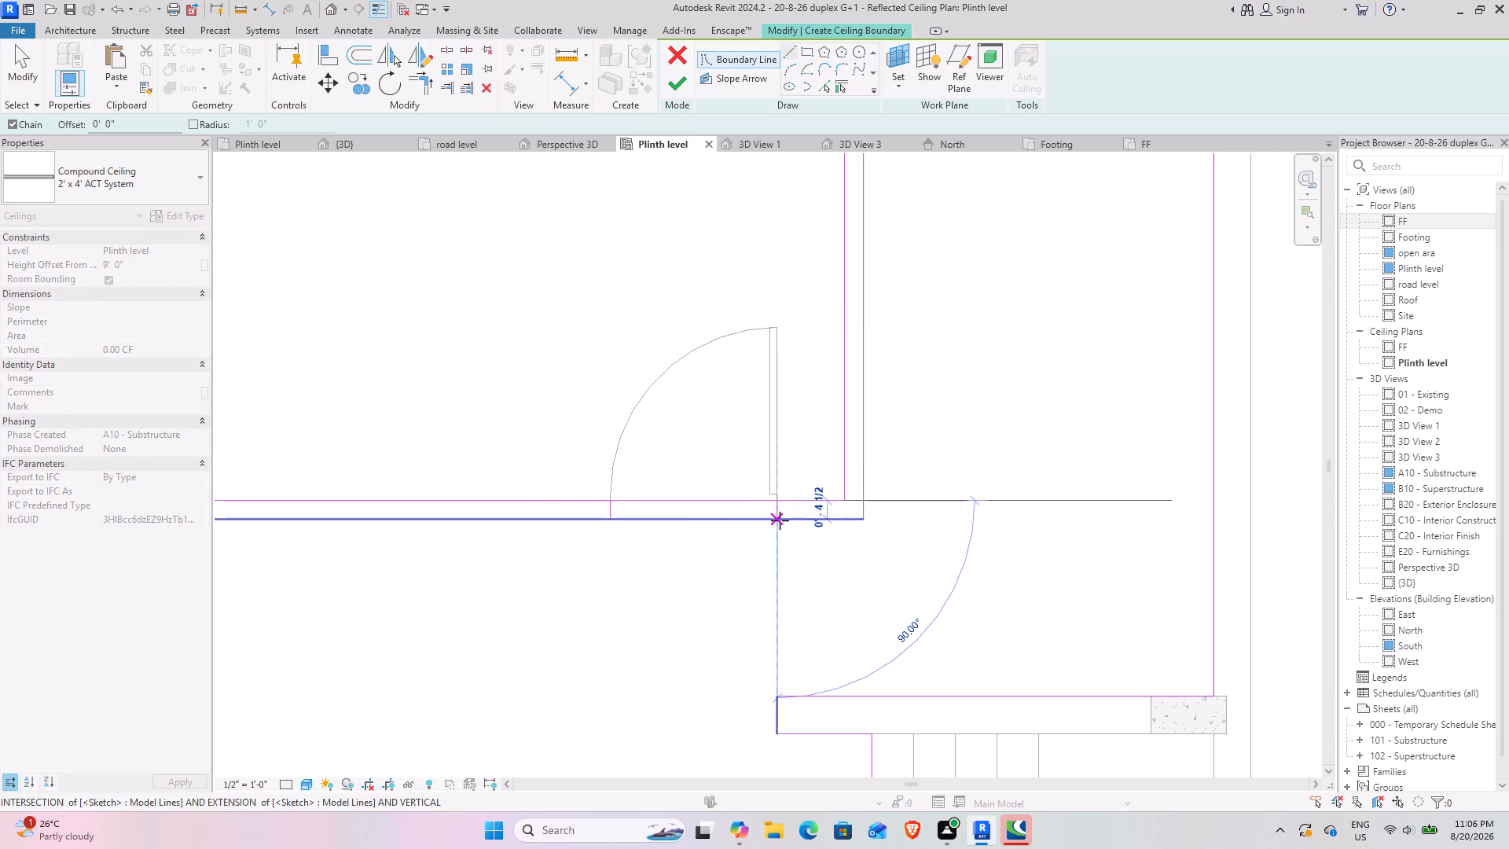
{"action": "left_click", "coordinate": [780, 520]}
{"action": "key", "text": "Escape"}
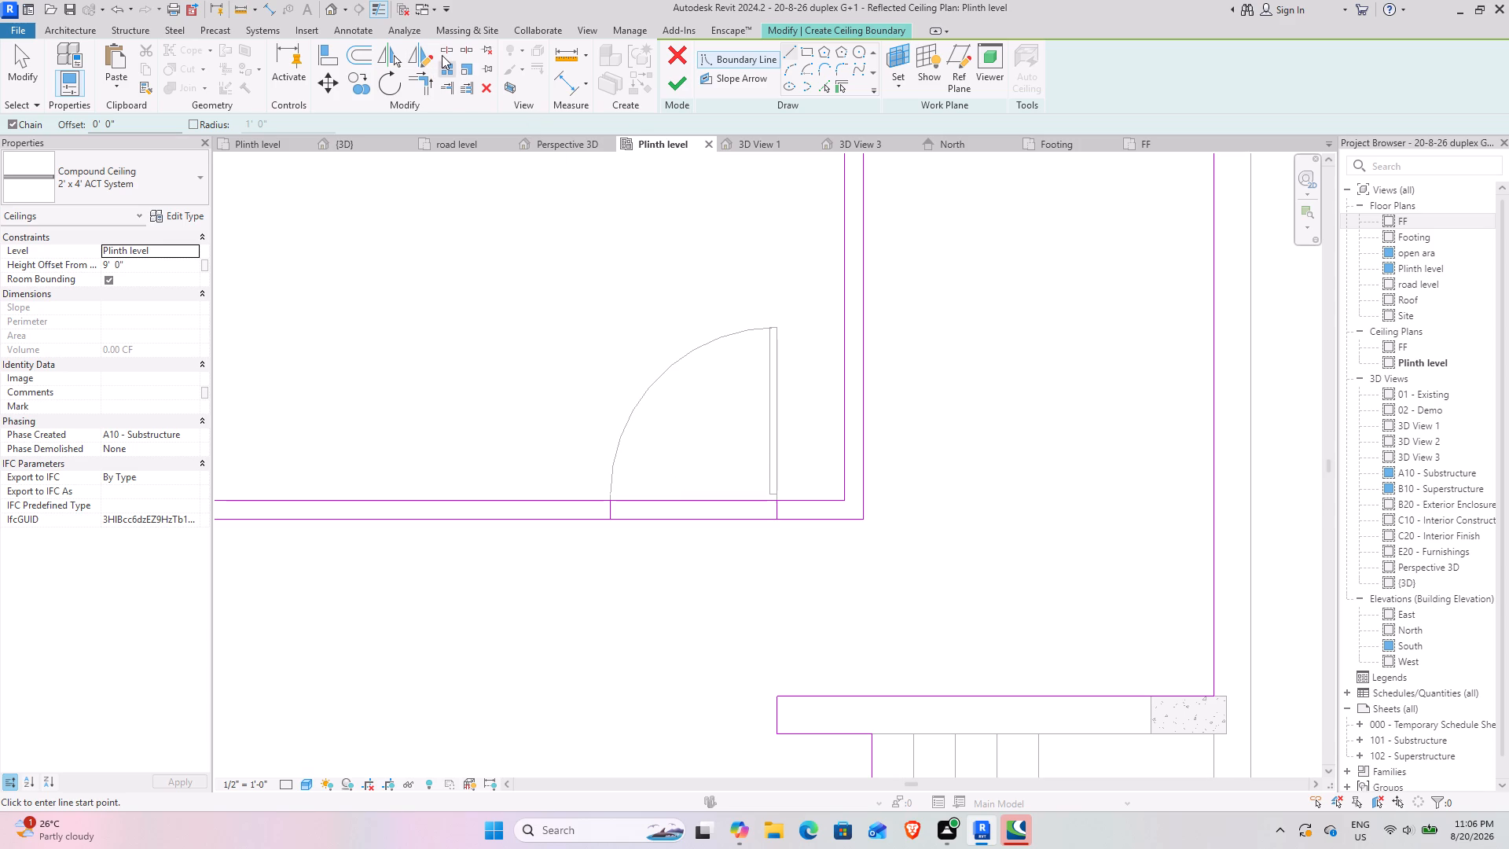
Split both wall-face boundary lines at that door and trim them to the jamb lines, opening the upper room to the passage.
{"action": "left_click", "coordinate": [442, 55]}
{"action": "left_click", "coordinate": [680, 505]}
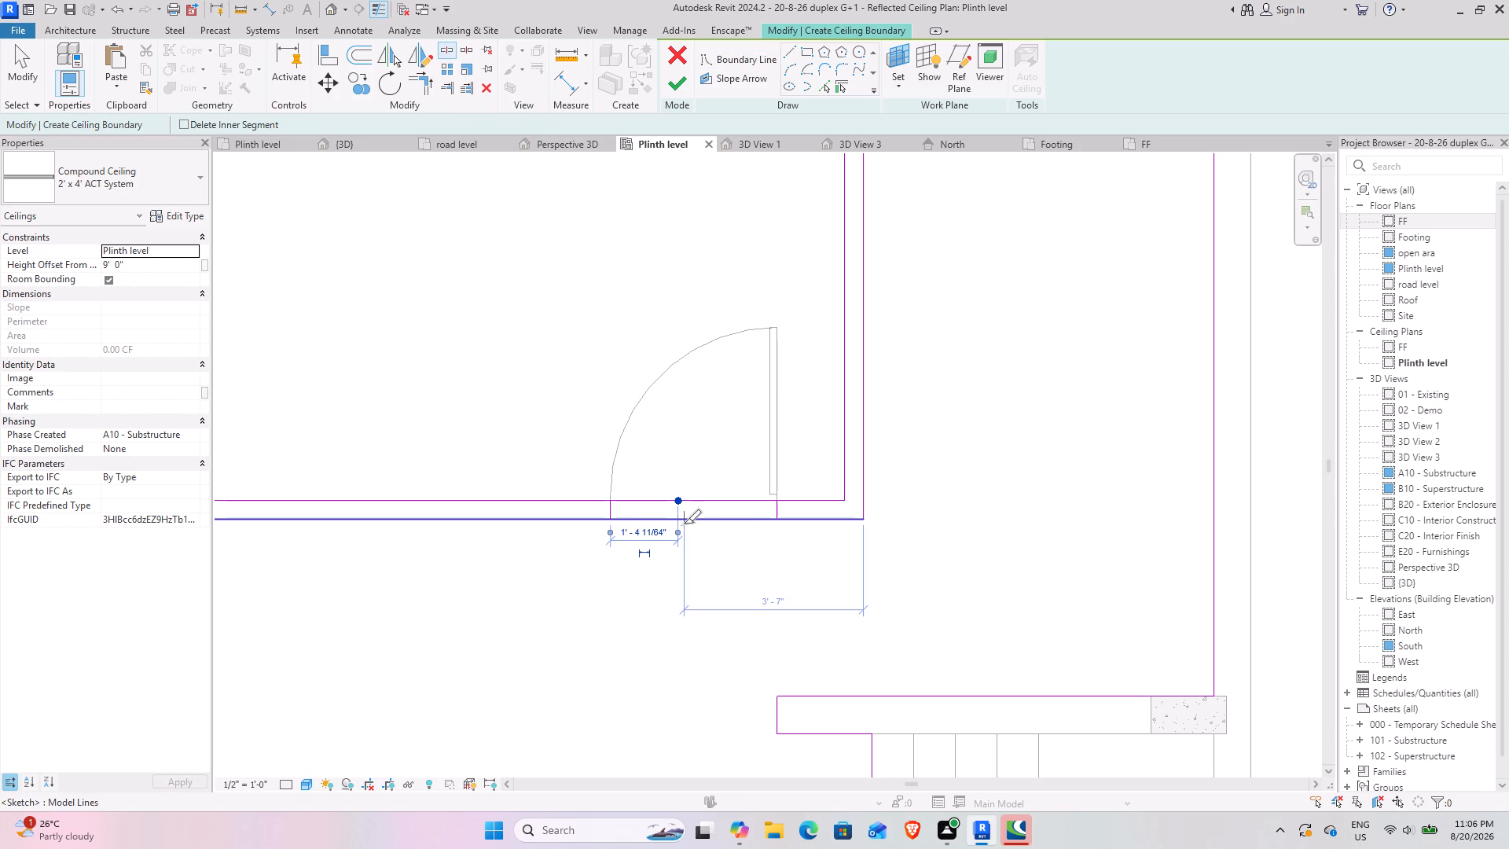
{"action": "left_click", "coordinate": [684, 524]}
{"action": "key", "text": "Escape"}
{"action": "type", "text": "TR"}
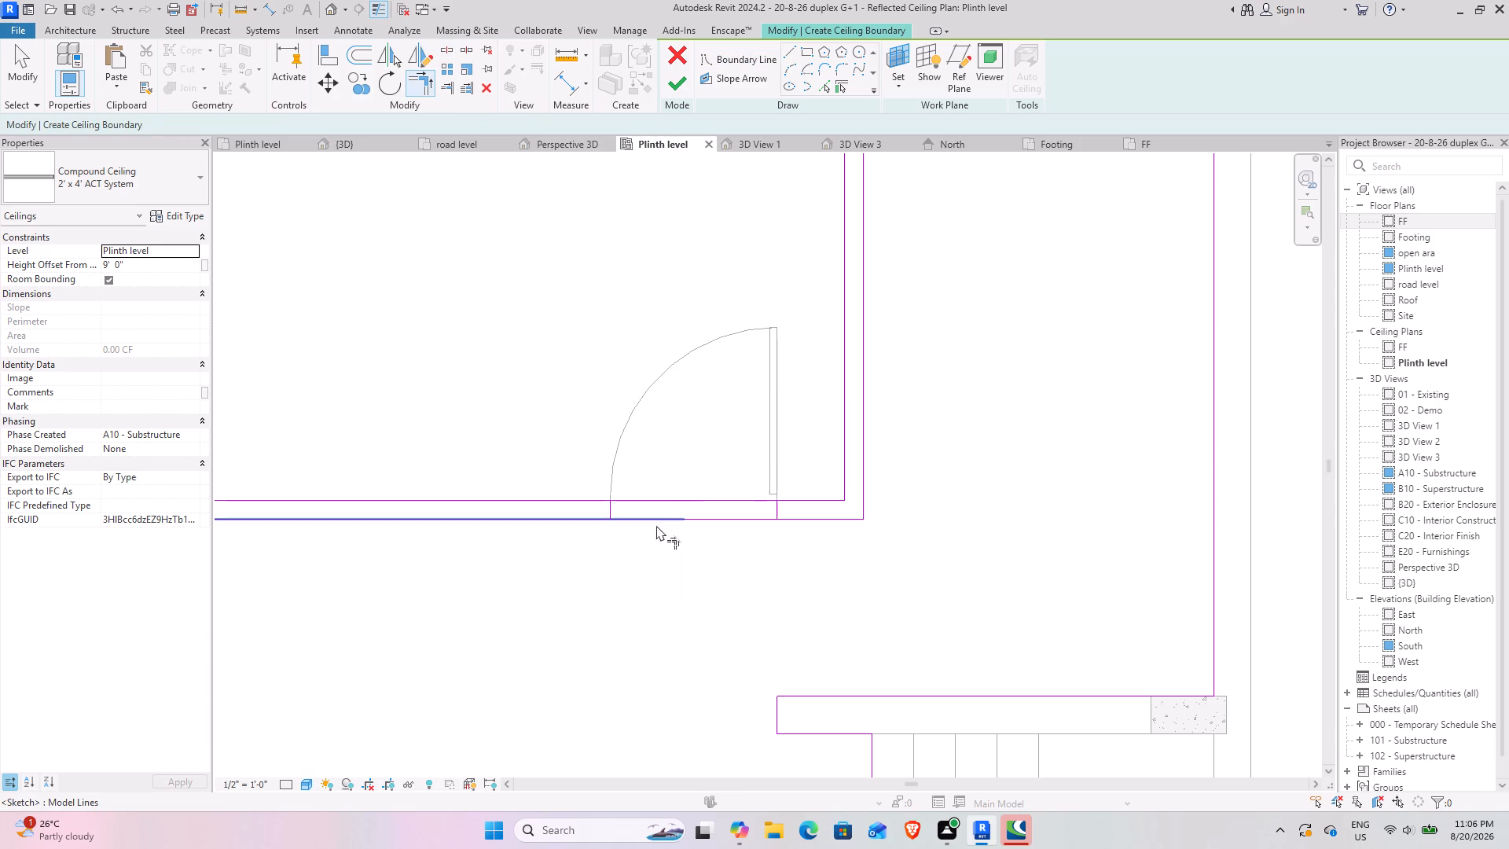
{"action": "key", "text": "space"}
{"action": "left_click", "coordinate": [582, 494]}
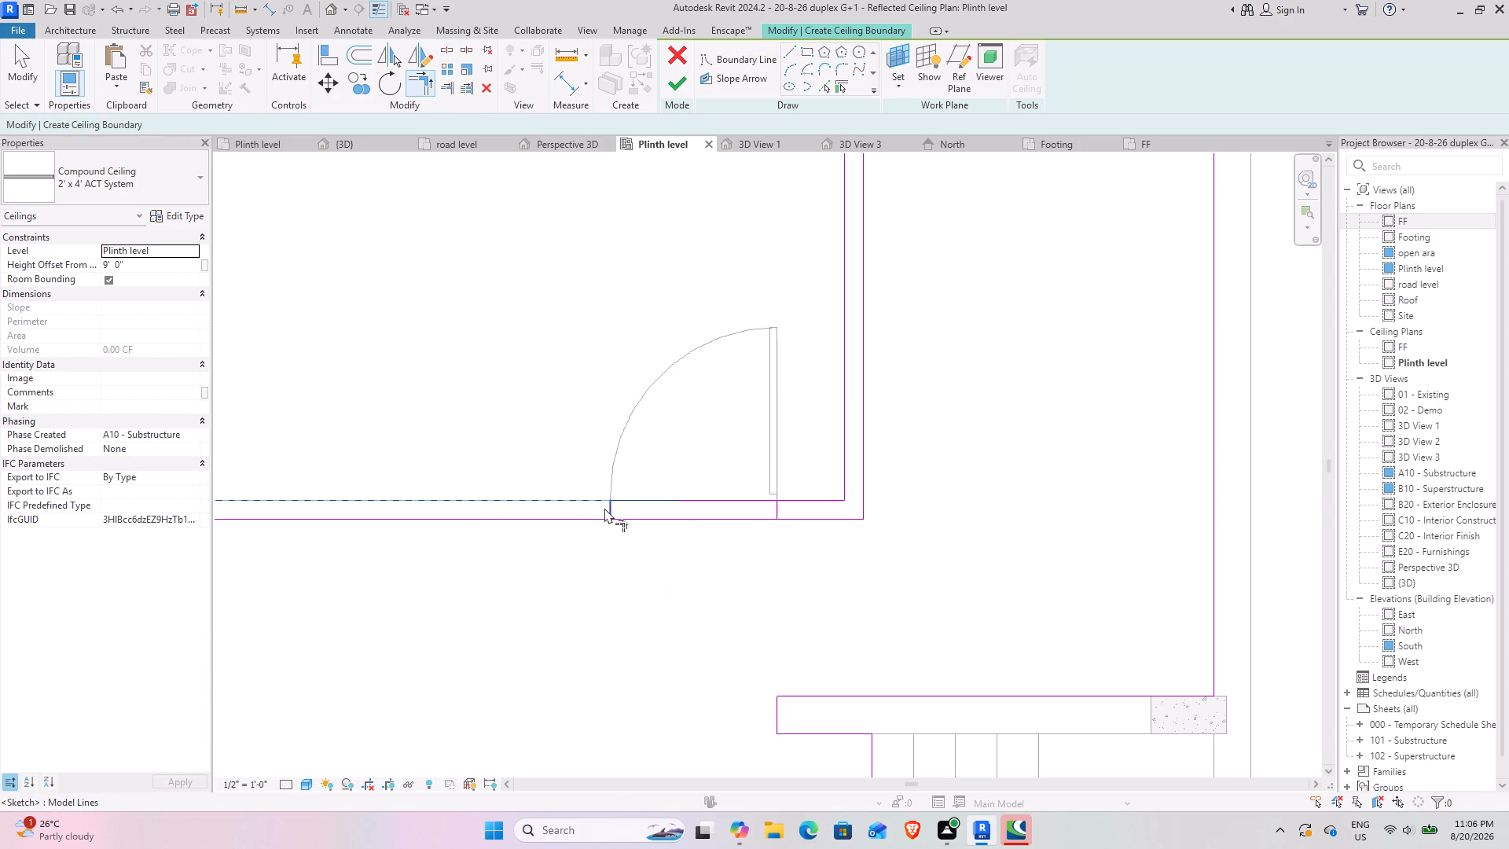
{"action": "left_click", "coordinate": [604, 508]}
{"action": "left_click", "coordinate": [591, 519]}
{"action": "left_click", "coordinate": [608, 513]}
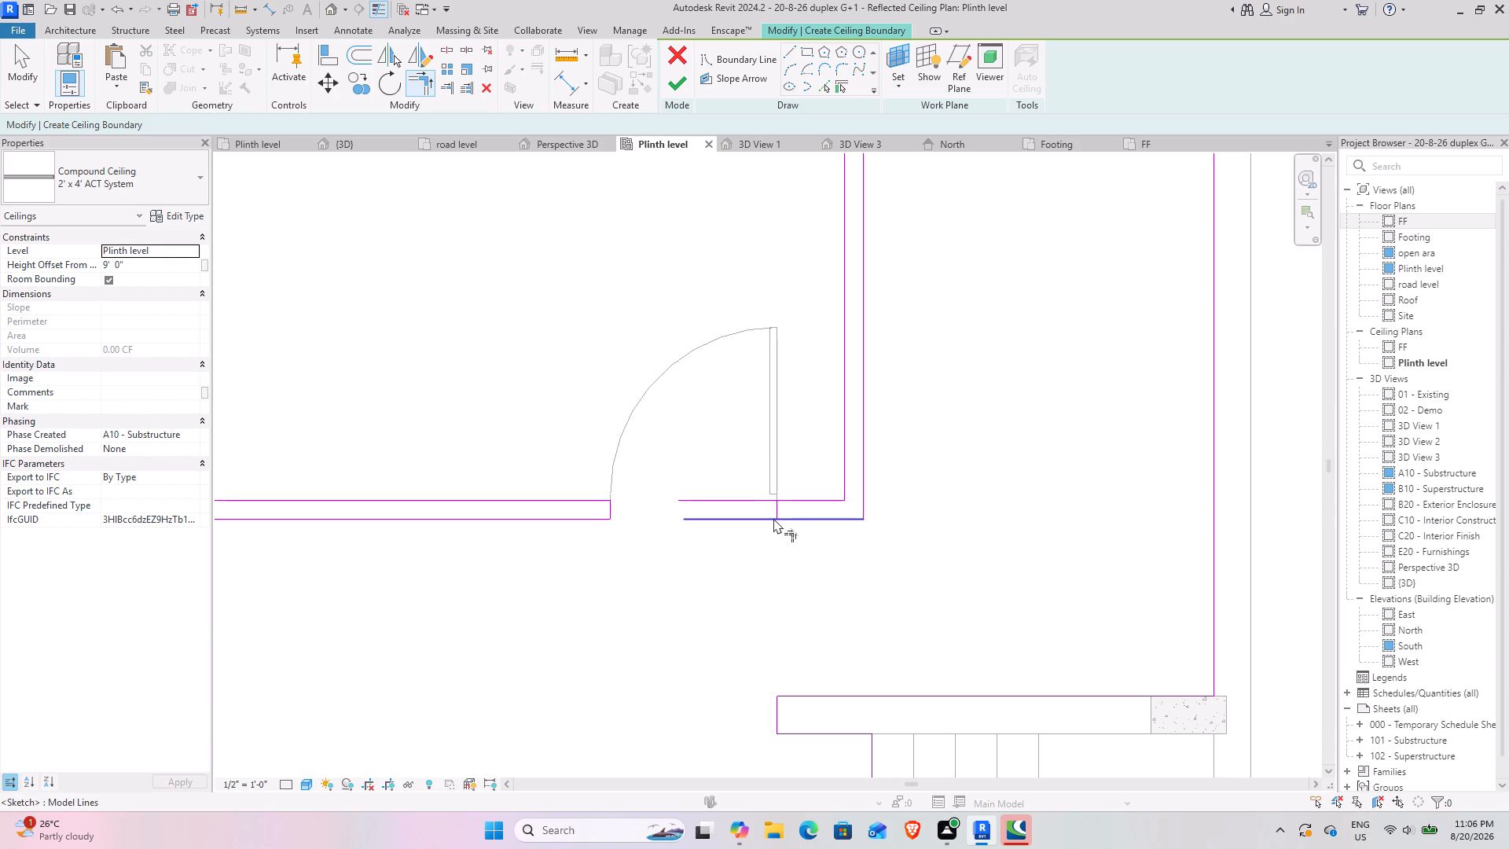
{"action": "left_click", "coordinate": [779, 505]}
{"action": "left_click", "coordinate": [784, 500]}
{"action": "left_click", "coordinate": [780, 513]}
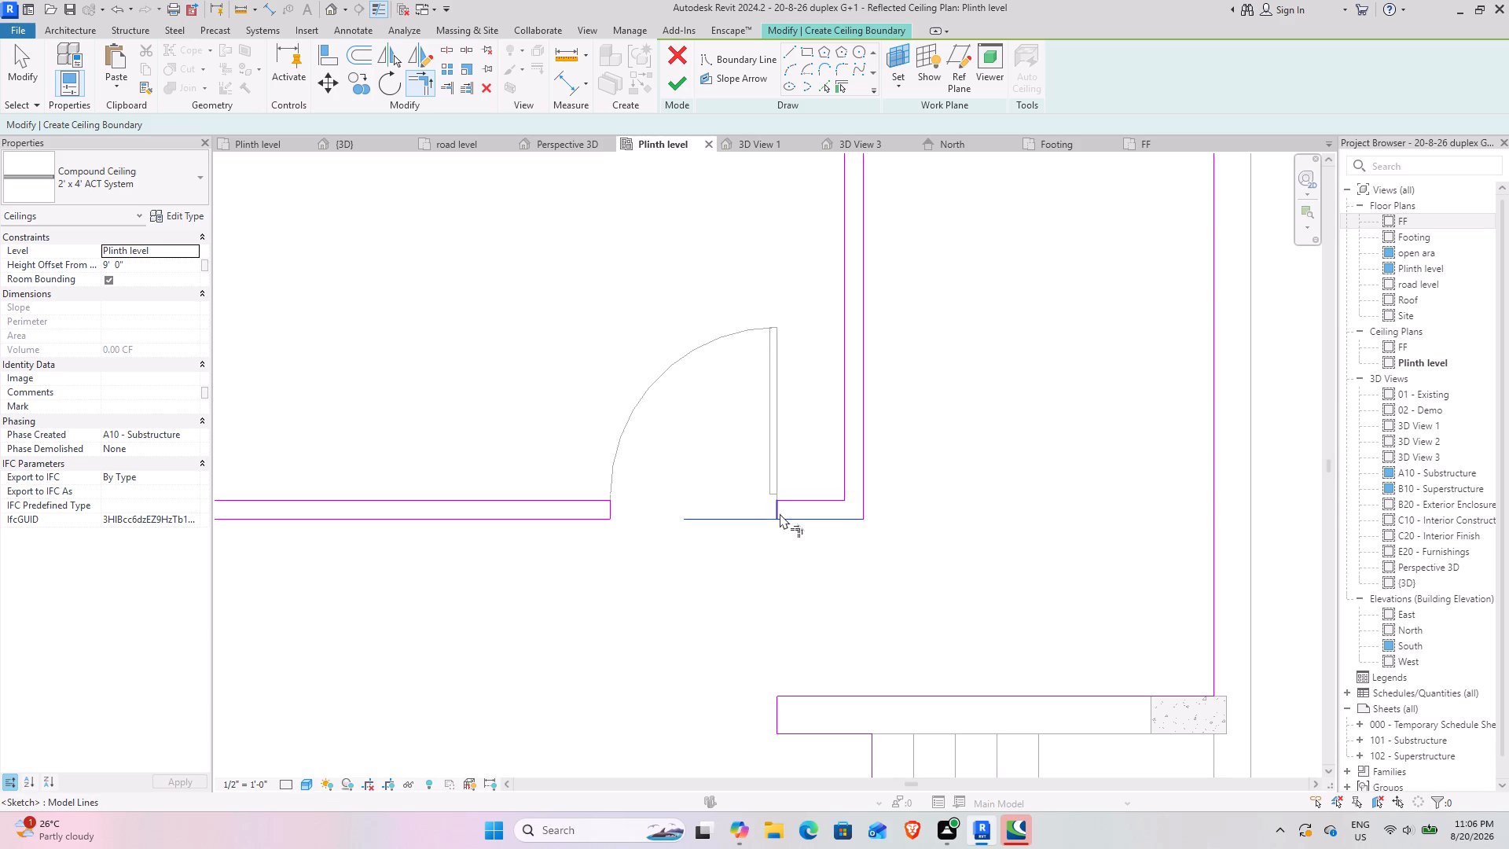
{"action": "left_click", "coordinate": [774, 511]}
Sketch a rectangular boundary about 6'-0" by 5'-1 1/2" over the lobby between the two columns below the hall.
{"action": "scroll", "coordinate": [761, 538], "scroll_direction": "down", "scroll_amount": 6}
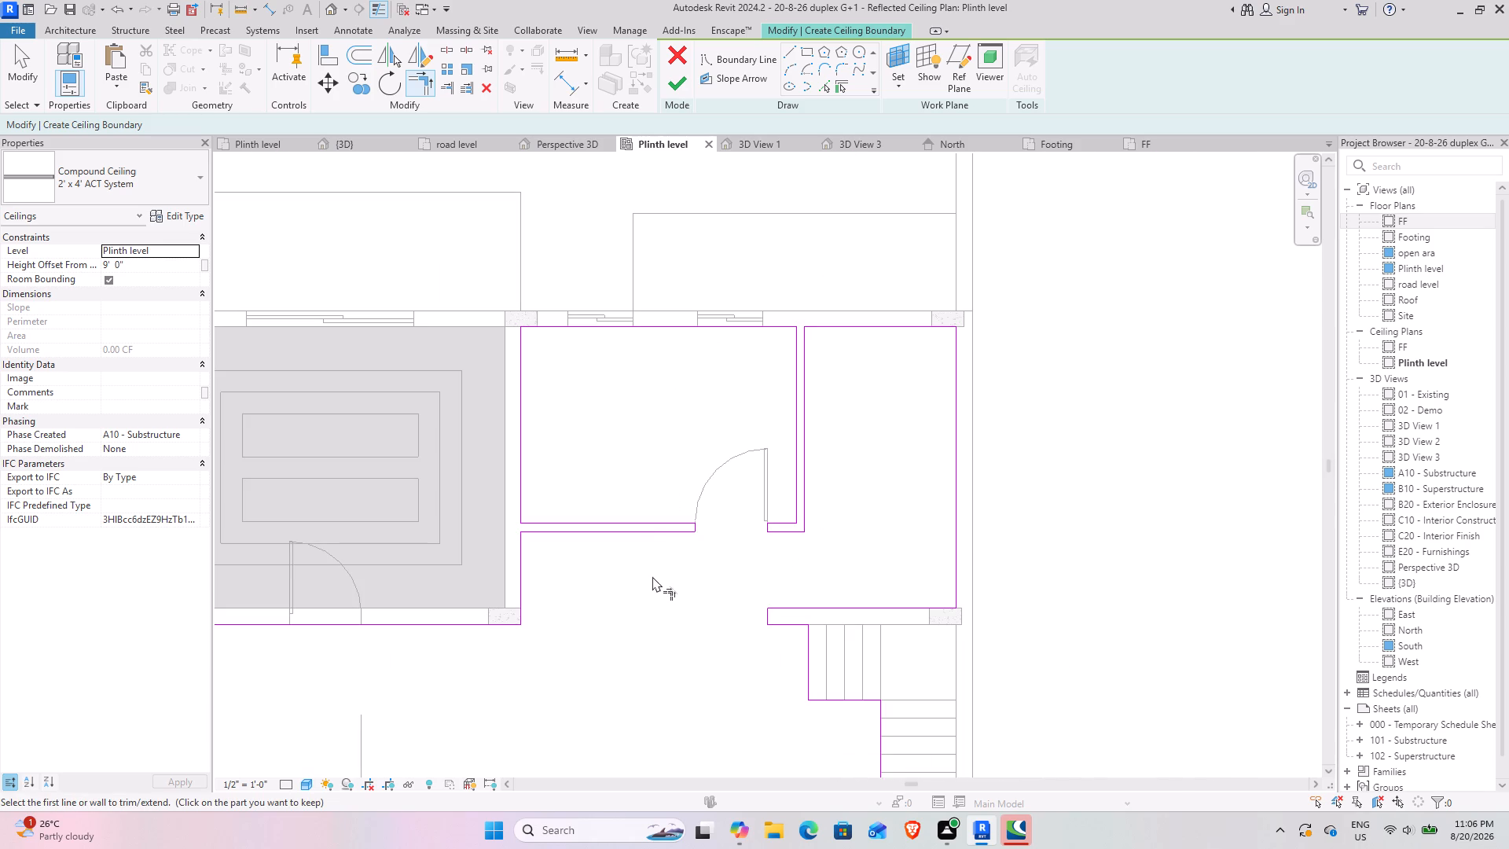
{"action": "middle_click_drag", "start_coordinate": [602, 641], "coordinate": [714, 479]}
{"action": "scroll", "coordinate": [710, 492], "scroll_direction": "down", "scroll_amount": 3}
{"action": "middle_click_drag", "start_coordinate": [703, 527], "coordinate": [744, 483]}
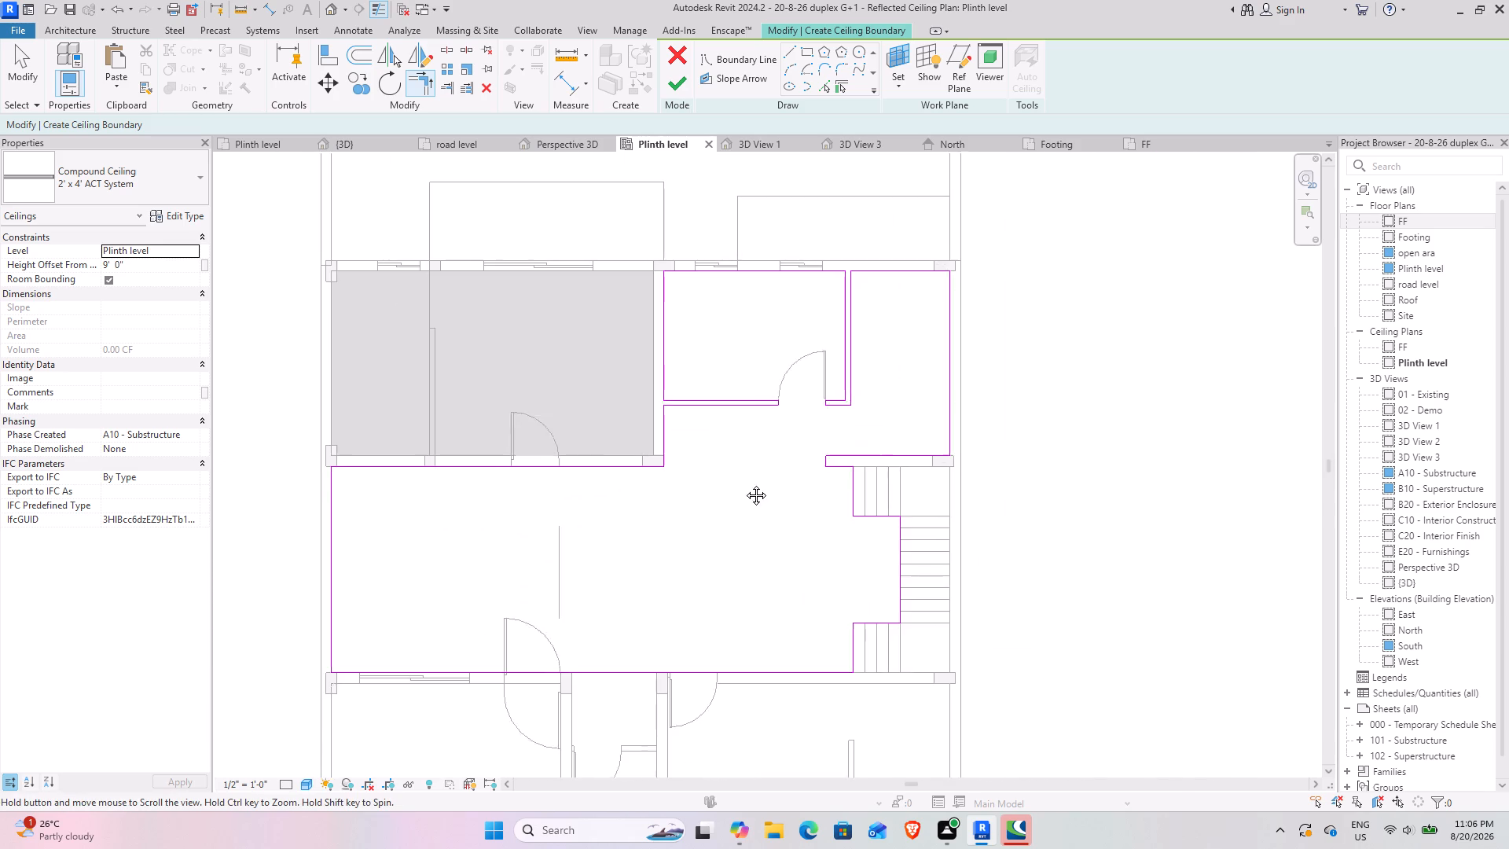
{"action": "middle_click_drag", "start_coordinate": [744, 483], "coordinate": [791, 328]}
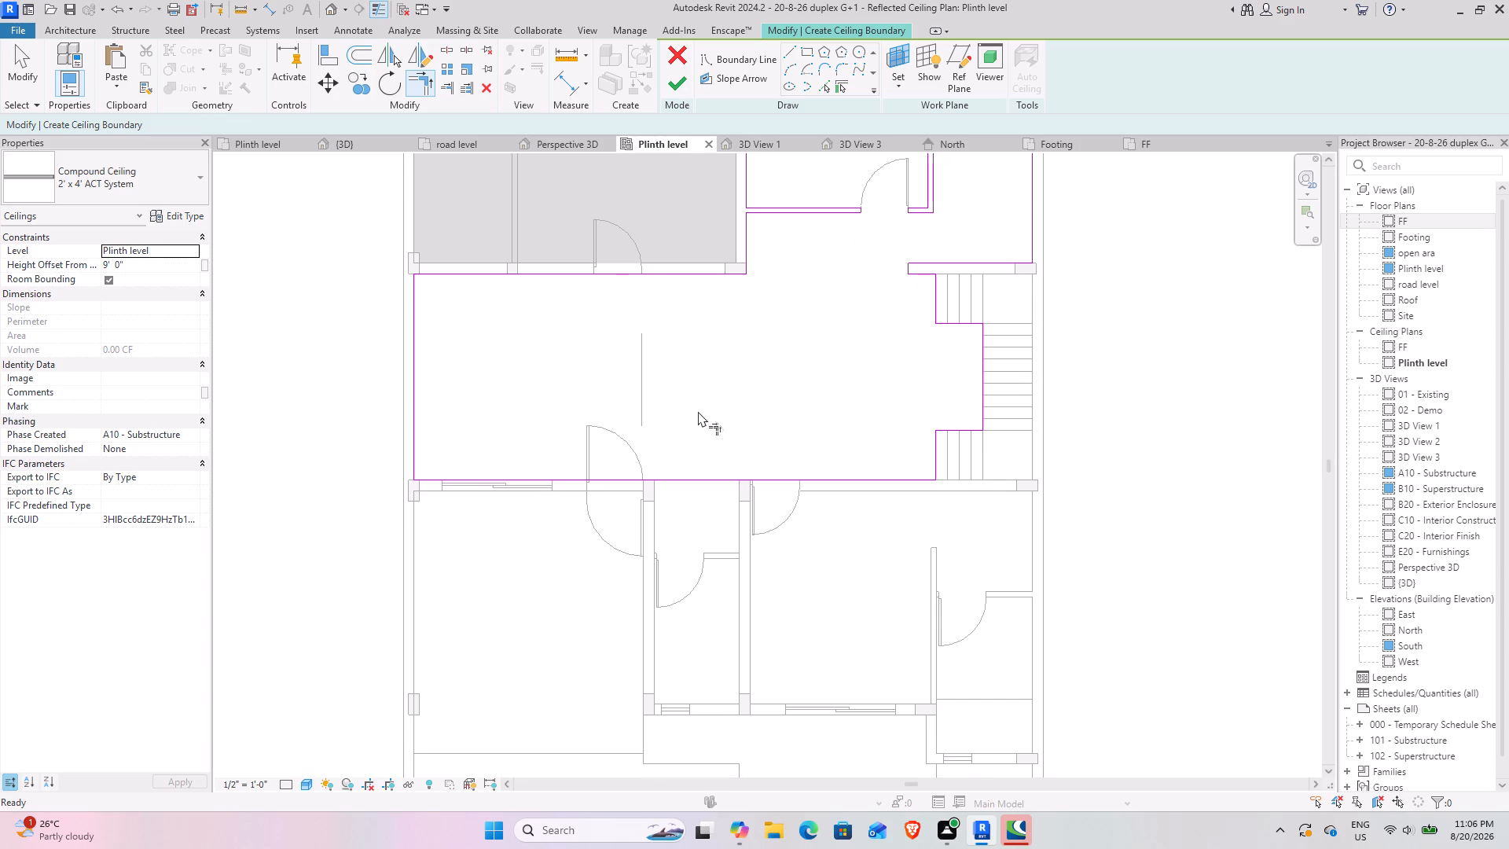
{"action": "key", "text": "Escape"}
{"action": "middle_click_drag", "start_coordinate": [895, 450], "coordinate": [765, 472]}
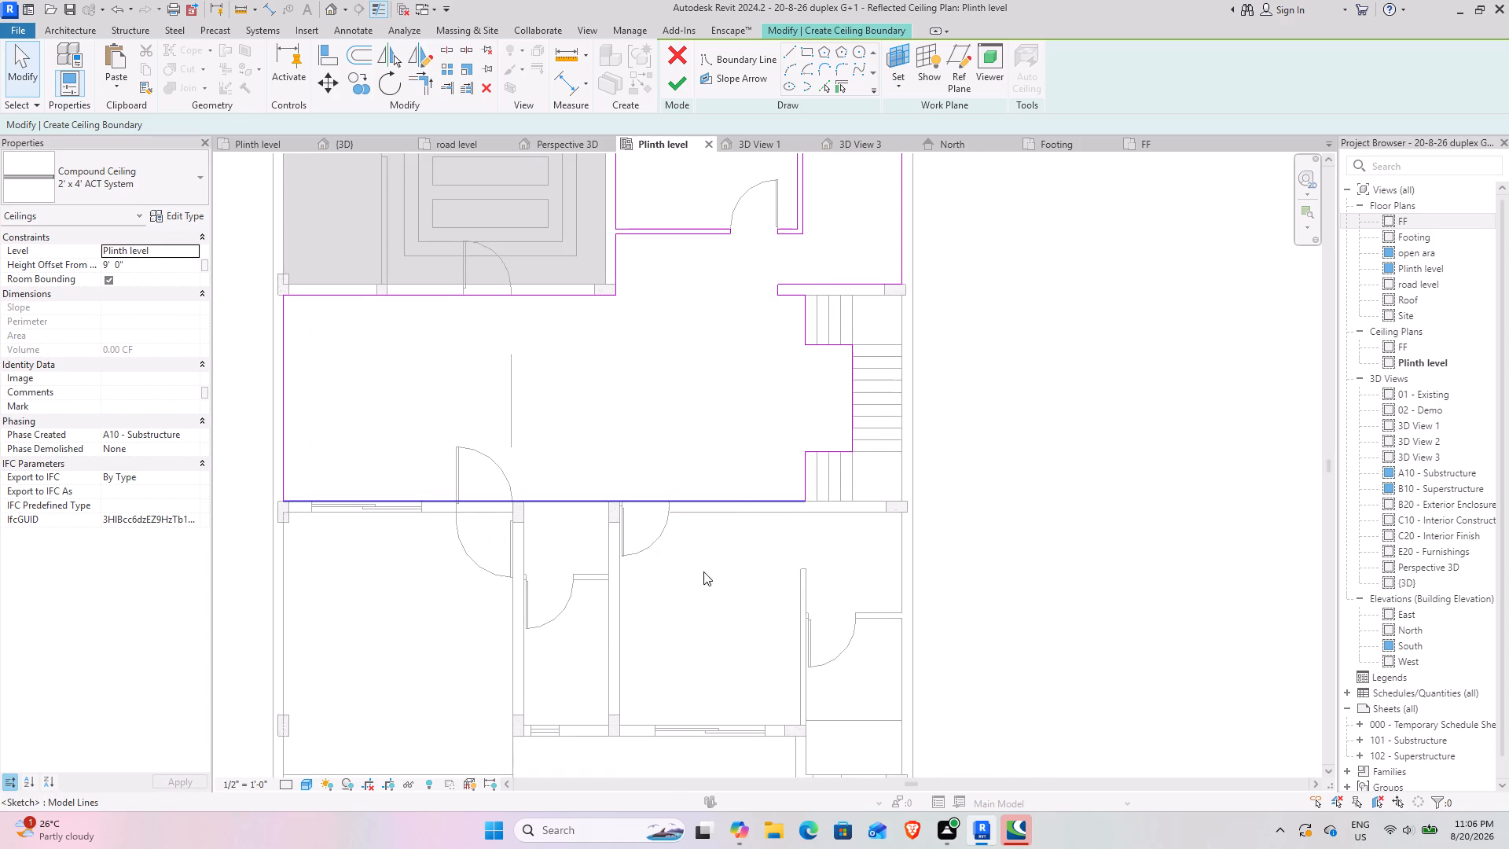
{"action": "scroll", "coordinate": [643, 502], "scroll_direction": "up", "scroll_amount": 3}
{"action": "middle_click_drag", "start_coordinate": [655, 530], "coordinate": [593, 471]}
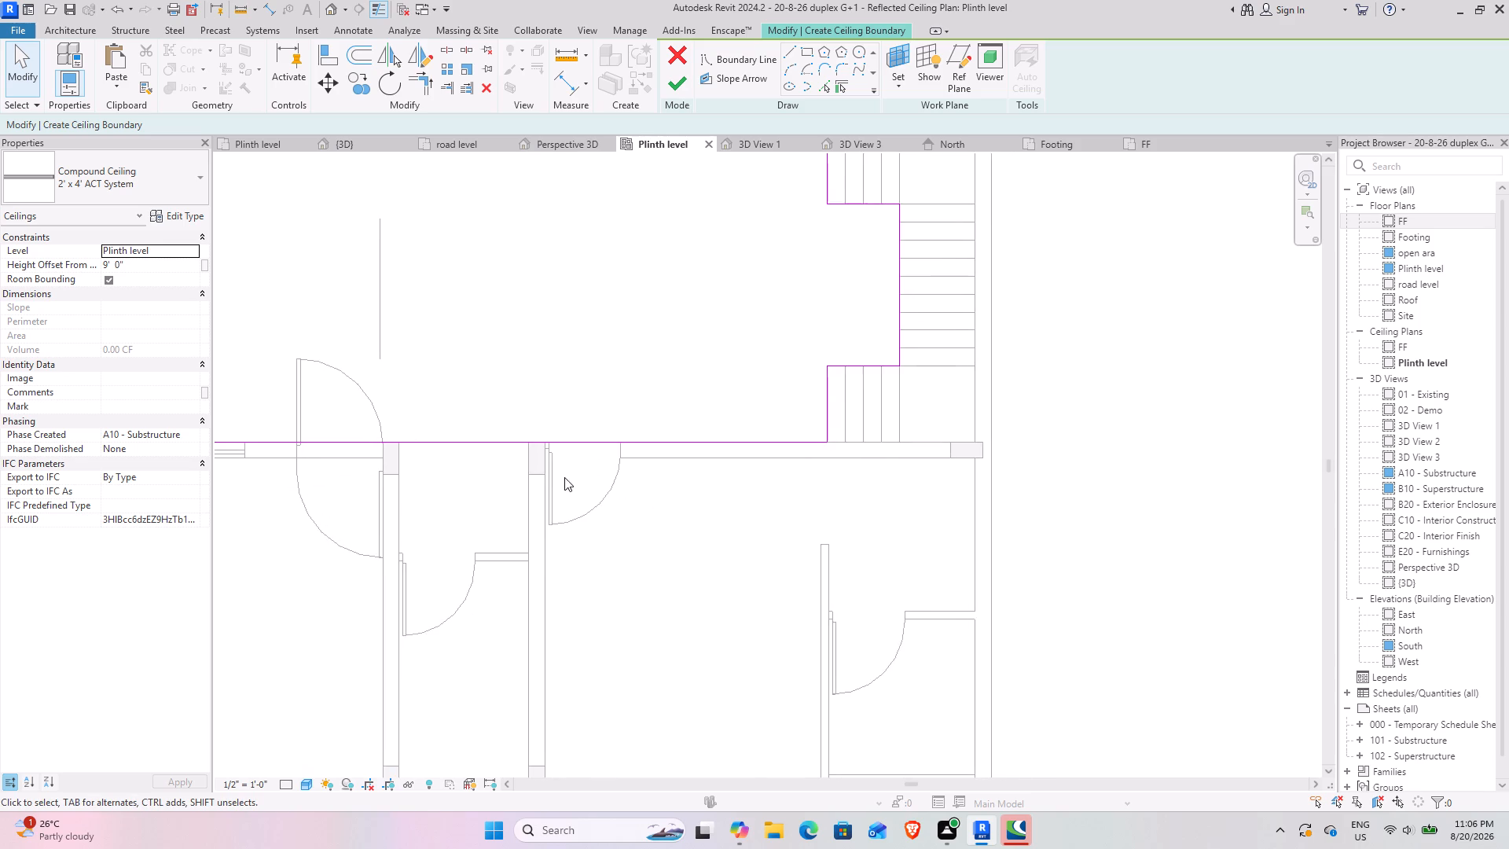
{"action": "scroll", "coordinate": [563, 483], "scroll_direction": "down", "scroll_amount": 2}
{"action": "middle_click_drag", "start_coordinate": [471, 395], "coordinate": [608, 353]}
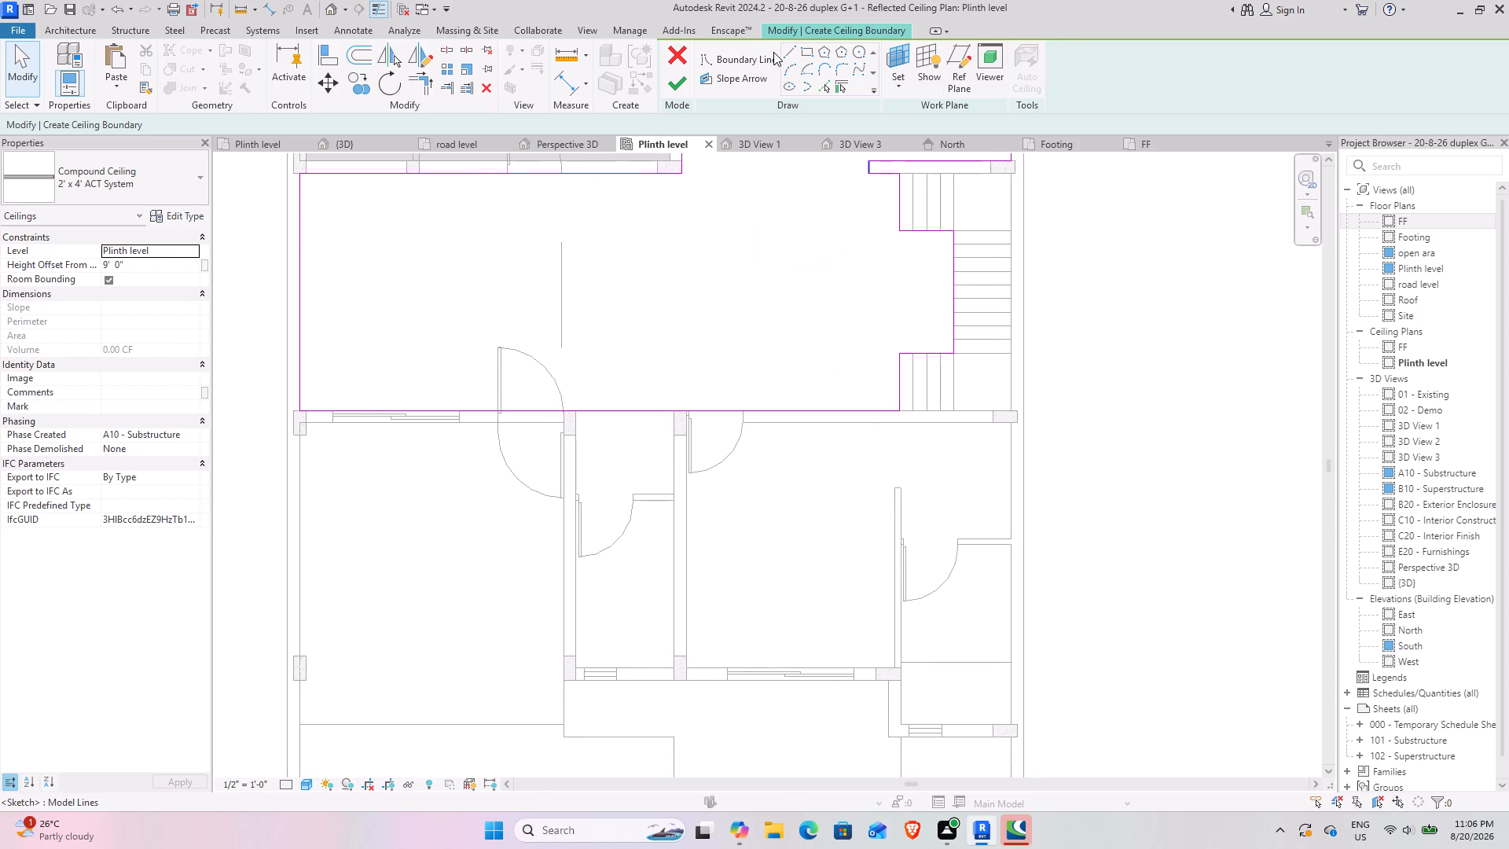
{"action": "left_click", "coordinate": [806, 52]}
{"action": "scroll", "coordinate": [605, 405], "scroll_direction": "up", "scroll_amount": 3}
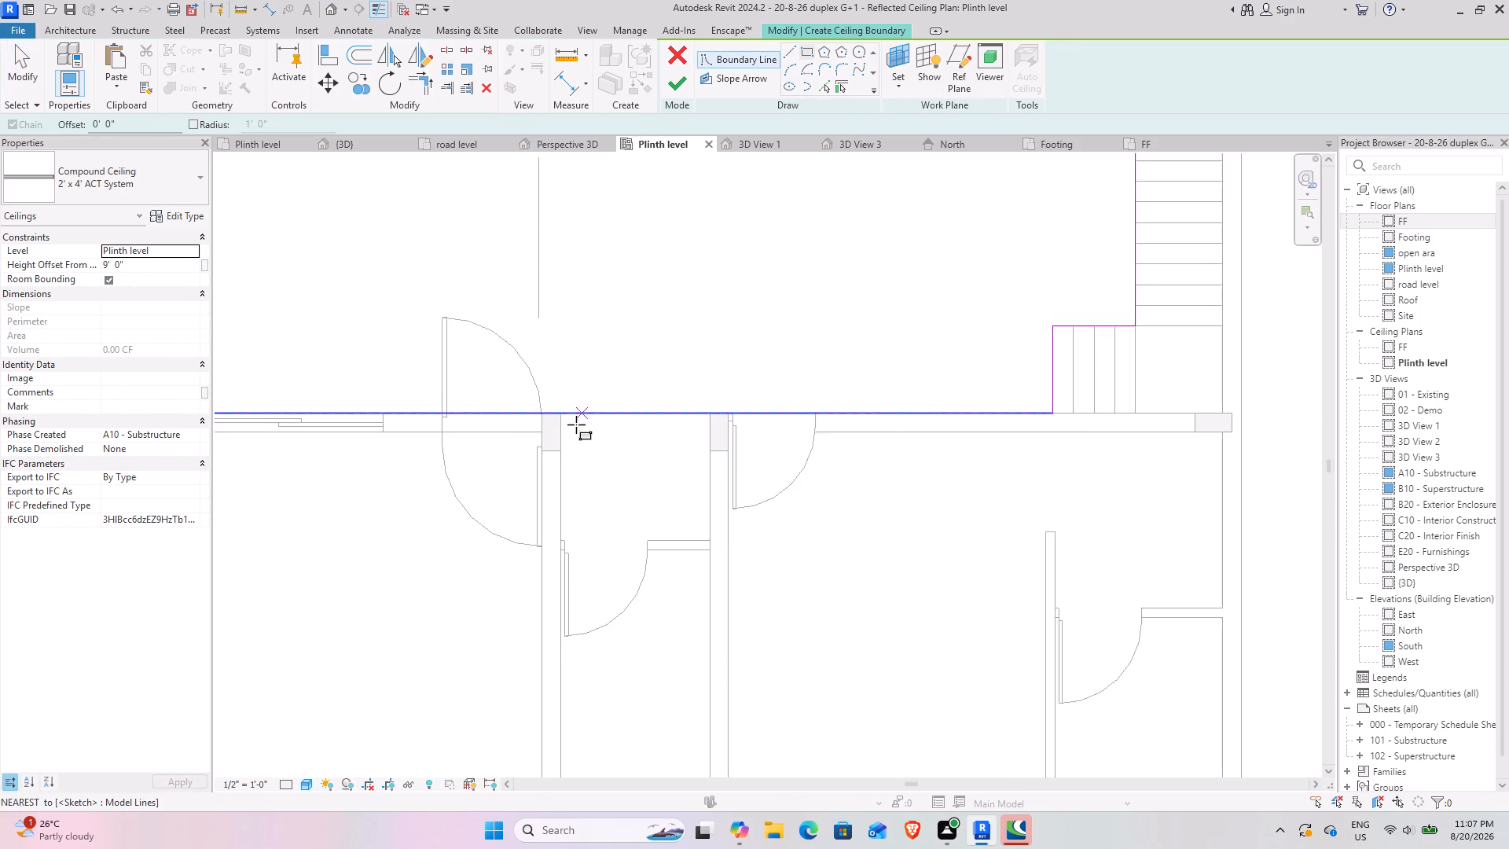
{"action": "scroll", "coordinate": [576, 424], "scroll_direction": "up", "scroll_amount": 2}
{"action": "left_click", "coordinate": [553, 409]}
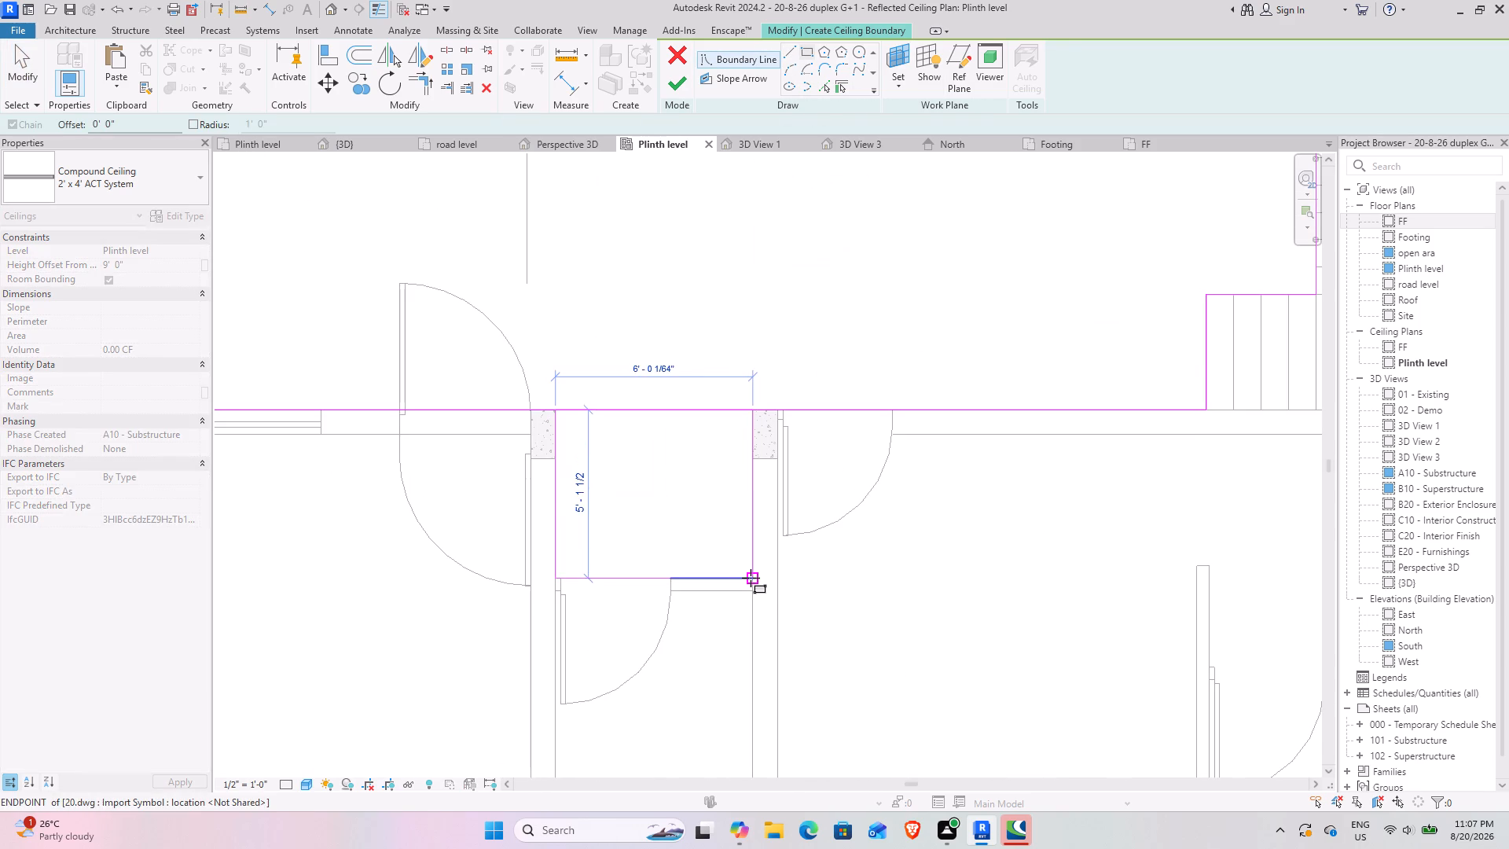
{"action": "left_click", "coordinate": [751, 578]}
{"action": "key", "text": "Escape"}
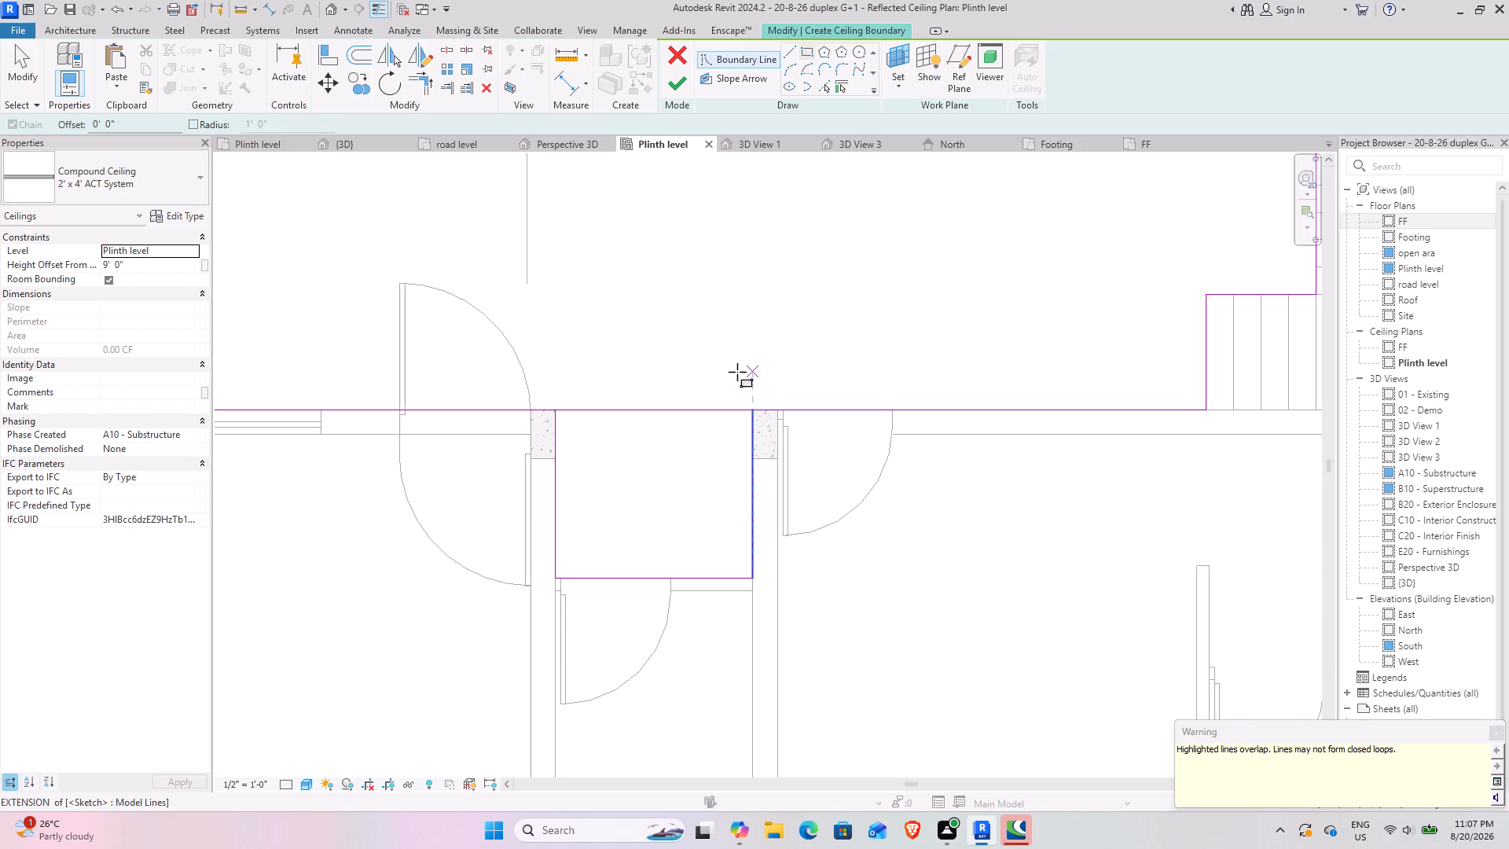
{"action": "key", "text": "Escape"}
Split the hall's lower boundary line above the lobby and trim it to the lobby's two side boundary lines.
{"action": "left_click", "coordinate": [451, 48]}
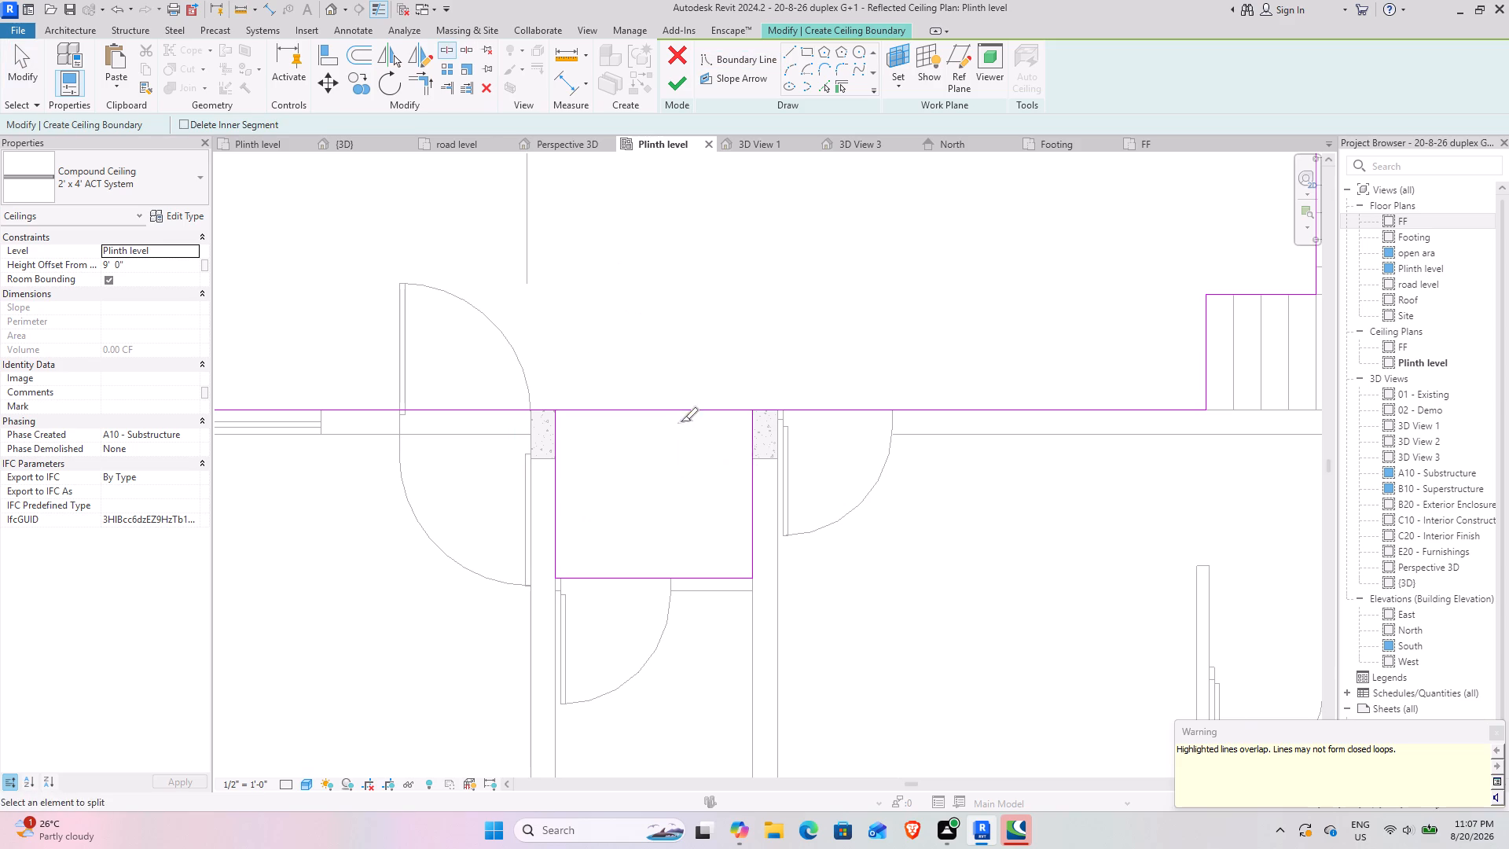
{"action": "left_click", "coordinate": [664, 412]}
{"action": "key", "text": "Escape"}
{"action": "left_click", "coordinate": [428, 77]}
{"action": "left_click", "coordinate": [523, 410]}
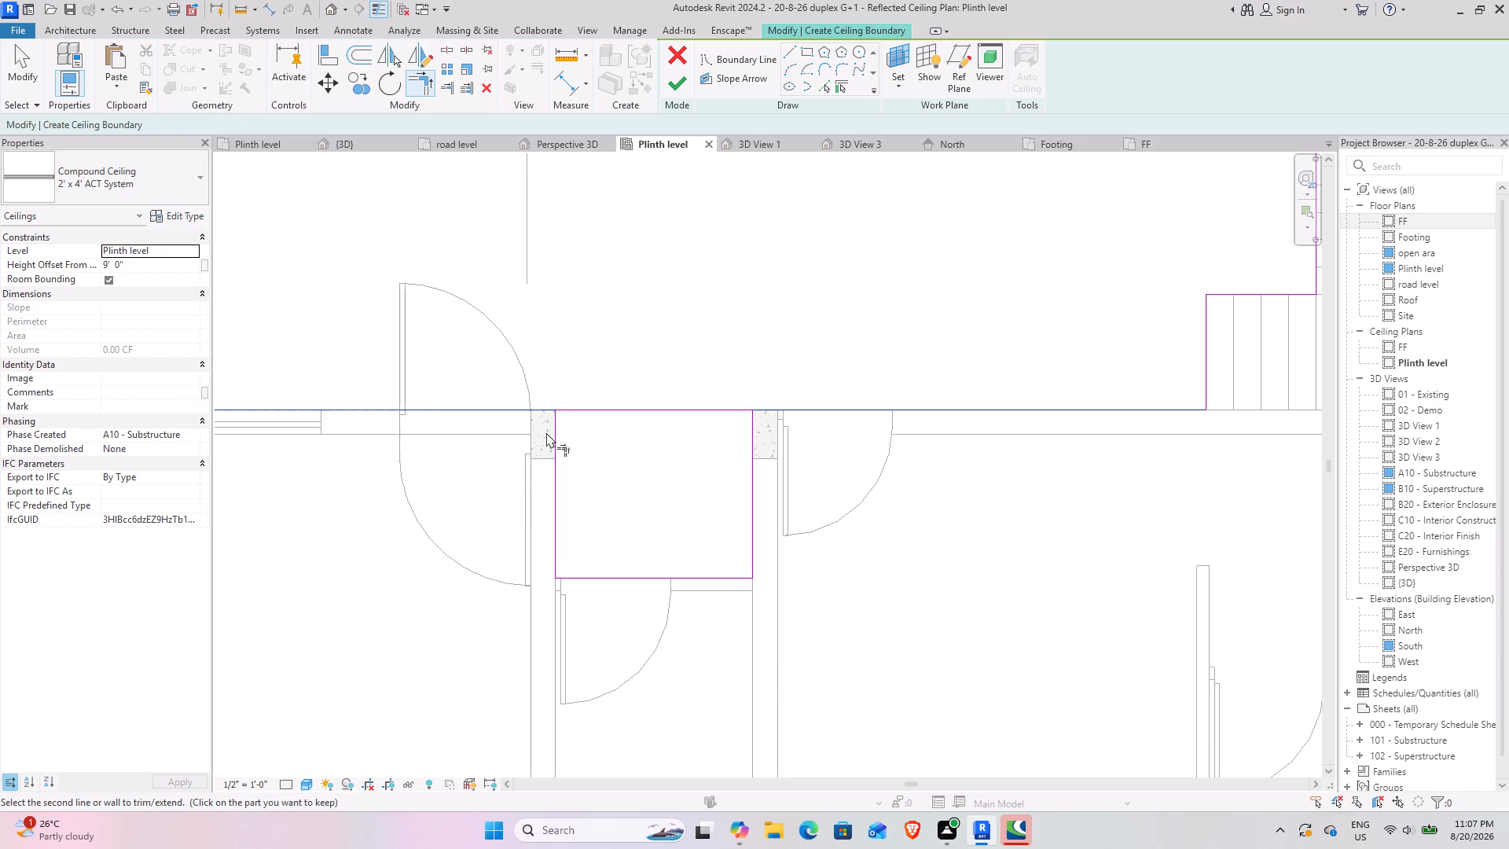
{"action": "left_click", "coordinate": [550, 439]}
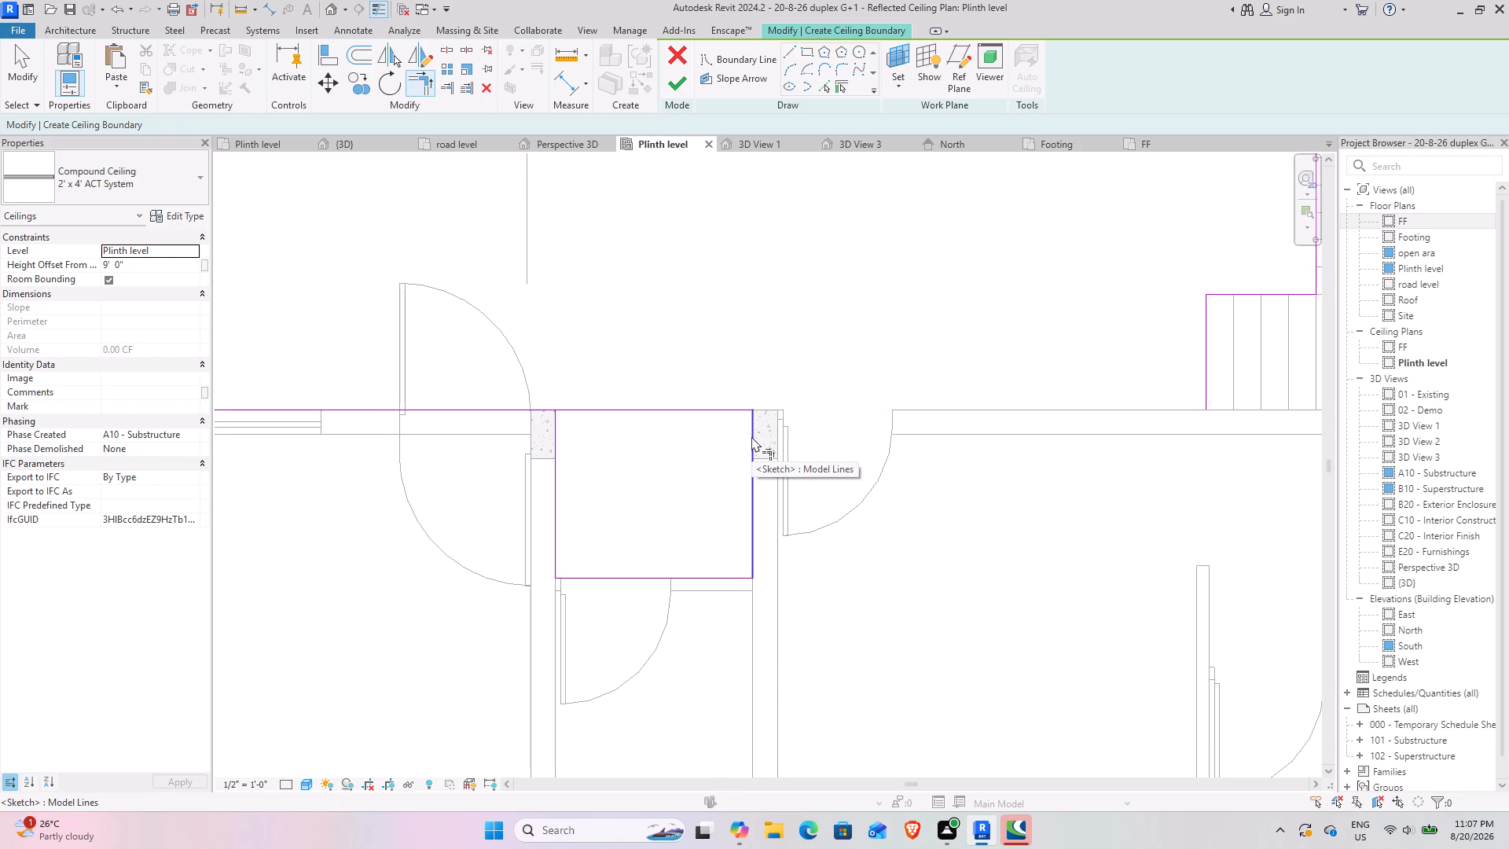
{"action": "left_click", "coordinate": [751, 436]}
{"action": "key", "text": "Escape"}
Delete the two leftover boundary segments across the opening between the hall and the lobby.
{"action": "left_click", "coordinate": [707, 405]}
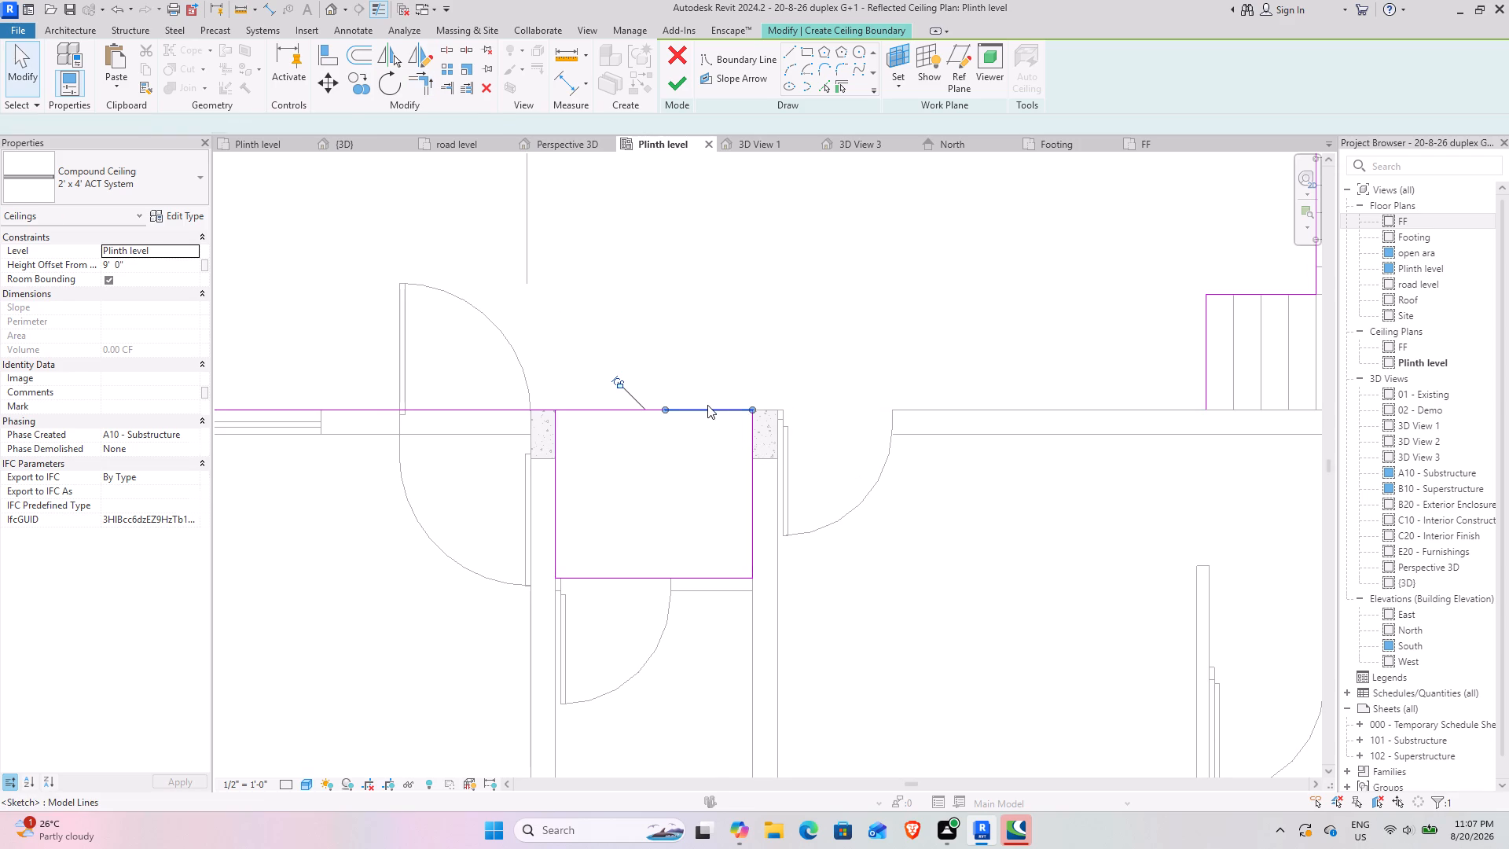
{"action": "left_click", "coordinate": [483, 91]}
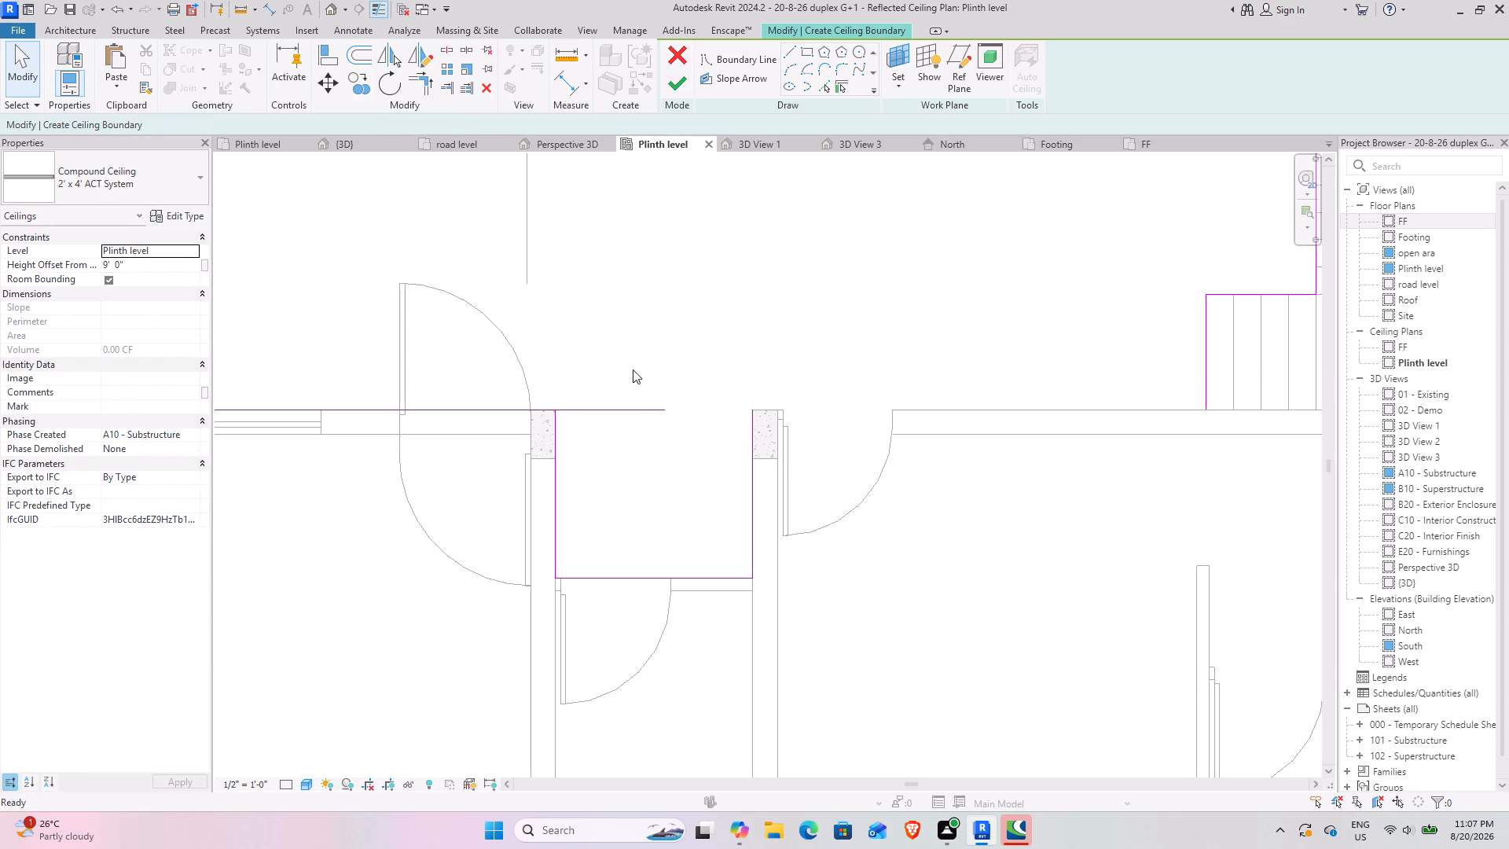
{"action": "left_click", "coordinate": [632, 412]}
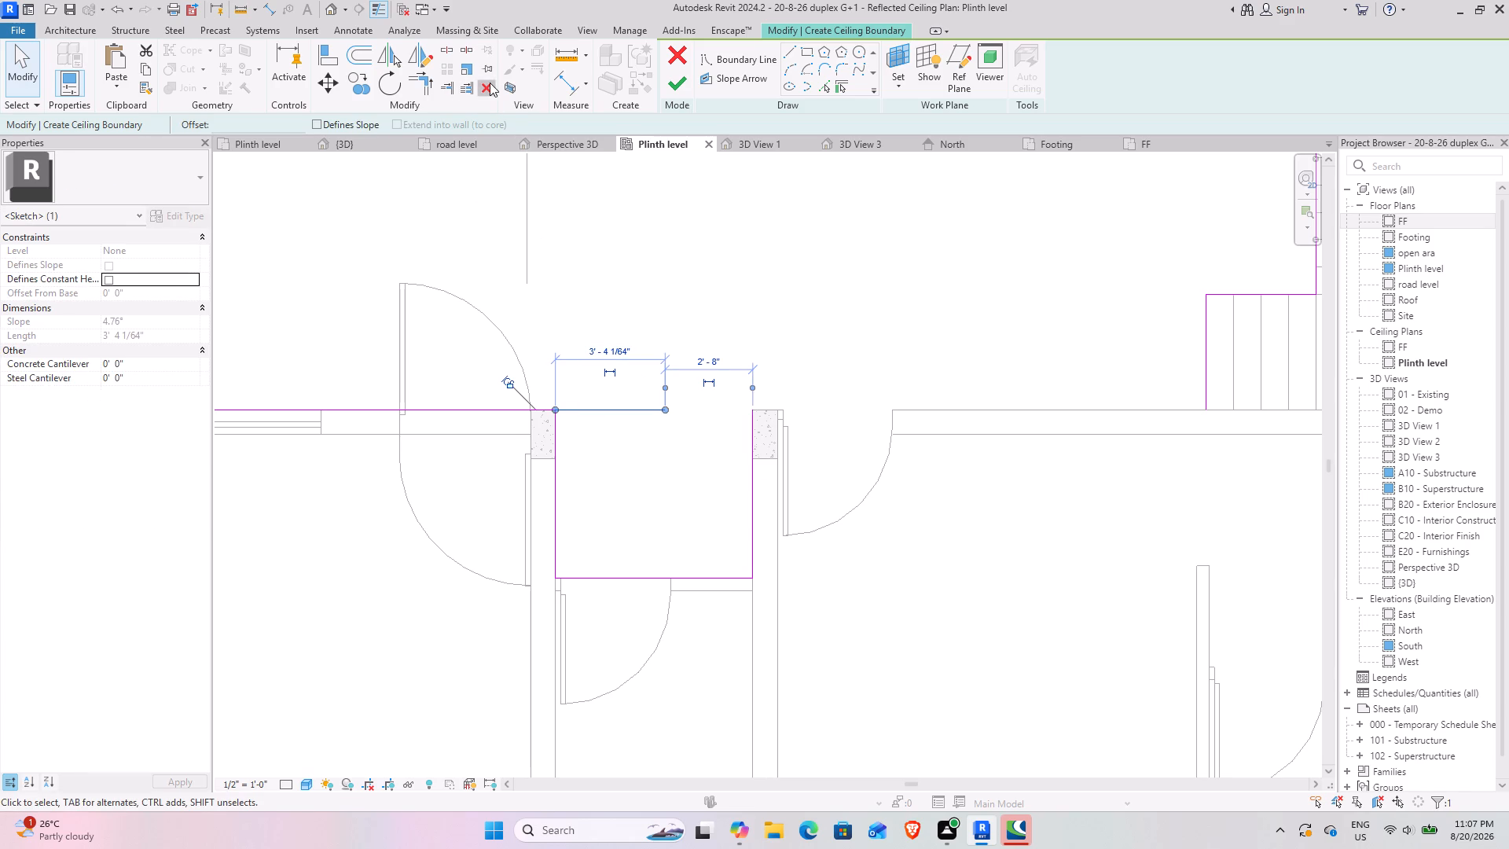
{"action": "left_click", "coordinate": [490, 83]}
Sketch chained boundary lines 0'-9" across the column beside the lobby, down the lower room's wall face, and 12'-9" along its window wall.
{"action": "middle_click_drag", "start_coordinate": [766, 387], "coordinate": [445, 435]}
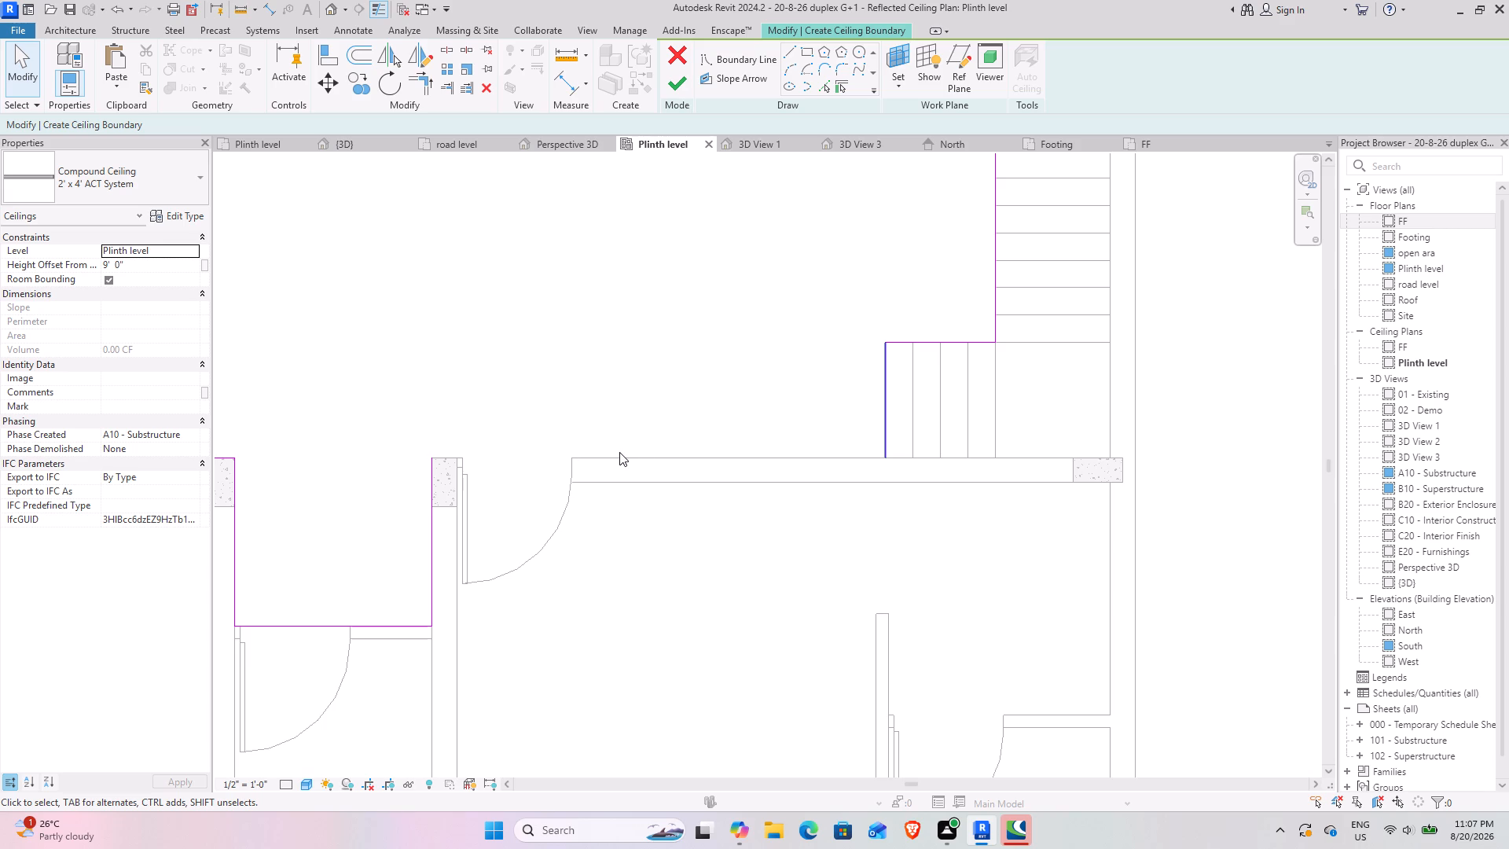
{"action": "type", "text": "LI"}
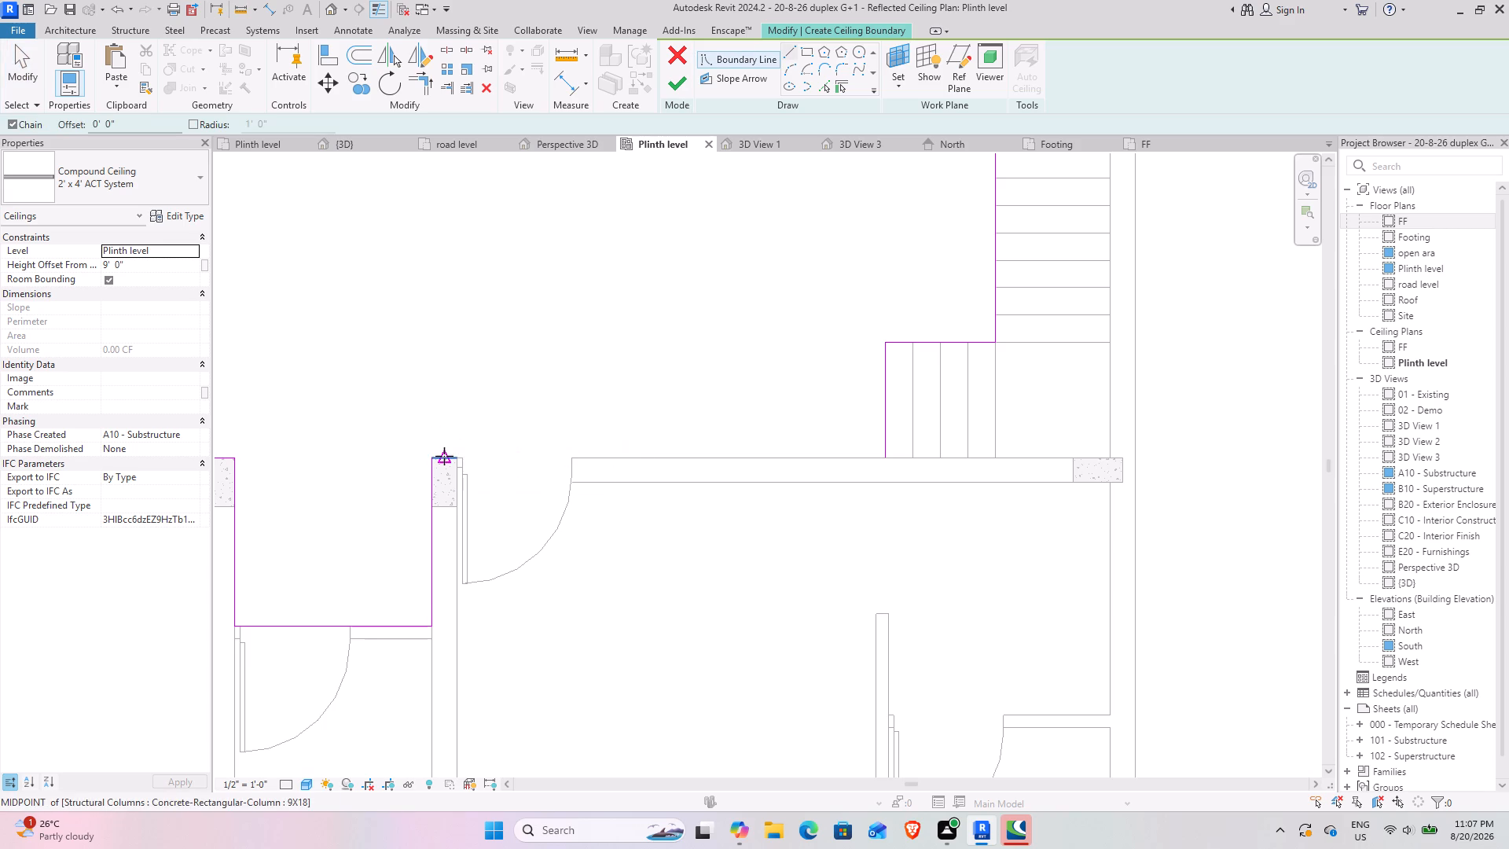
{"action": "left_click", "coordinate": [430, 457]}
{"action": "left_click", "coordinate": [452, 459]}
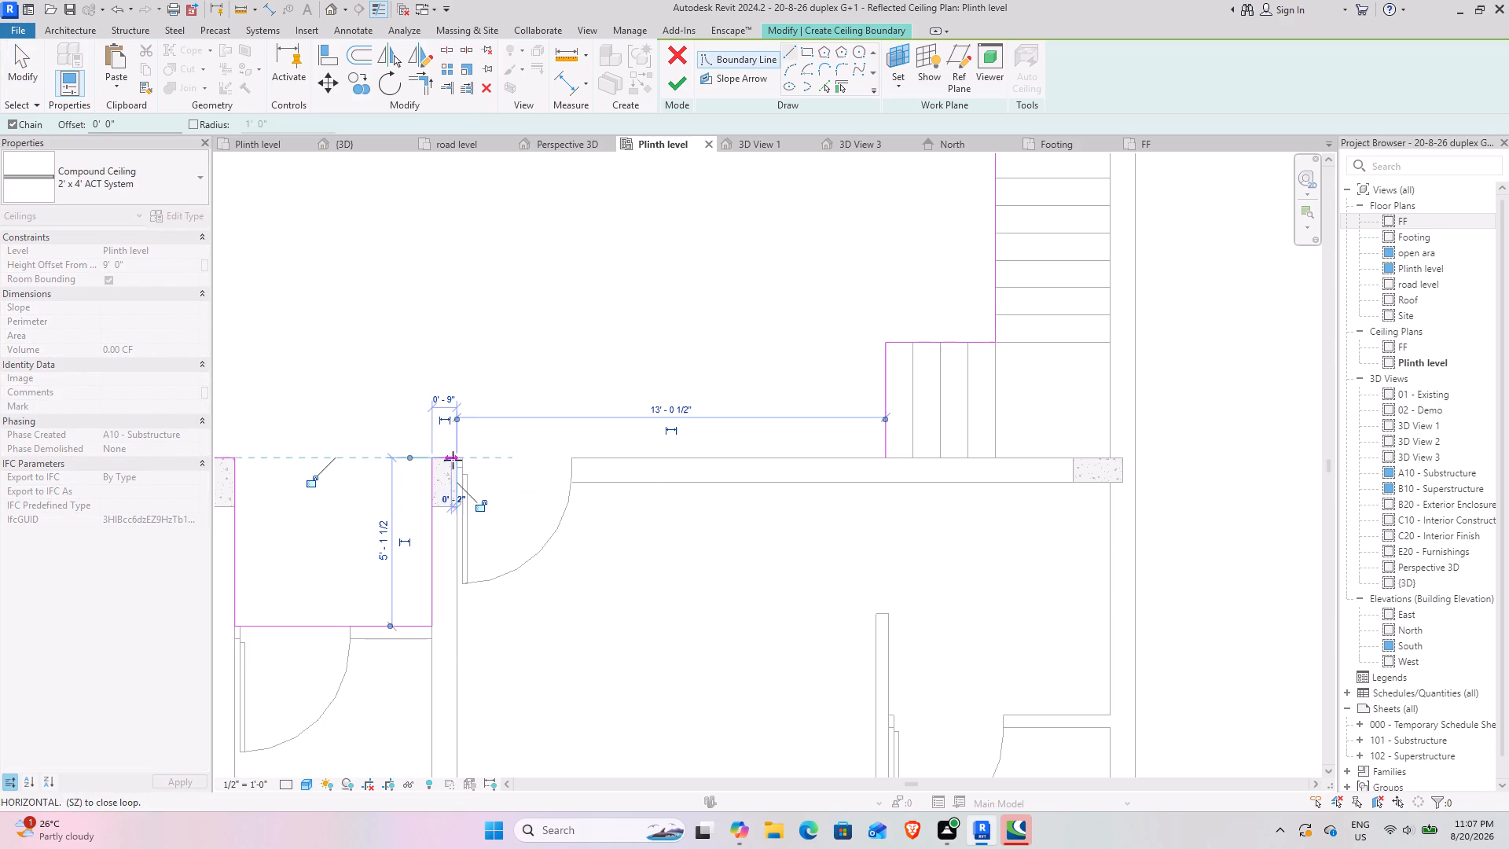
{"action": "scroll", "coordinate": [485, 592], "scroll_direction": "down", "scroll_amount": 2}
{"action": "middle_click_drag", "start_coordinate": [470, 555], "coordinate": [474, 331]}
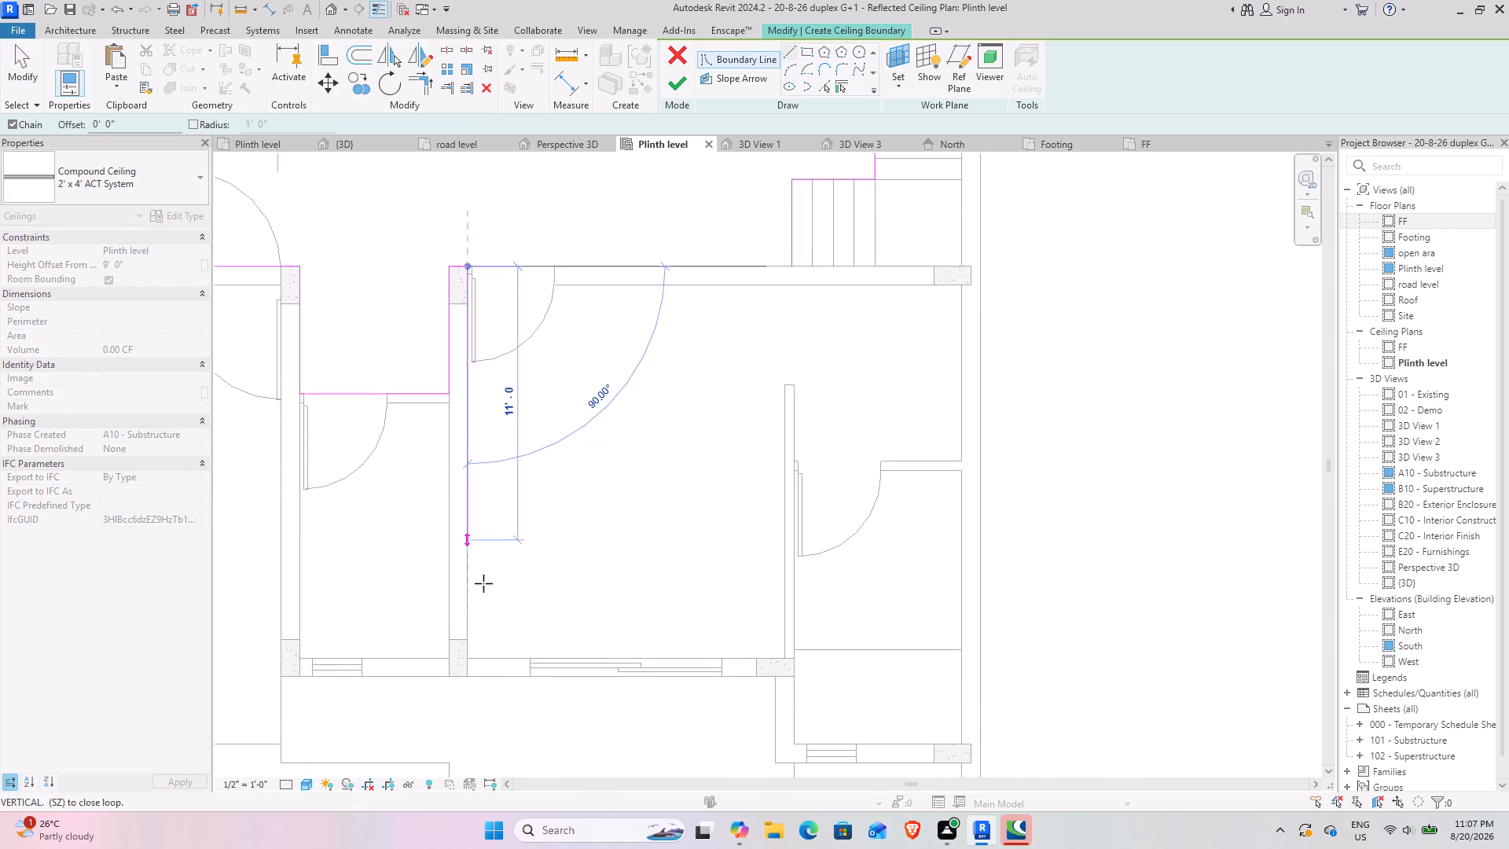
{"action": "left_click", "coordinate": [470, 663]}
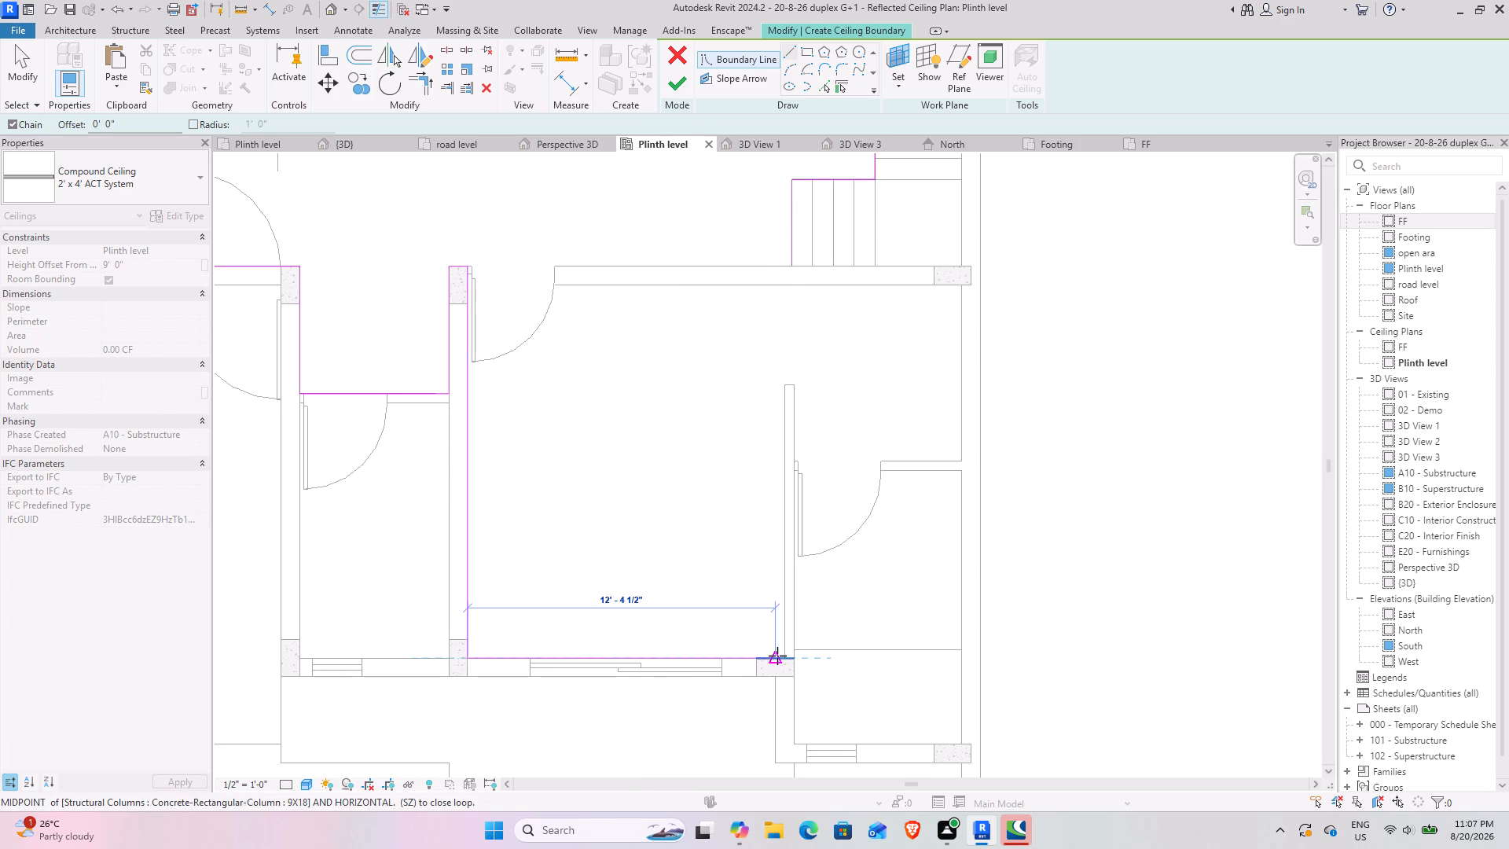
{"action": "scroll", "coordinate": [786, 653], "scroll_direction": "up", "scroll_amount": 3}
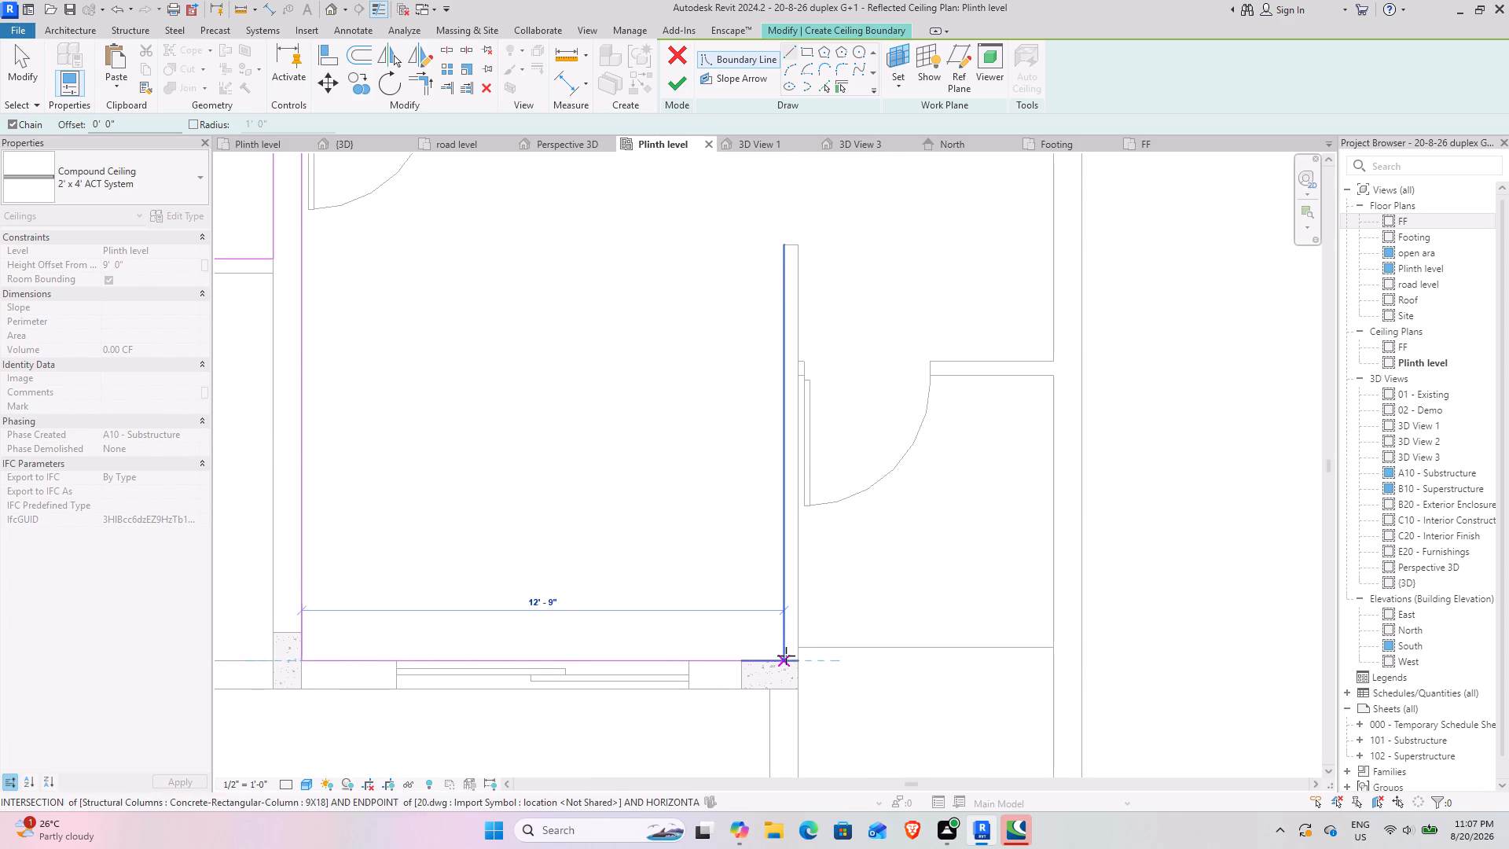
{"action": "left_click", "coordinate": [786, 656]}
Continue the boundary 11'-0" up the partition, around its free end, 3'-1" down and 6'-9" across to the outer wall.
{"action": "middle_click_drag", "start_coordinate": [782, 314], "coordinate": [721, 526]}
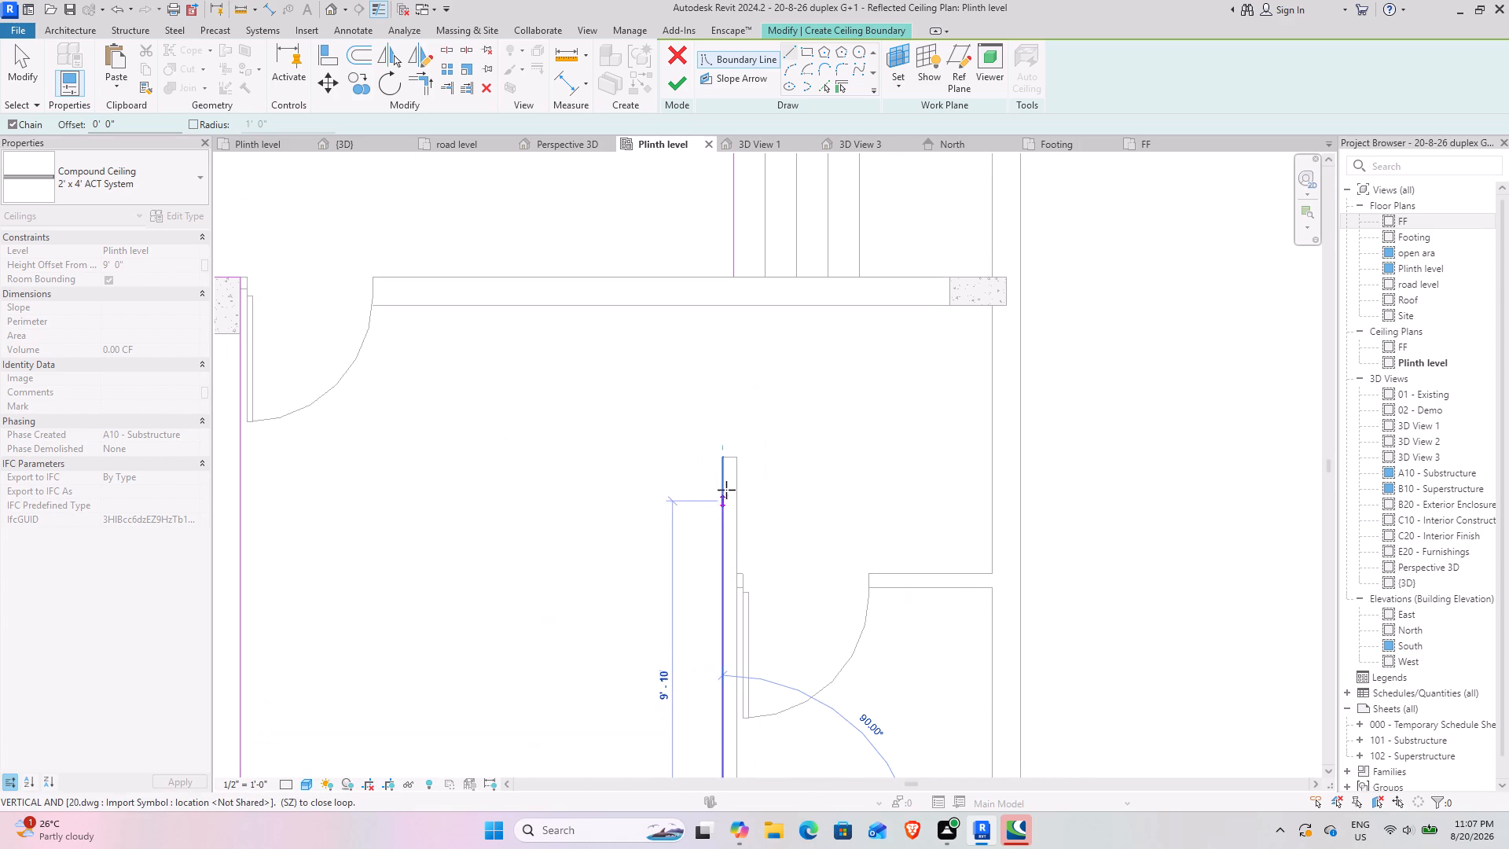
{"action": "left_click", "coordinate": [721, 460]}
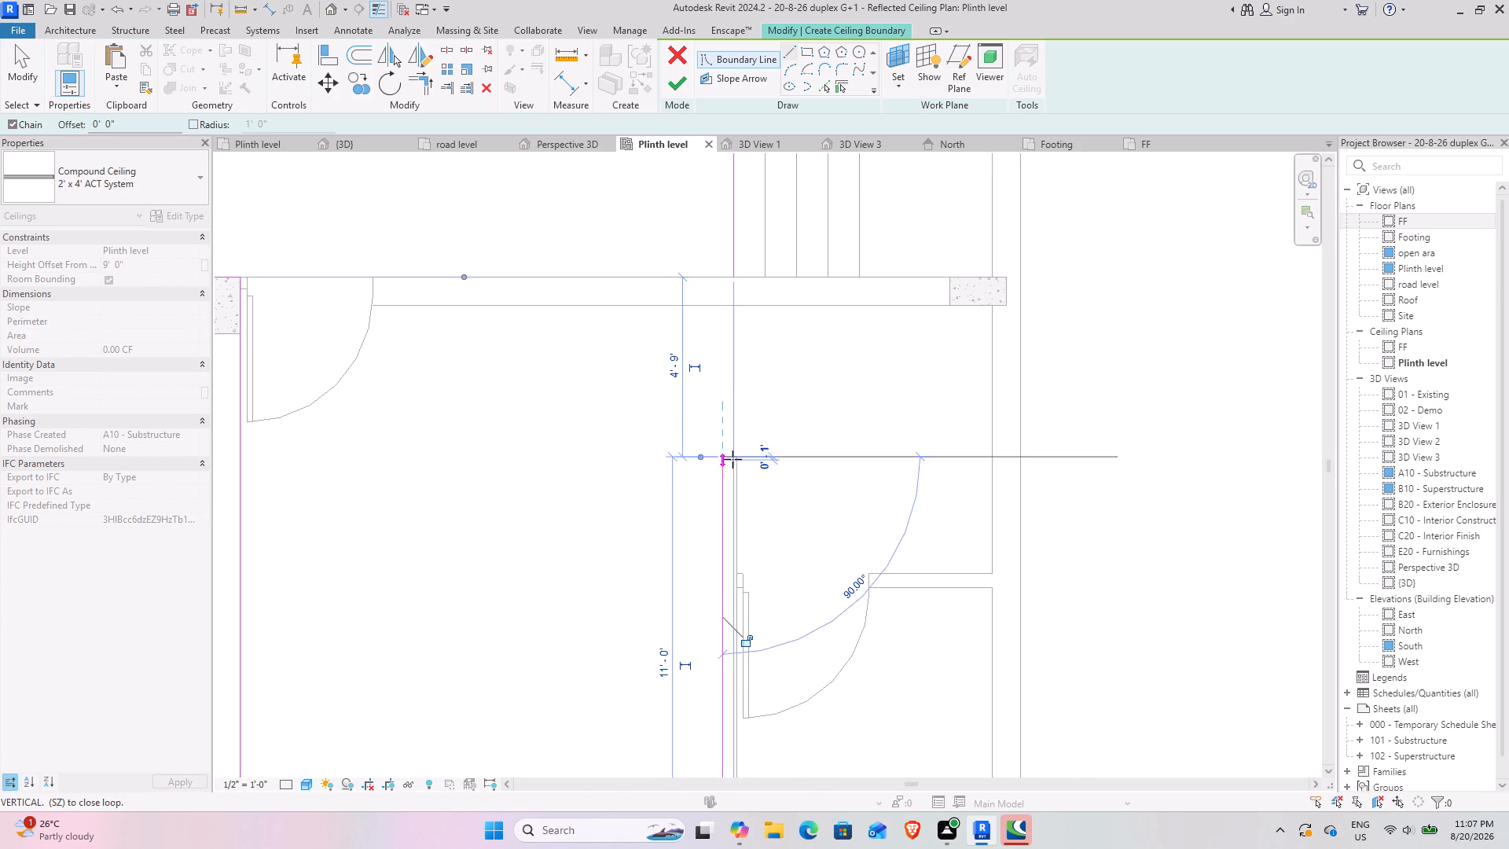
{"action": "scroll", "coordinate": [742, 459], "scroll_direction": "up", "scroll_amount": 4}
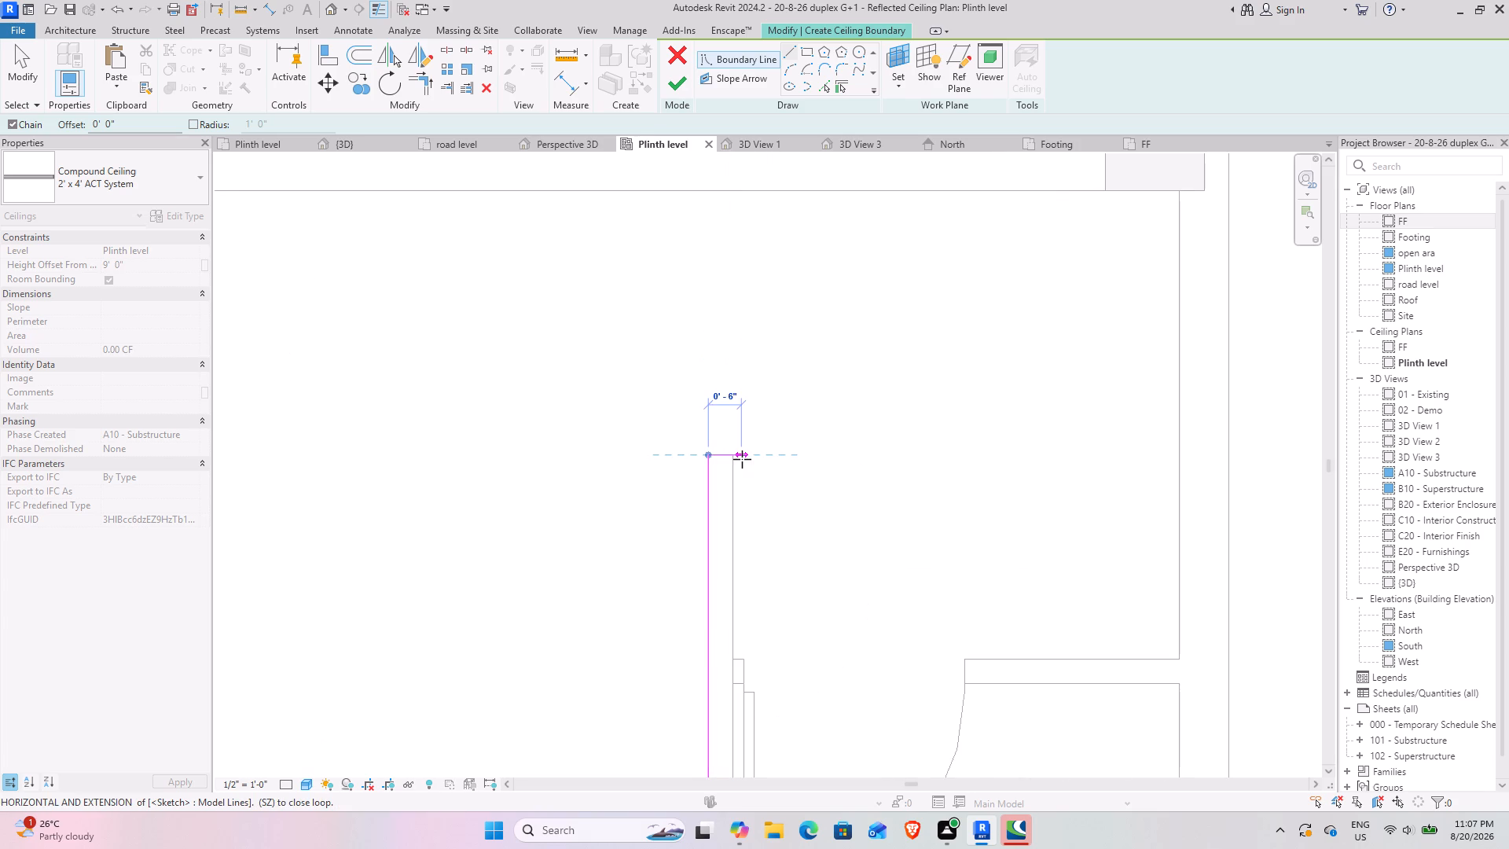
{"action": "left_click", "coordinate": [739, 461]}
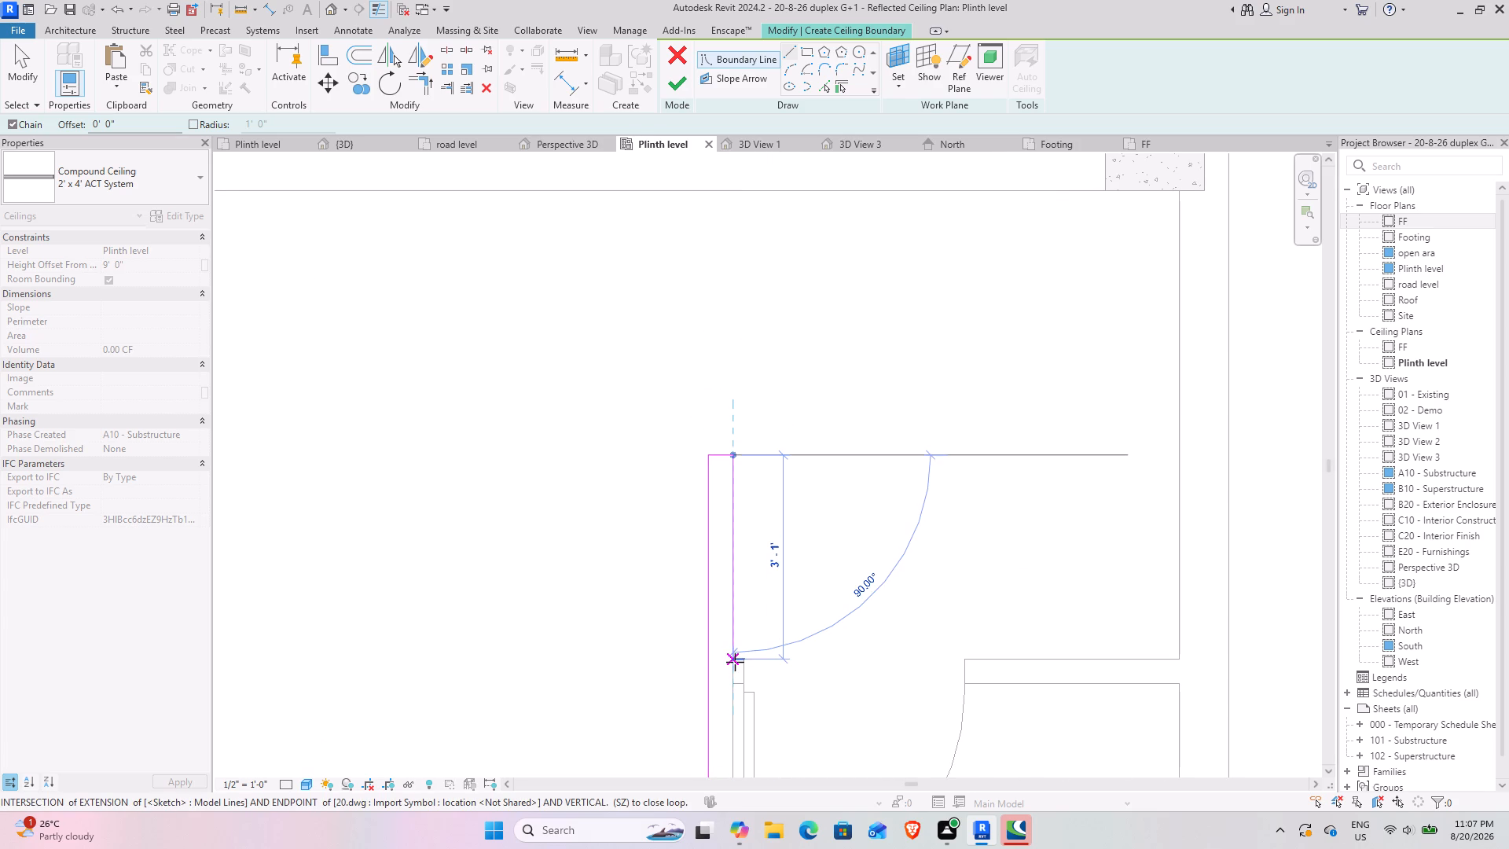
{"action": "left_click", "coordinate": [735, 662]}
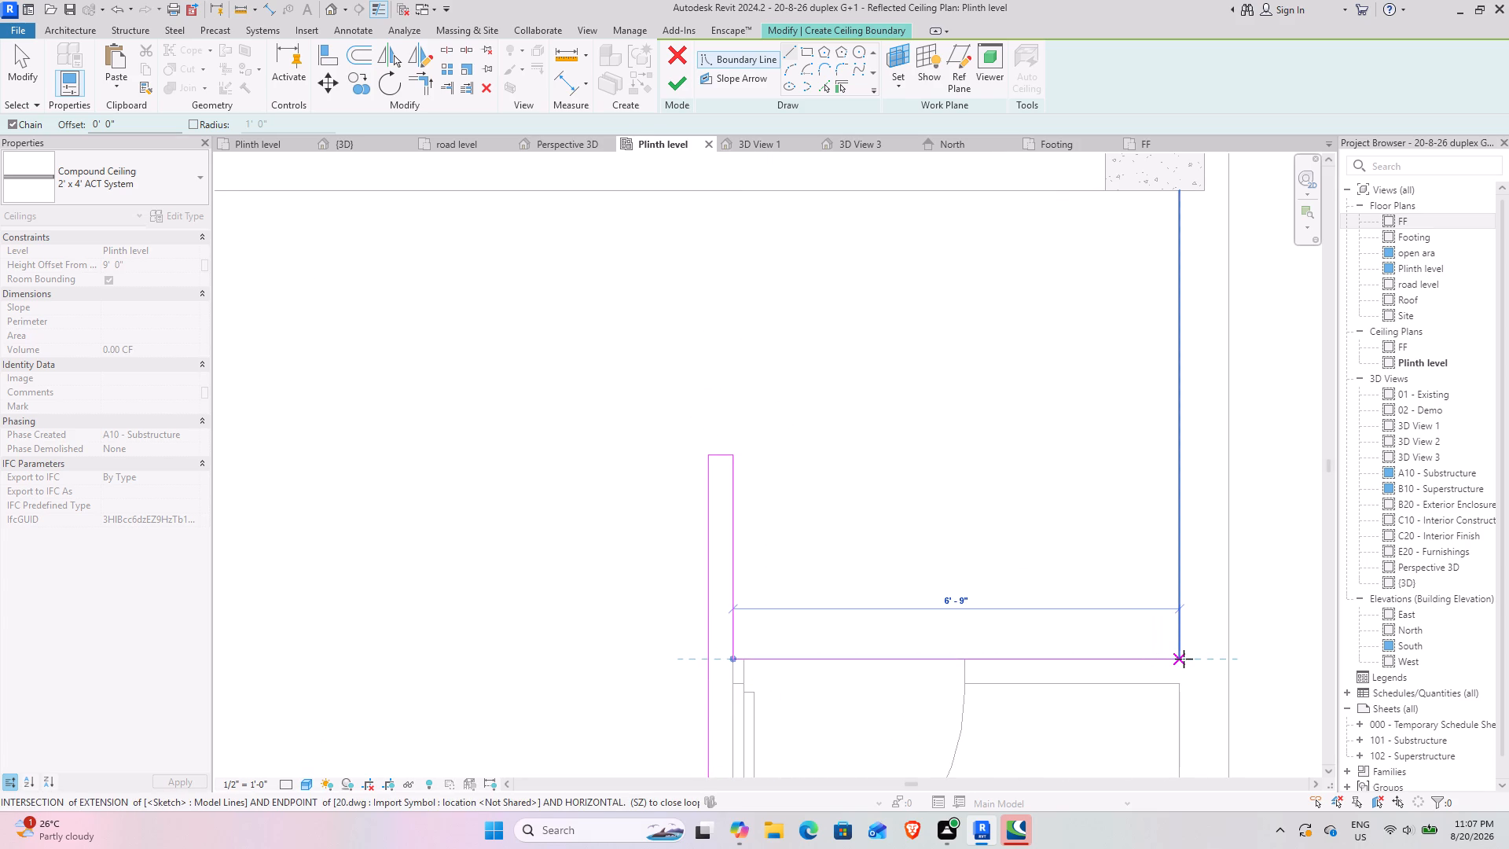
{"action": "left_click", "coordinate": [1180, 658]}
Continue the boundary 7'-1" up the outer wall, along the wall to the door jamb, 0'-9" across it to the stair corner, and finish the ceiling.
{"action": "scroll", "coordinate": [1169, 399], "scroll_direction": "down", "scroll_amount": 4}
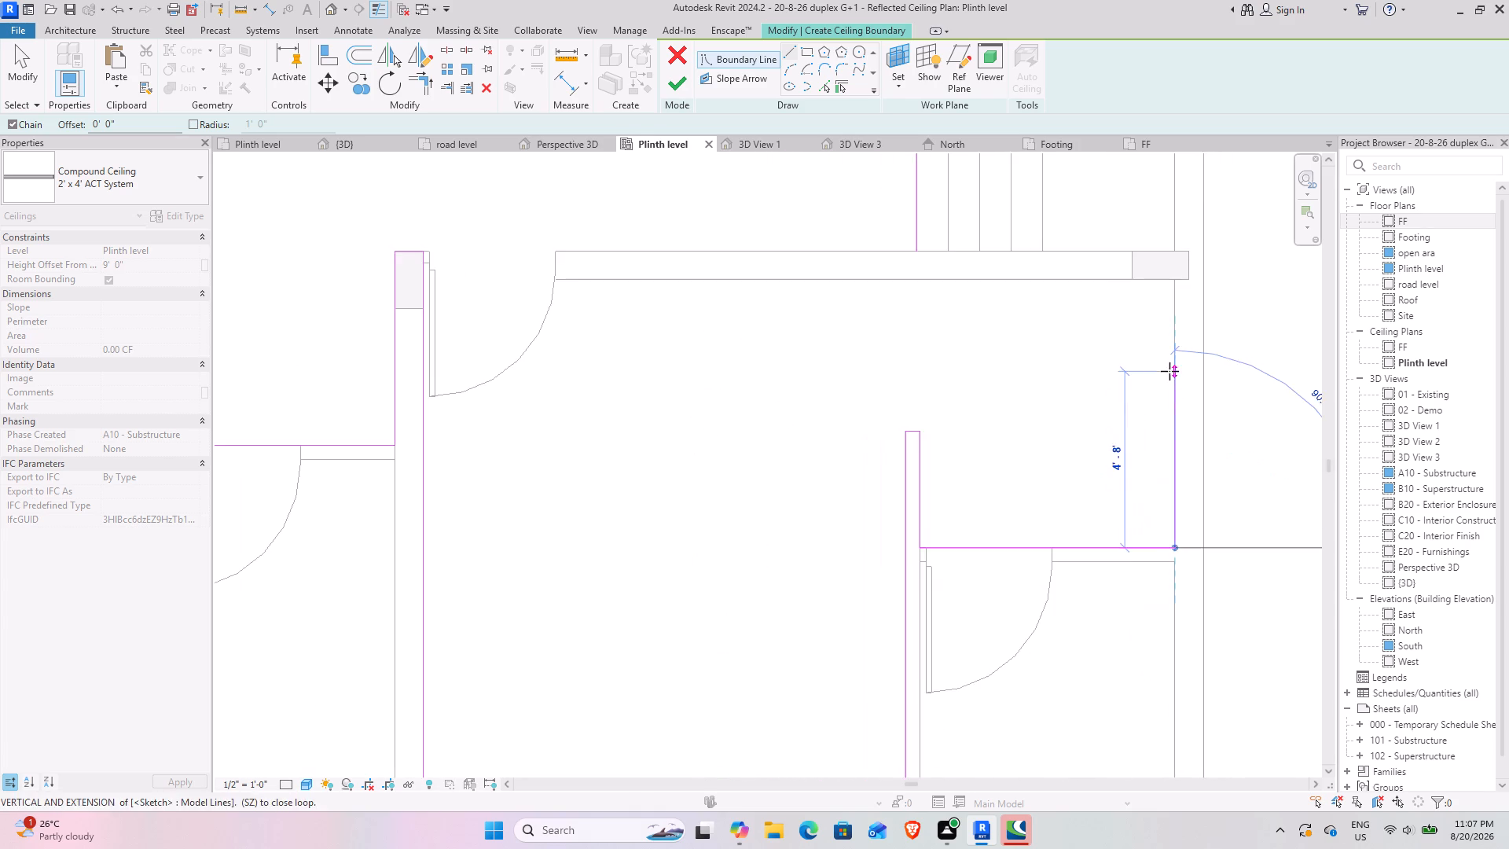
{"action": "middle_click_drag", "start_coordinate": [1169, 371], "coordinate": [1172, 550]}
{"action": "left_click", "coordinate": [1177, 455]}
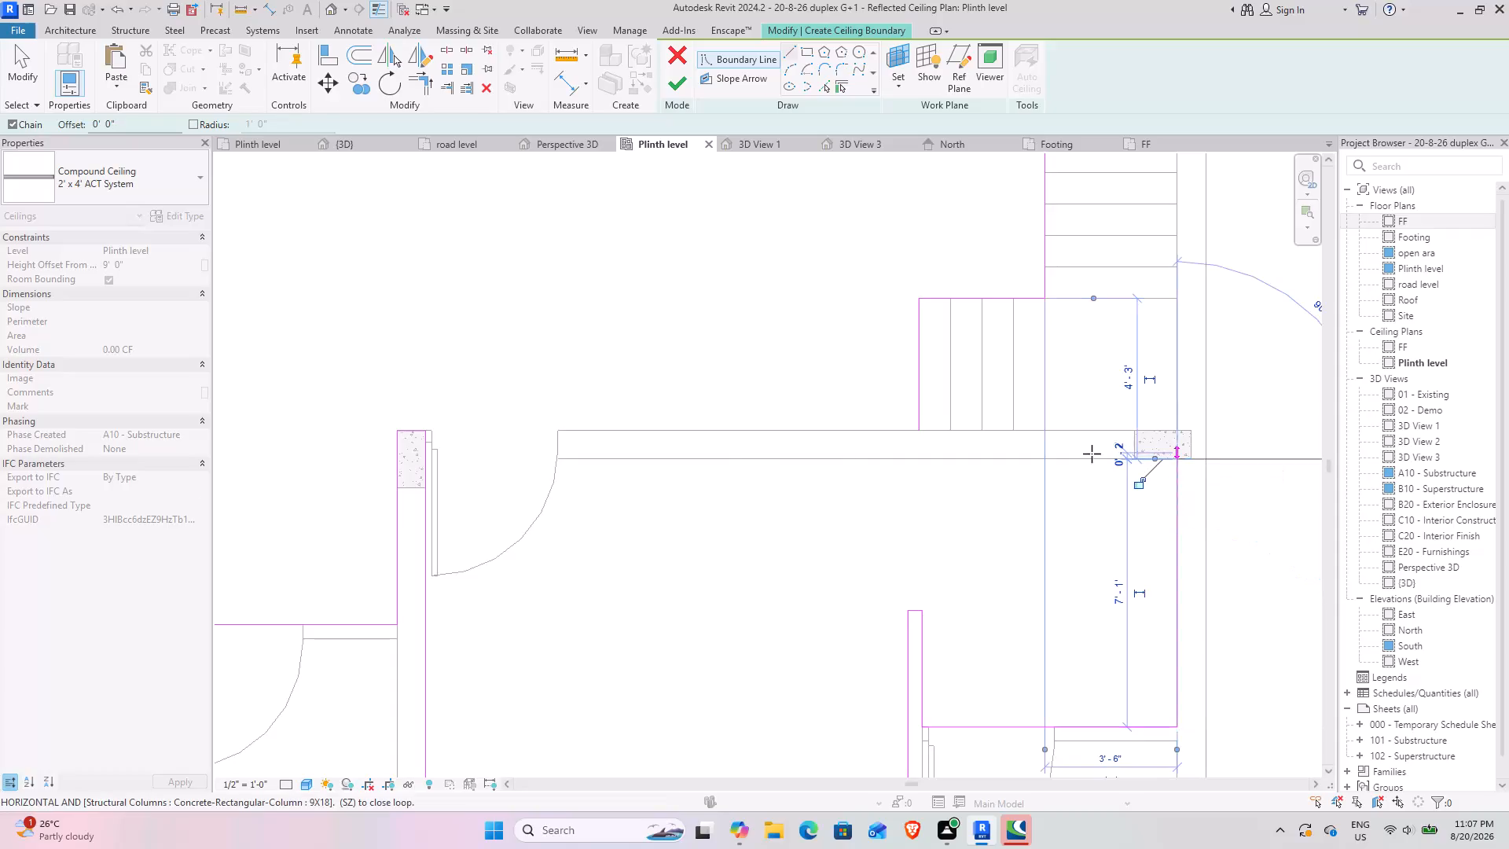
{"action": "left_click", "coordinate": [561, 460]}
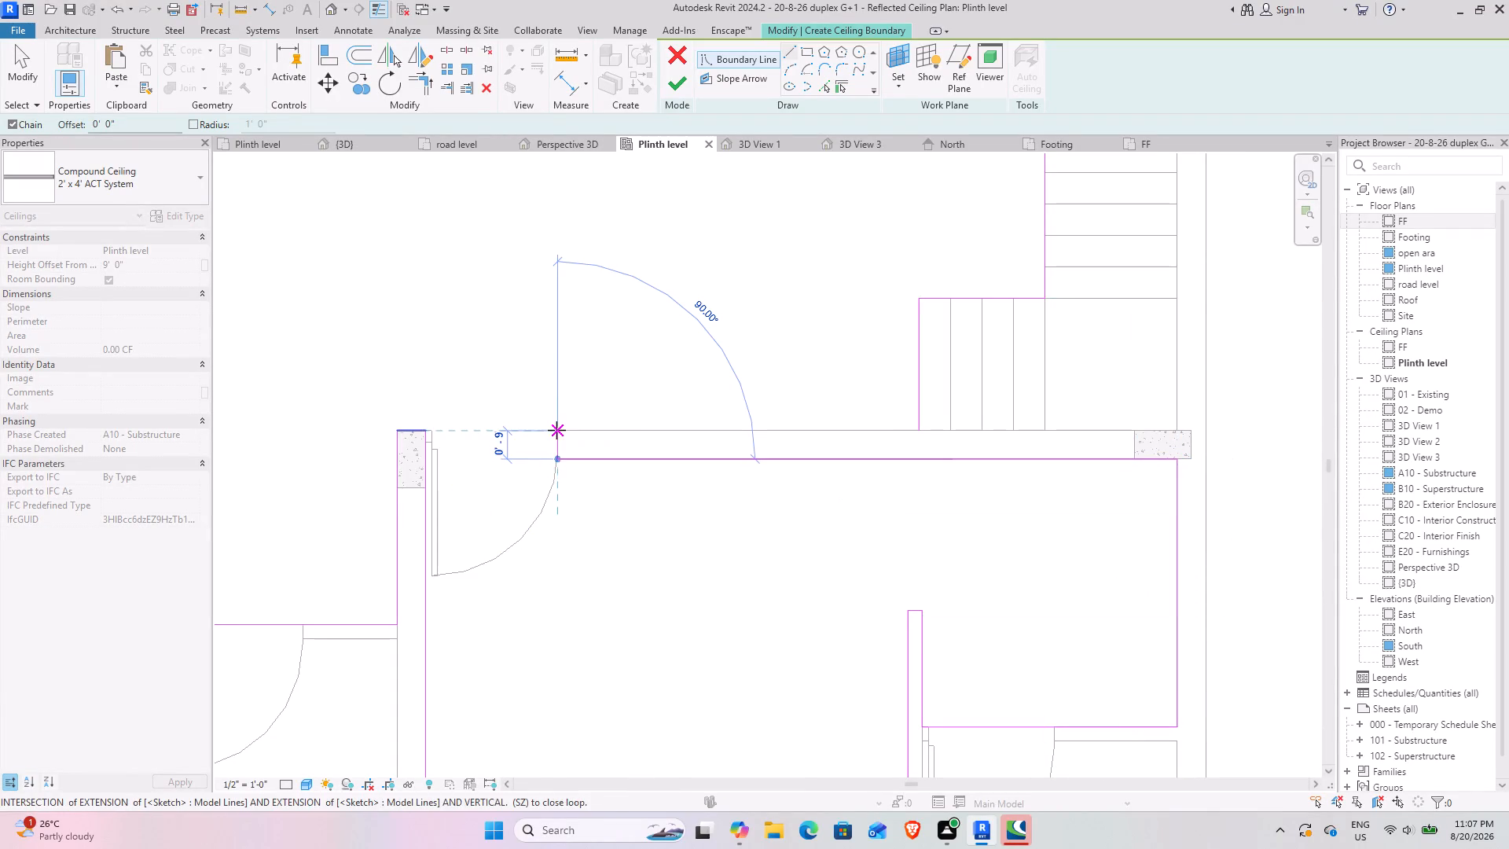
{"action": "left_click", "coordinate": [556, 430]}
{"action": "left_click", "coordinate": [917, 427]}
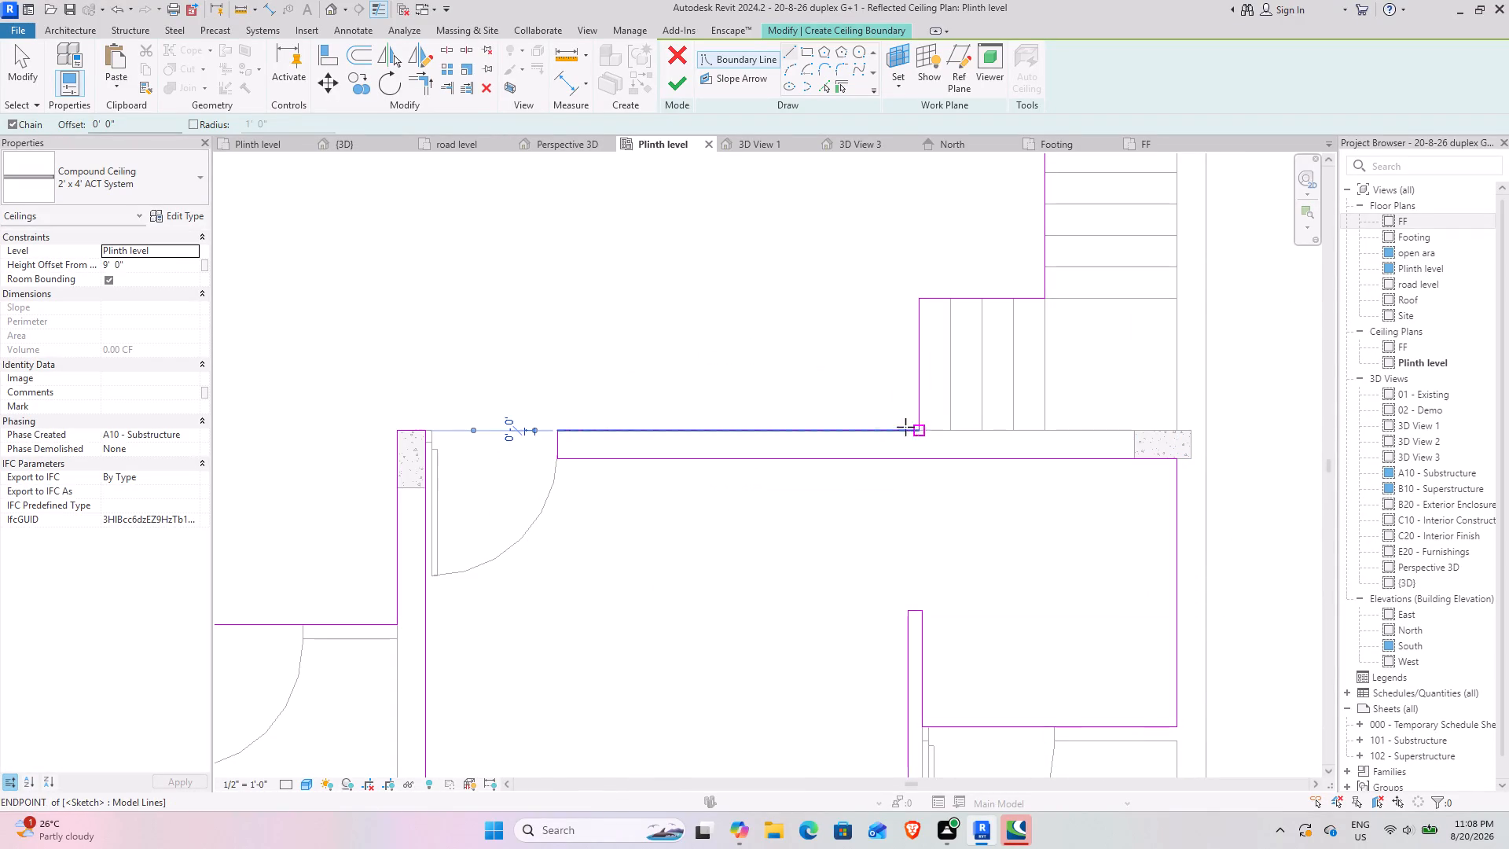
{"action": "key", "text": "Escape"}
{"action": "scroll", "coordinate": [754, 447], "scroll_direction": "down", "scroll_amount": 5}
{"action": "scroll", "coordinate": [769, 519], "scroll_direction": "down", "scroll_amount": 3}
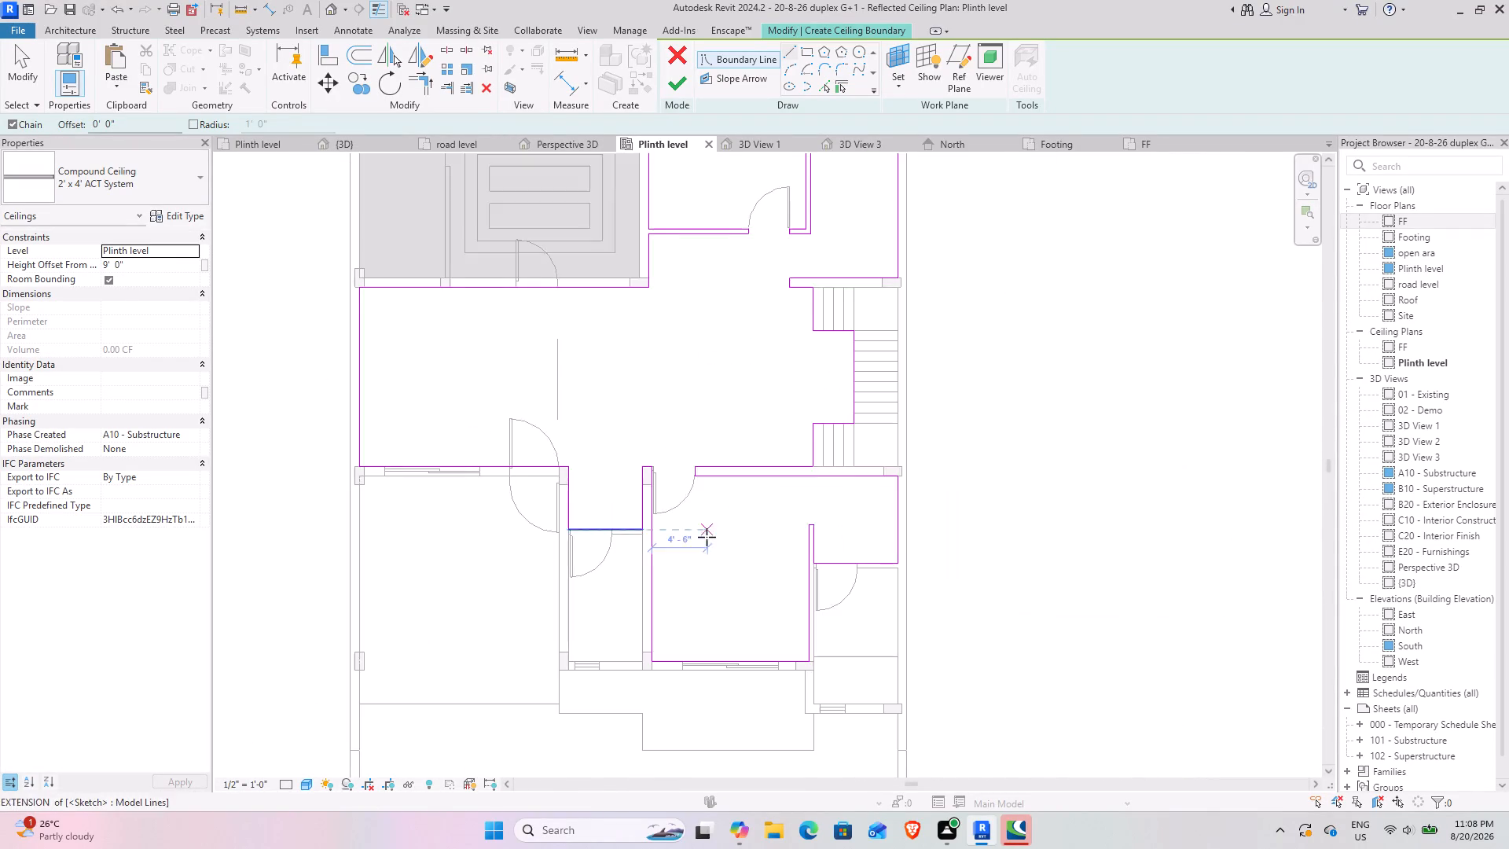
{"action": "middle_click_drag", "start_coordinate": [706, 542], "coordinate": [741, 682]}
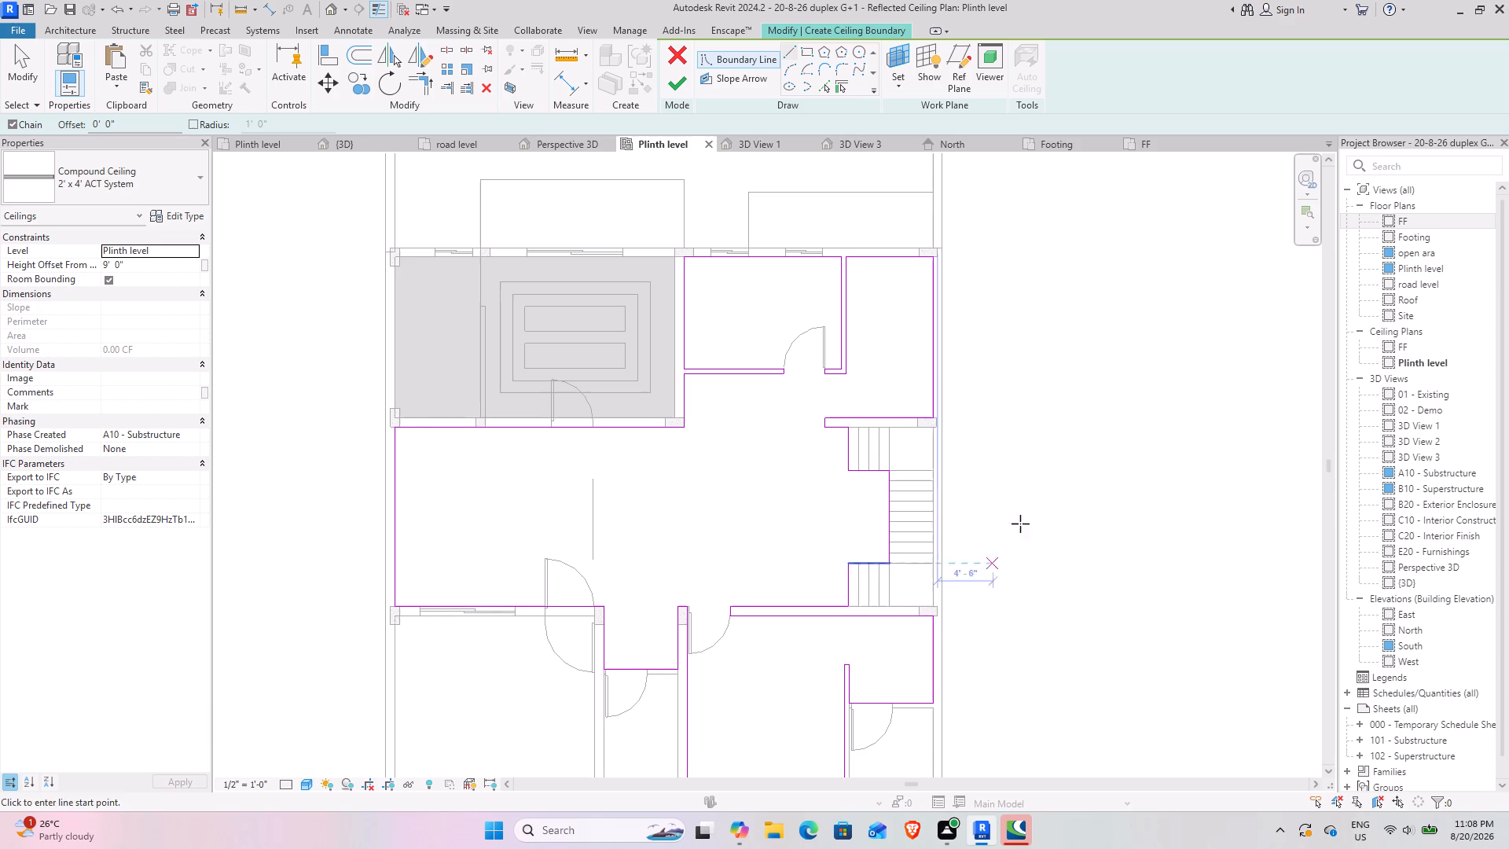
{"action": "left_click", "coordinate": [685, 85]}
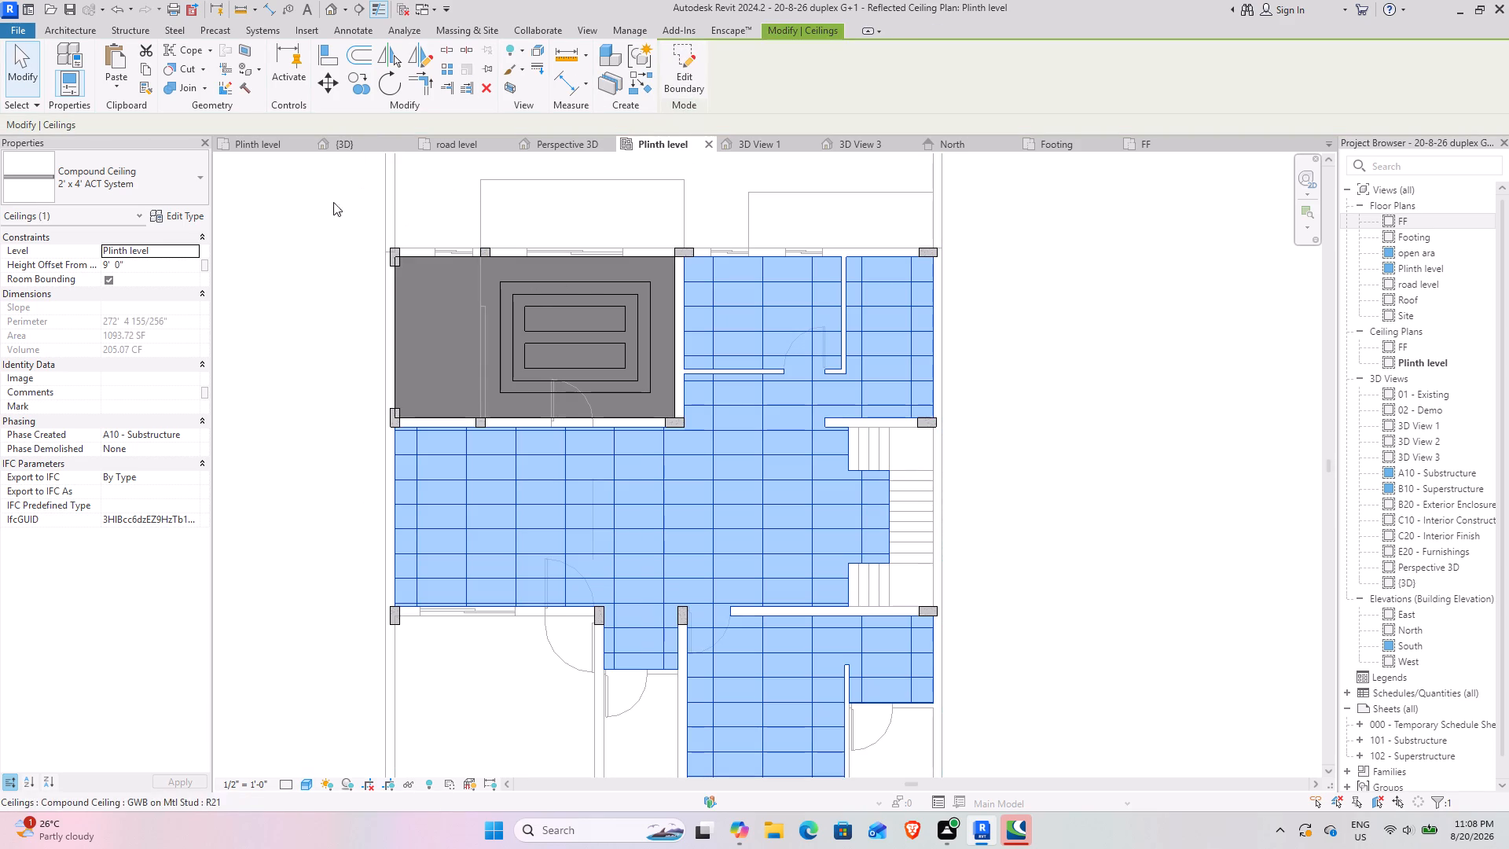
Change the new ceiling's type to Compound Ceiling GWB on Mtl Stud.
{"action": "left_click", "coordinate": [156, 179]}
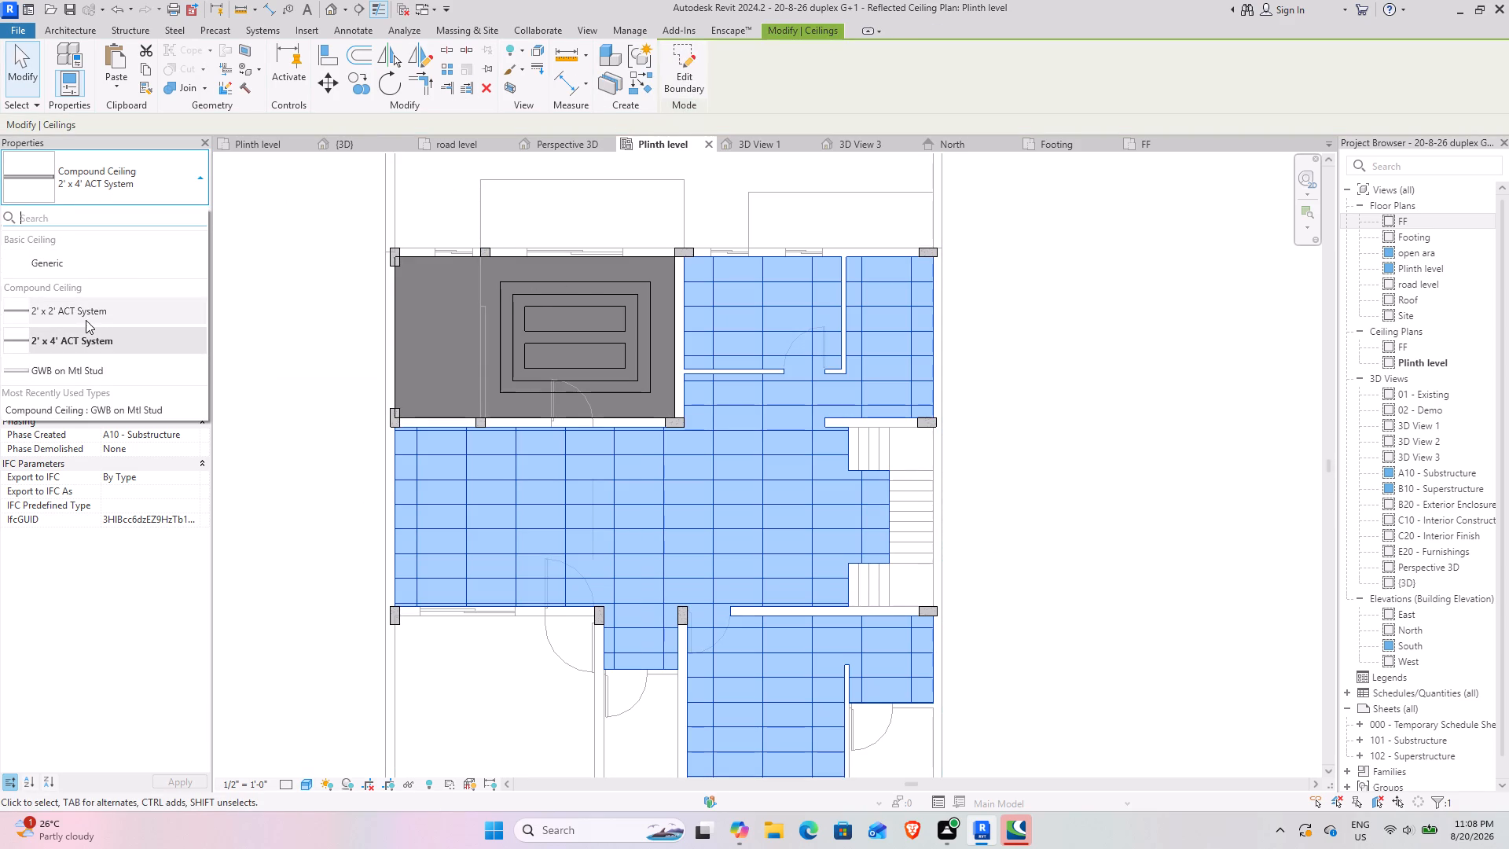
{"action": "left_click", "coordinate": [86, 372]}
{"action": "left_click", "coordinate": [1070, 459]}
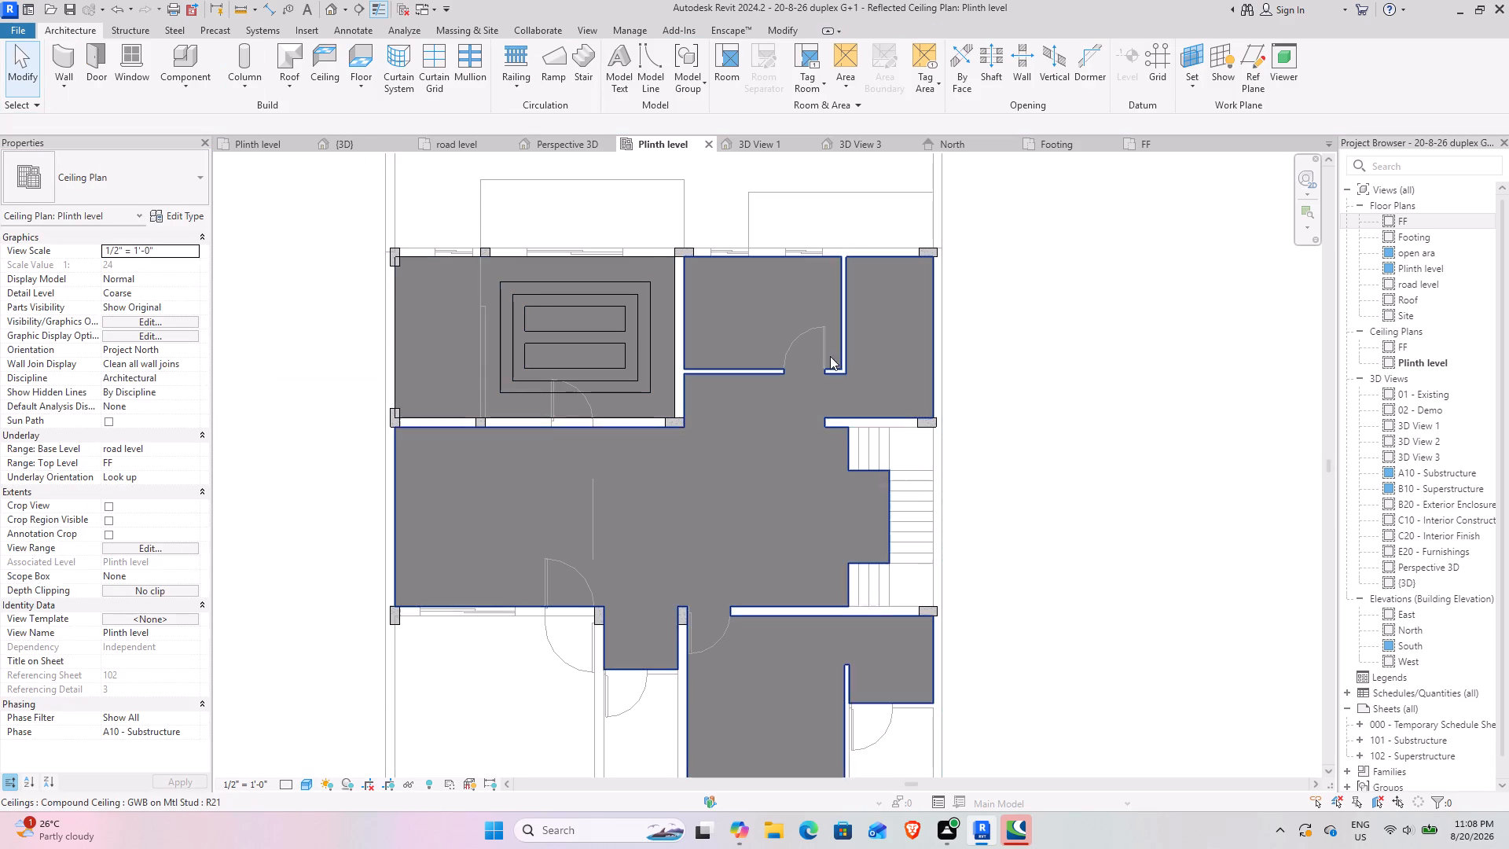
Open the {3D} view and reset its temporary hide/isolate.
{"action": "left_click", "coordinate": [358, 138]}
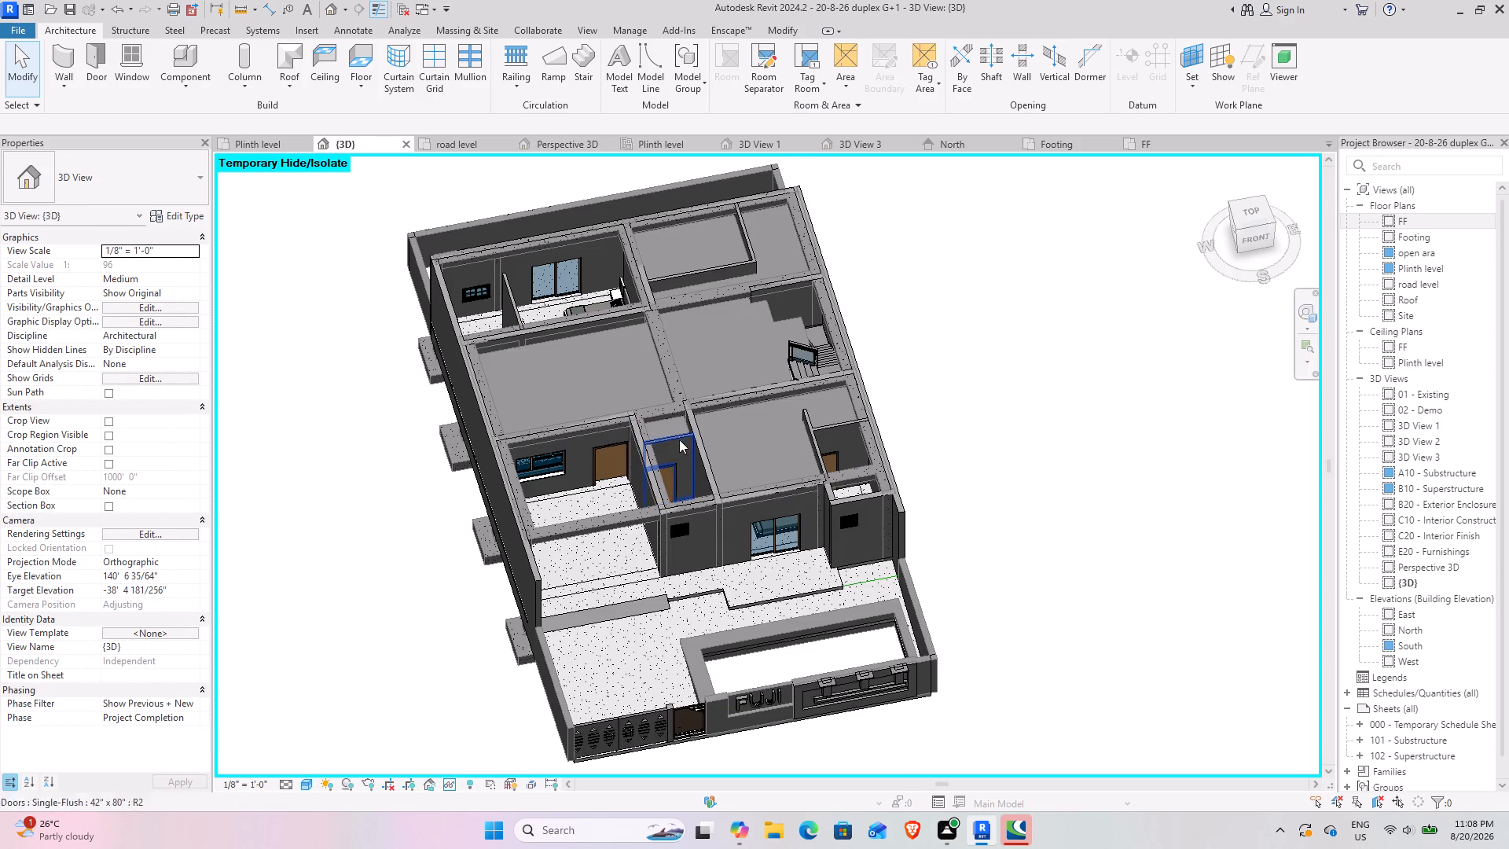
{"action": "scroll", "coordinate": [678, 428], "scroll_direction": "up", "scroll_amount": 2}
{"action": "middle_click_drag", "start_coordinate": [587, 382], "coordinate": [516, 395]}
{"action": "middle_click_drag", "start_coordinate": [522, 398], "coordinate": [536, 543]}
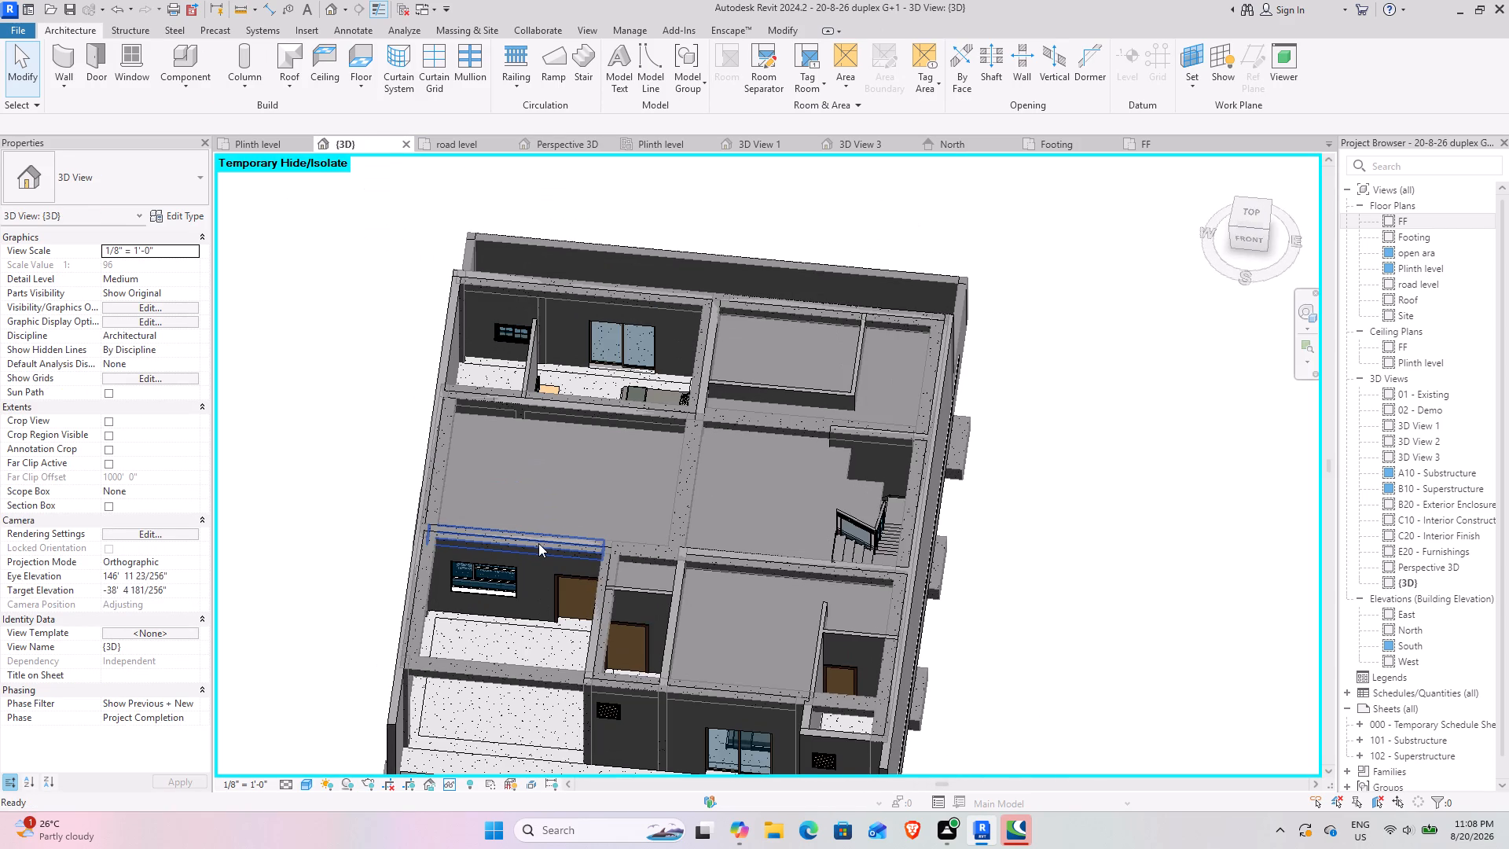
{"action": "type", "text": "HR"}
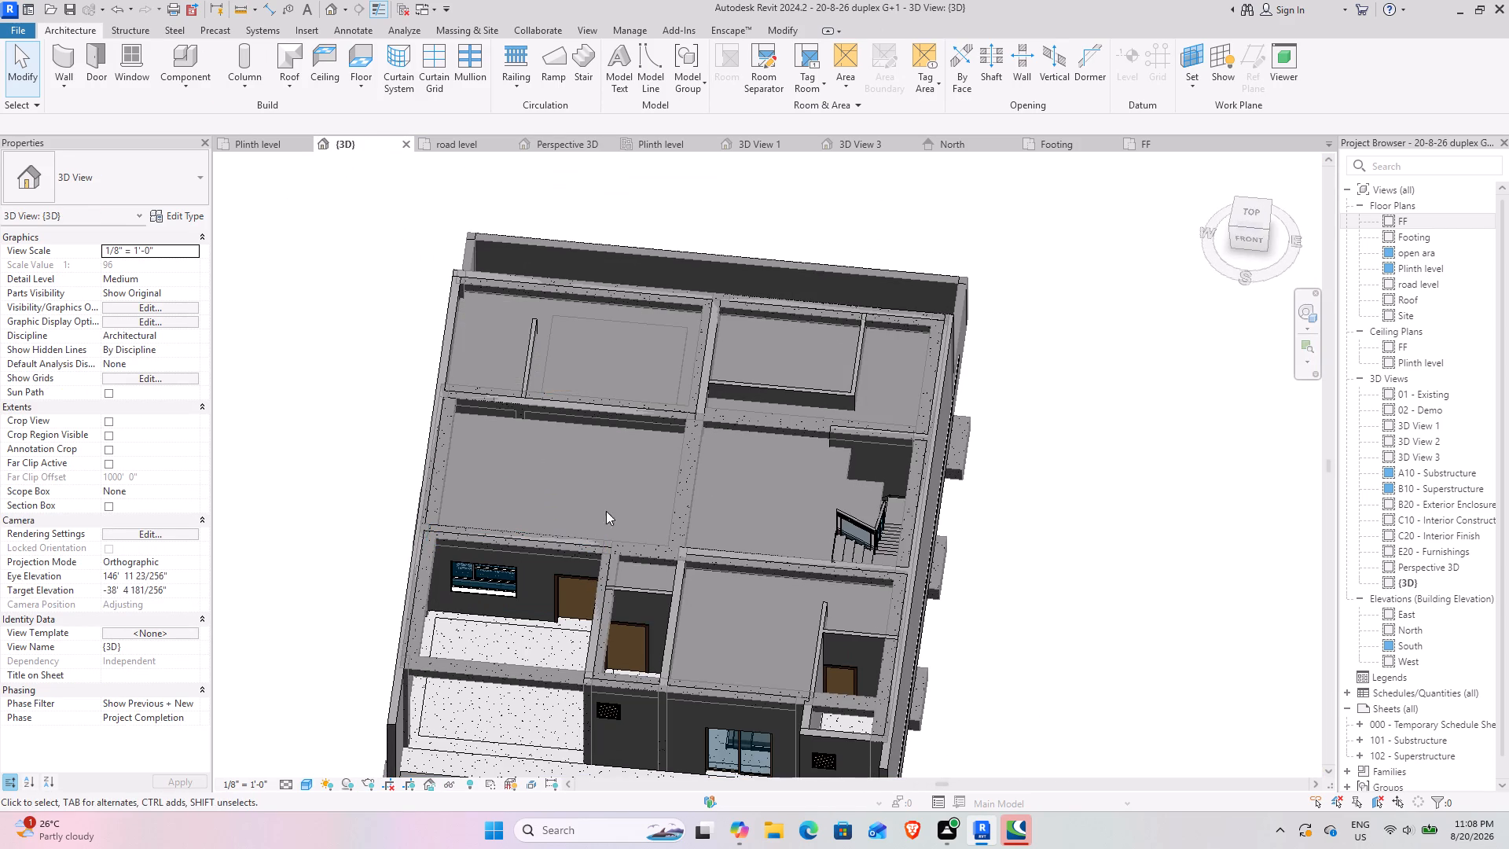
Examine the new ceiling in 3D from several sides, especially its edge around the staircase opening.
{"action": "scroll", "coordinate": [582, 397], "scroll_direction": "up", "scroll_amount": 2}
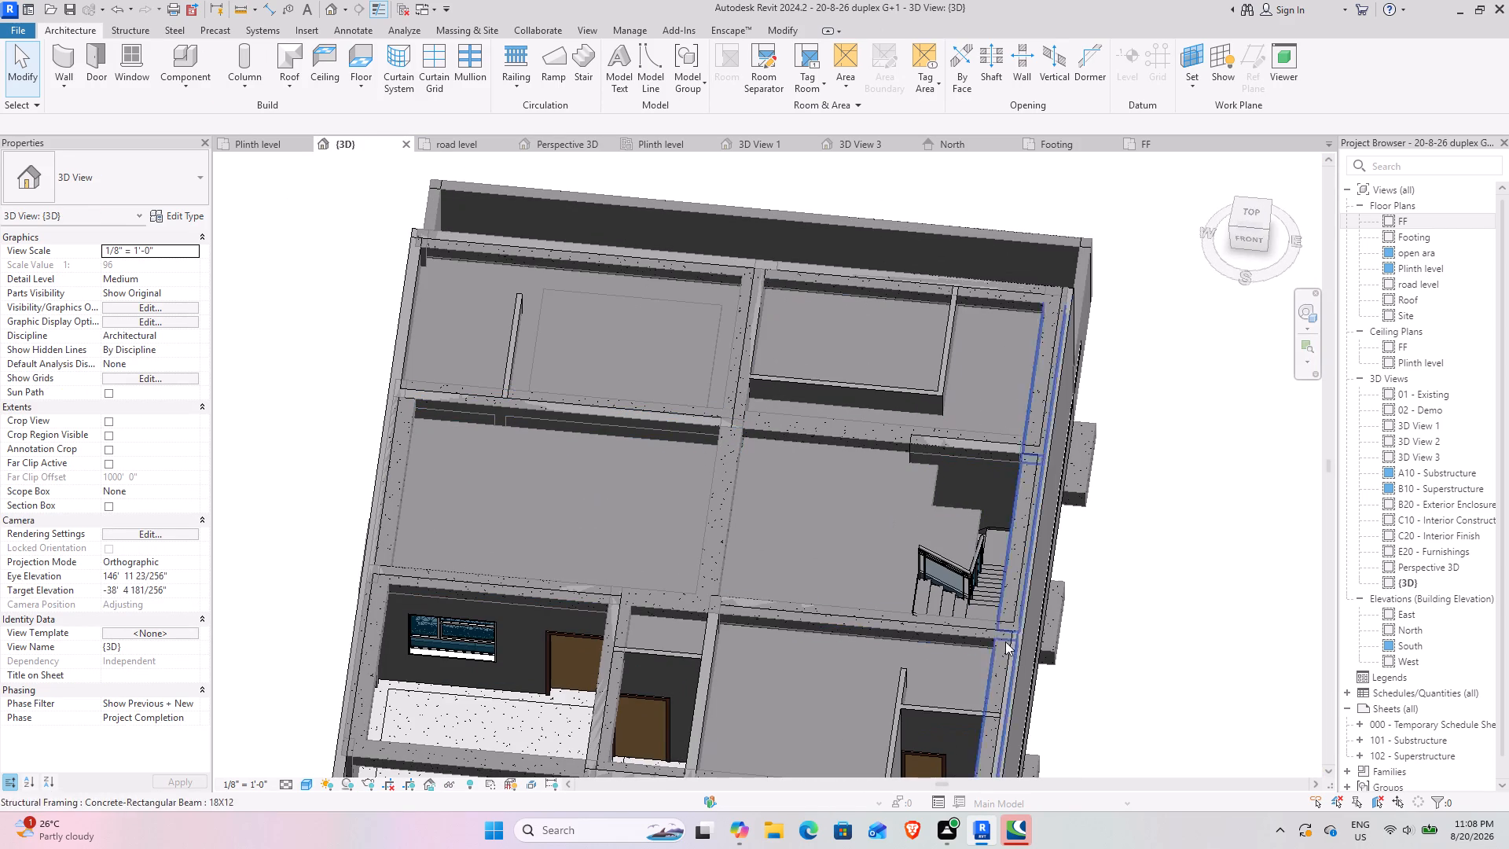
{"action": "middle_click_drag", "start_coordinate": [897, 564], "coordinate": [942, 638], "text": "shift"}
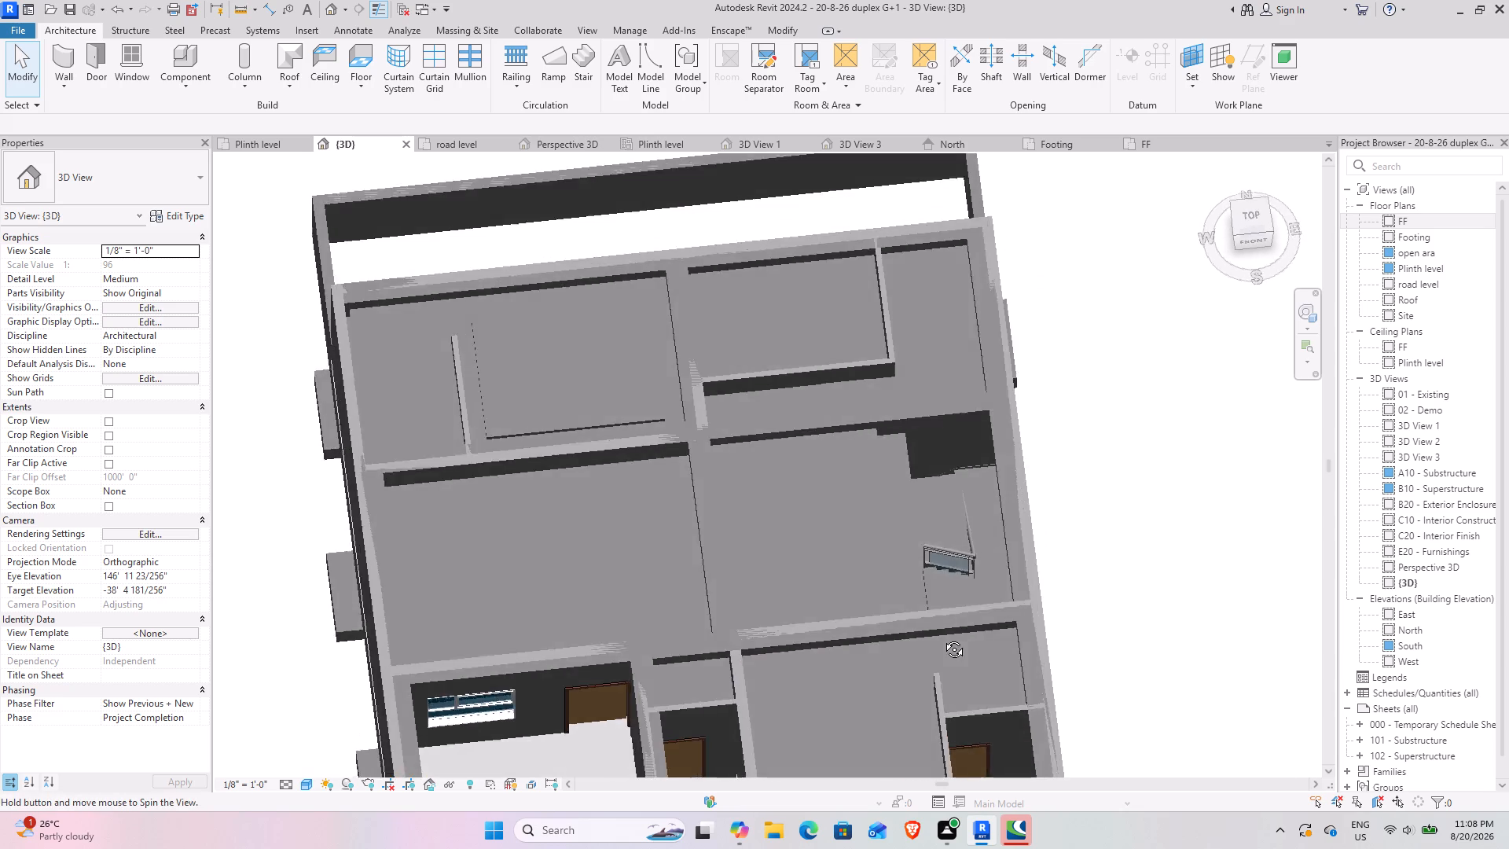
{"action": "middle_click_drag", "start_coordinate": [942, 638], "coordinate": [943, 660], "text": "shift"}
{"action": "middle_click_drag", "start_coordinate": [896, 583], "coordinate": [692, 474]}
{"action": "middle_click_drag", "start_coordinate": [745, 641], "coordinate": [632, 560], "text": "shift"}
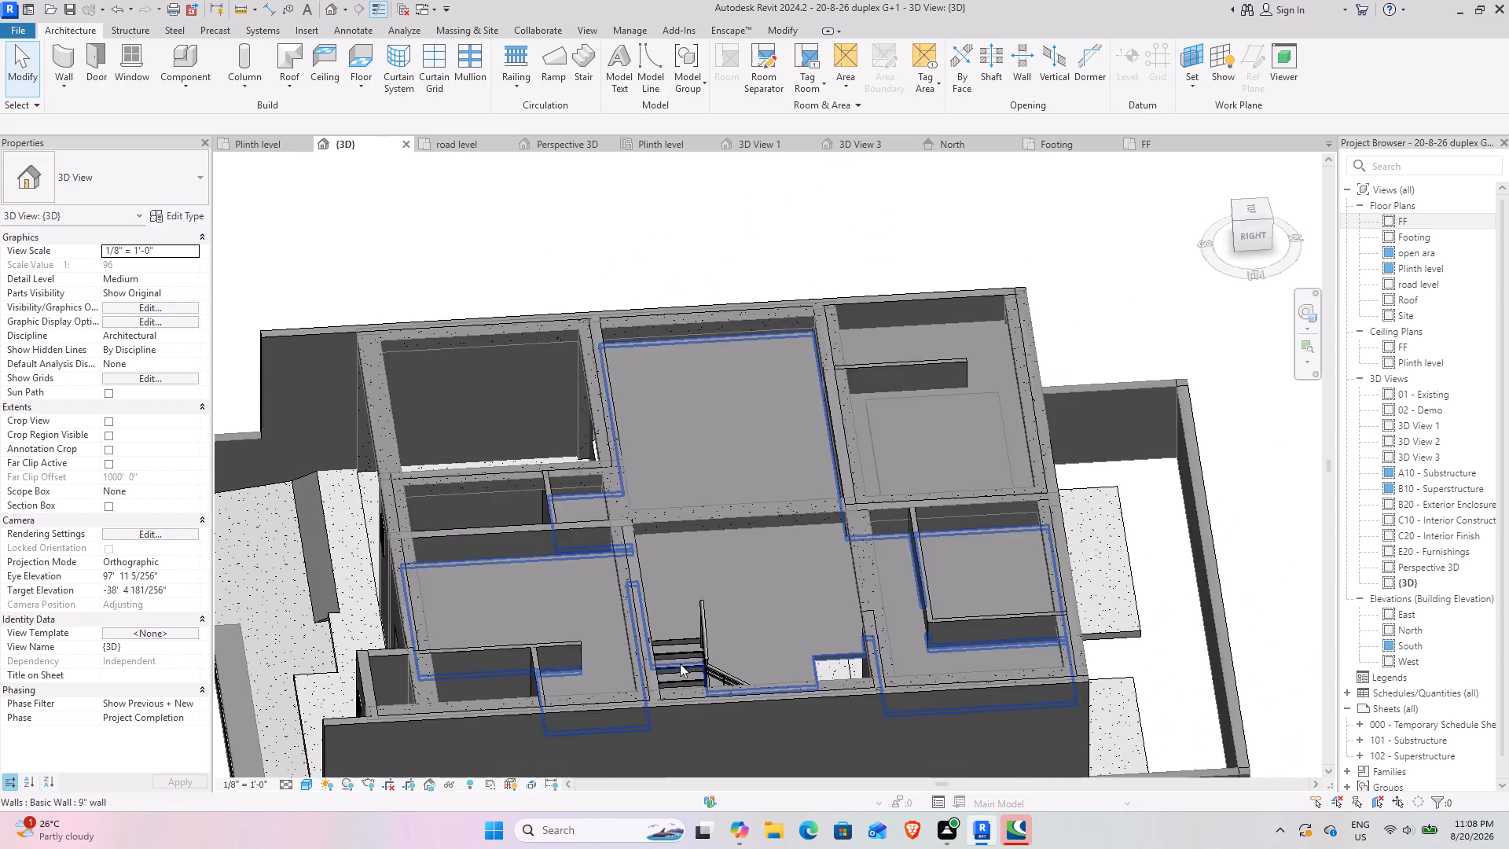
{"action": "middle_click_drag", "start_coordinate": [685, 671], "coordinate": [849, 807]}
{"action": "middle_click_drag", "start_coordinate": [982, 700], "coordinate": [740, 567]}
{"action": "scroll", "coordinate": [682, 475], "scroll_direction": "up", "scroll_amount": 2}
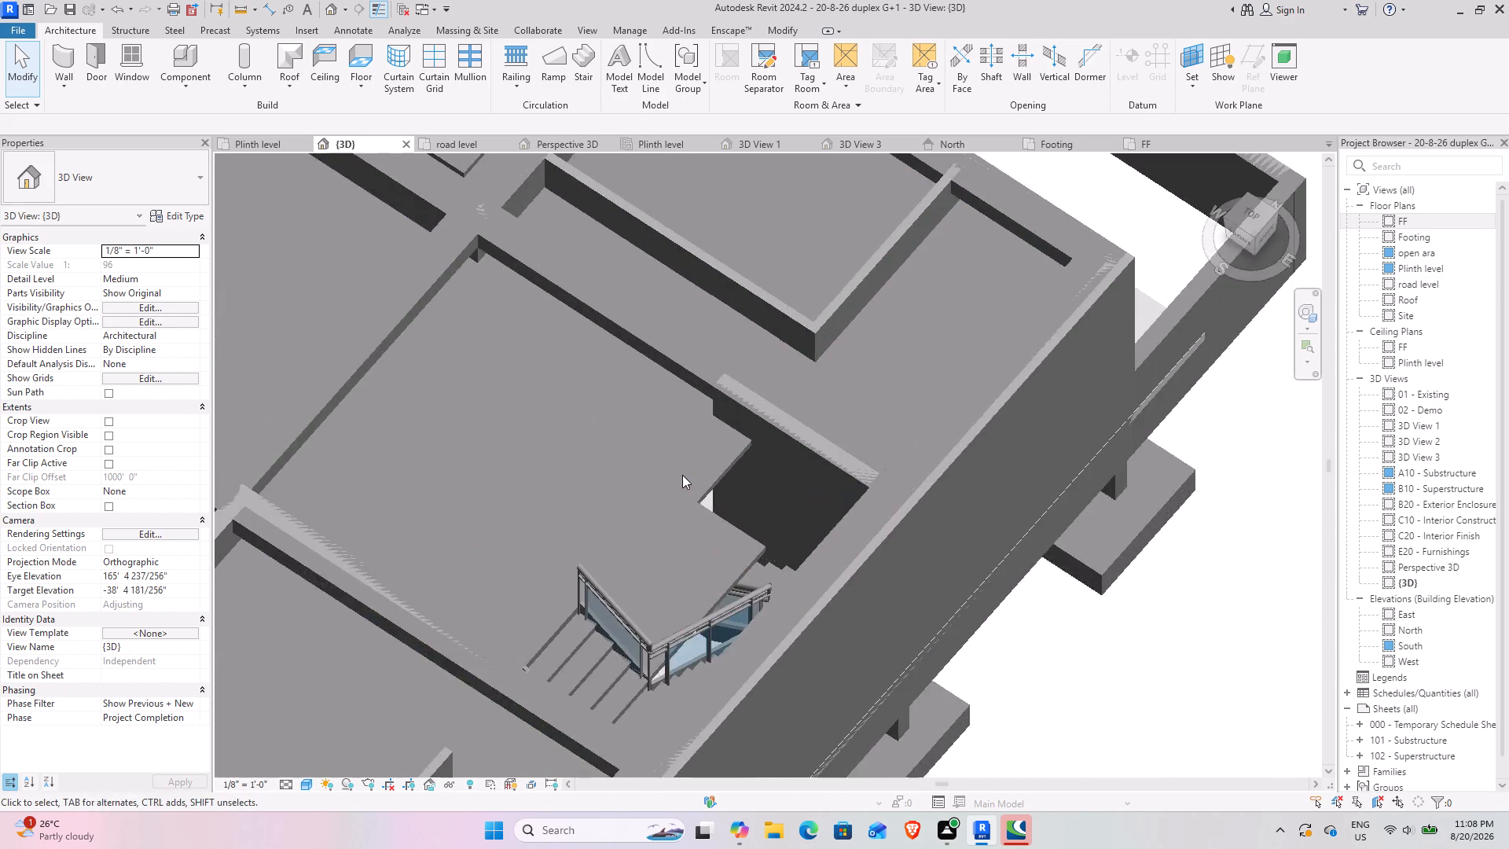
{"action": "scroll", "coordinate": [682, 475], "scroll_direction": "up", "scroll_amount": 4}
{"action": "middle_click_drag", "start_coordinate": [754, 678], "coordinate": [889, 700], "text": "shift"}
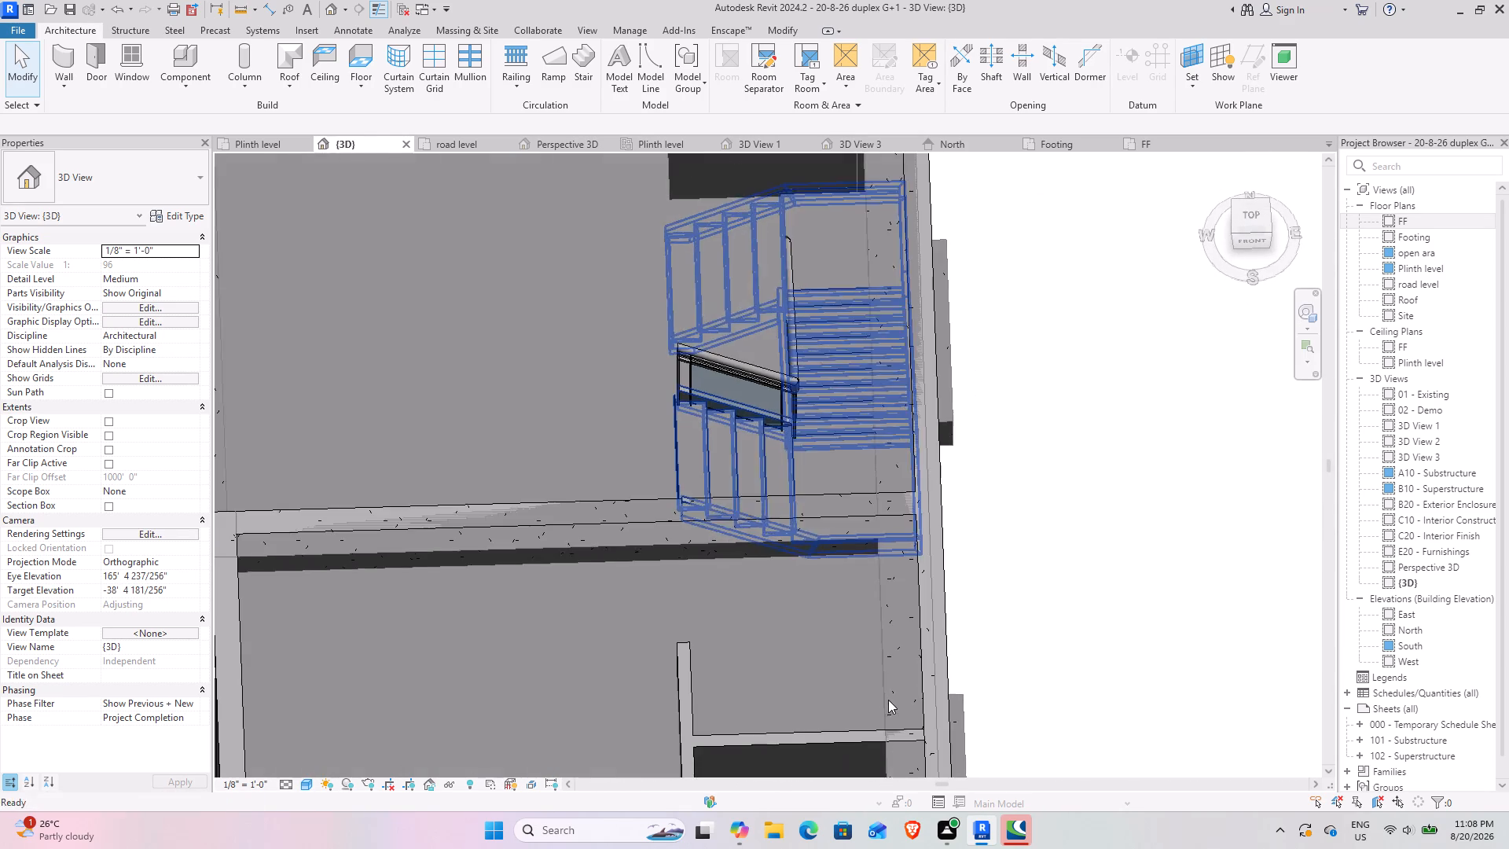
Examine the GWB ceiling's stepped edge around the staircase opening in 3D, from above and from several sides.
{"action": "middle_click_drag", "start_coordinate": [834, 591], "coordinate": [843, 777]}
{"action": "middle_click_drag", "start_coordinate": [765, 641], "coordinate": [854, 605], "text": "shift"}
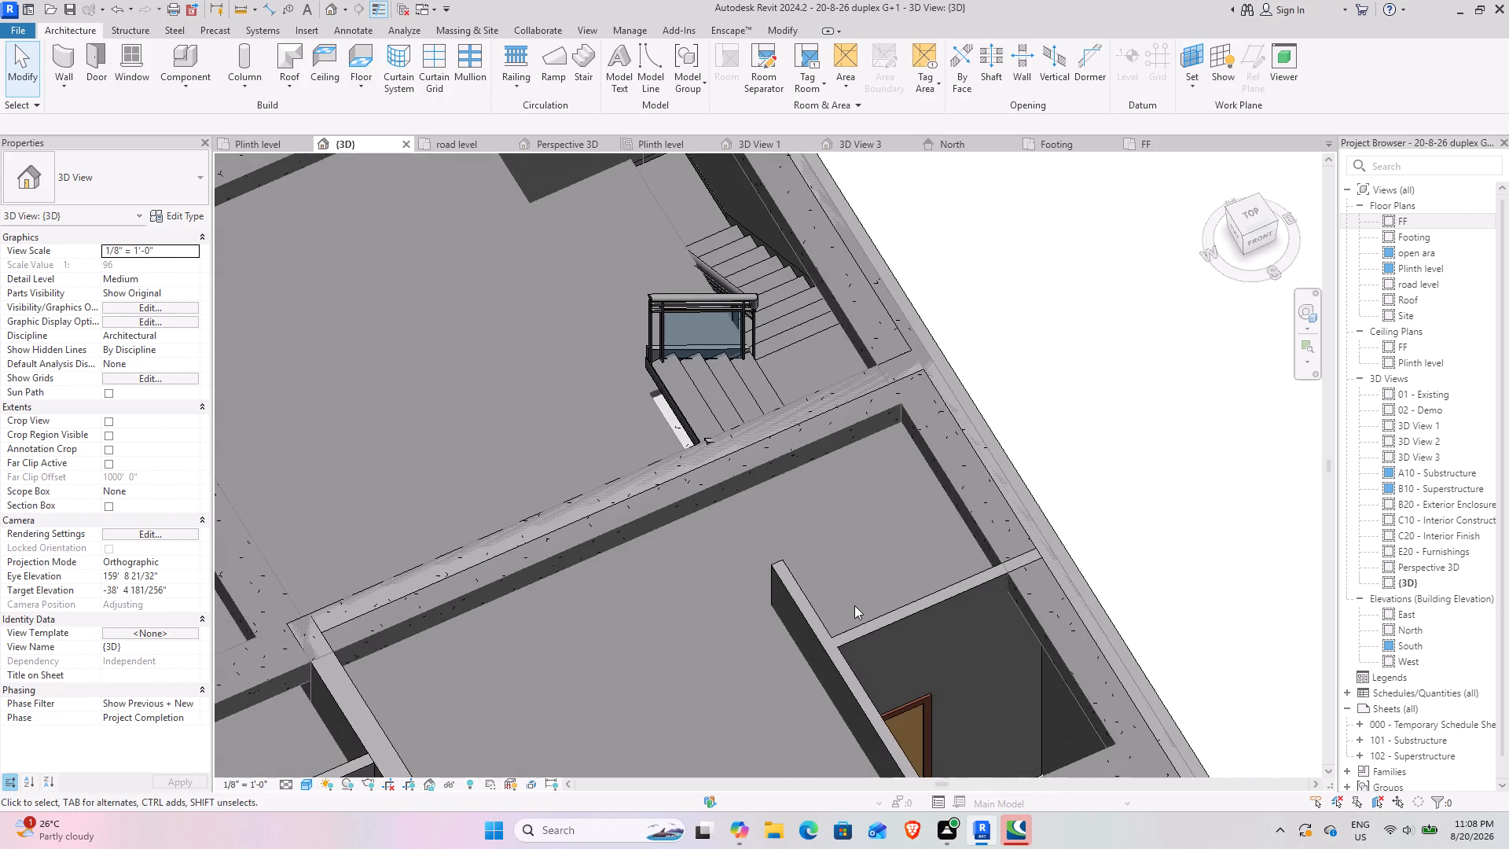
{"action": "middle_click_drag", "start_coordinate": [719, 607], "coordinate": [588, 434]}
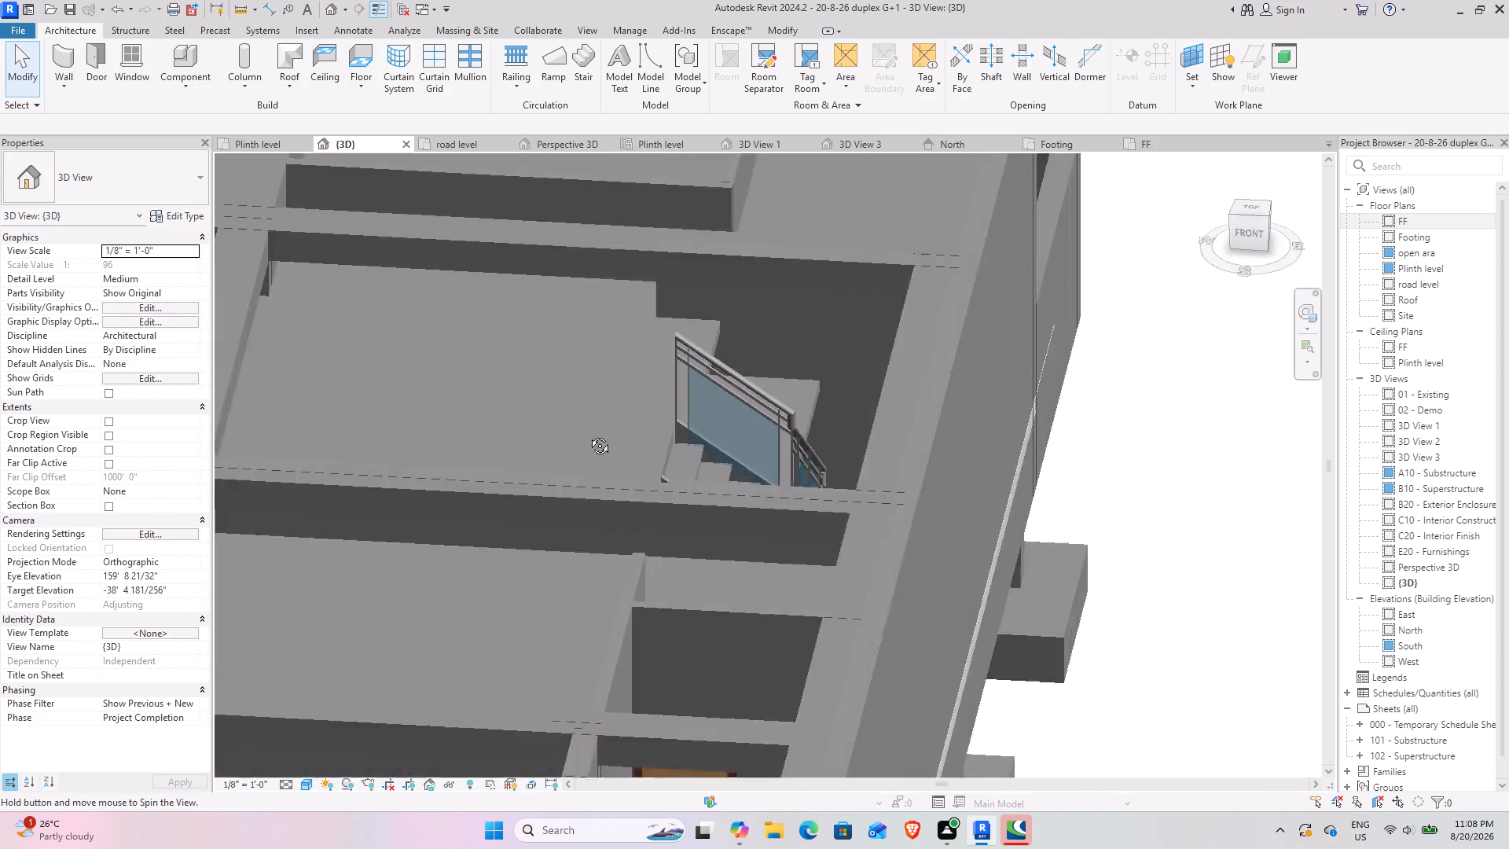
{"action": "middle_click_drag", "start_coordinate": [588, 434], "coordinate": [531, 547]}
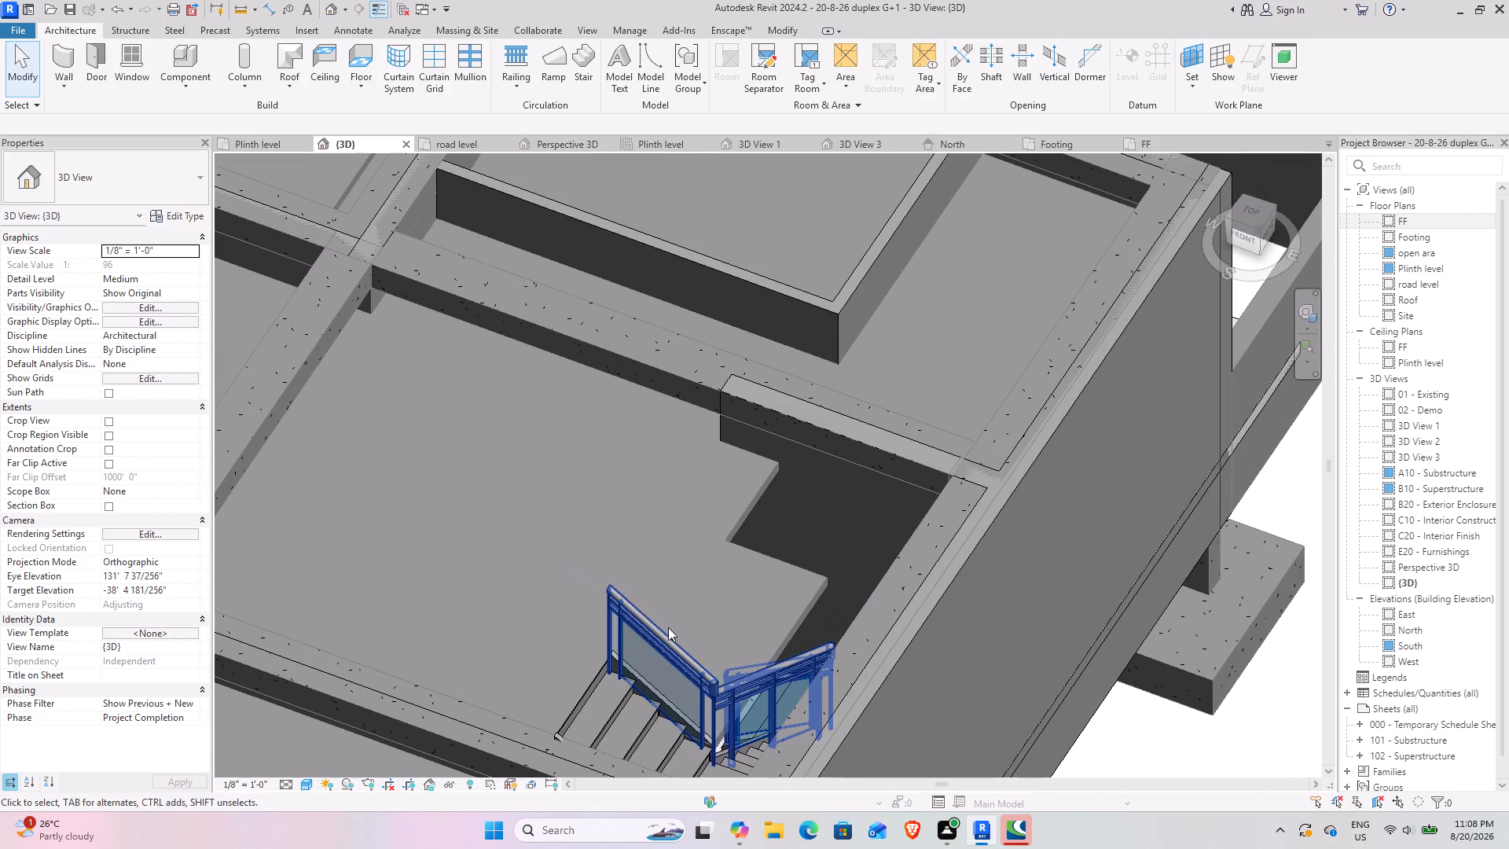
{"action": "scroll", "coordinate": [782, 631], "scroll_direction": "up", "scroll_amount": 1}
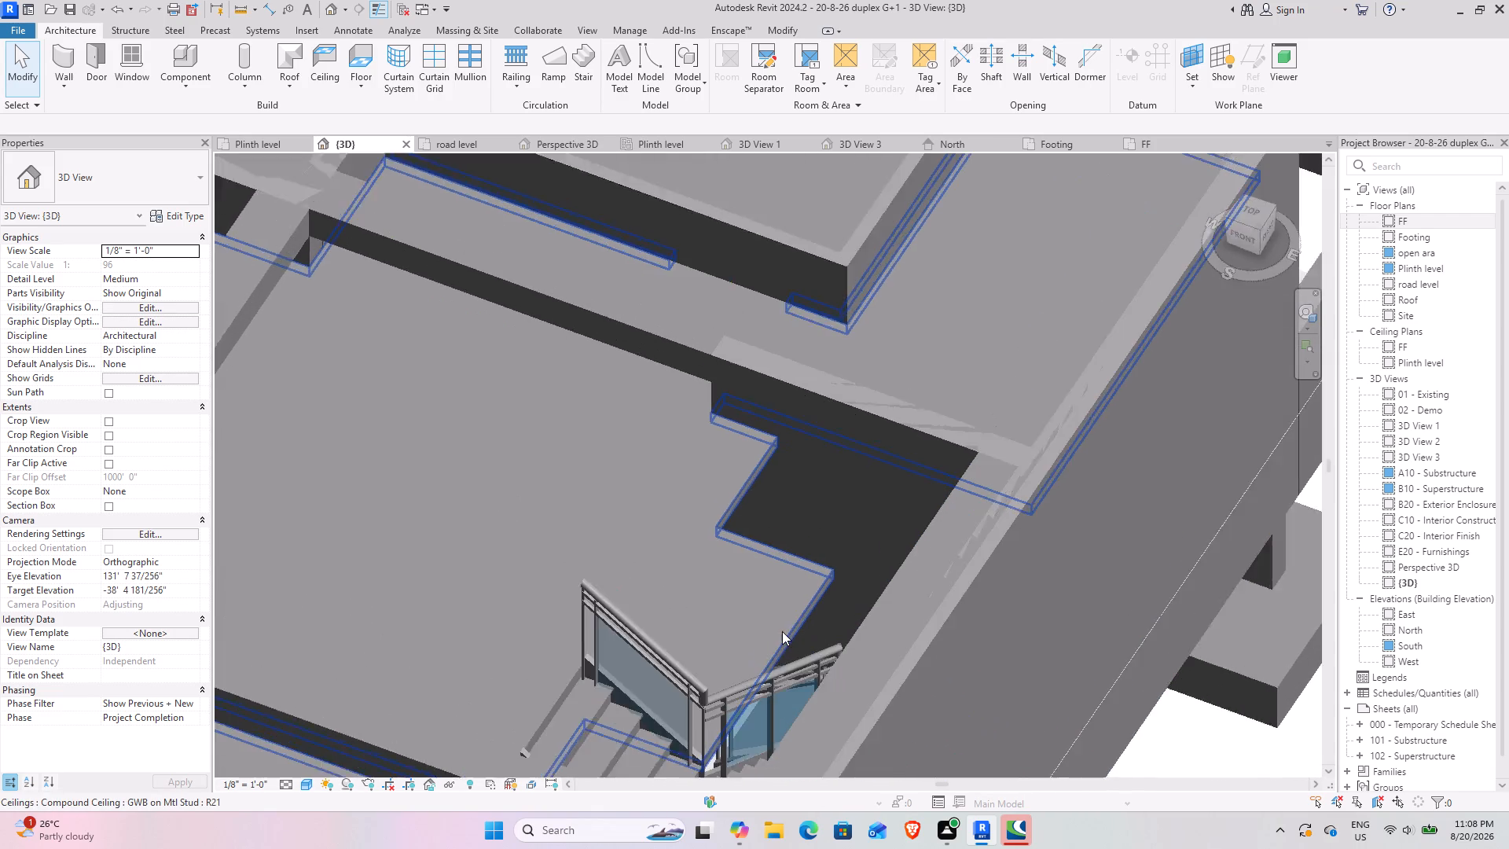
{"action": "scroll", "coordinate": [782, 631], "scroll_direction": "up", "scroll_amount": 2}
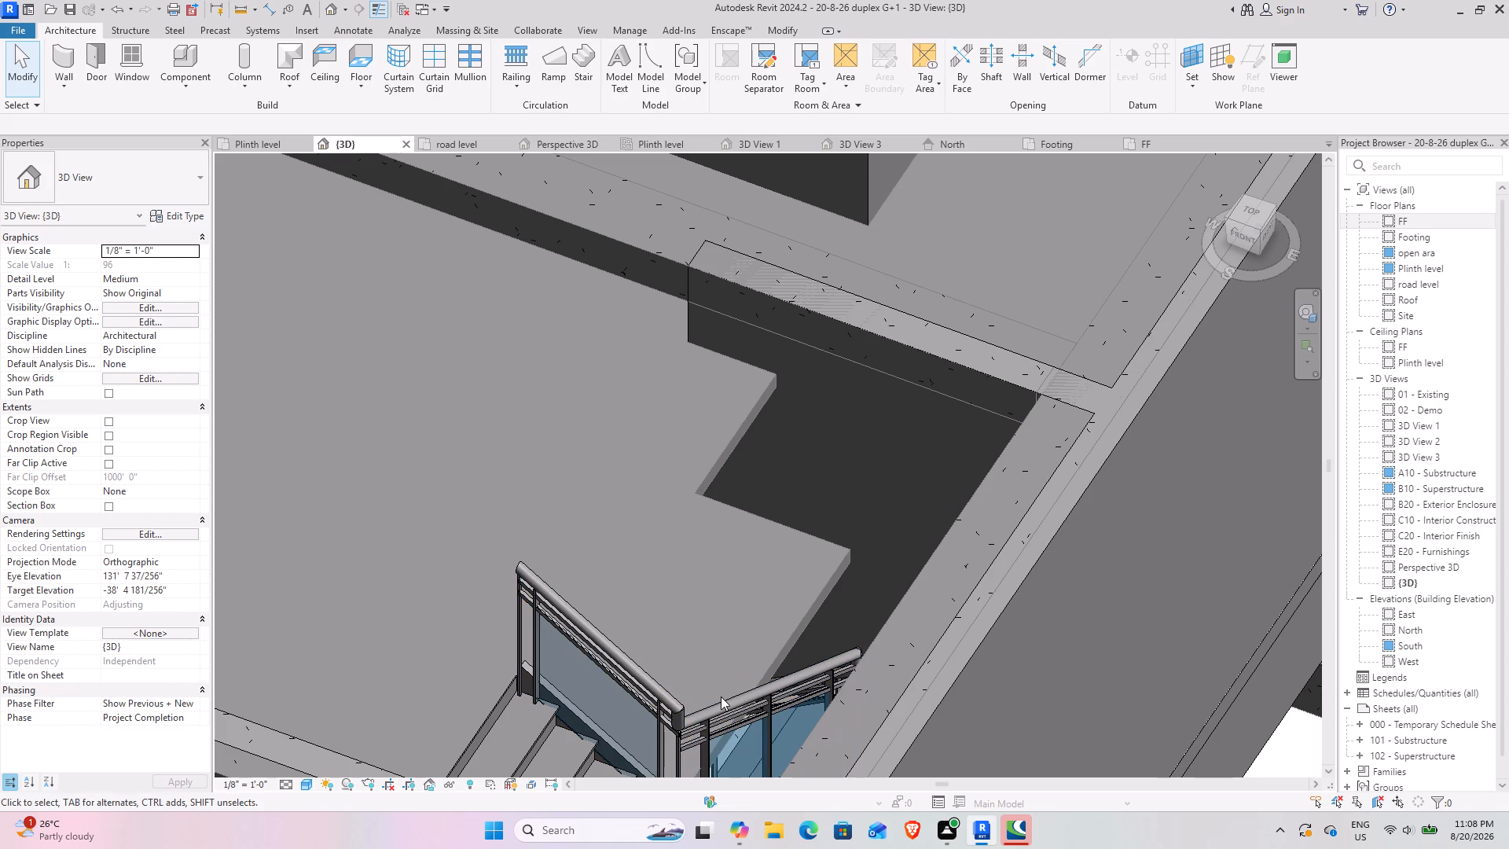
{"action": "scroll", "coordinate": [699, 588], "scroll_direction": "down", "scroll_amount": 2}
{"action": "middle_click_drag", "start_coordinate": [625, 613], "coordinate": [816, 538]}
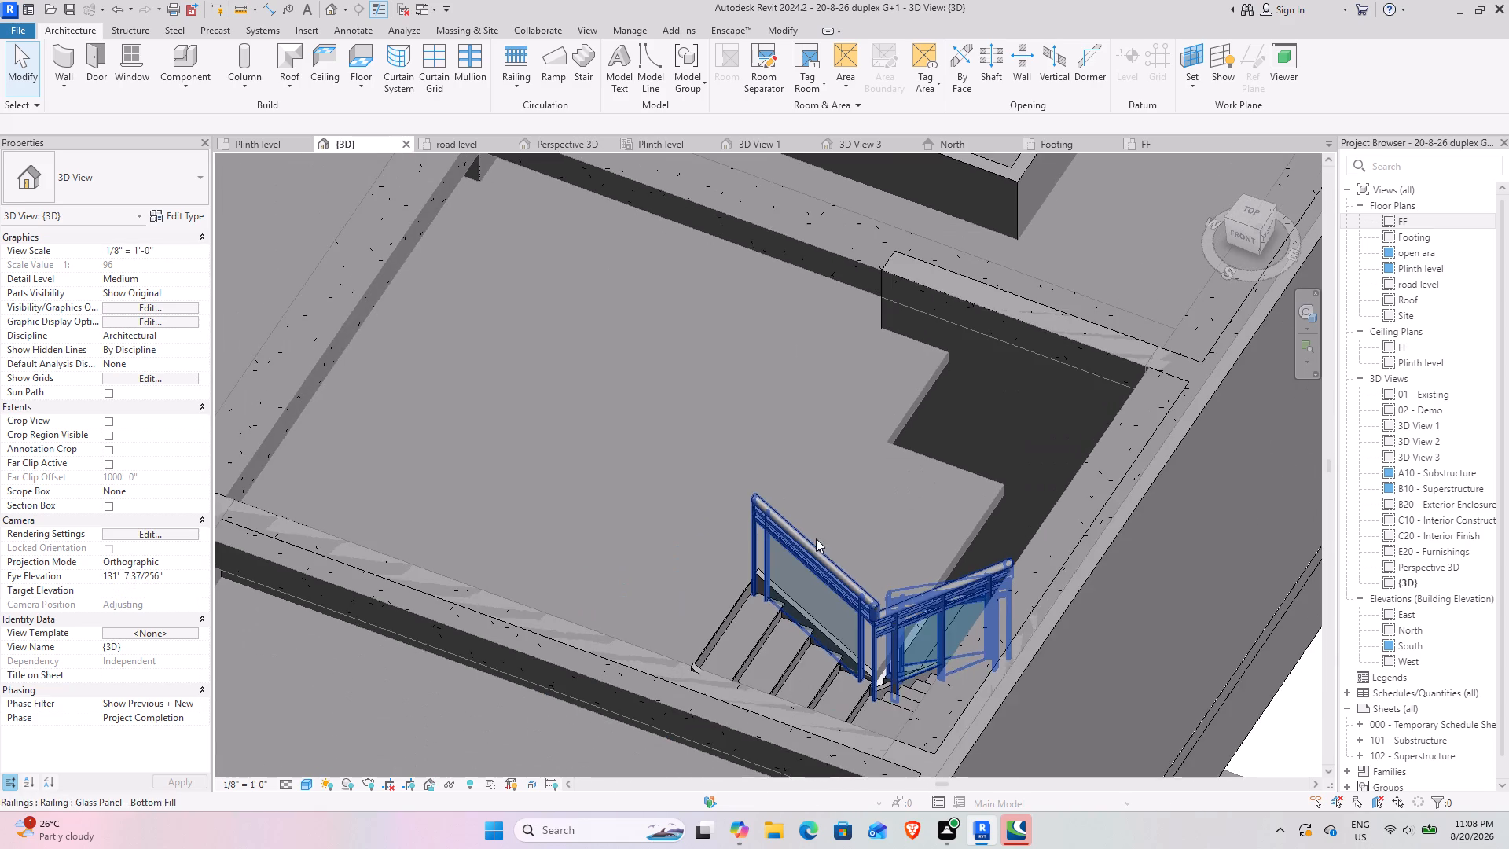
{"action": "scroll", "coordinate": [795, 593], "scroll_direction": "down", "scroll_amount": 2}
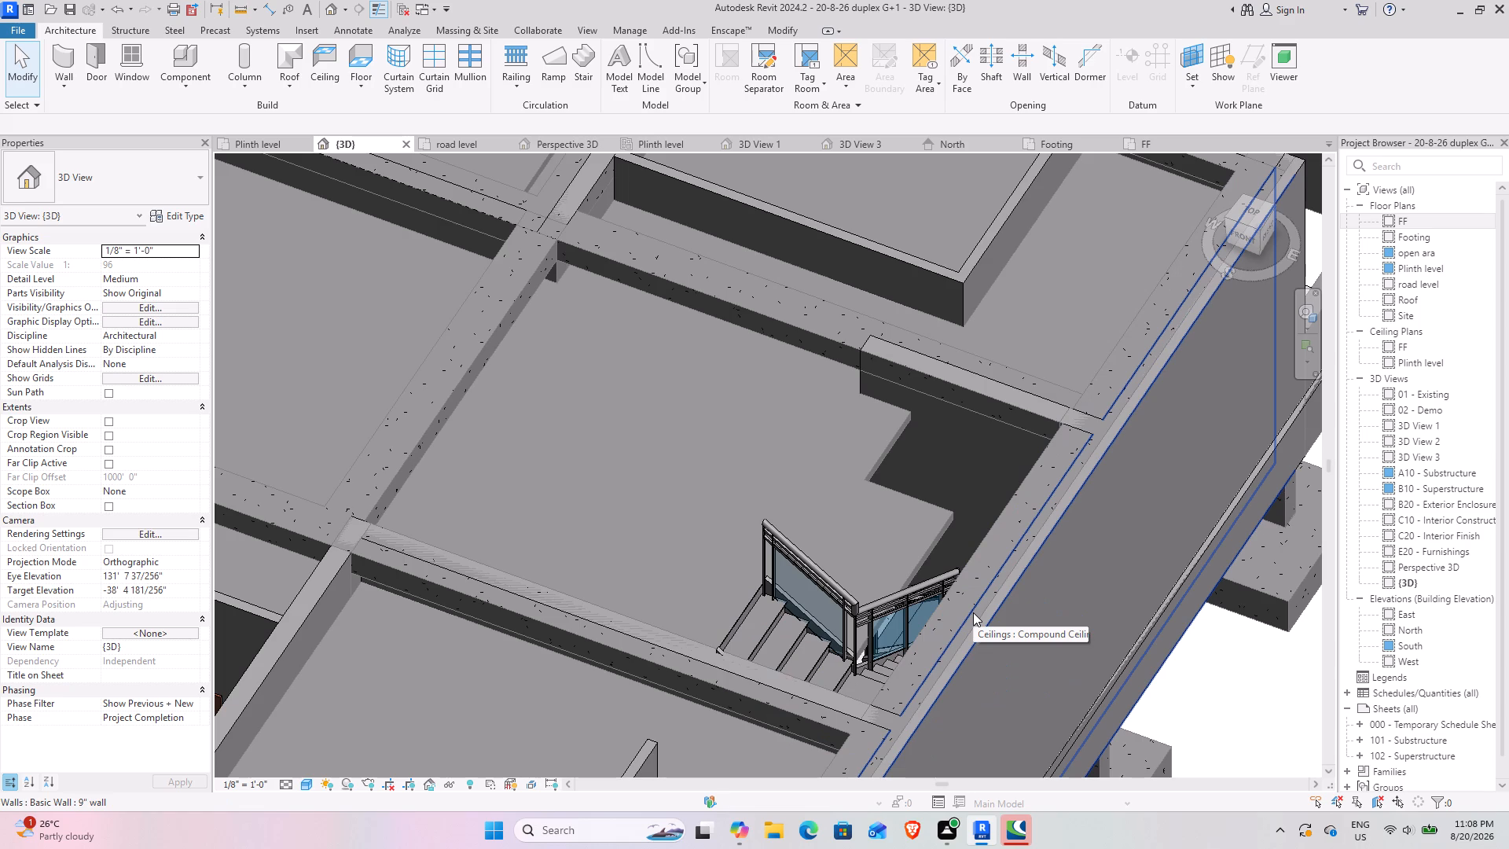
{"action": "scroll", "coordinate": [953, 606], "scroll_direction": "down", "scroll_amount": 2}
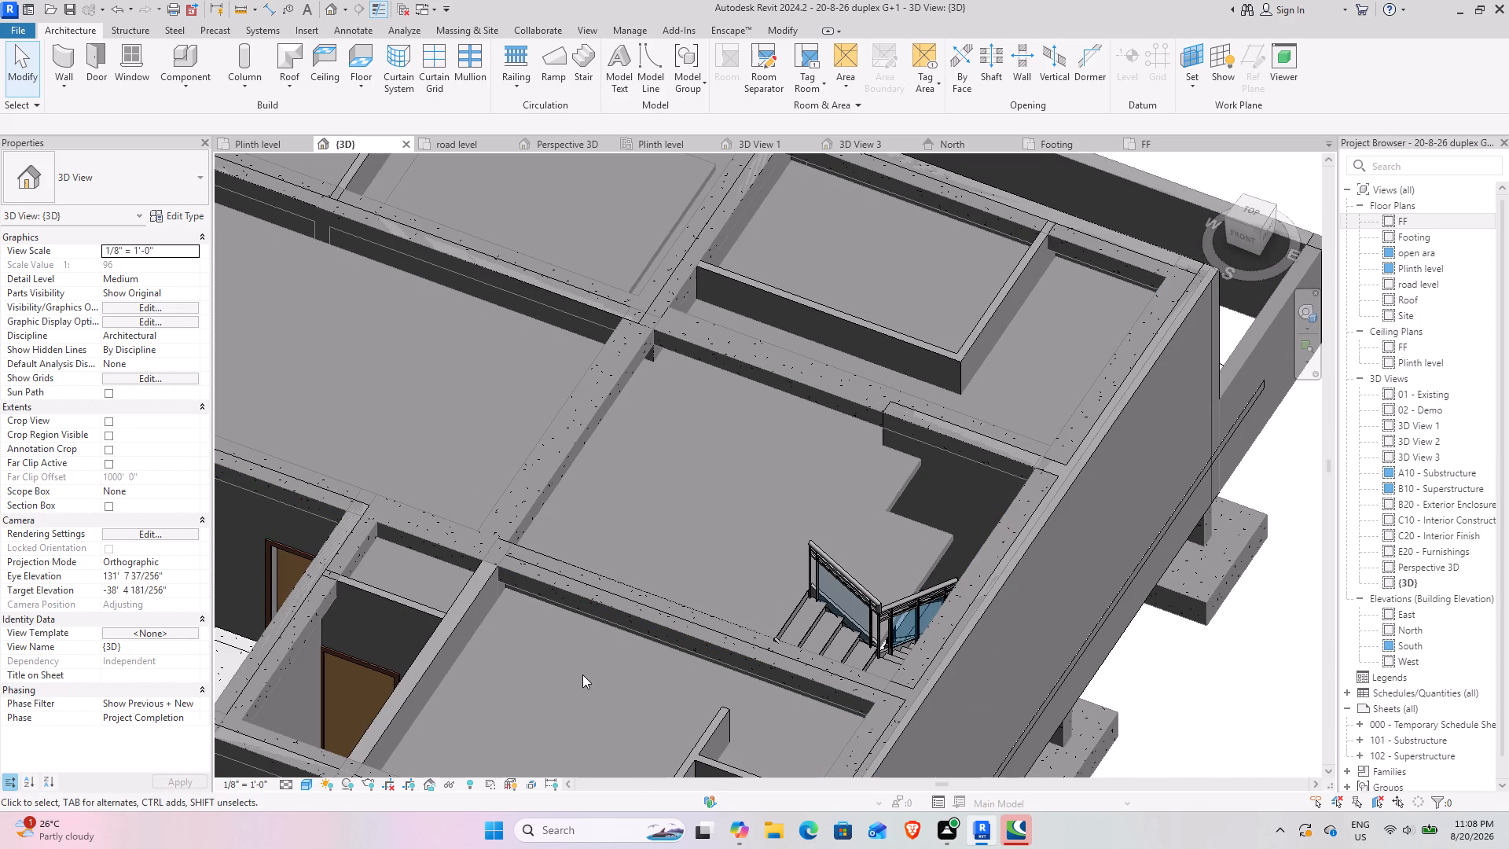
{"action": "middle_click_drag", "start_coordinate": [582, 674], "coordinate": [704, 615], "text": "shift"}
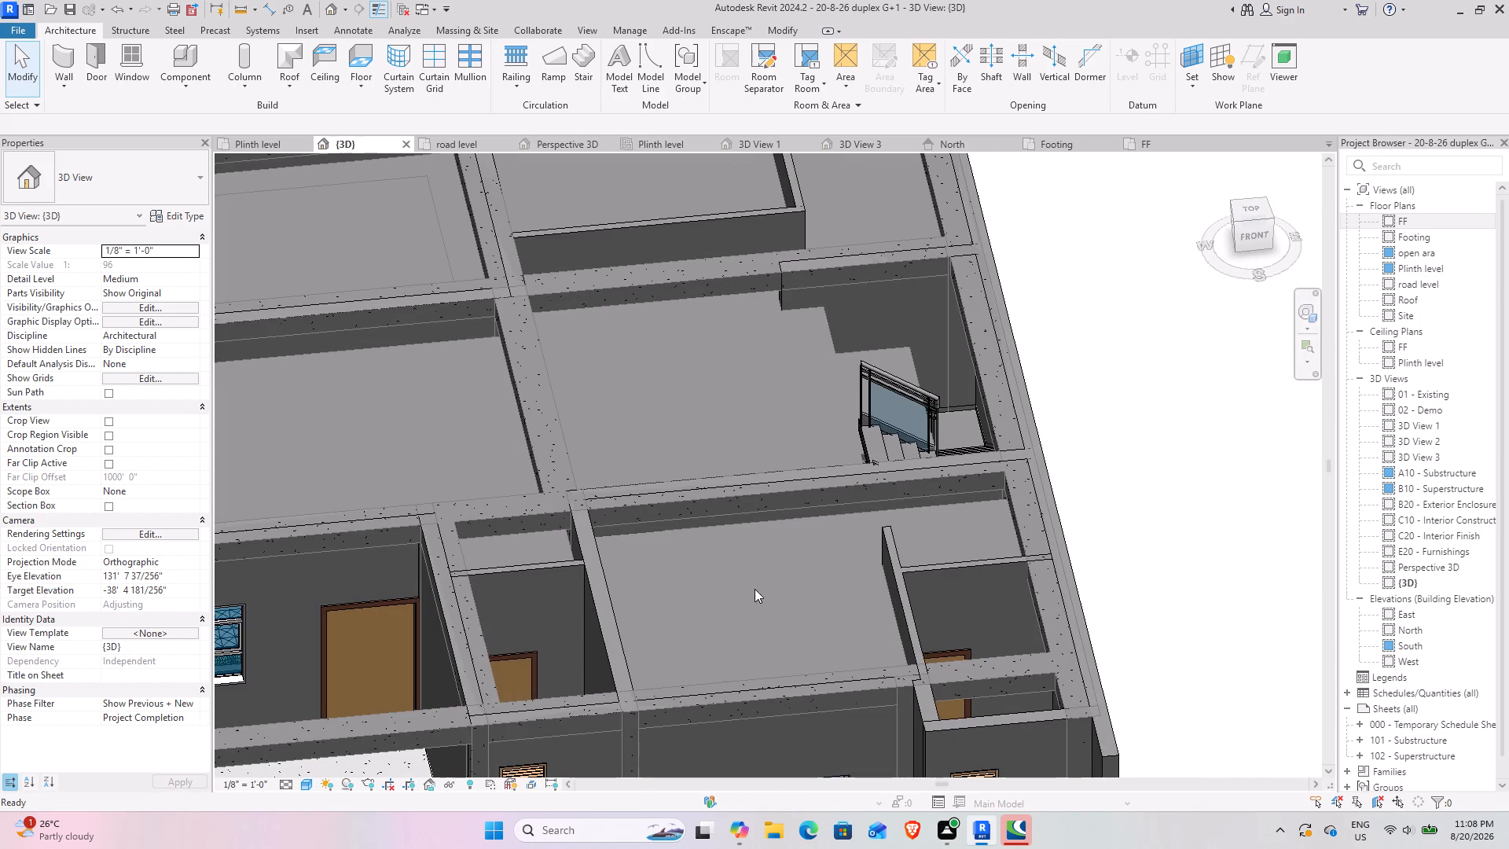
{"action": "middle_click_drag", "start_coordinate": [754, 589], "coordinate": [614, 605], "text": "shift"}
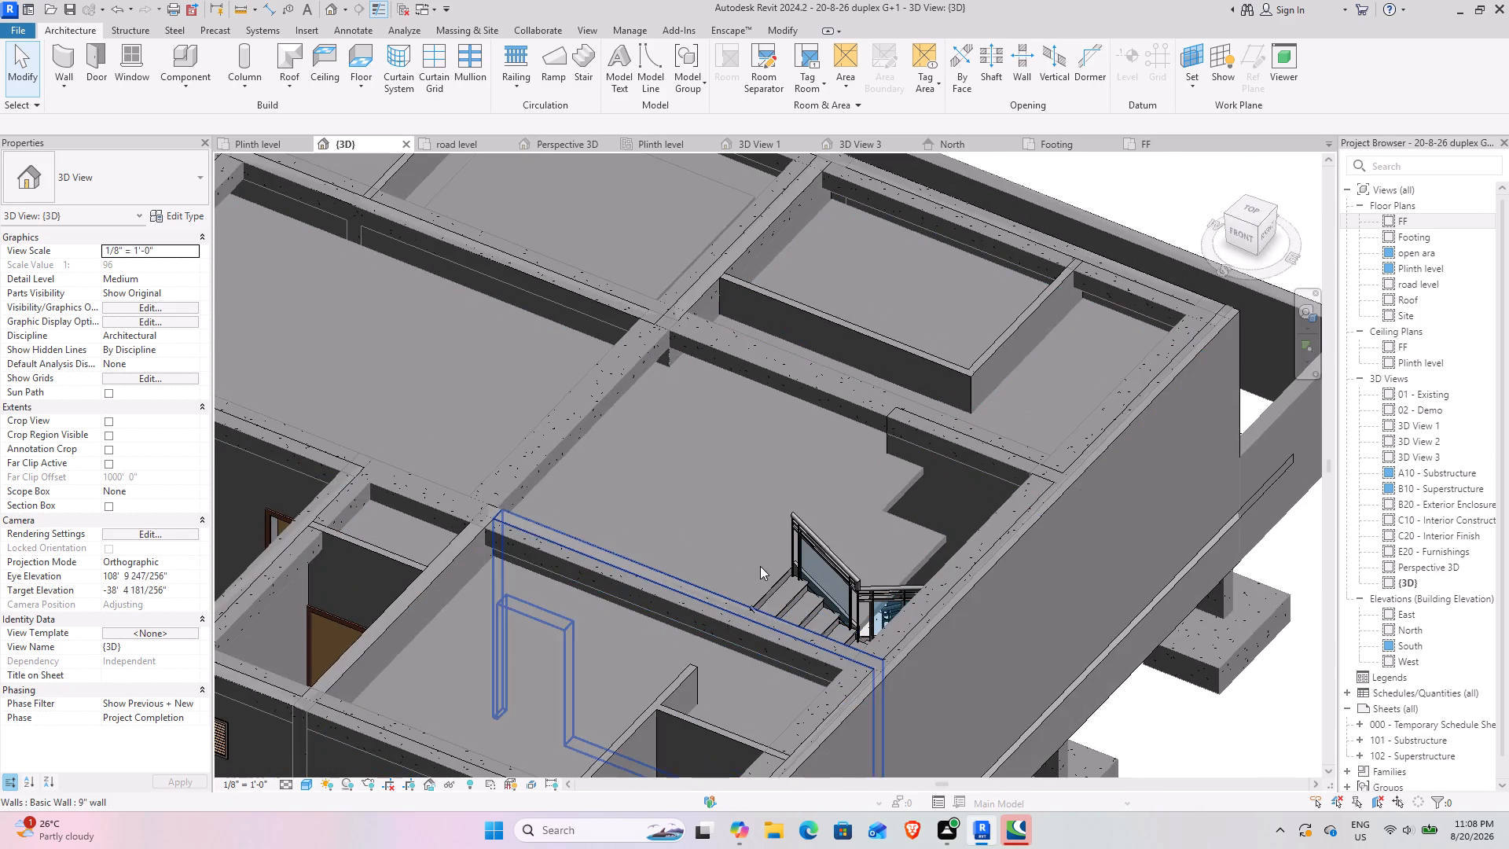
{"action": "middle_click_drag", "start_coordinate": [764, 558], "coordinate": [782, 522]}
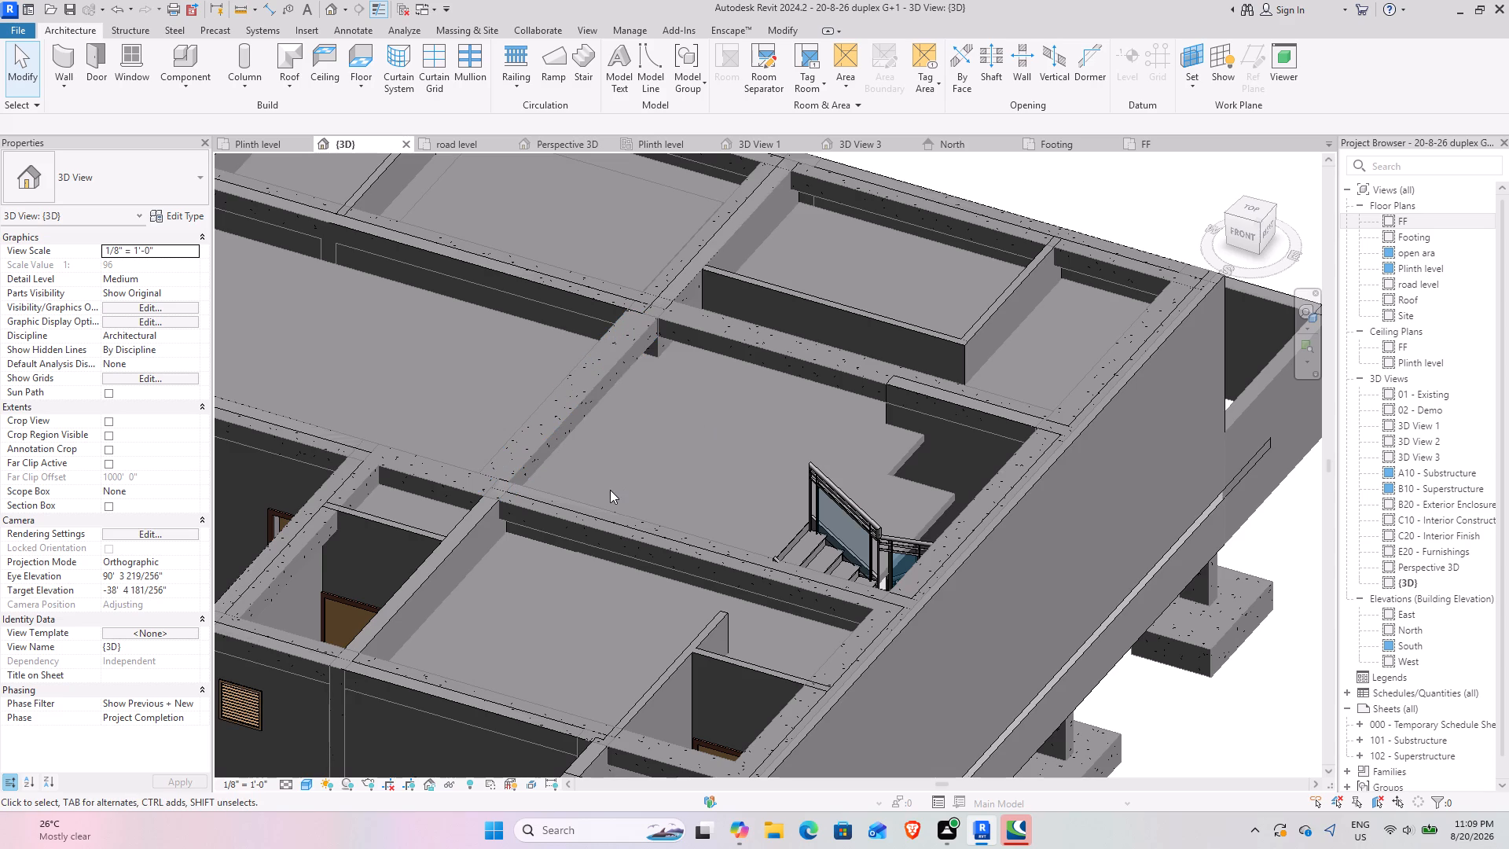
Edit the GWB ceiling's boundary in the Plinth level plan, aligning the projecting stairwell edge with the boundary beside the flights and deleting the too-short lines.
{"action": "left_click", "coordinate": [944, 498]}
{"action": "left_click", "coordinate": [691, 87]}
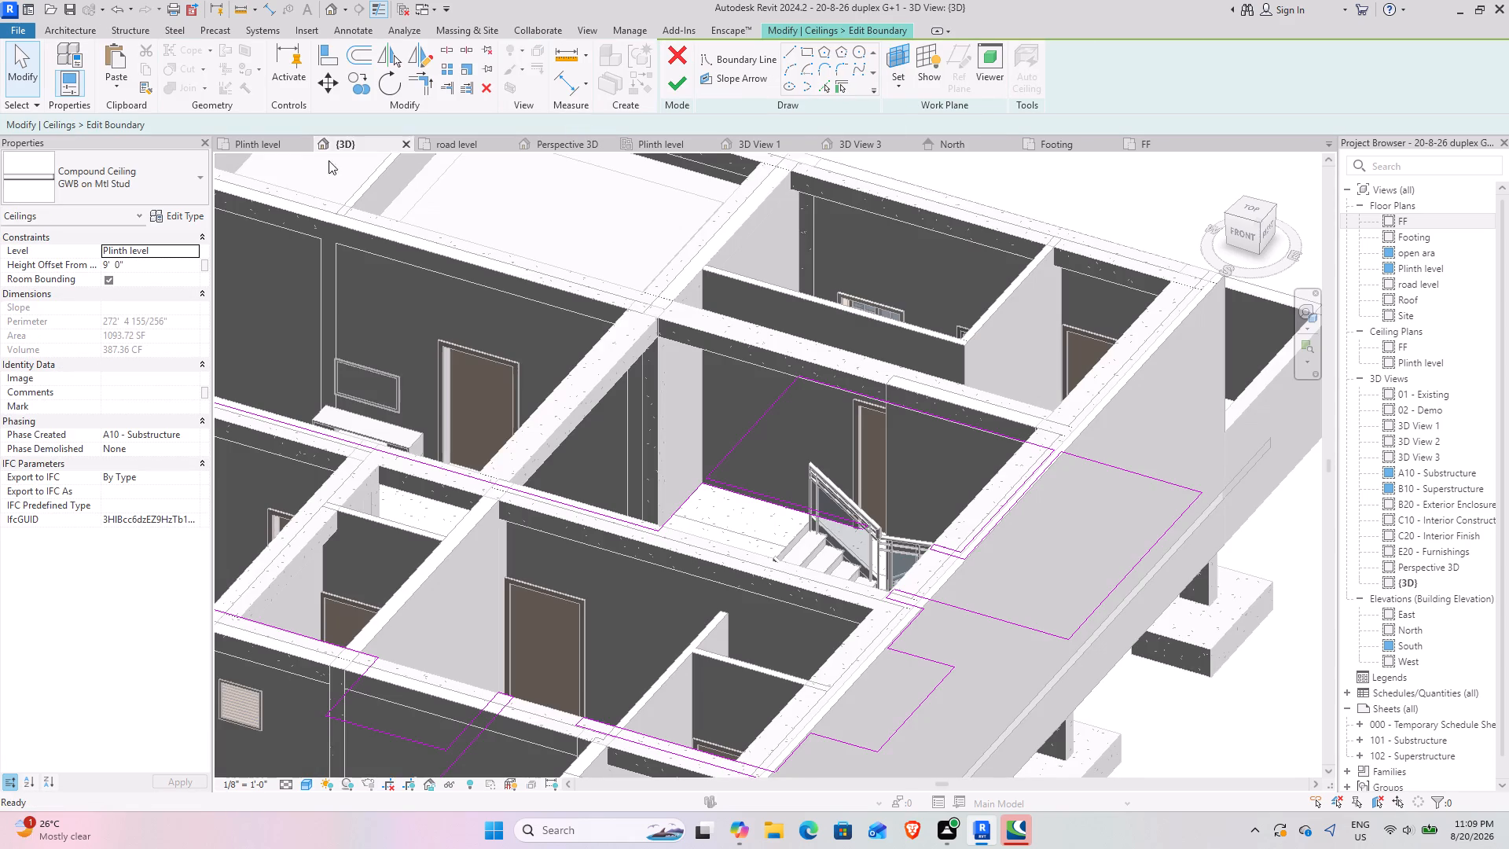
{"action": "left_click", "coordinate": [252, 142]}
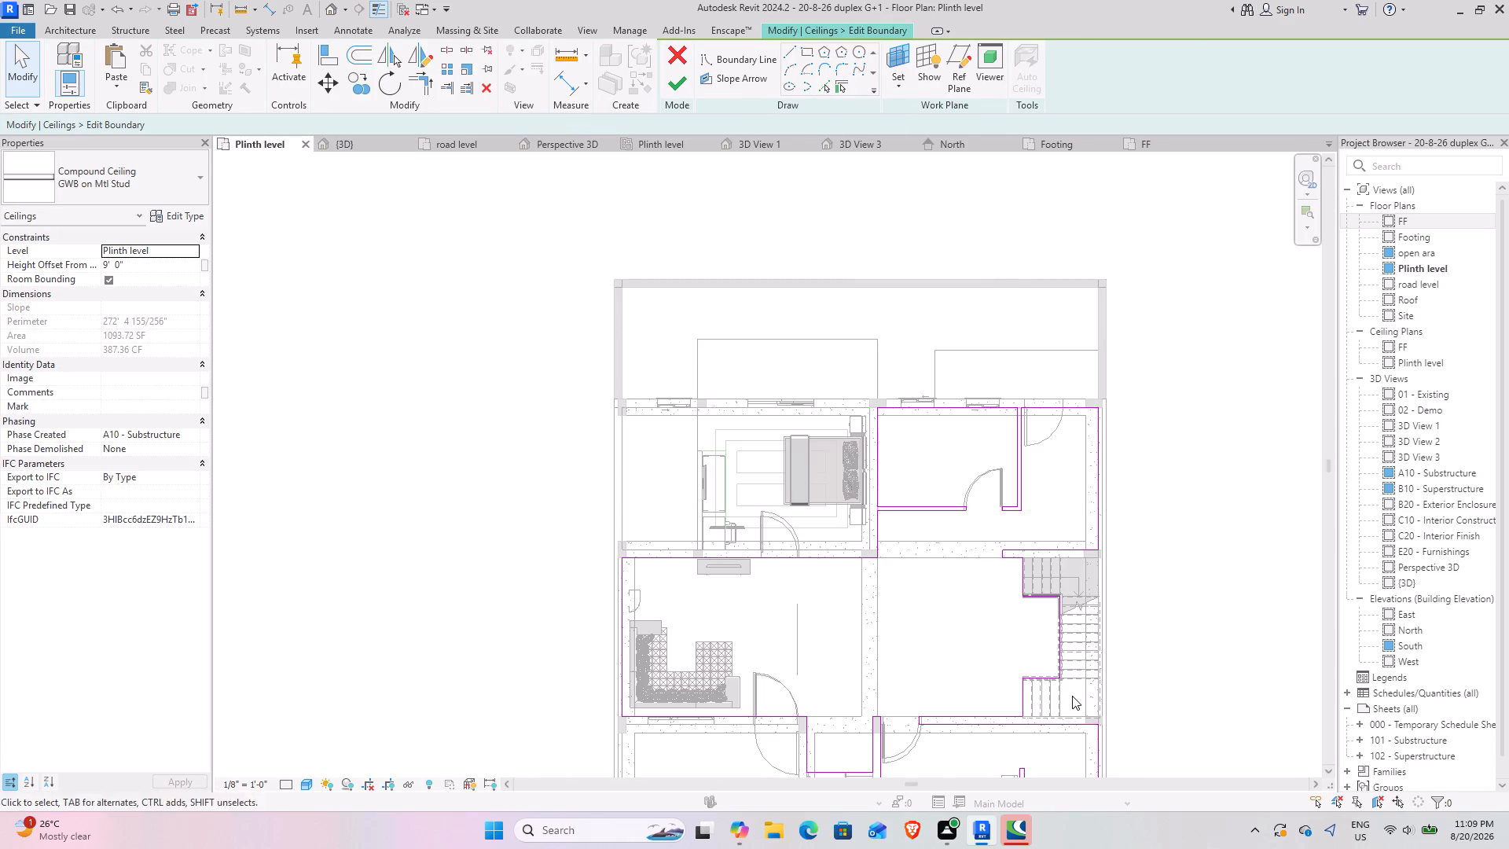
{"action": "scroll", "coordinate": [1046, 646], "scroll_direction": "up", "scroll_amount": 6}
{"action": "middle_click_drag", "start_coordinate": [1015, 632], "coordinate": [963, 568]}
{"action": "scroll", "coordinate": [989, 524], "scroll_direction": "up", "scroll_amount": 4}
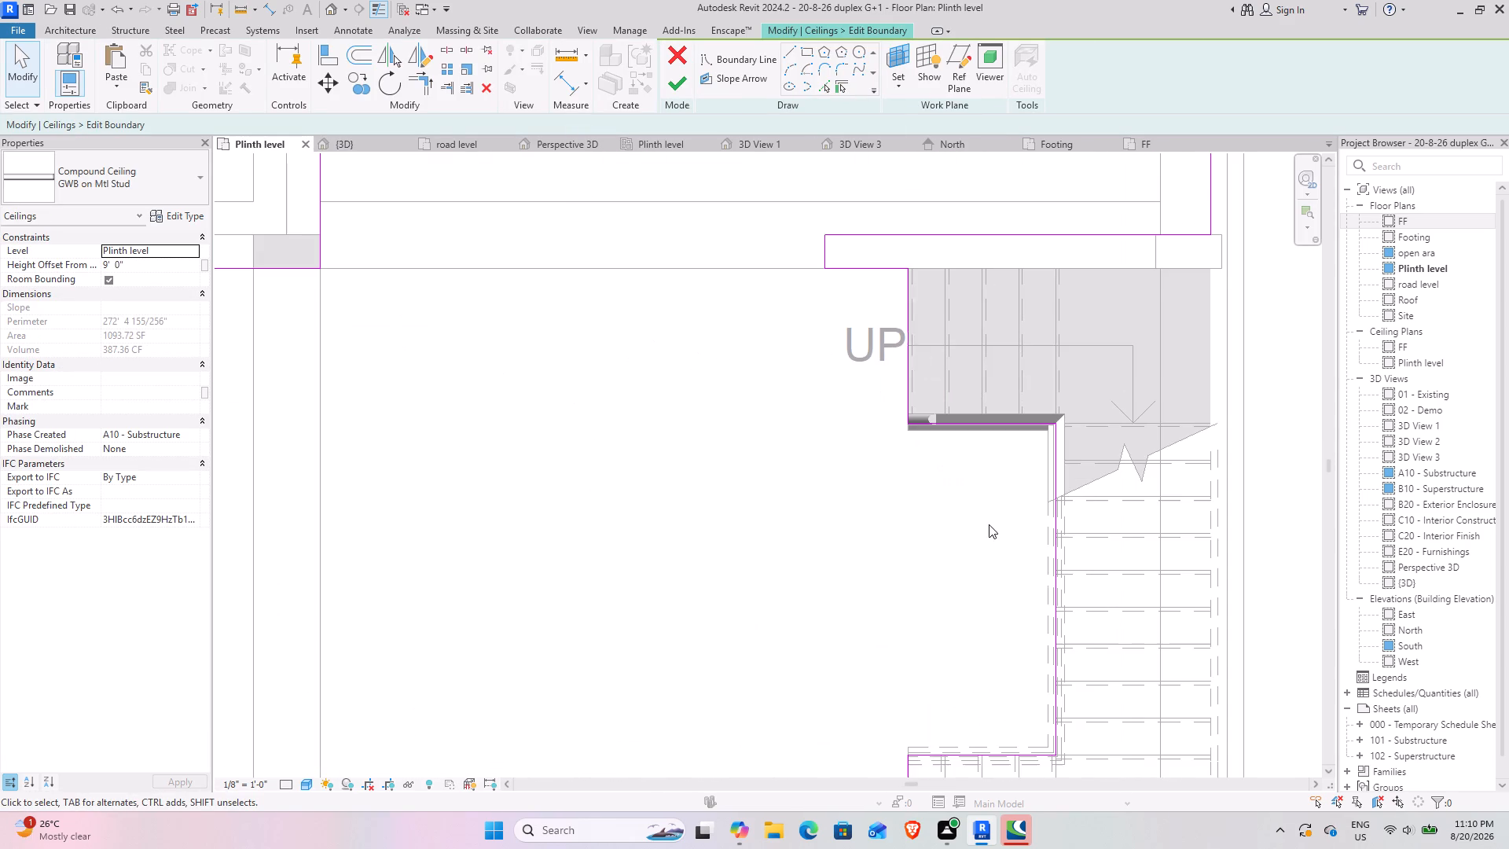
{"action": "left_click_drag", "start_coordinate": [1058, 533], "coordinate": [909, 536]}
{"action": "left_click", "coordinate": [1236, 795]}
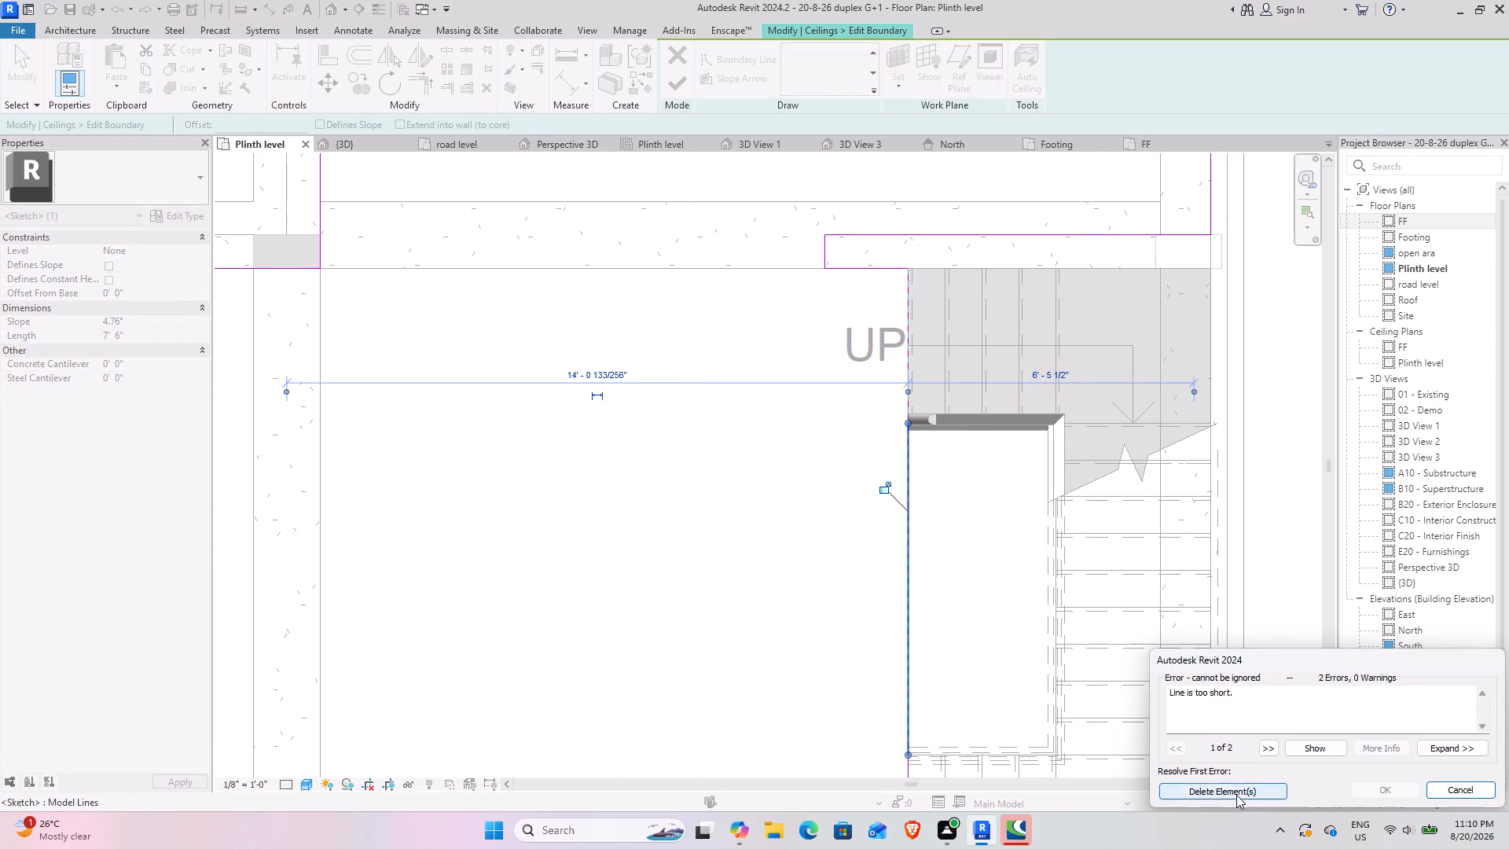
{"action": "left_click", "coordinate": [692, 83]}
{"action": "left_click", "coordinate": [676, 86]}
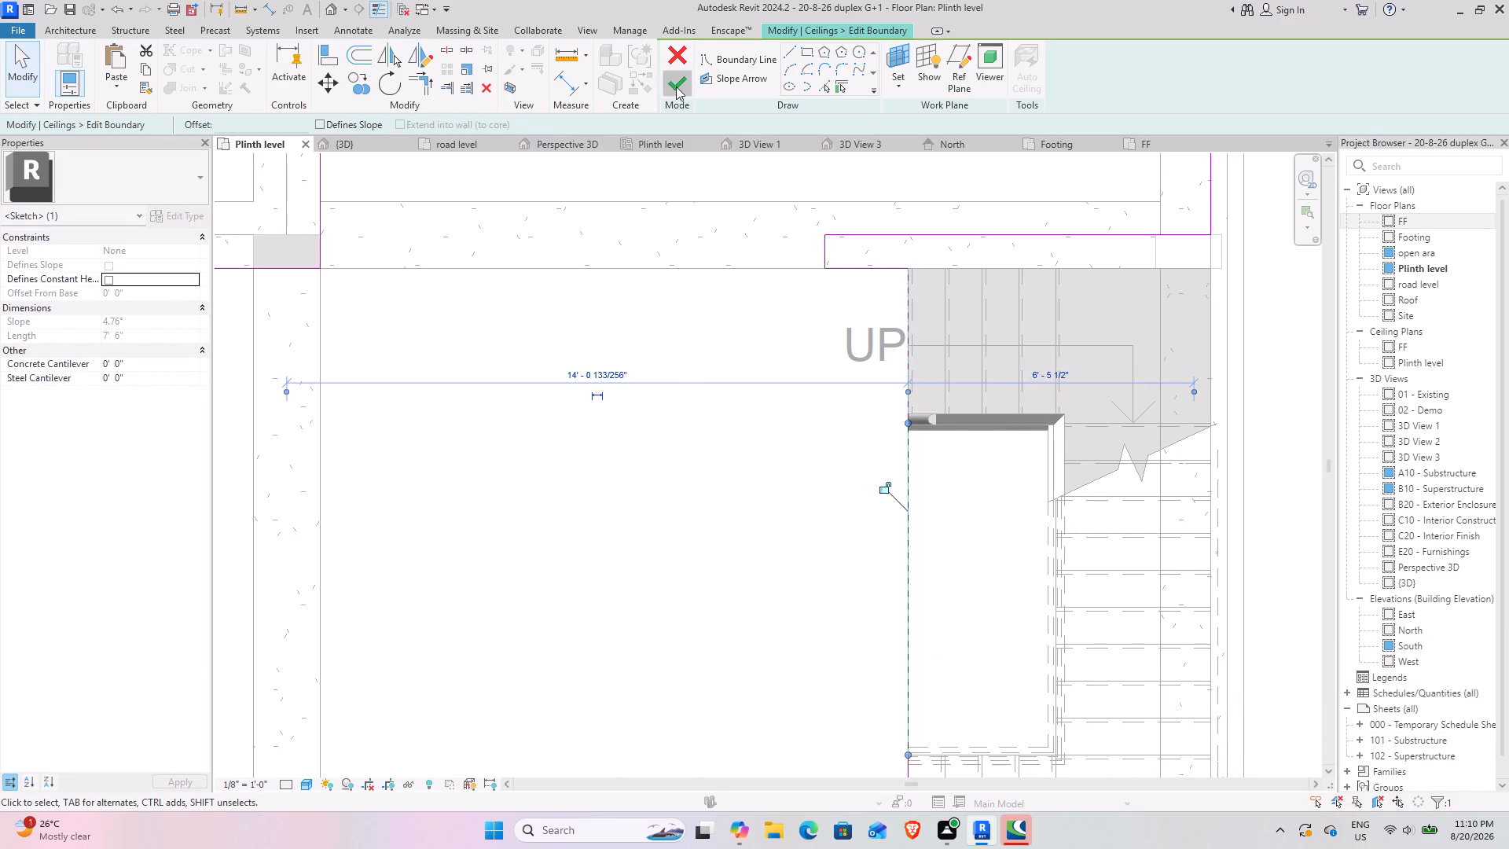
Return to the {3D} view and examine the ceiling's revised edge at the staircase opening from several sides.
{"action": "left_click", "coordinate": [349, 143]}
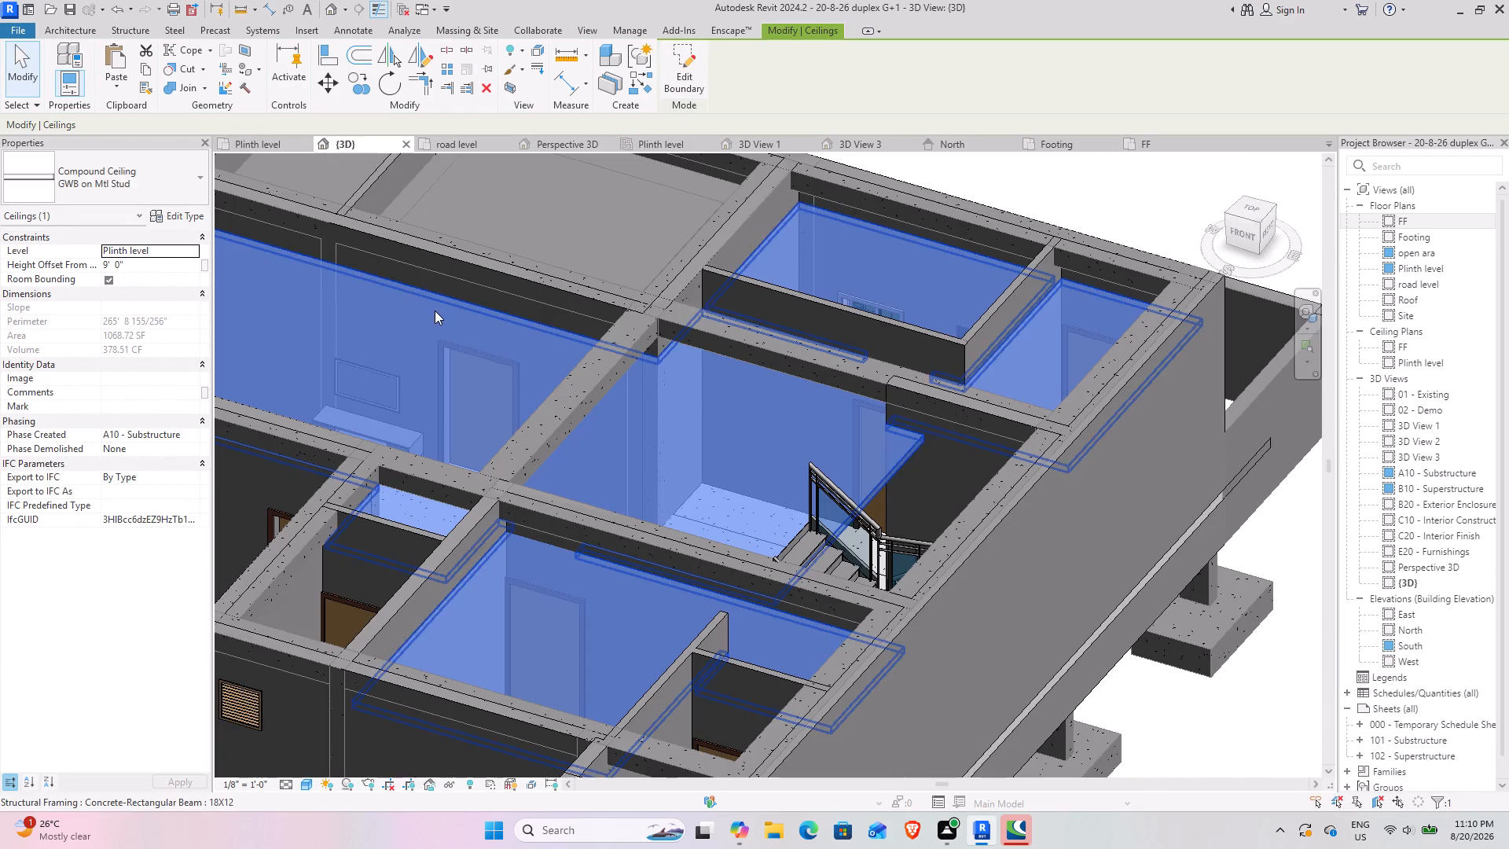
{"action": "scroll", "coordinate": [554, 453], "scroll_direction": "down", "scroll_amount": 2}
{"action": "middle_click_drag", "start_coordinate": [527, 514], "coordinate": [633, 405], "text": "shift"}
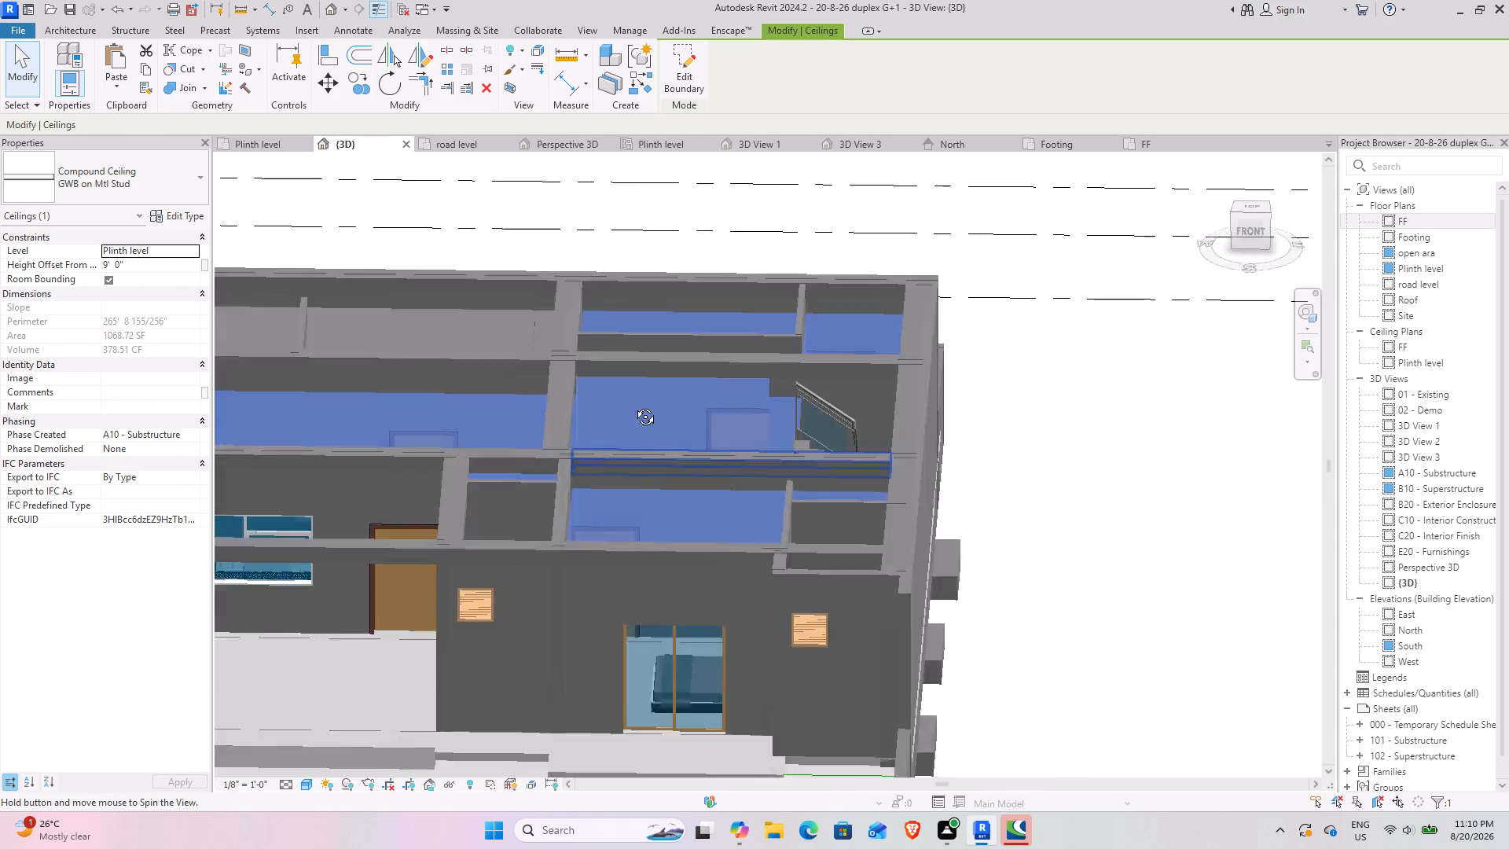
{"action": "middle_click_drag", "start_coordinate": [633, 405], "coordinate": [595, 549], "text": "shift"}
{"action": "left_click", "coordinate": [1173, 616]}
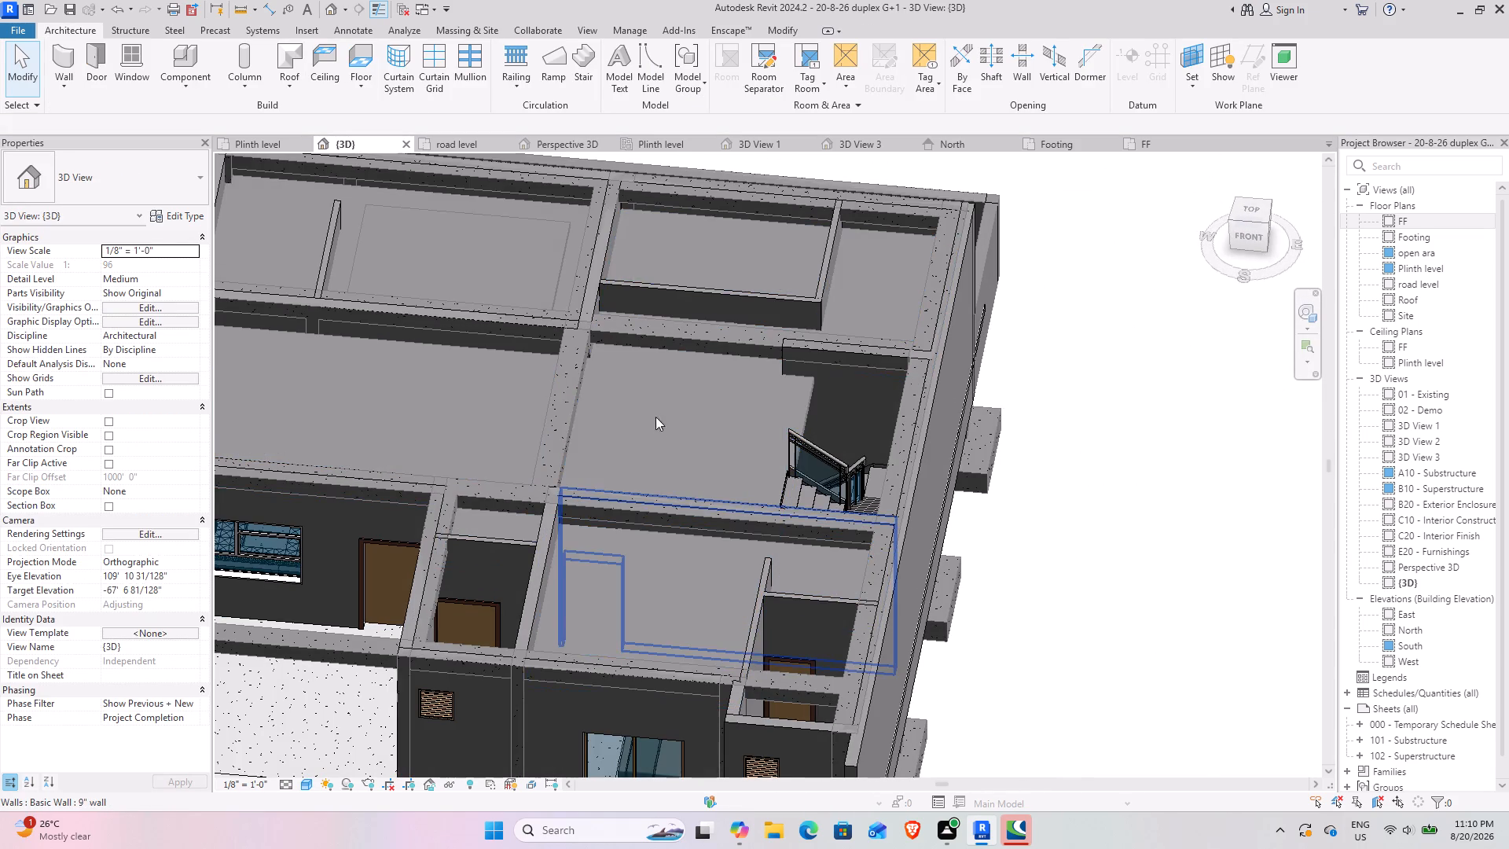
{"action": "middle_click_drag", "start_coordinate": [654, 420], "coordinate": [700, 596], "text": "shift"}
{"action": "middle_click_drag", "start_coordinate": [629, 467], "coordinate": [832, 208], "text": "shift"}
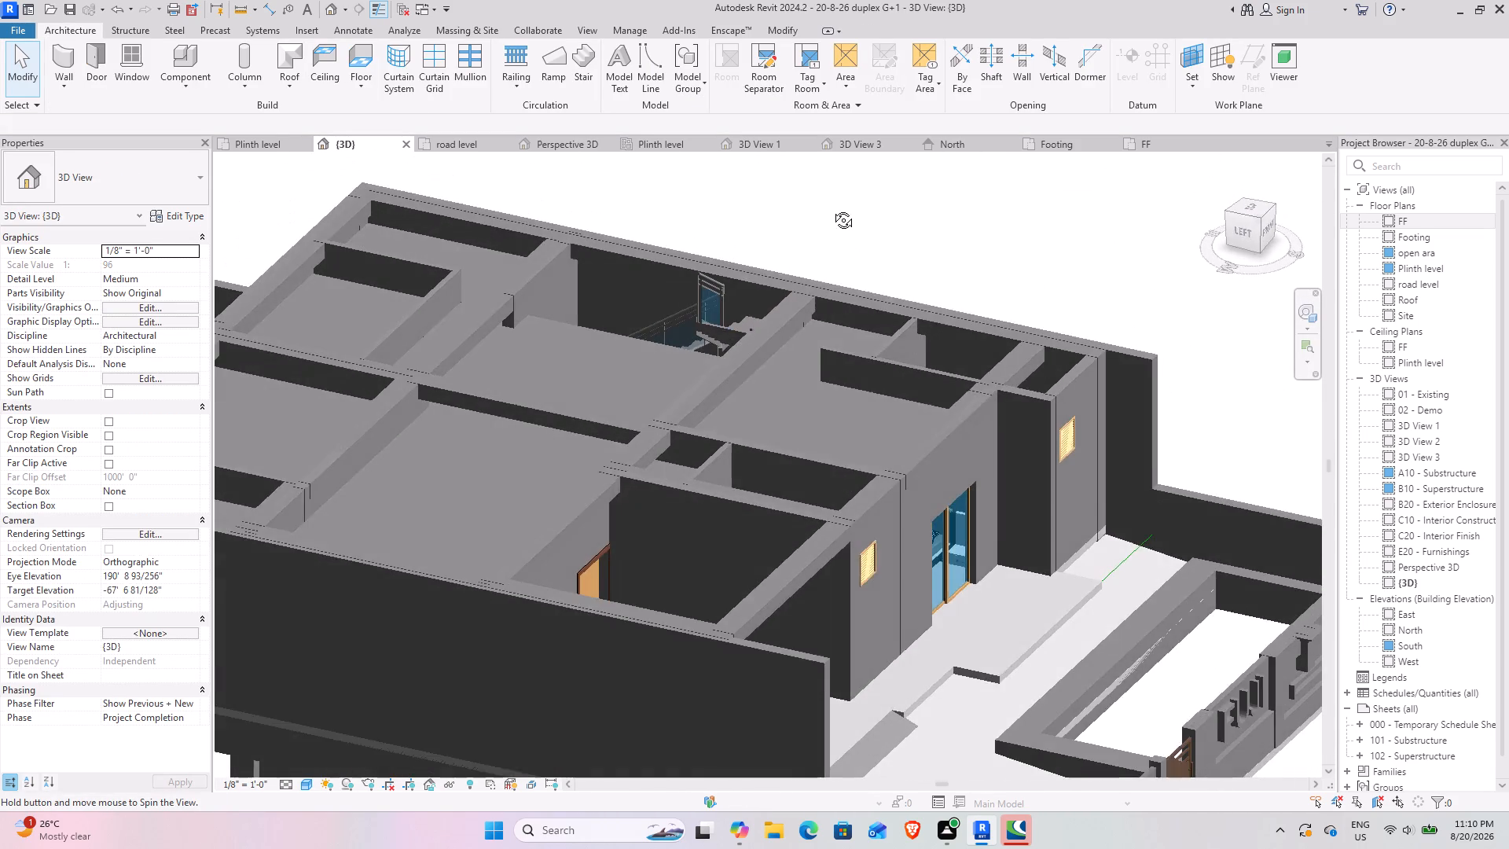
{"action": "middle_click_drag", "start_coordinate": [832, 208], "coordinate": [531, 213], "text": "shift"}
{"action": "middle_click_drag", "start_coordinate": [448, 480], "coordinate": [486, 445], "text": "shift"}
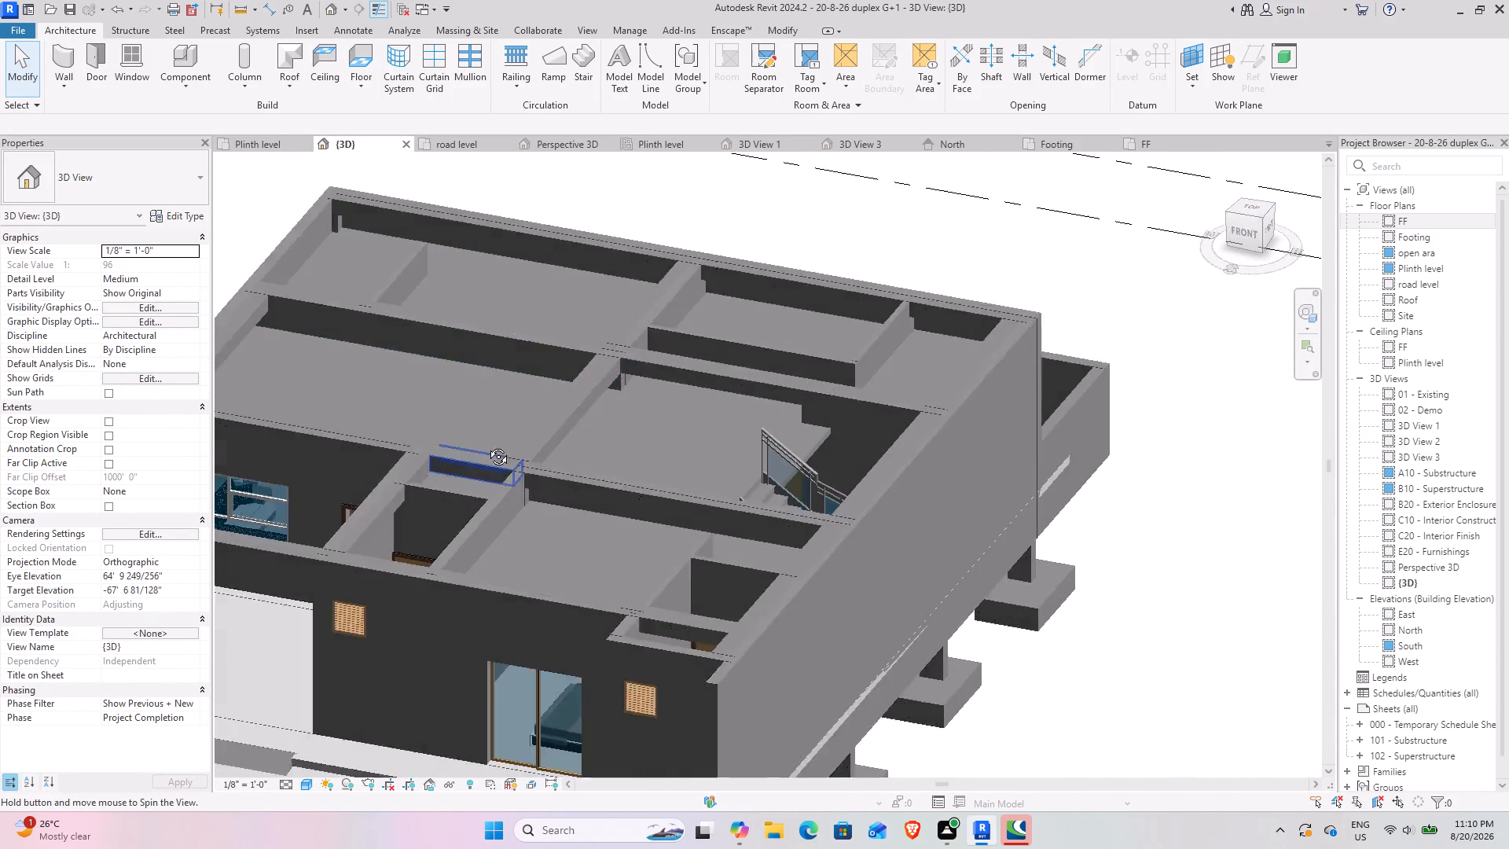
{"action": "middle_click_drag", "start_coordinate": [486, 445], "coordinate": [461, 354], "text": "shift"}
{"action": "middle_click_drag", "start_coordinate": [520, 618], "coordinate": [575, 624], "text": "shift"}
Examine the building's front facade, entrance gate, side walls and the footings below in 3D.
{"action": "middle_click_drag", "start_coordinate": [553, 613], "coordinate": [780, 407]}
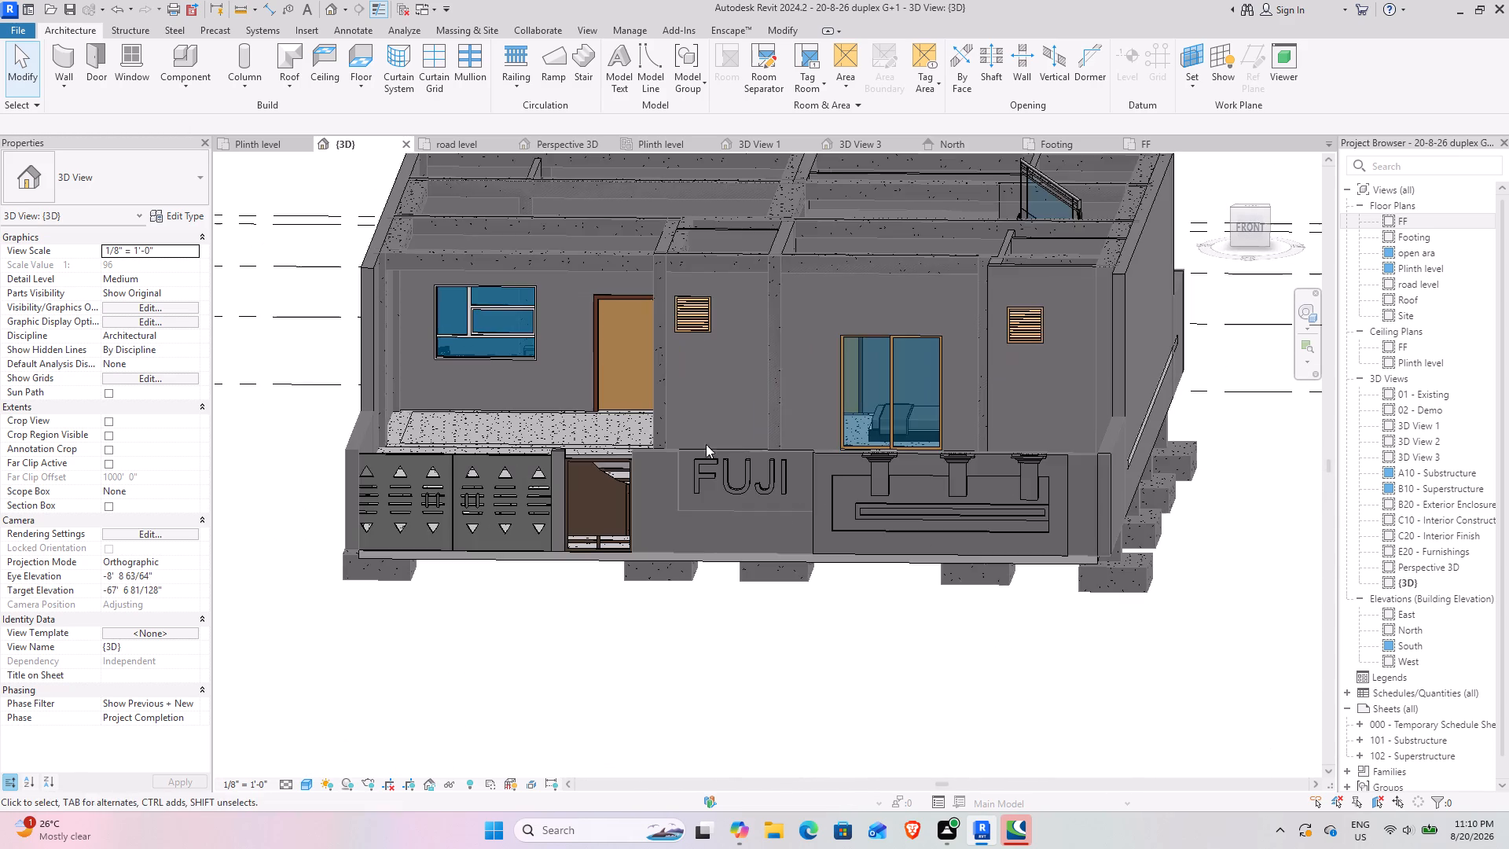
{"action": "middle_click_drag", "start_coordinate": [577, 490], "coordinate": [866, 292], "text": "shift"}
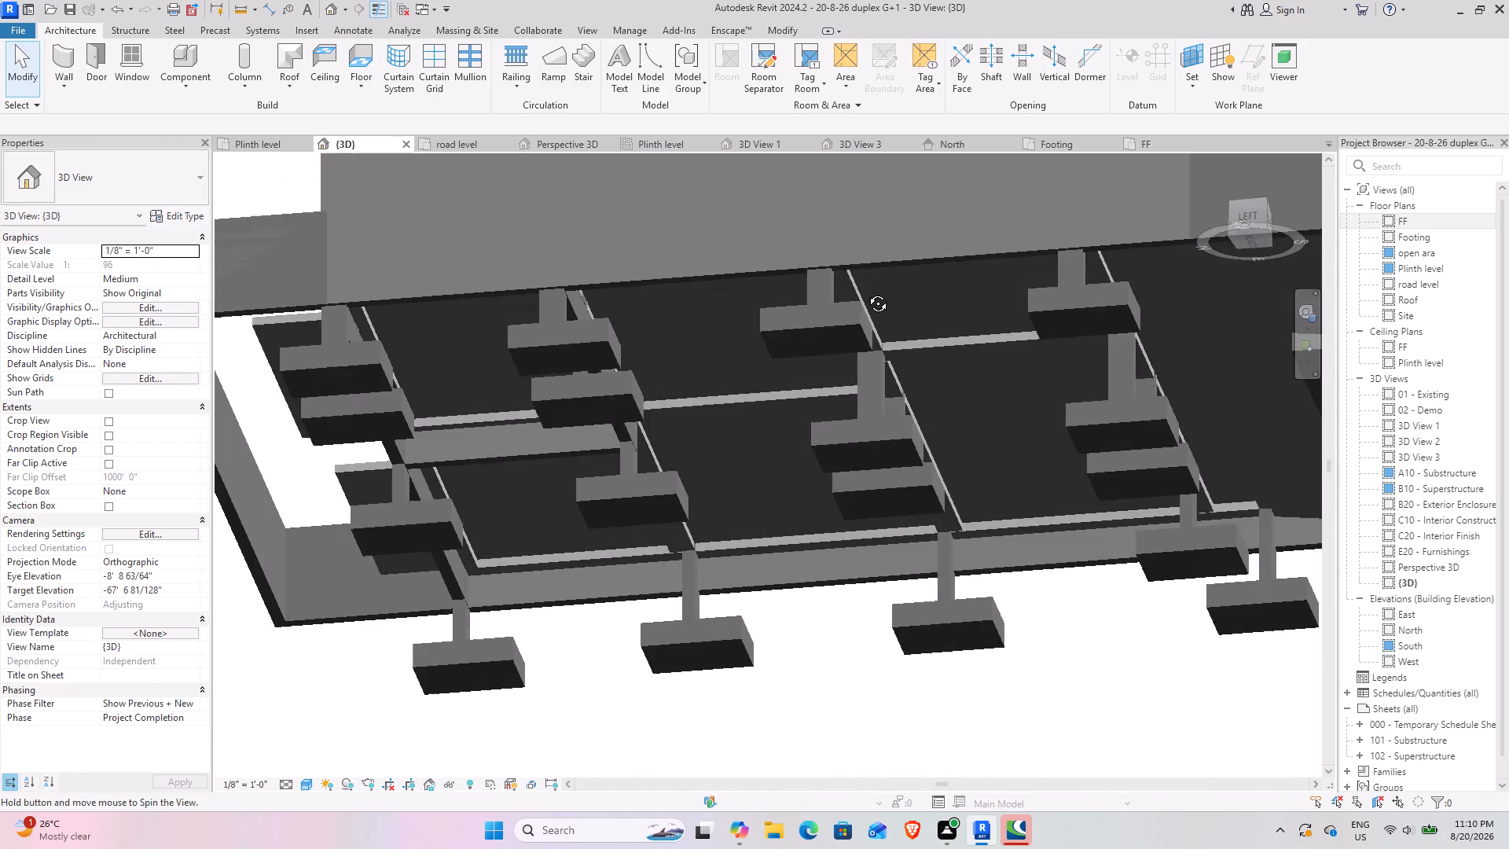
{"action": "middle_click_drag", "start_coordinate": [866, 292], "coordinate": [150, 366], "text": "shift"}
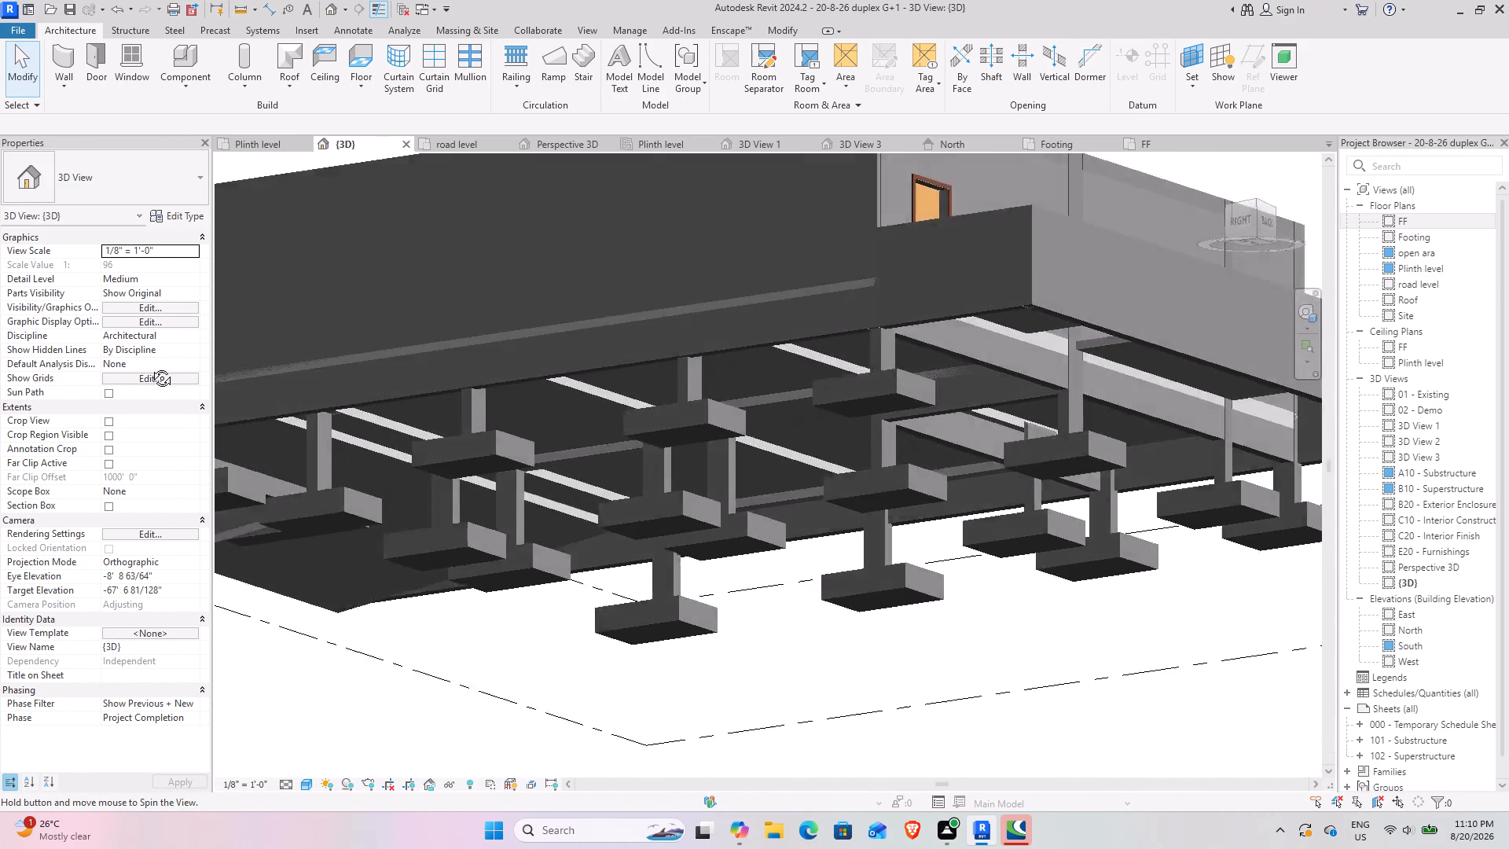
{"action": "middle_click_drag", "start_coordinate": [150, 366], "coordinate": [699, 581], "text": "shift"}
{"action": "middle_click_drag", "start_coordinate": [691, 581], "coordinate": [681, 581], "text": "shift"}
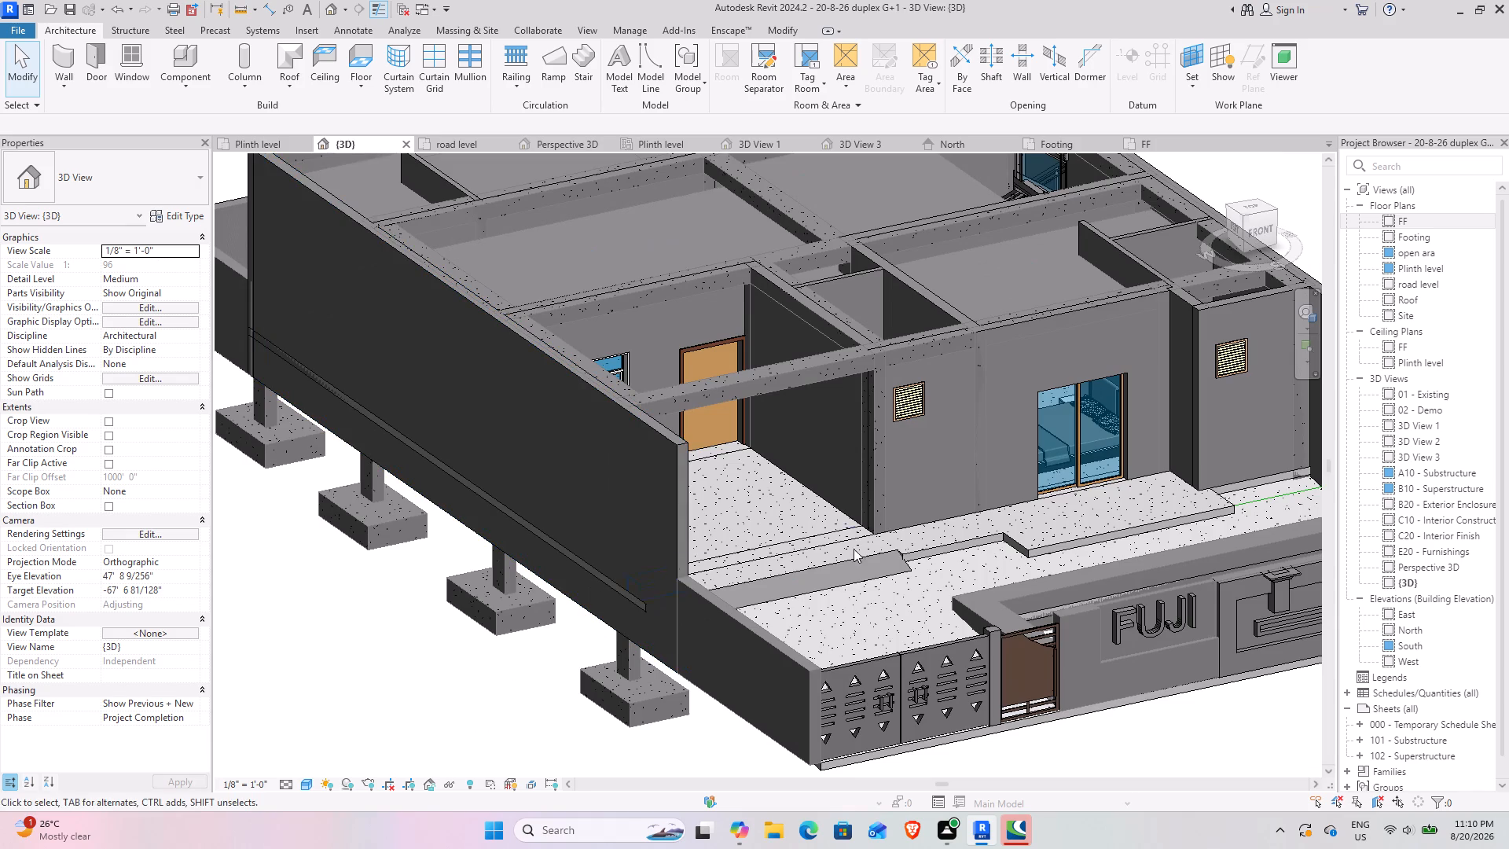
{"action": "middle_click_drag", "start_coordinate": [848, 546], "coordinate": [710, 598], "text": "shift"}
{"action": "middle_click_drag", "start_coordinate": [539, 651], "coordinate": [640, 481]}
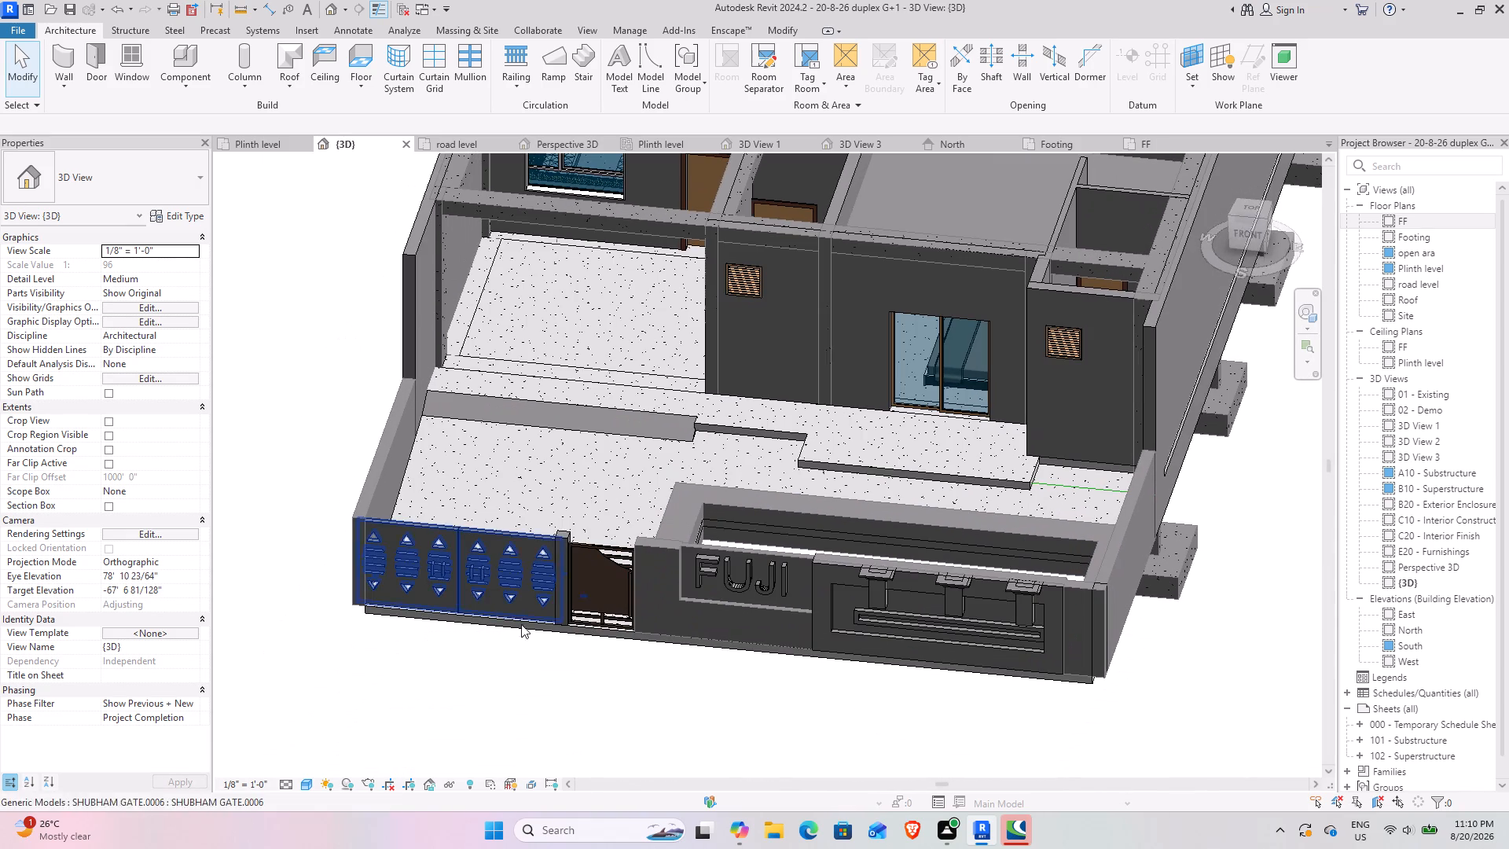
{"action": "middle_click_drag", "start_coordinate": [867, 675], "coordinate": [908, 450], "text": "shift"}
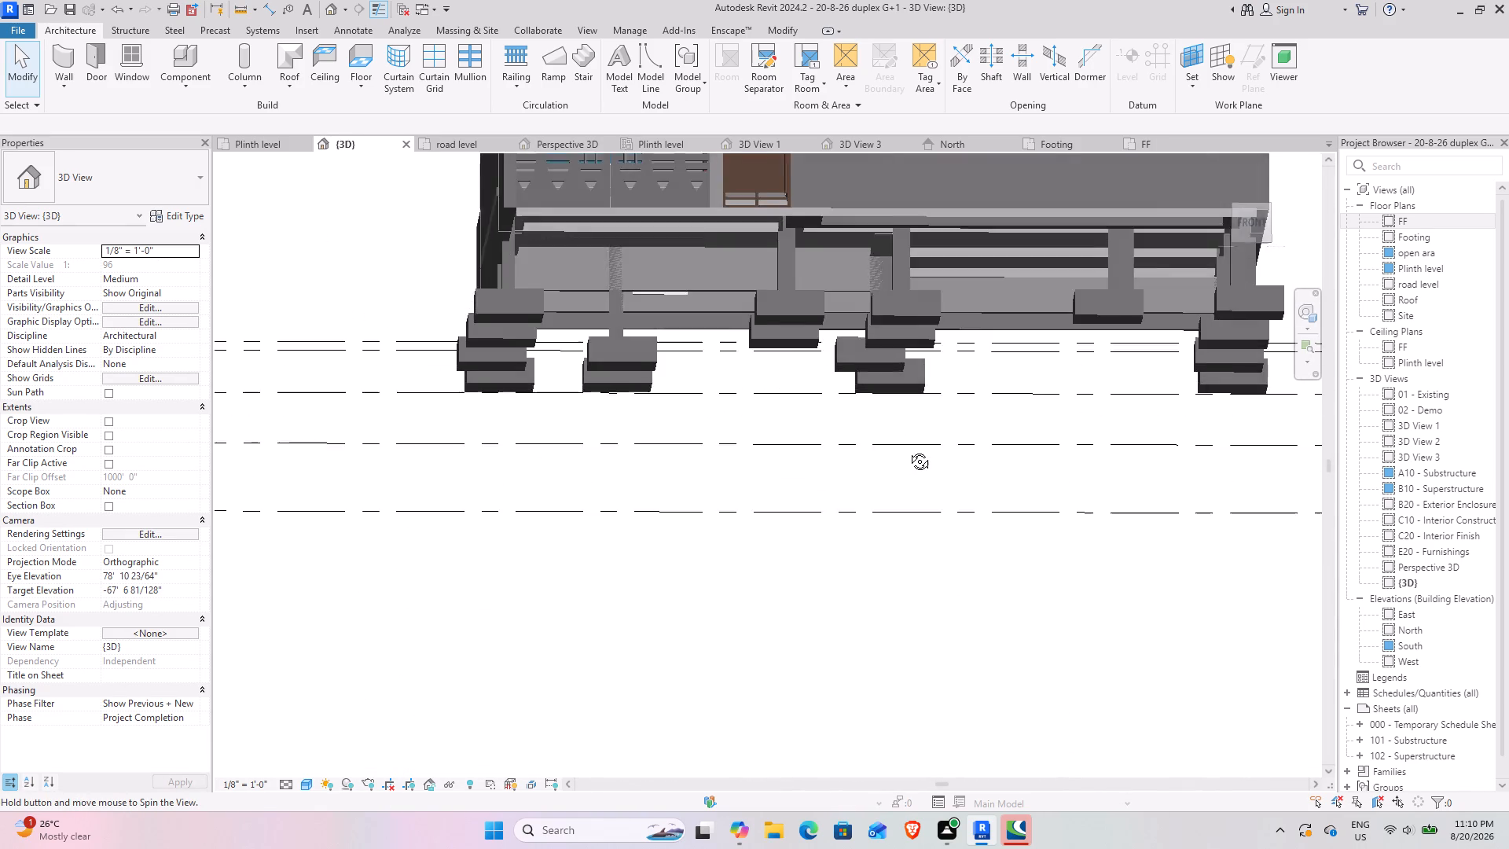
{"action": "middle_click_drag", "start_coordinate": [908, 450], "coordinate": [907, 507], "text": "shift"}
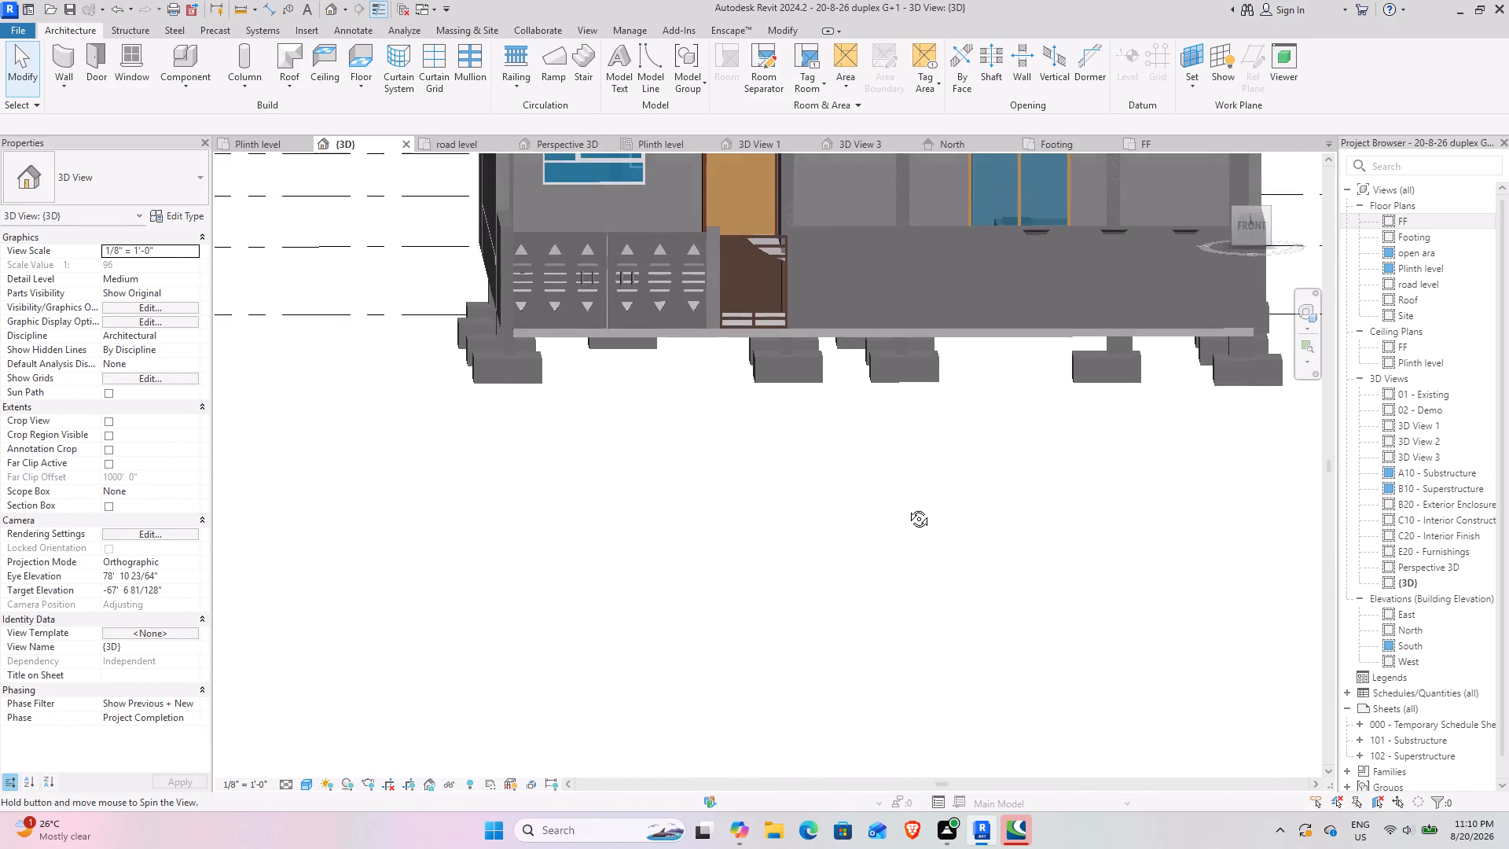
{"action": "middle_click_drag", "start_coordinate": [907, 507], "coordinate": [577, 516], "text": "shift"}
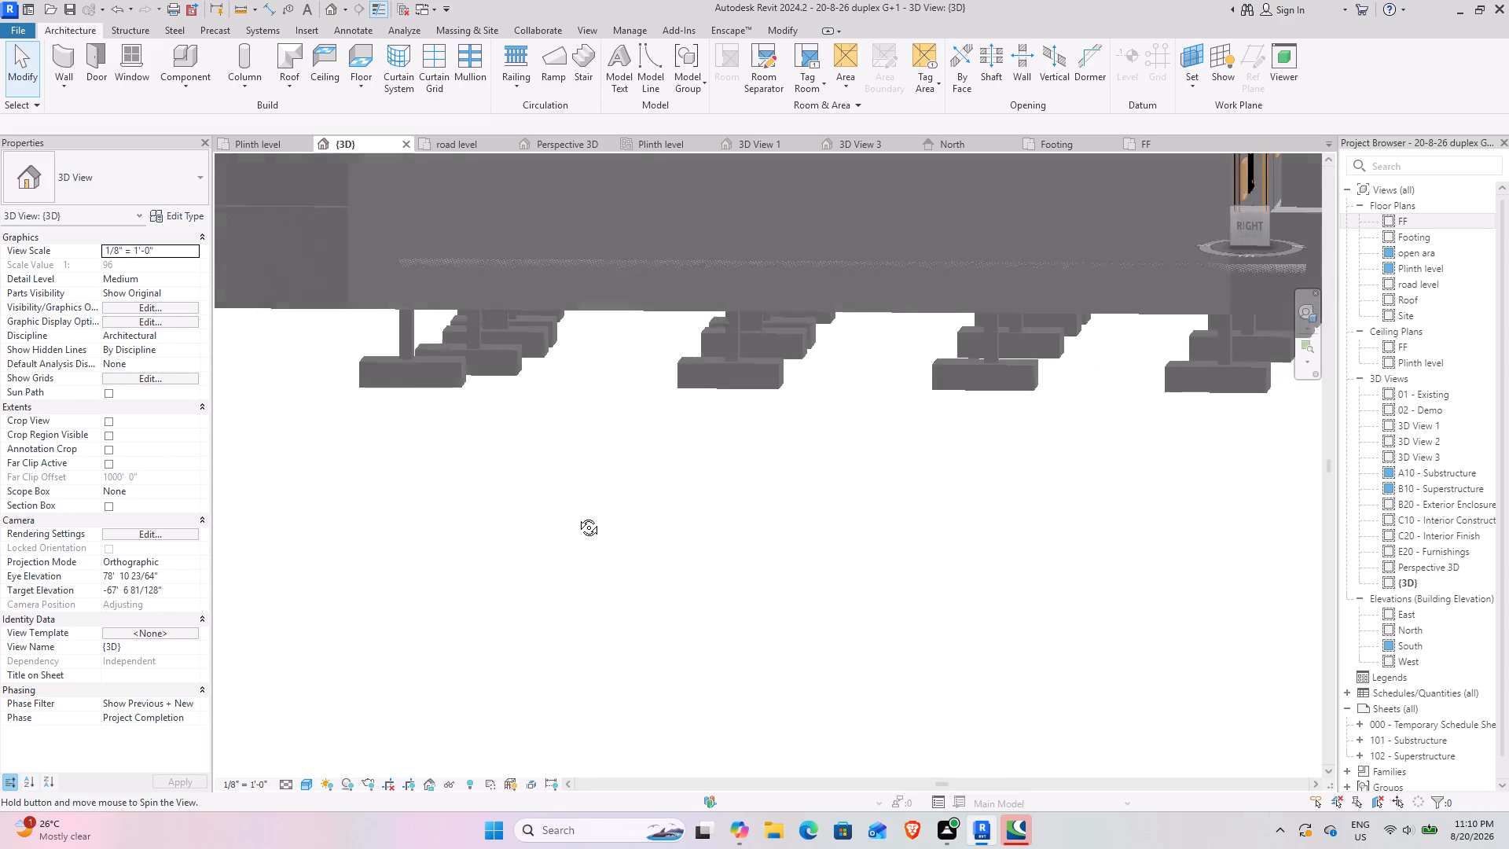
{"action": "middle_click_drag", "start_coordinate": [577, 516], "coordinate": [885, 553], "text": "shift"}
Examine the whole house in 3D from the front and both sides, including the ceilings, gate and gate-side footings.
{"action": "scroll", "coordinate": [809, 525], "scroll_direction": "down", "scroll_amount": 3}
{"action": "middle_click_drag", "start_coordinate": [766, 517], "coordinate": [924, 557], "text": "shift"}
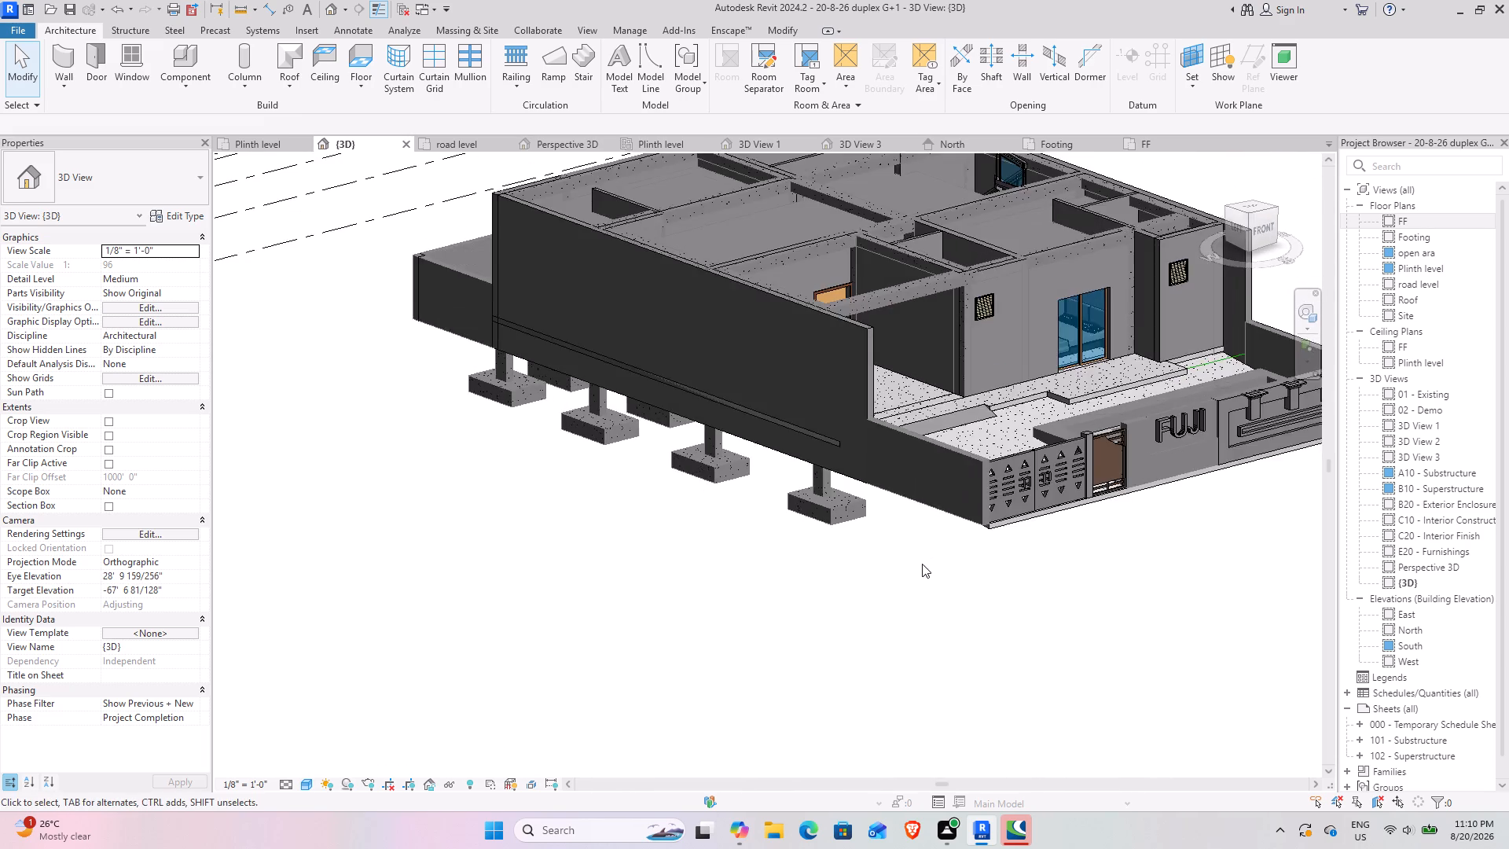
{"action": "middle_click_drag", "start_coordinate": [912, 562], "coordinate": [716, 651]}
{"action": "middle_click_drag", "start_coordinate": [912, 583], "coordinate": [805, 649], "text": "shift"}
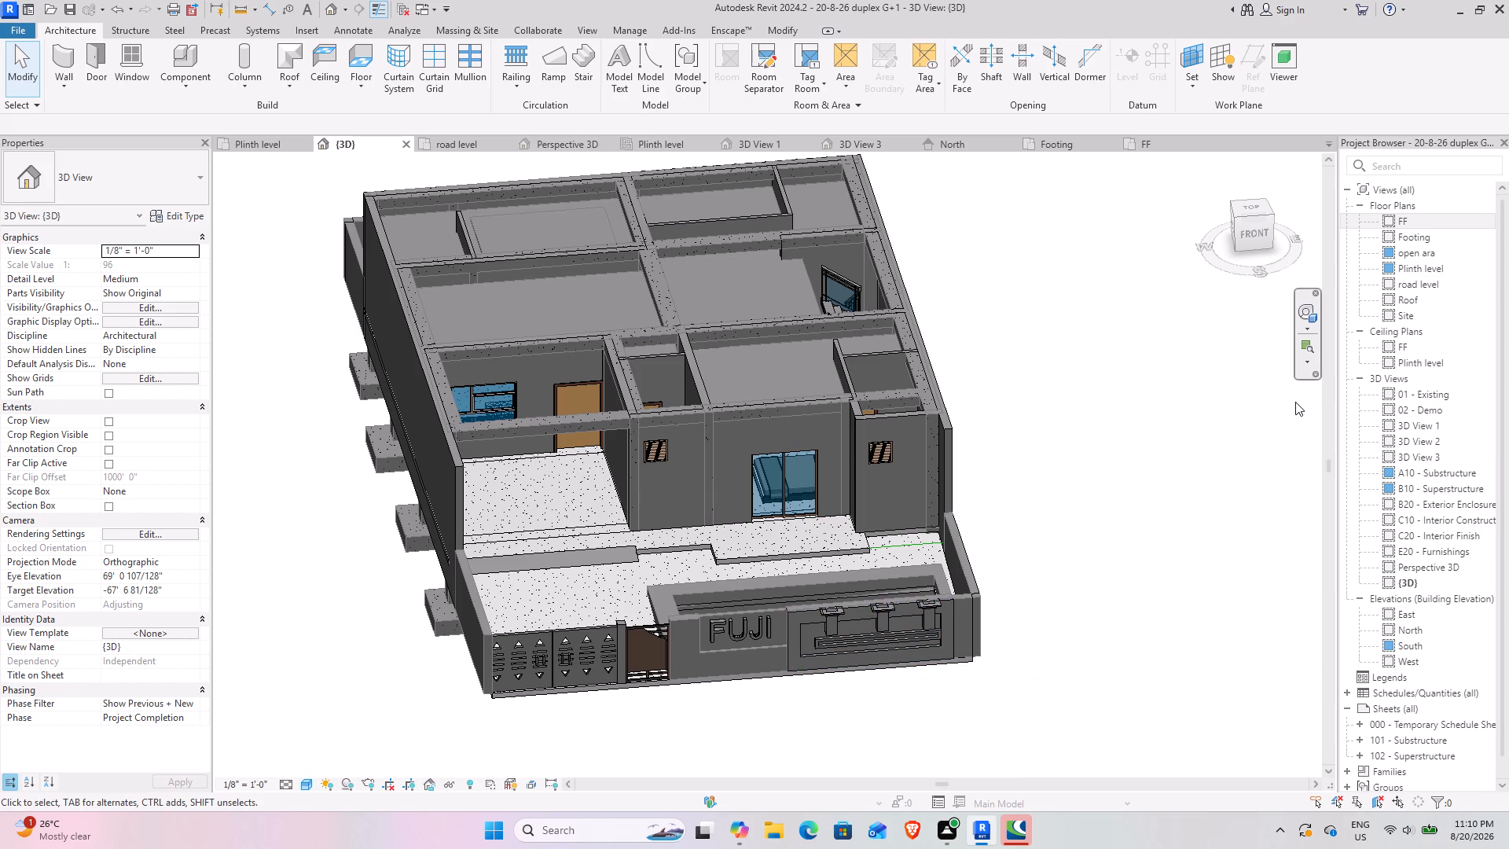
{"action": "scroll", "coordinate": [516, 314], "scroll_direction": "down", "scroll_amount": 2}
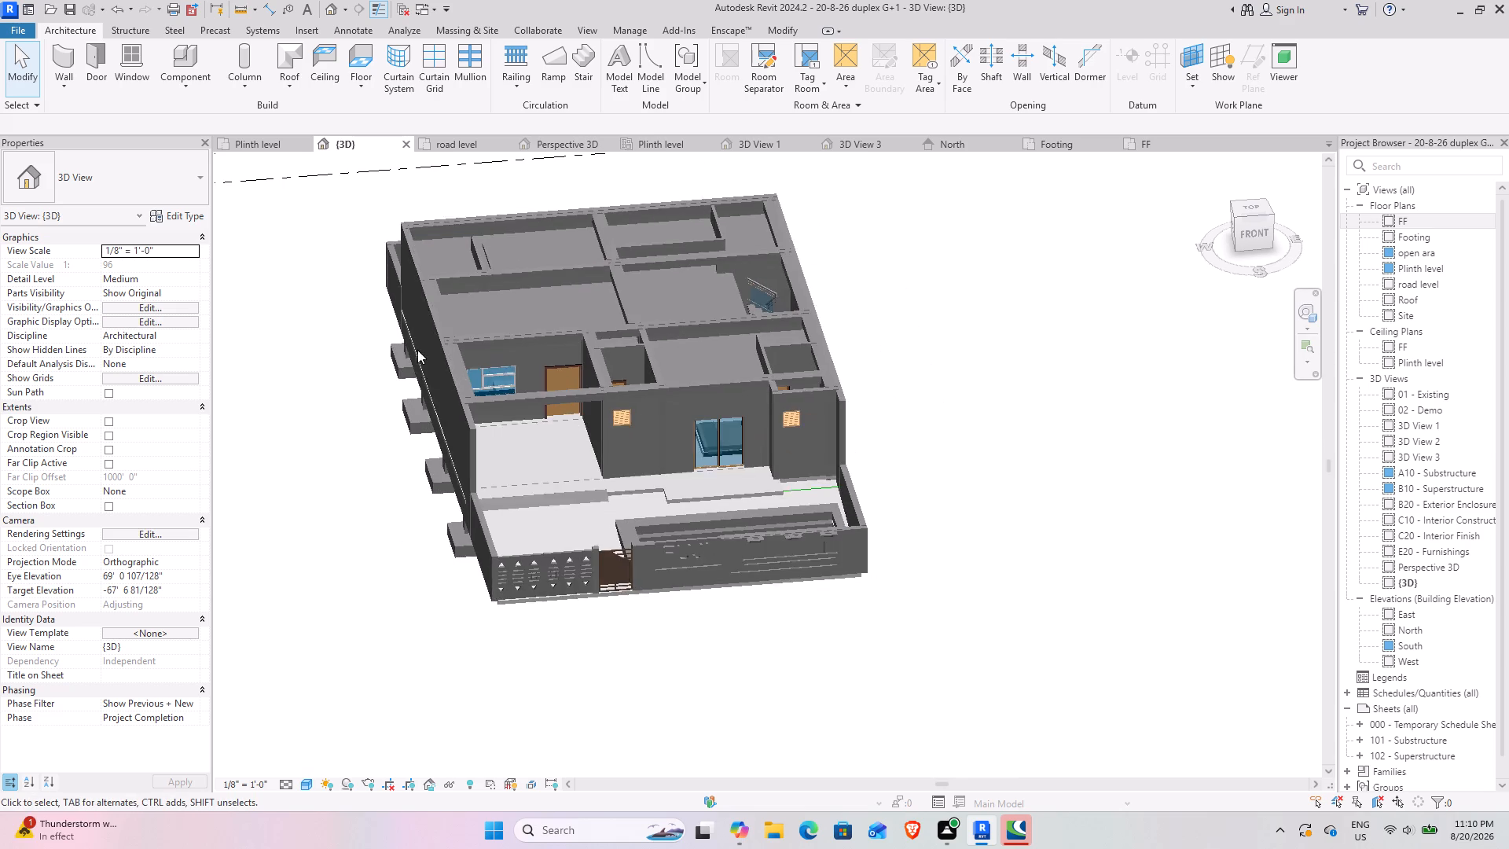
{"action": "middle_click_drag", "start_coordinate": [488, 353], "coordinate": [555, 222]}
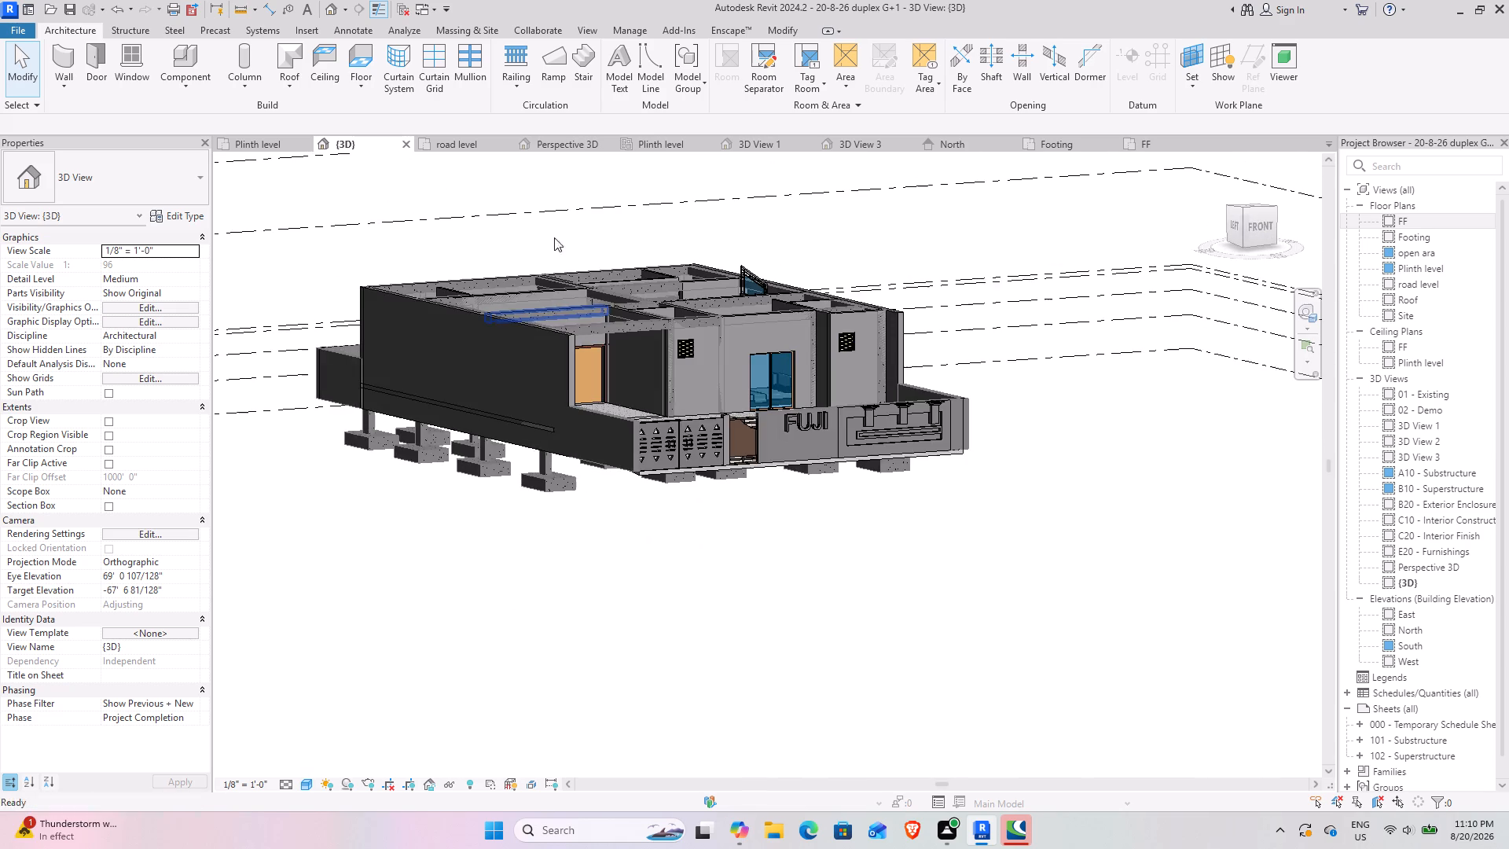
{"action": "middle_click_drag", "start_coordinate": [684, 456], "coordinate": [516, 493], "text": "shift"}
{"action": "scroll", "coordinate": [364, 455], "scroll_direction": "up", "scroll_amount": 2}
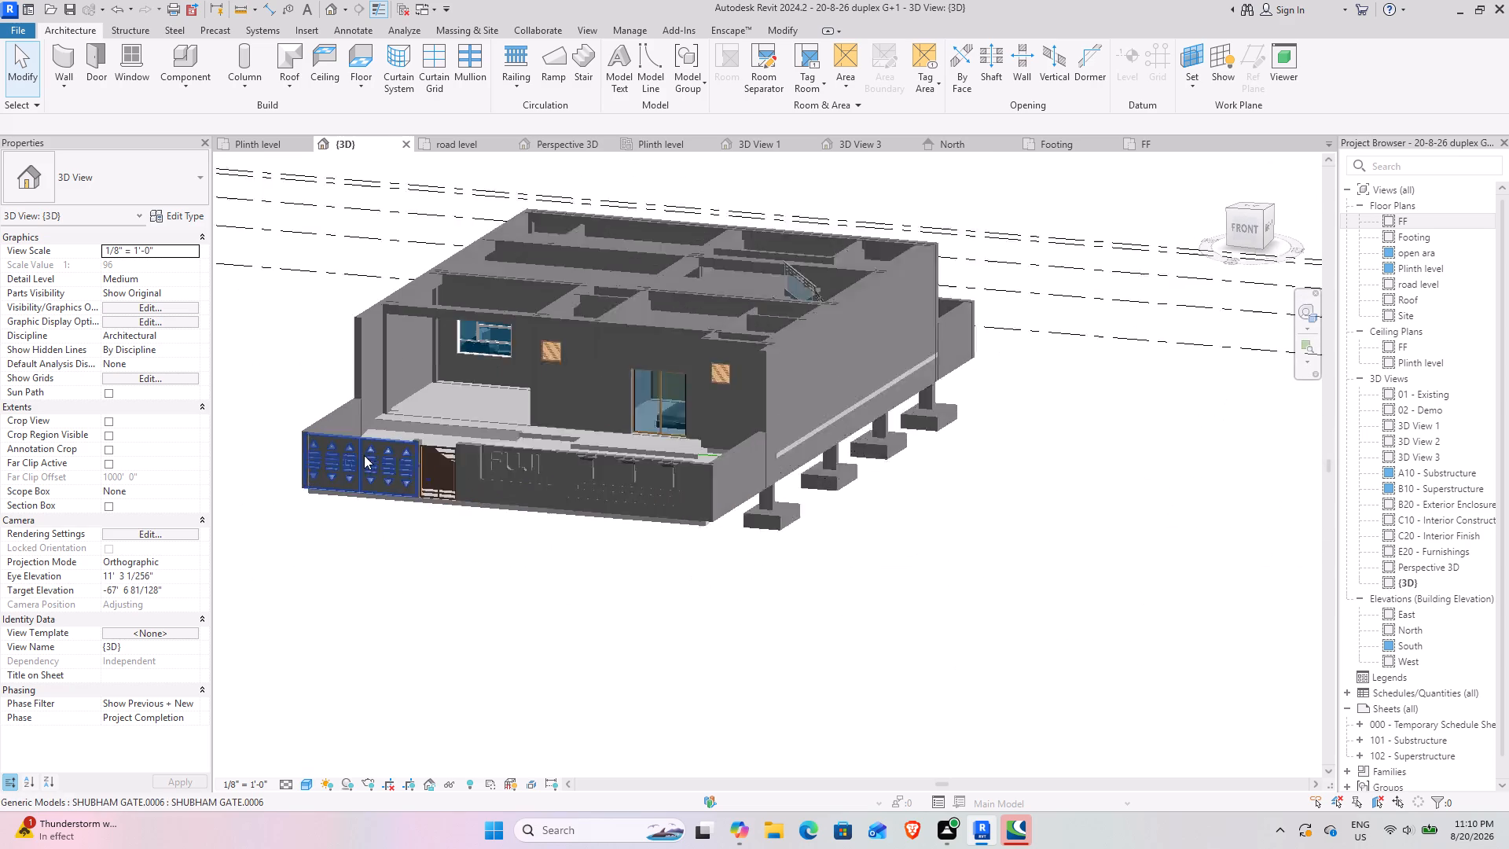
{"action": "scroll", "coordinate": [364, 455], "scroll_direction": "up", "scroll_amount": 3}
{"action": "middle_click_drag", "start_coordinate": [358, 494], "coordinate": [484, 425], "text": "shift"}
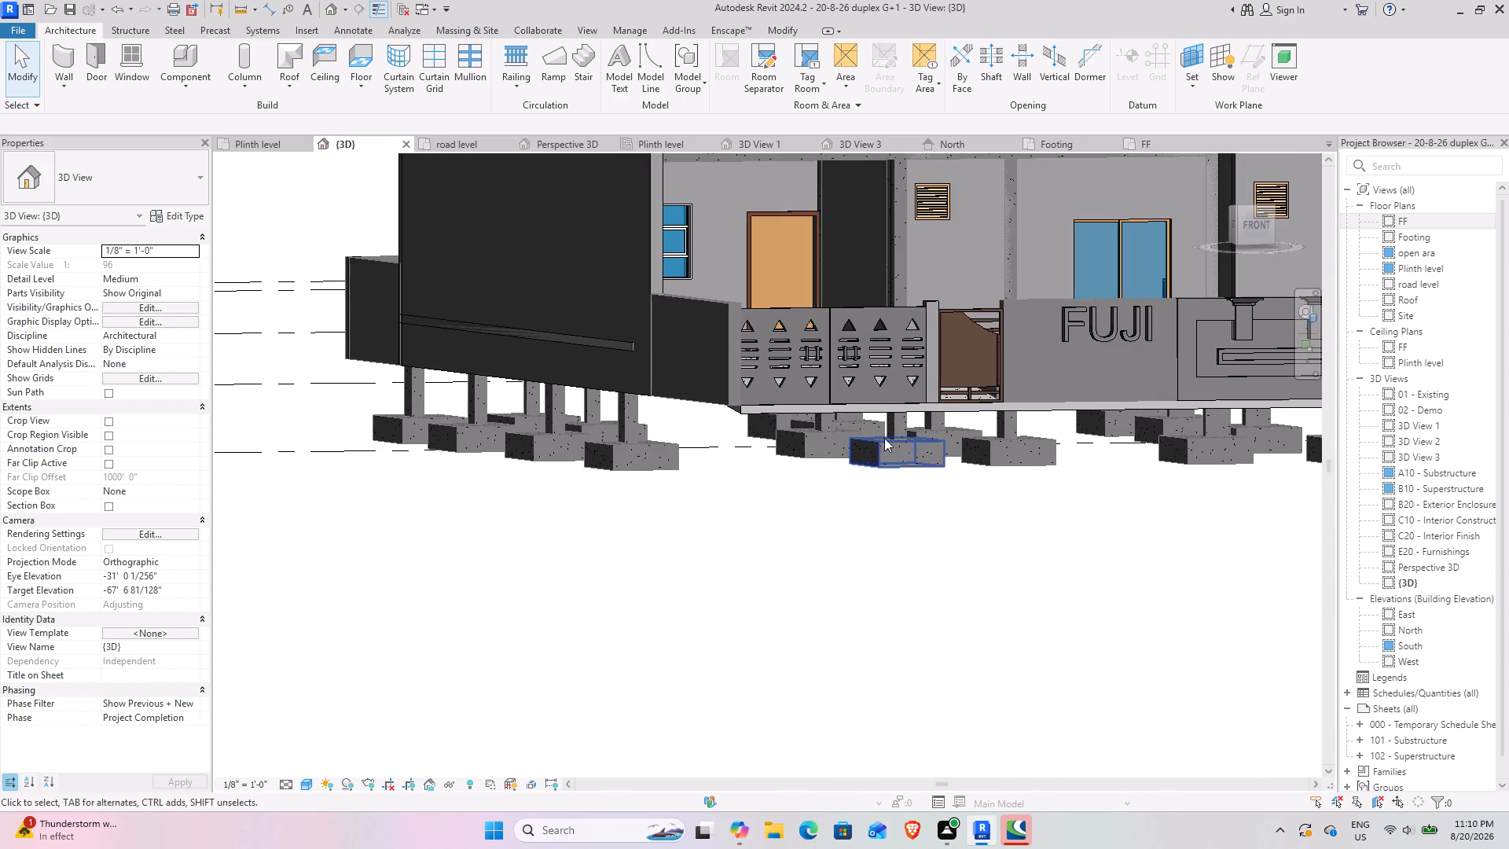
Examine the house in 3D from underneath and along both sides, including the footings, columns and plinth beams.
{"action": "scroll", "coordinate": [943, 501], "scroll_direction": "down", "scroll_amount": 3}
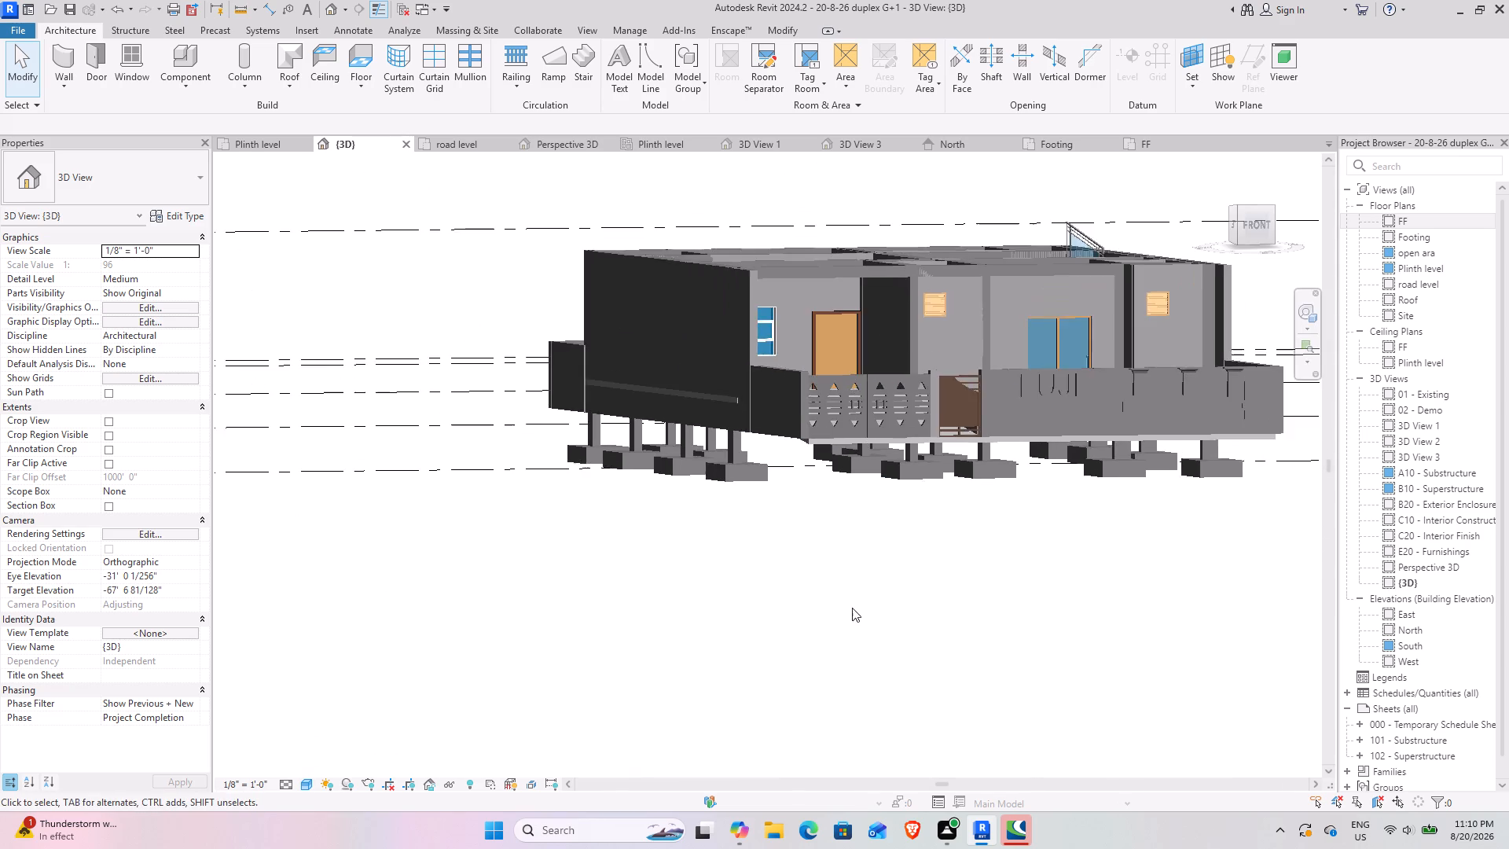
{"action": "middle_click_drag", "start_coordinate": [808, 540], "coordinate": [491, 209], "text": "shift"}
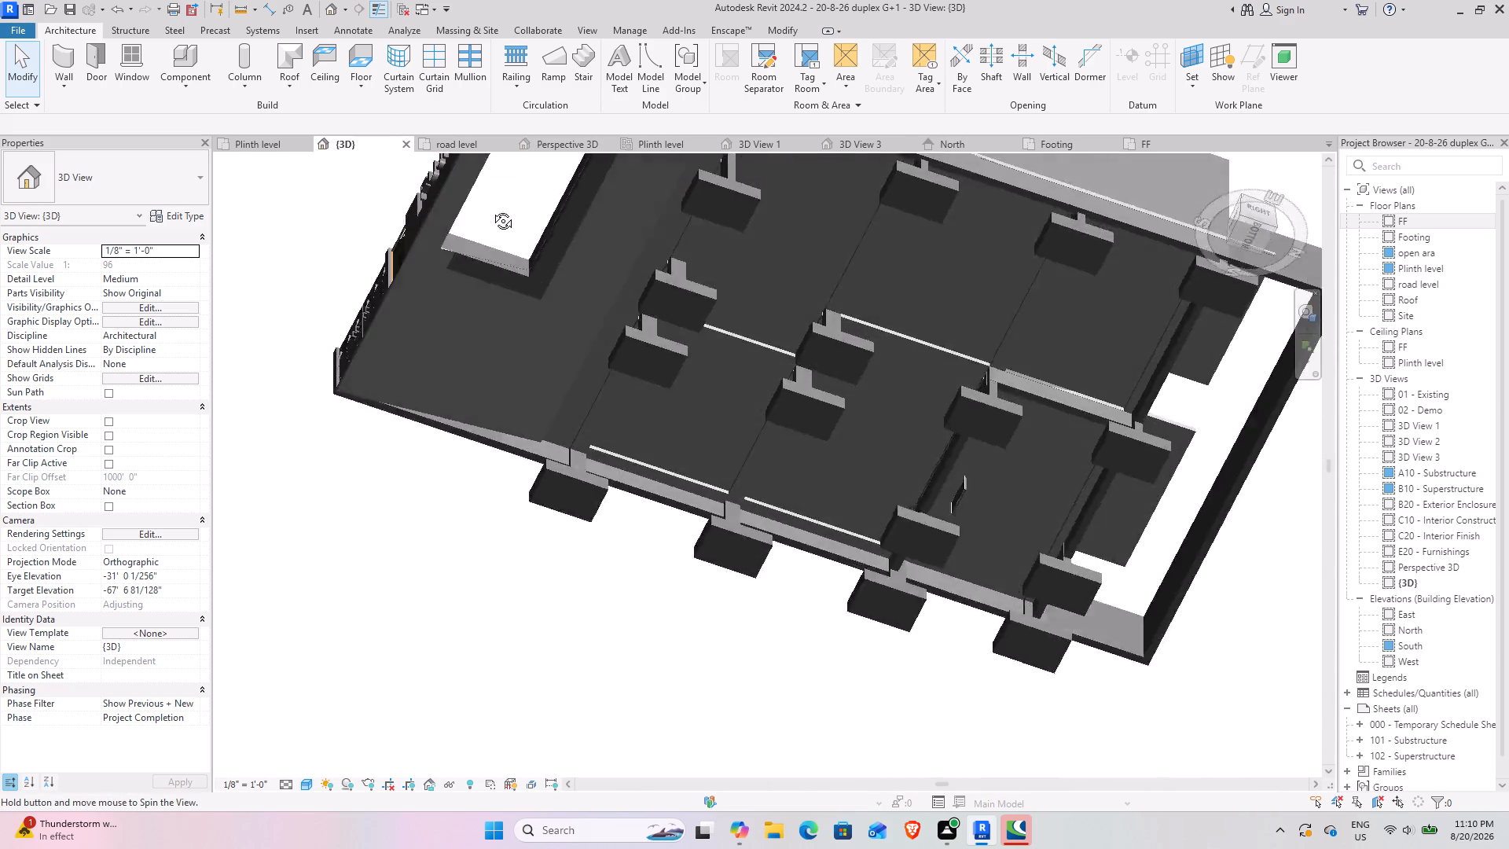
{"action": "middle_click_drag", "start_coordinate": [491, 209], "coordinate": [978, 478], "text": "shift"}
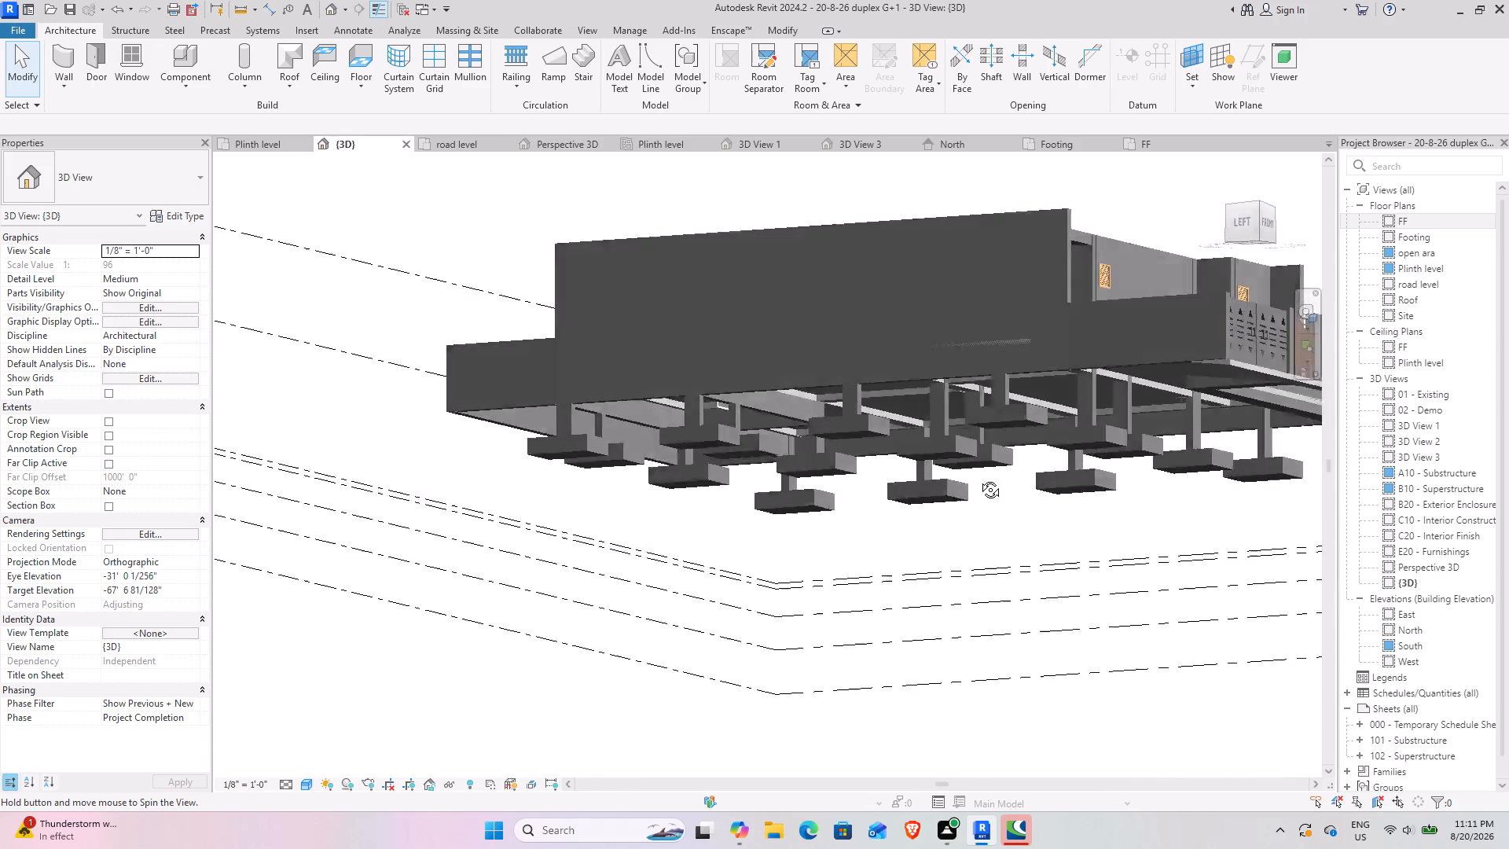
{"action": "middle_click_drag", "start_coordinate": [978, 478], "coordinate": [1049, 445], "text": "shift"}
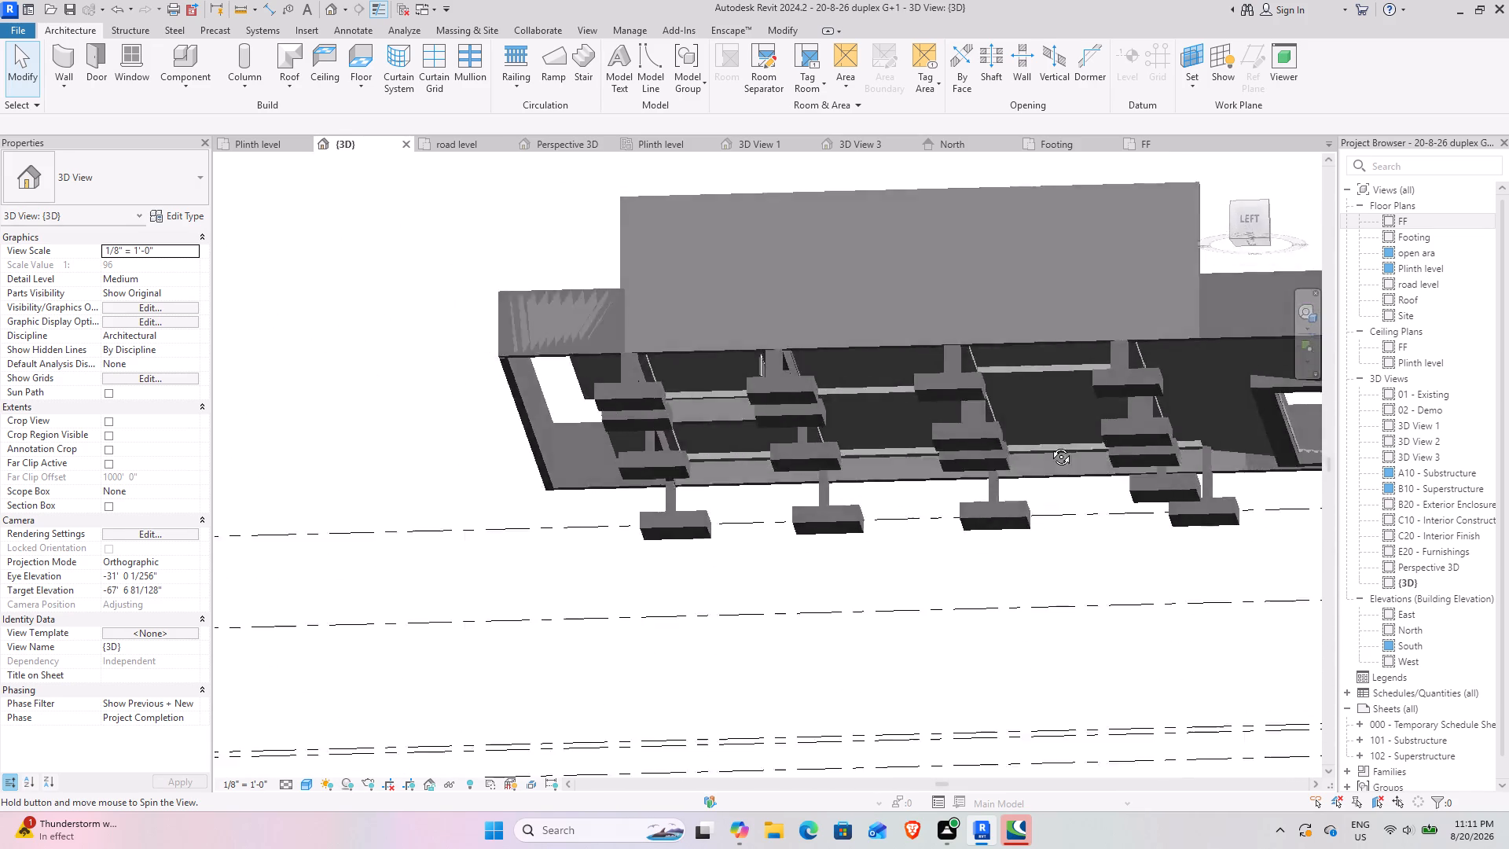
{"action": "middle_click_drag", "start_coordinate": [1049, 445], "coordinate": [573, 472], "text": "shift"}
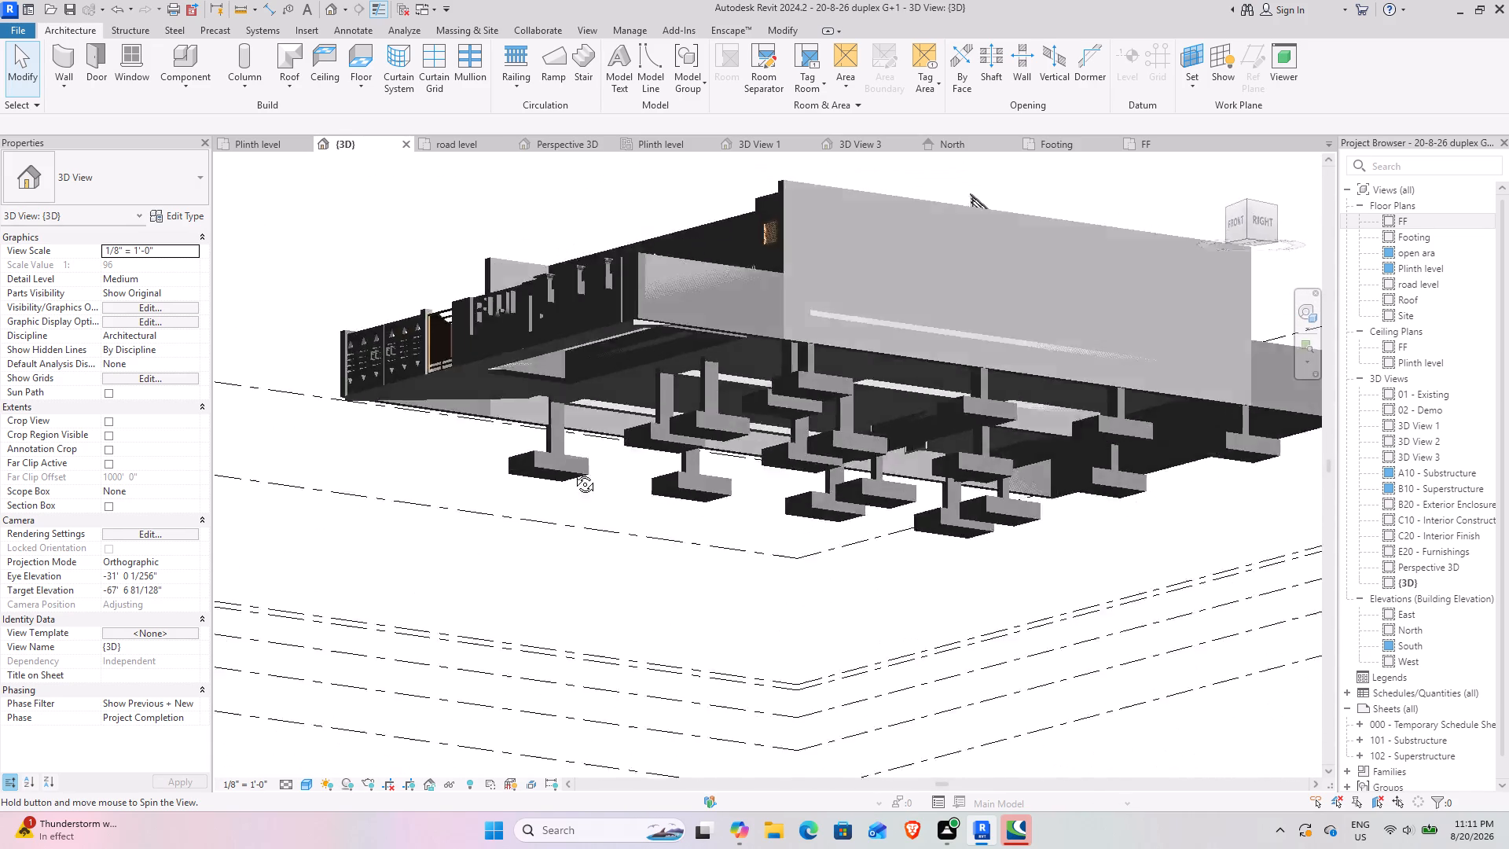
{"action": "middle_click_drag", "start_coordinate": [573, 472], "coordinate": [702, 557], "text": "shift"}
{"action": "middle_click_drag", "start_coordinate": [844, 584], "coordinate": [641, 631], "text": "shift"}
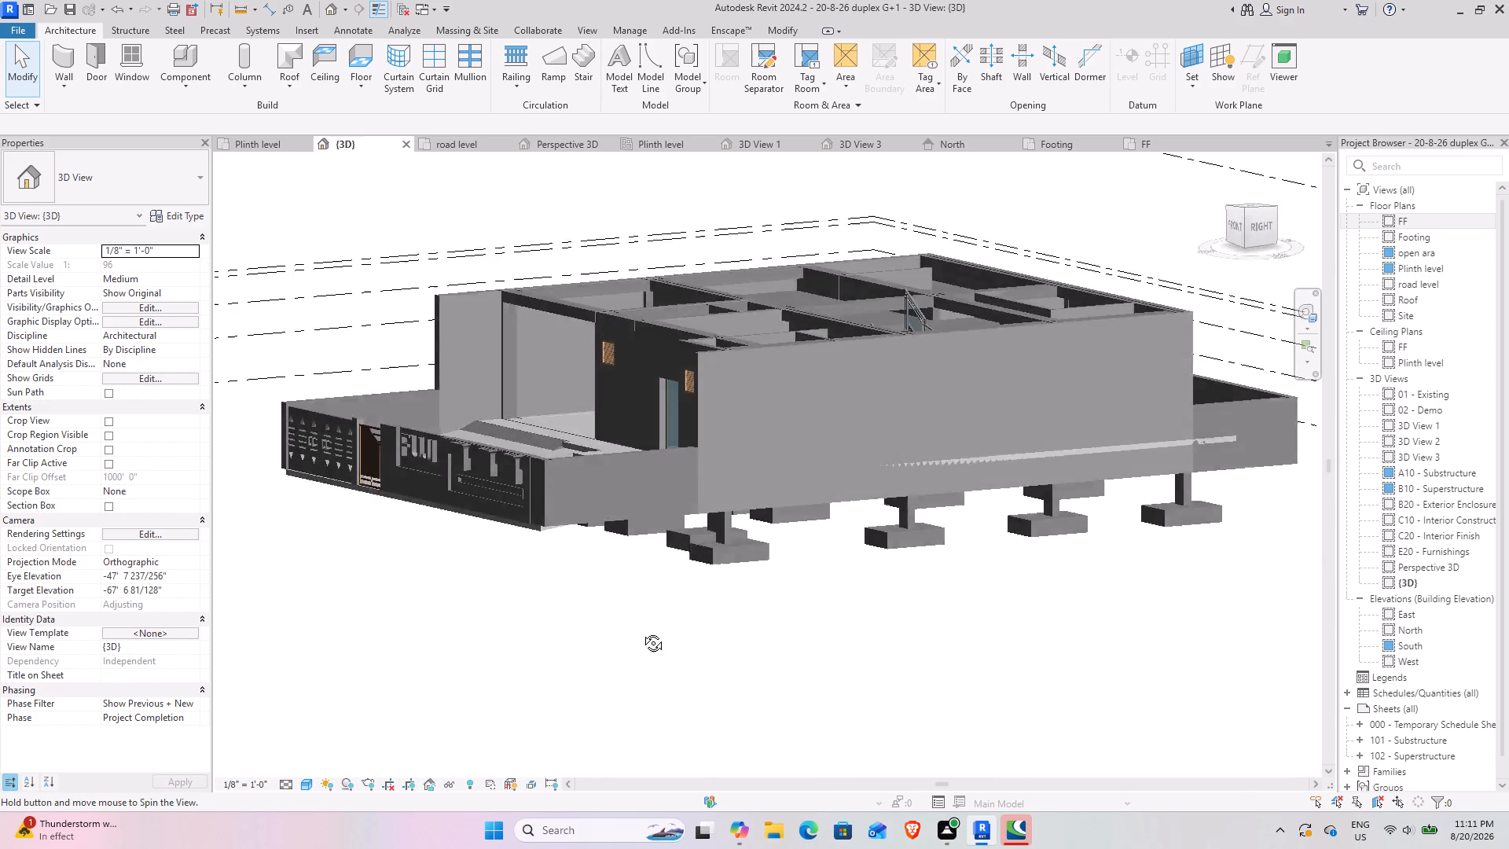
{"action": "middle_click_drag", "start_coordinate": [641, 631], "coordinate": [935, 655], "text": "shift"}
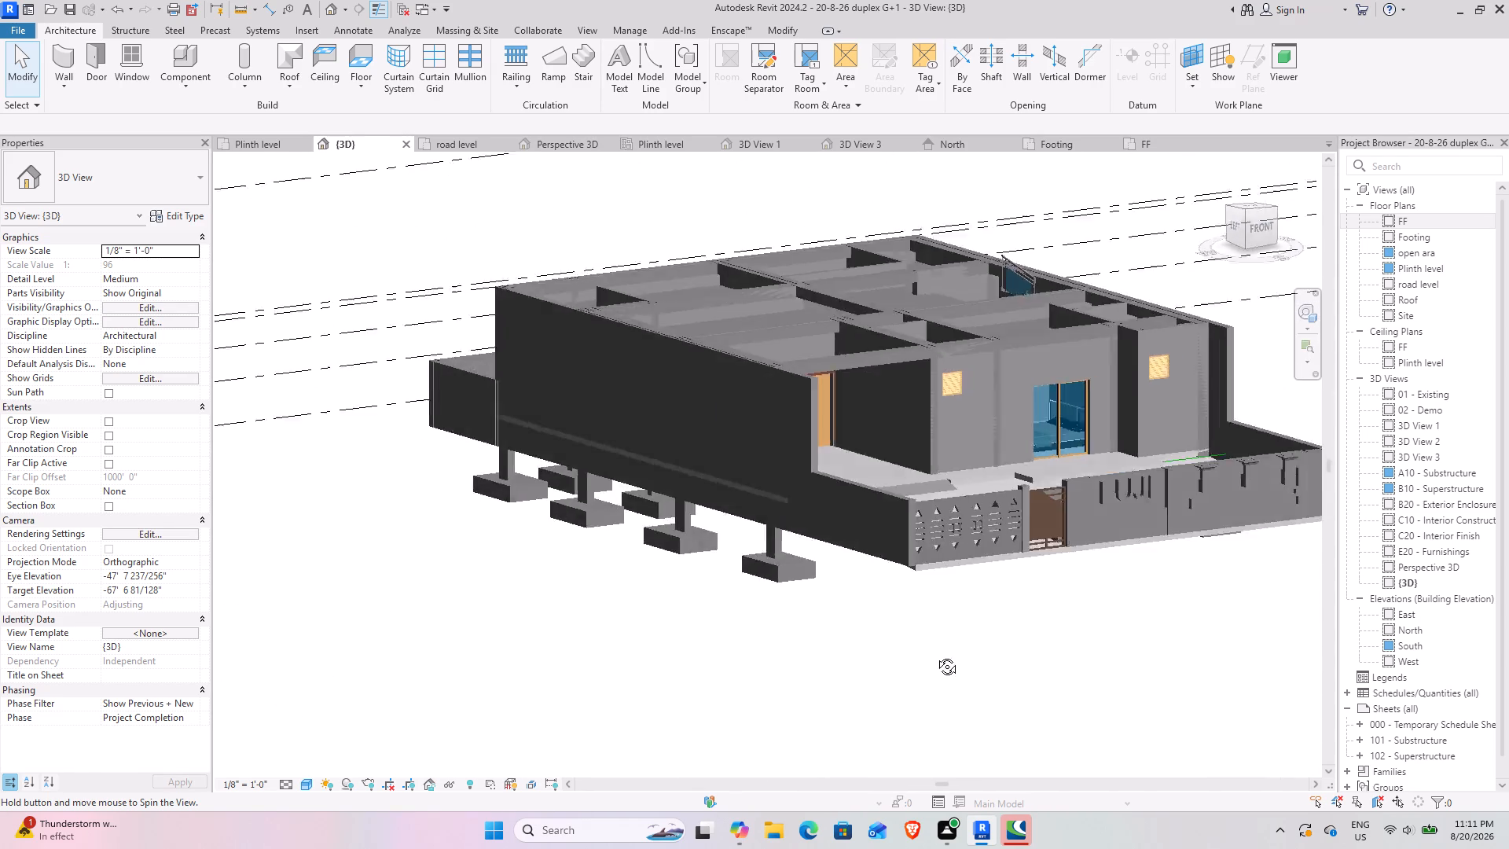
{"action": "middle_click_drag", "start_coordinate": [935, 655], "coordinate": [769, 647], "text": "shift"}
Examine the front rooms, porch floor, ramp and steps behind the entrance gate in 3D from above.
{"action": "middle_click_drag", "start_coordinate": [836, 450], "coordinate": [799, 568], "text": "shift"}
{"action": "scroll", "coordinate": [648, 387], "scroll_direction": "up", "scroll_amount": 1}
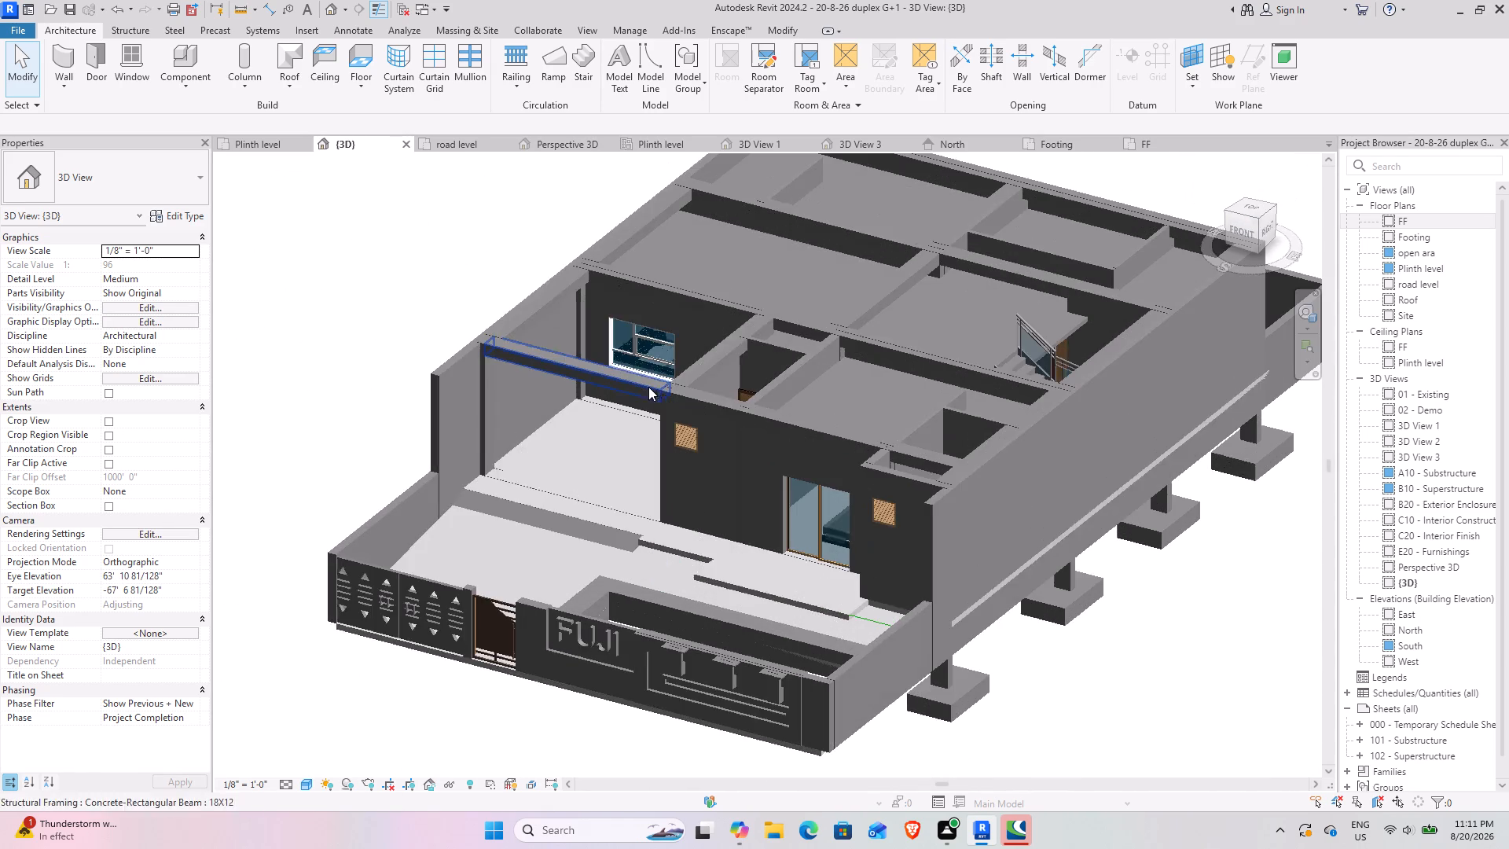
{"action": "scroll", "coordinate": [534, 465], "scroll_direction": "up", "scroll_amount": 3}
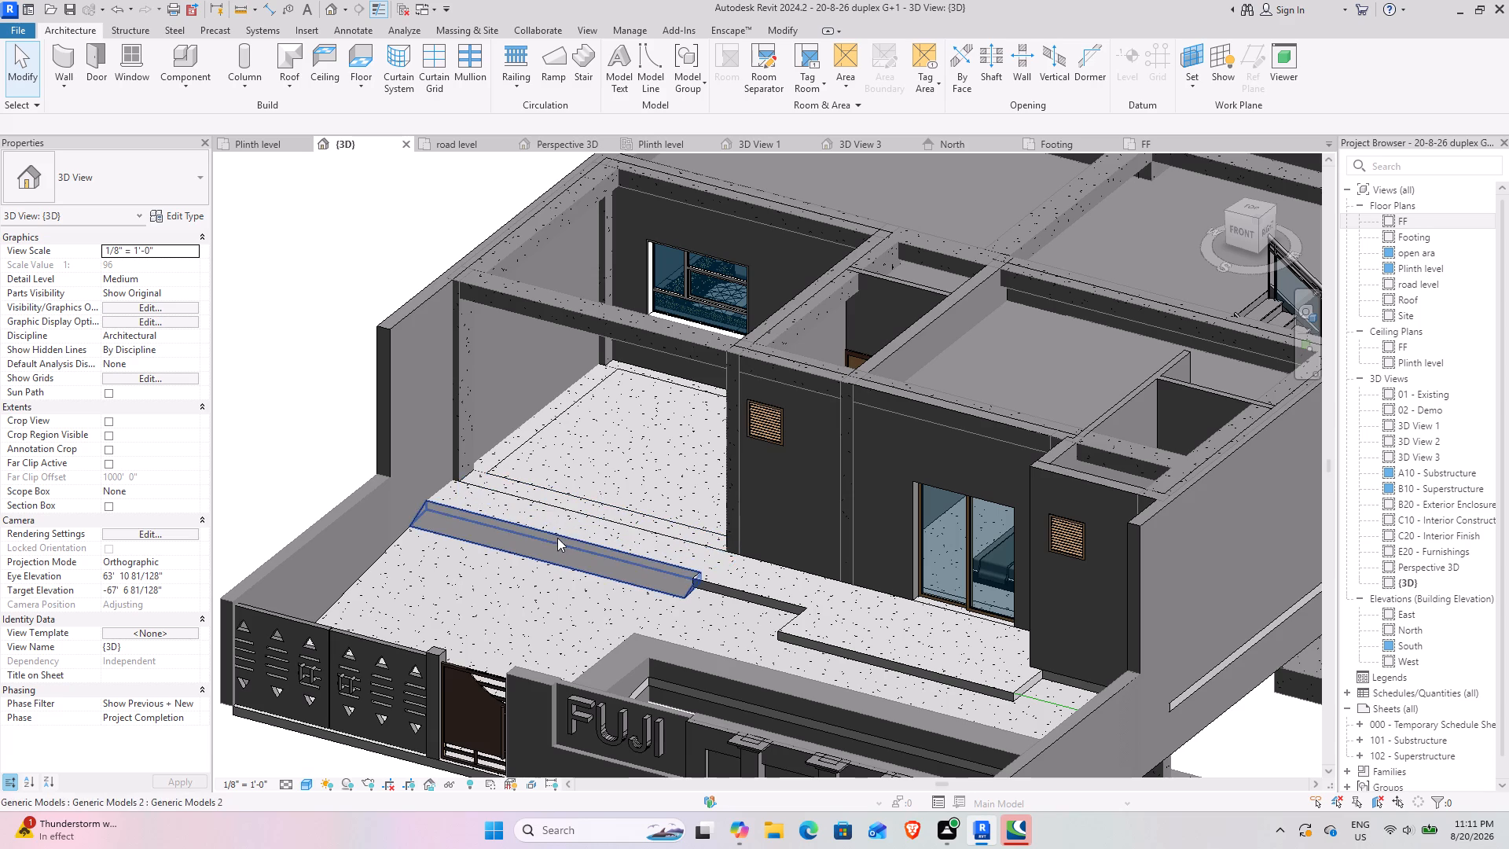
{"action": "scroll", "coordinate": [562, 579], "scroll_direction": "down", "scroll_amount": 3}
{"action": "middle_click_drag", "start_coordinate": [558, 594], "coordinate": [631, 677], "text": "shift"}
{"action": "middle_click_drag", "start_coordinate": [663, 663], "coordinate": [665, 660], "text": "shift"}
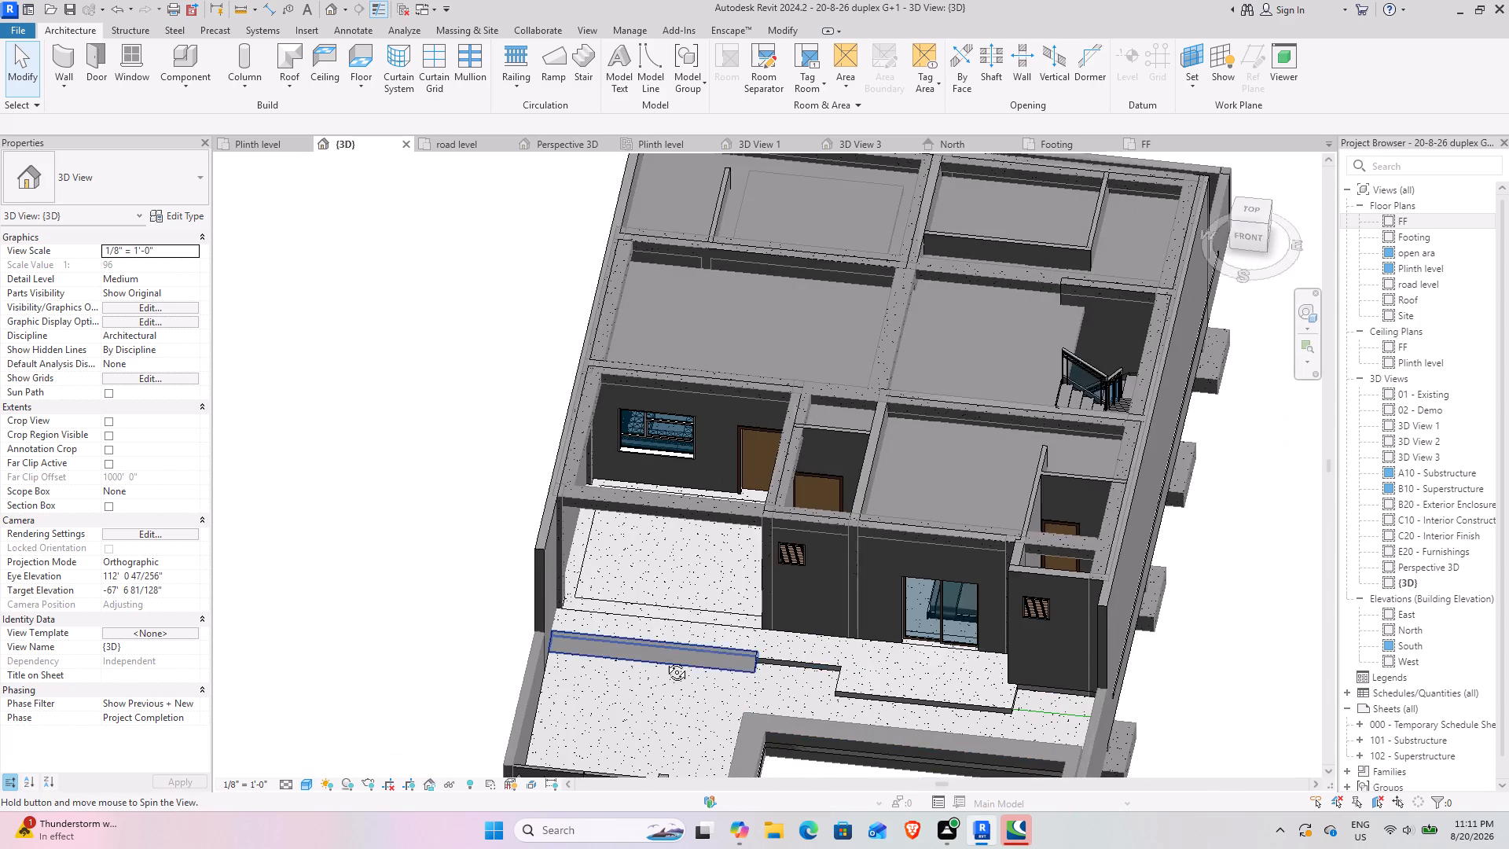
{"action": "middle_click_drag", "start_coordinate": [665, 660], "coordinate": [729, 597], "text": "shift"}
{"action": "middle_click", "coordinate": [858, 646], "text": "shift"}
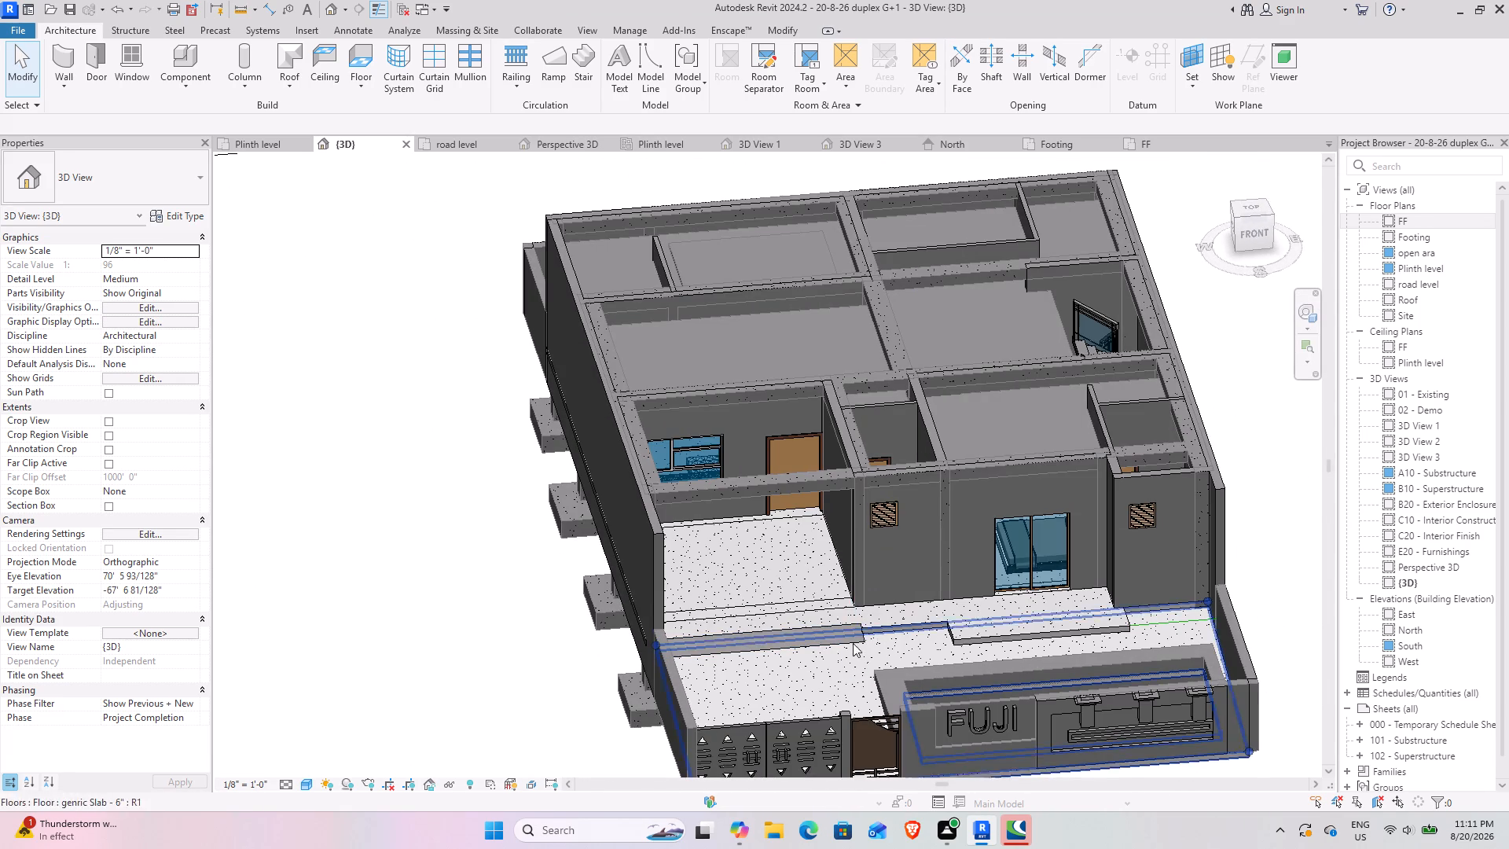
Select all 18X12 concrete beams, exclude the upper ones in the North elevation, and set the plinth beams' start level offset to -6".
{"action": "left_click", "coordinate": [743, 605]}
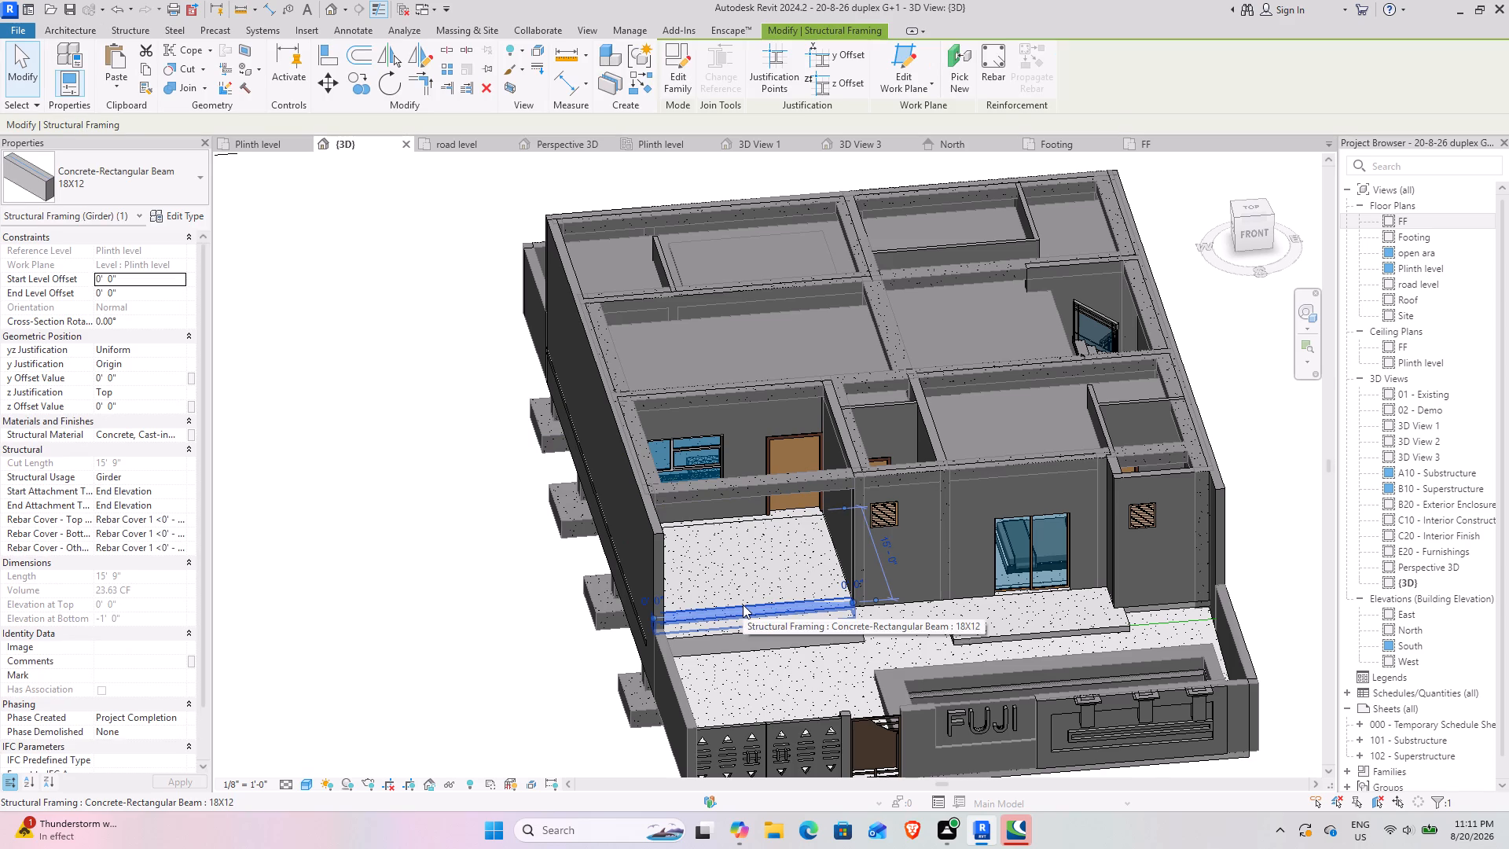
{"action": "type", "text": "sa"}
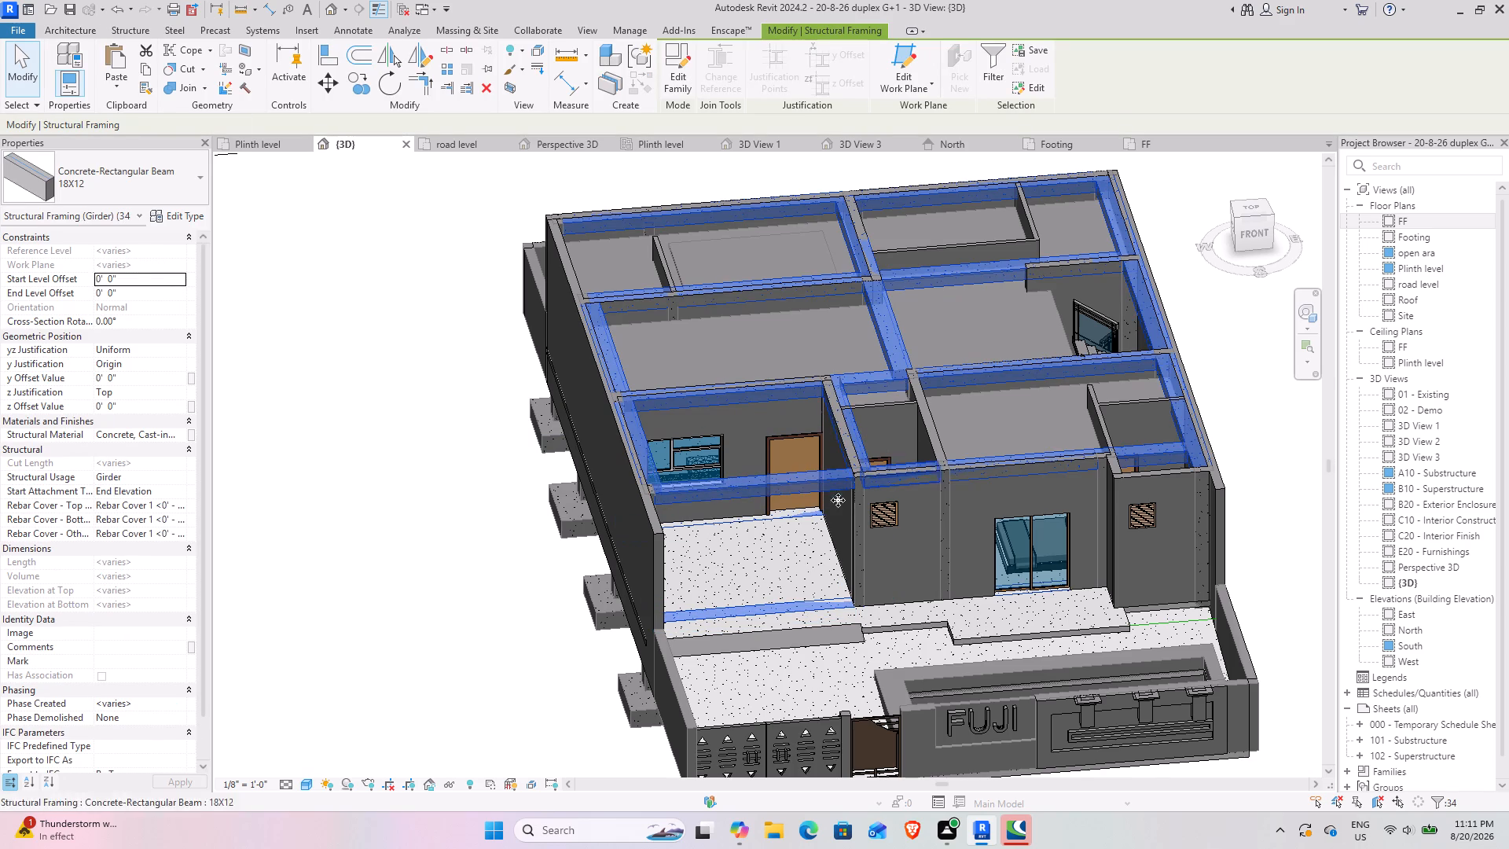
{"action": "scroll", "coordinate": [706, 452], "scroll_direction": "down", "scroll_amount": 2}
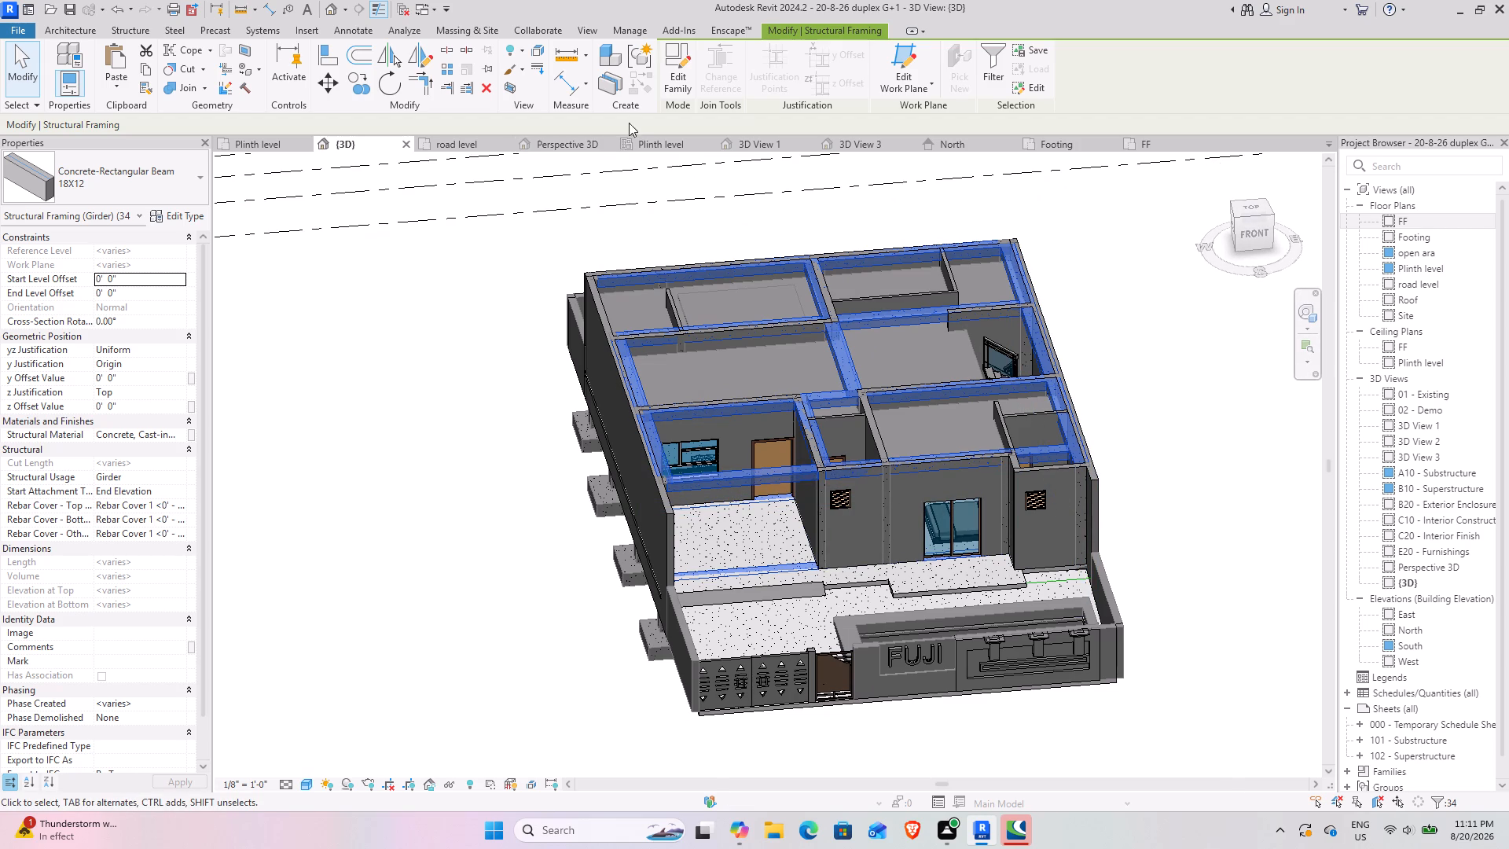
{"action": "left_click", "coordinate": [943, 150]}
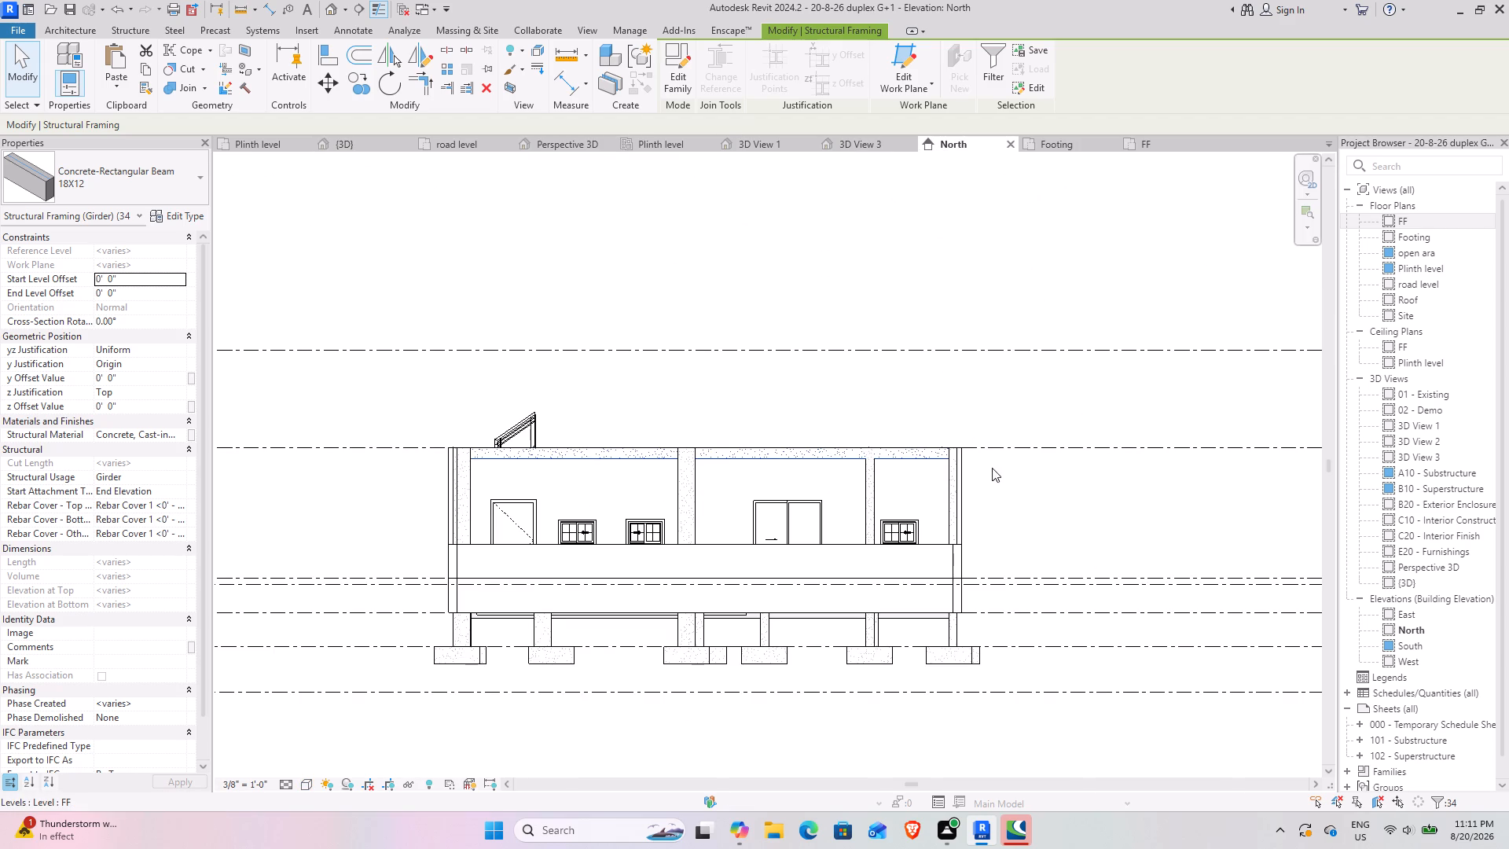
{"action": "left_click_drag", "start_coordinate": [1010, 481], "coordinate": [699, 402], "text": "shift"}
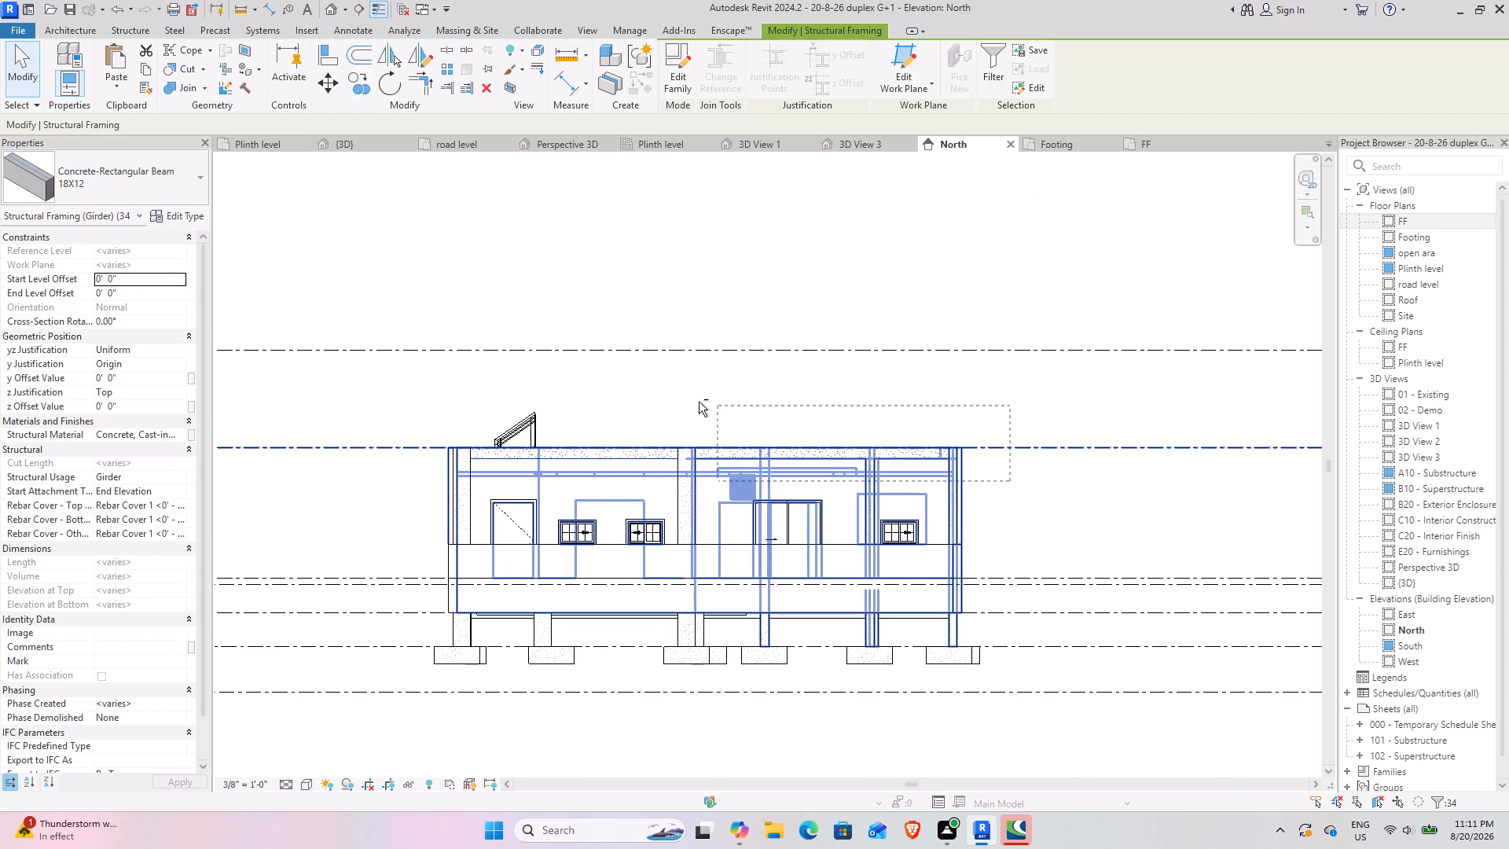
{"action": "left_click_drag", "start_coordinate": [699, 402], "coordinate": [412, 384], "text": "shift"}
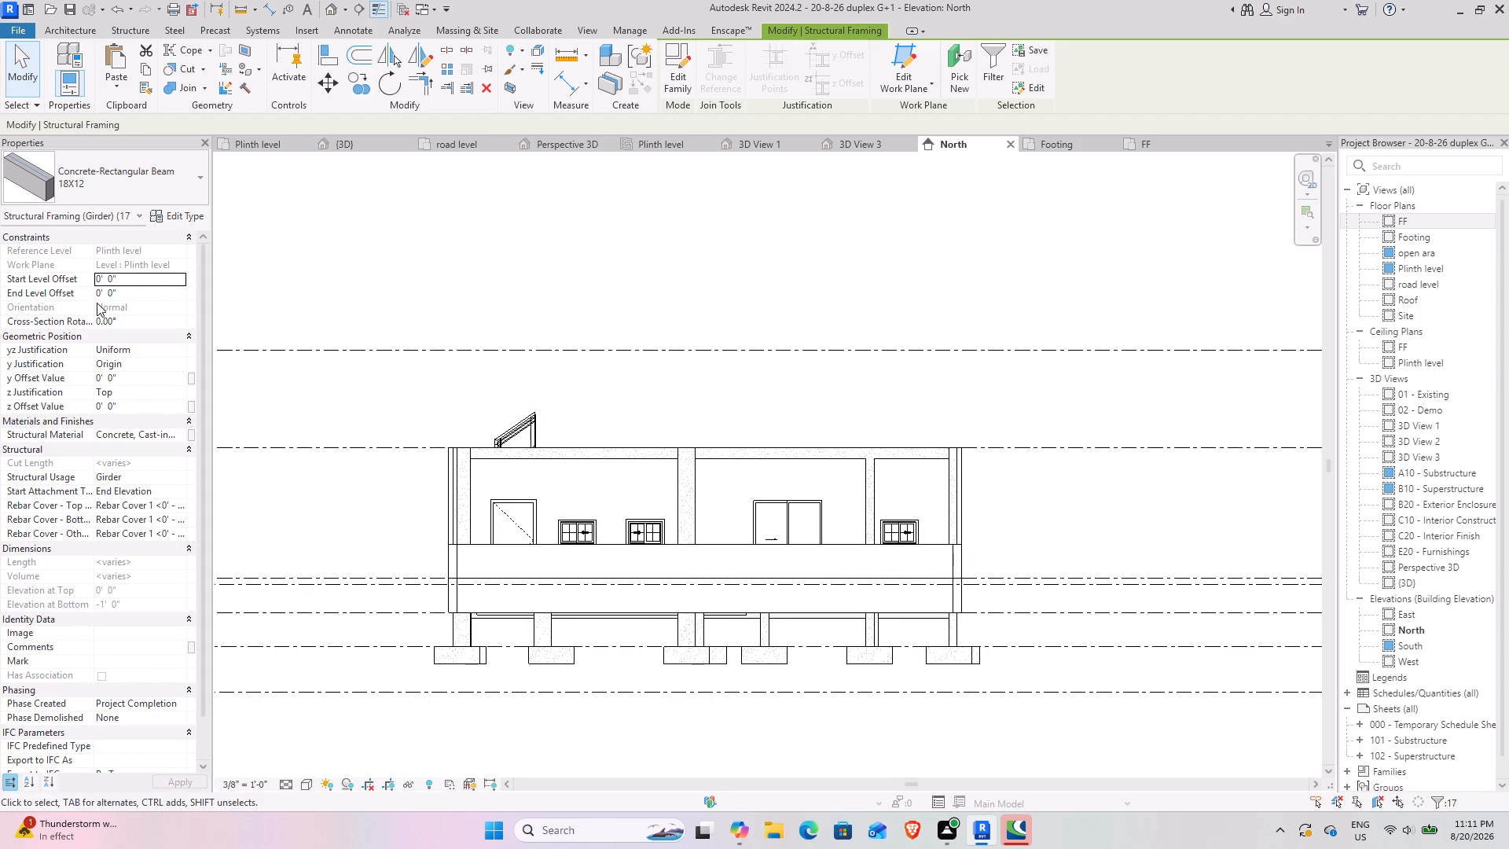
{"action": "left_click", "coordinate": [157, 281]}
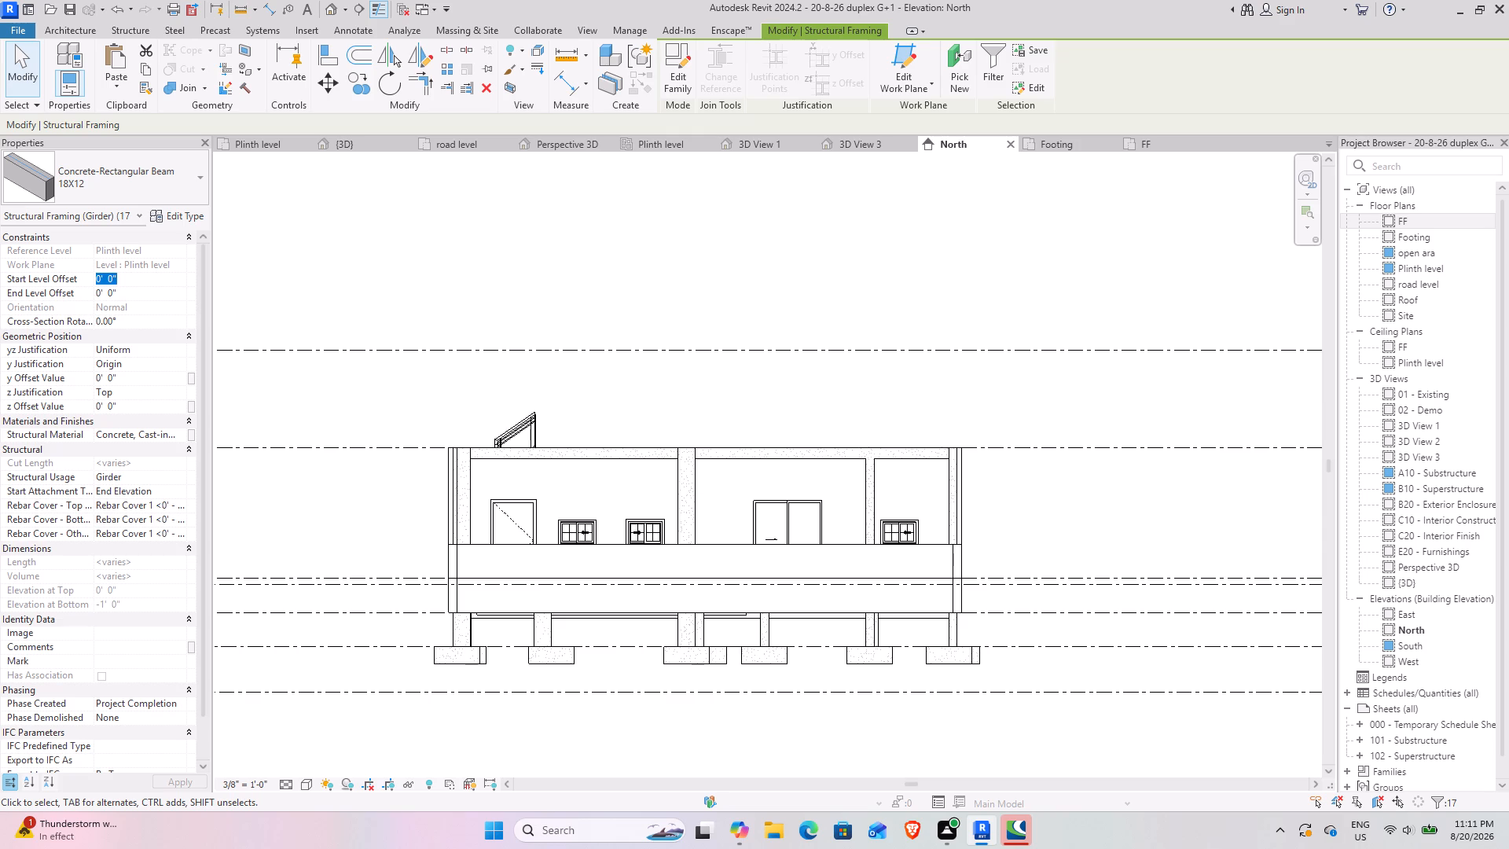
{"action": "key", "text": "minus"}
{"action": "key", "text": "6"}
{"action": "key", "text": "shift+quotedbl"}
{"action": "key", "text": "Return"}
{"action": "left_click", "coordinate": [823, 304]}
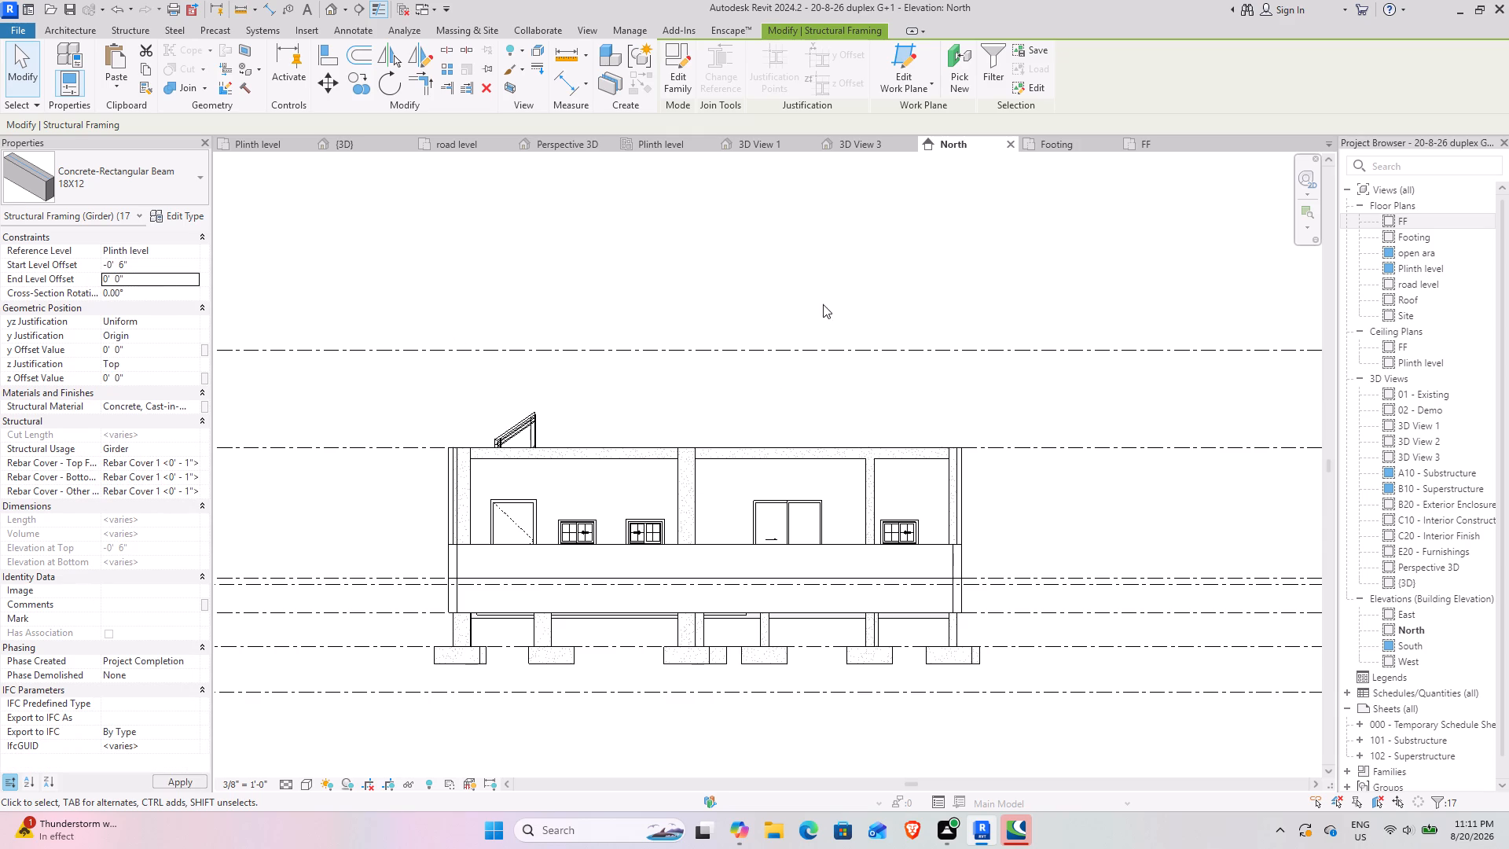
Return to the {3D} view and examine the plinth beams at the porch floor and from beneath the building.
{"action": "left_click", "coordinate": [369, 146]}
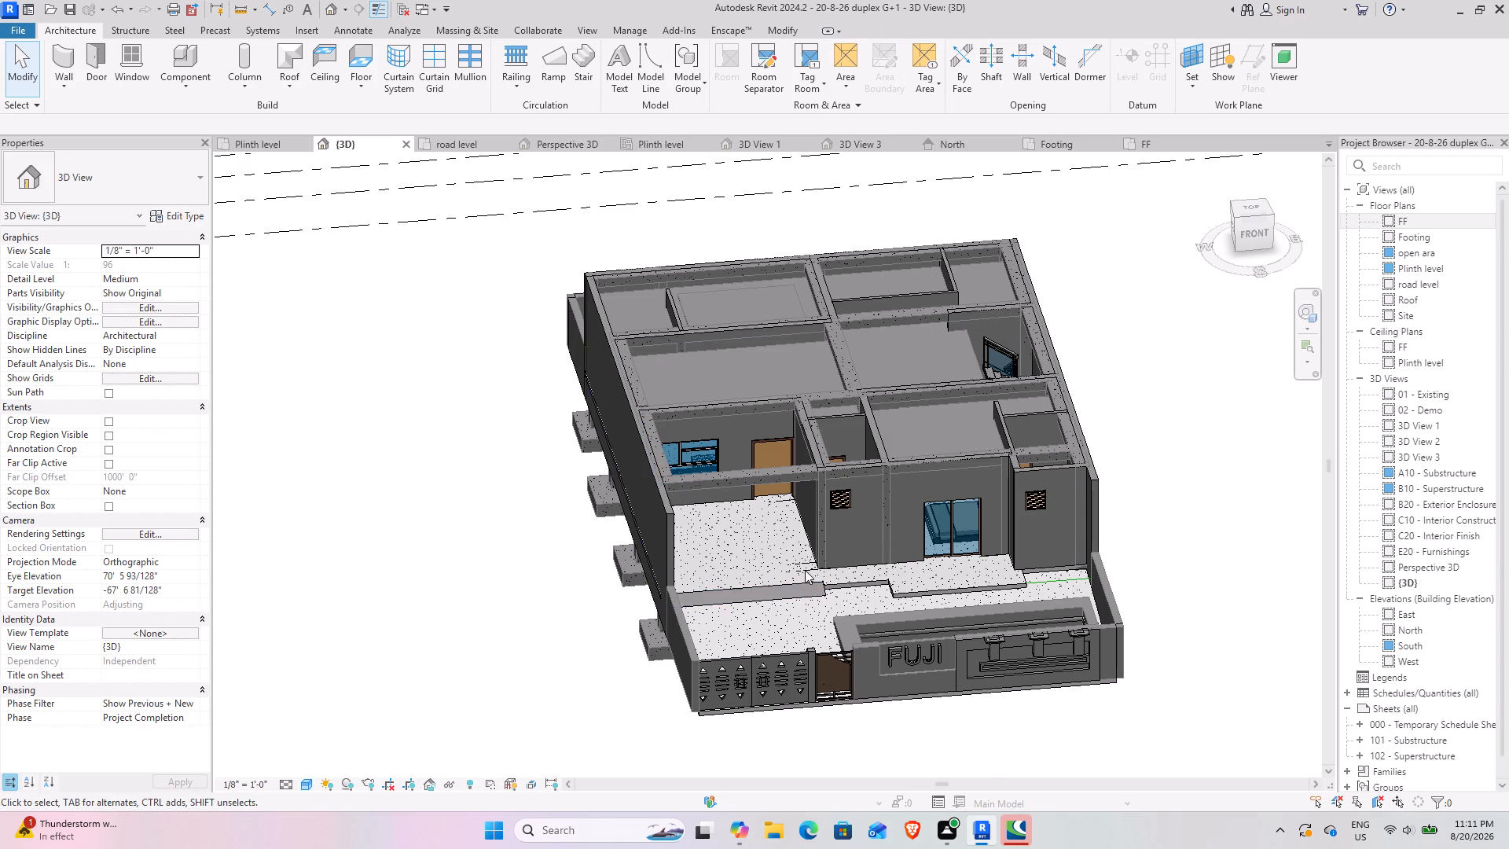
{"action": "scroll", "coordinate": [804, 563], "scroll_direction": "up", "scroll_amount": 3}
{"action": "middle_click_drag", "start_coordinate": [795, 569], "coordinate": [817, 636], "text": "shift"}
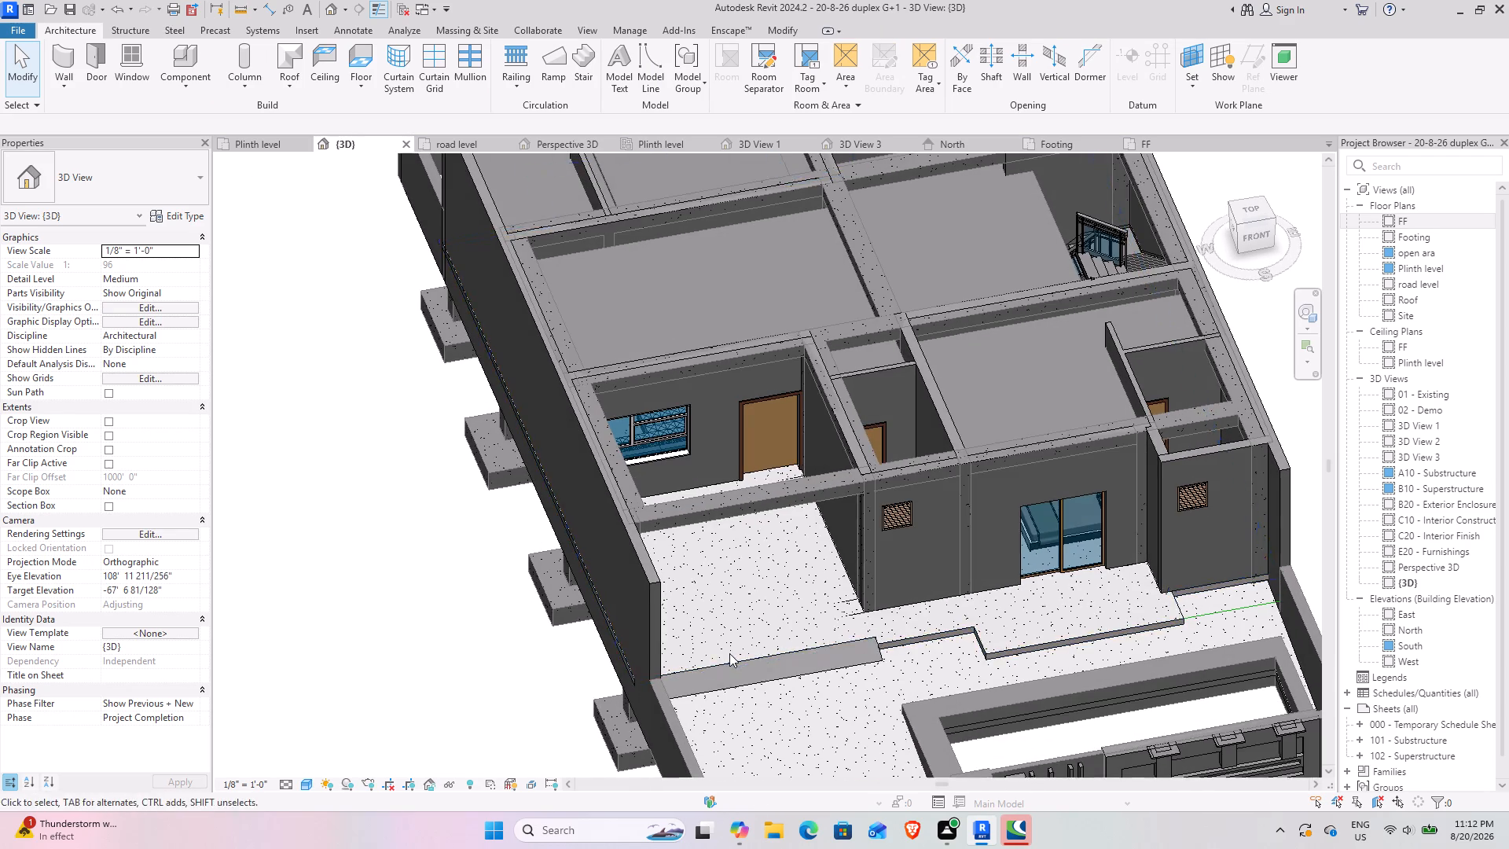
{"action": "middle_click_drag", "start_coordinate": [719, 643], "coordinate": [835, 391], "text": "shift"}
{"action": "middle_click_drag", "start_coordinate": [843, 510], "coordinate": [895, 365], "text": "shift"}
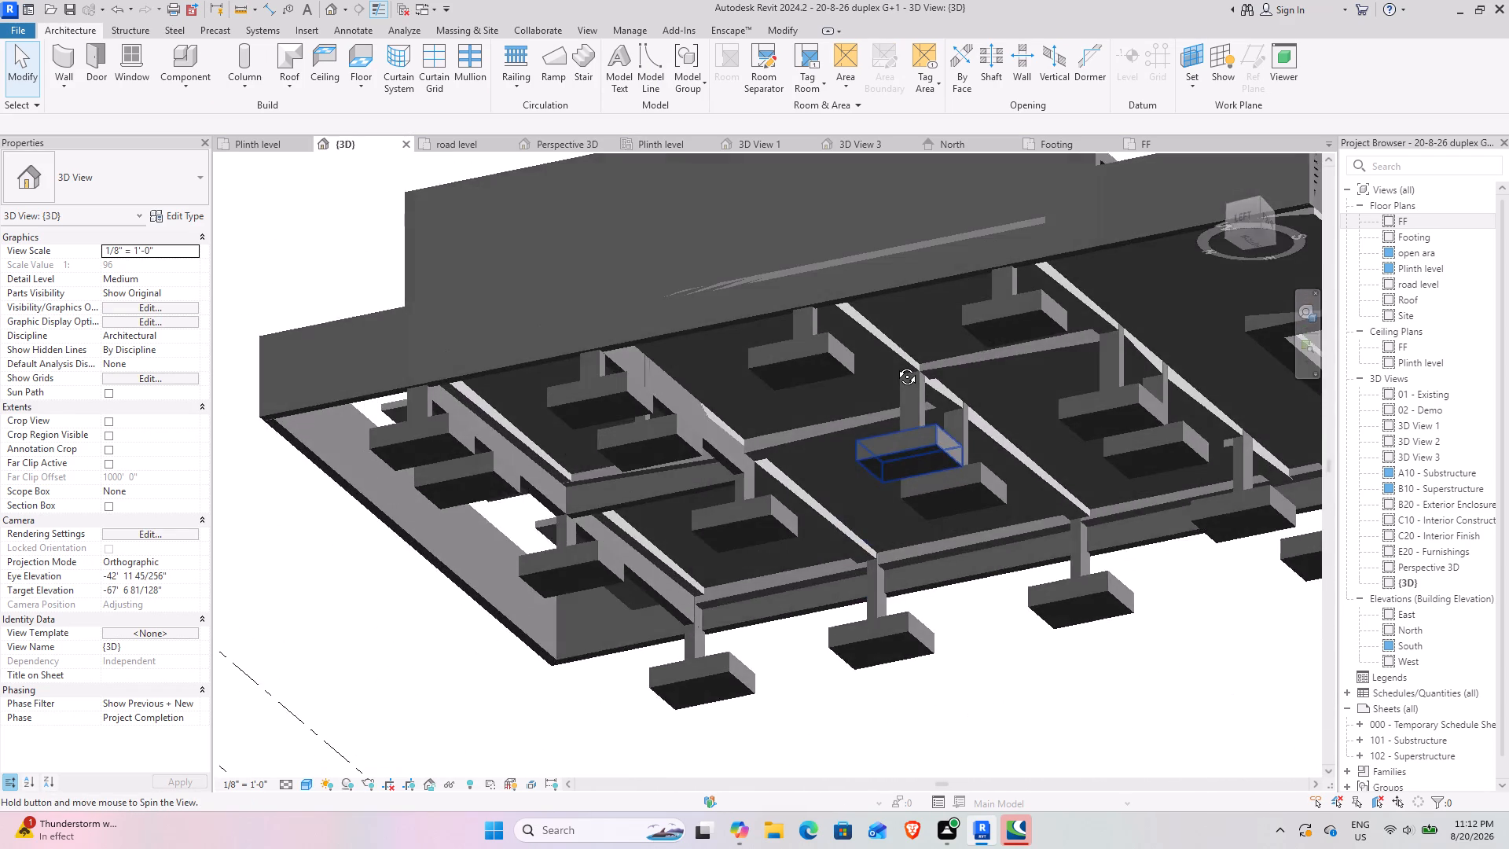
{"action": "middle_click_drag", "start_coordinate": [895, 365], "coordinate": [821, 410], "text": "shift"}
{"action": "middle_click_drag", "start_coordinate": [952, 504], "coordinate": [787, 366]}
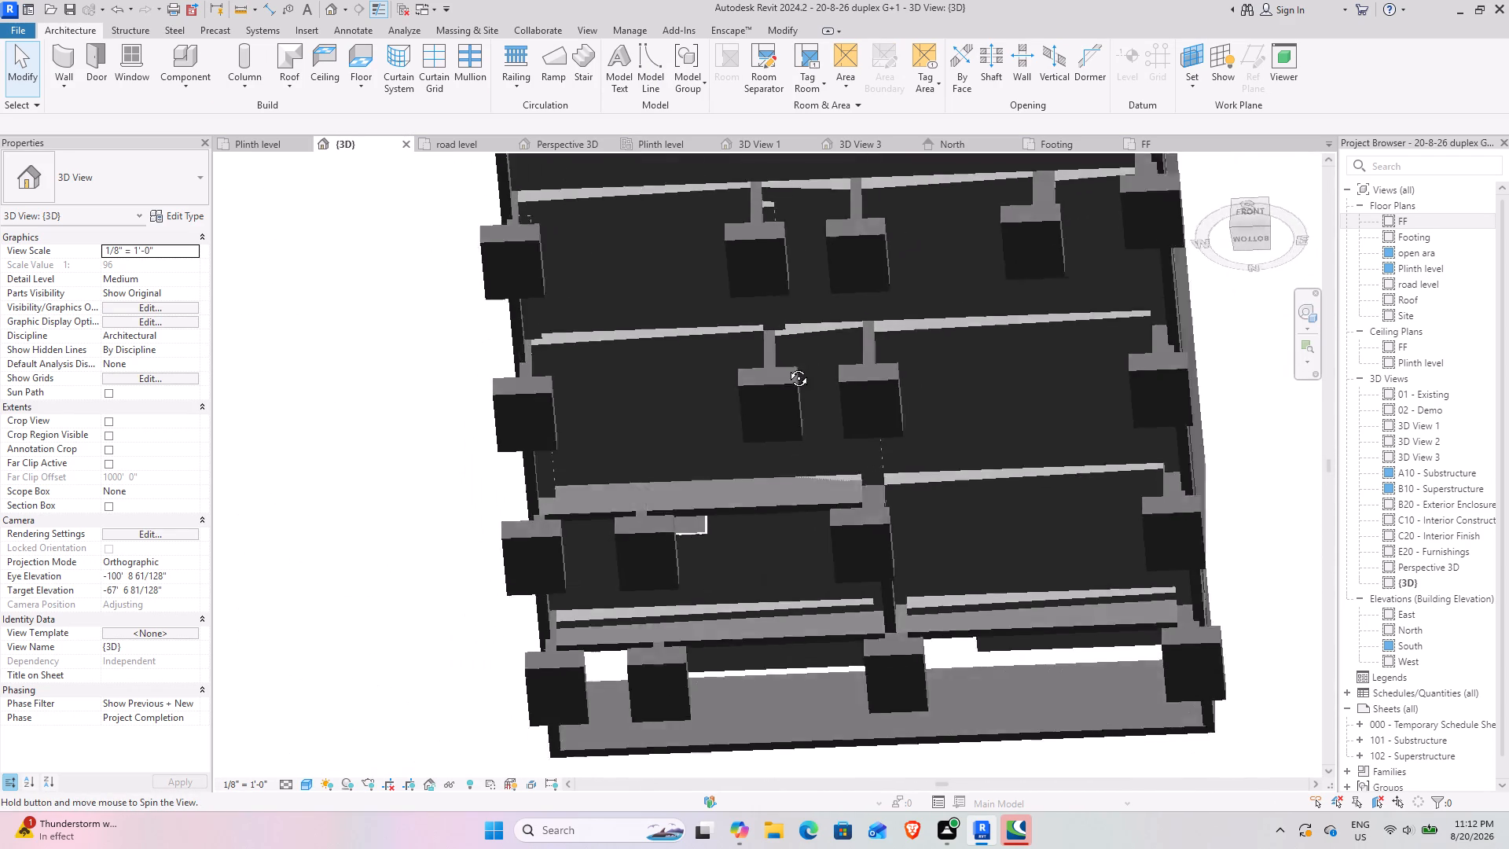
{"action": "middle_click_drag", "start_coordinate": [787, 366], "coordinate": [778, 472]}
{"action": "middle_click_drag", "start_coordinate": [802, 494], "coordinate": [908, 420], "text": "shift"}
{"action": "middle_click_drag", "start_coordinate": [942, 514], "coordinate": [914, 577]}
{"action": "middle_click_drag", "start_coordinate": [906, 627], "coordinate": [877, 650], "text": "shift"}
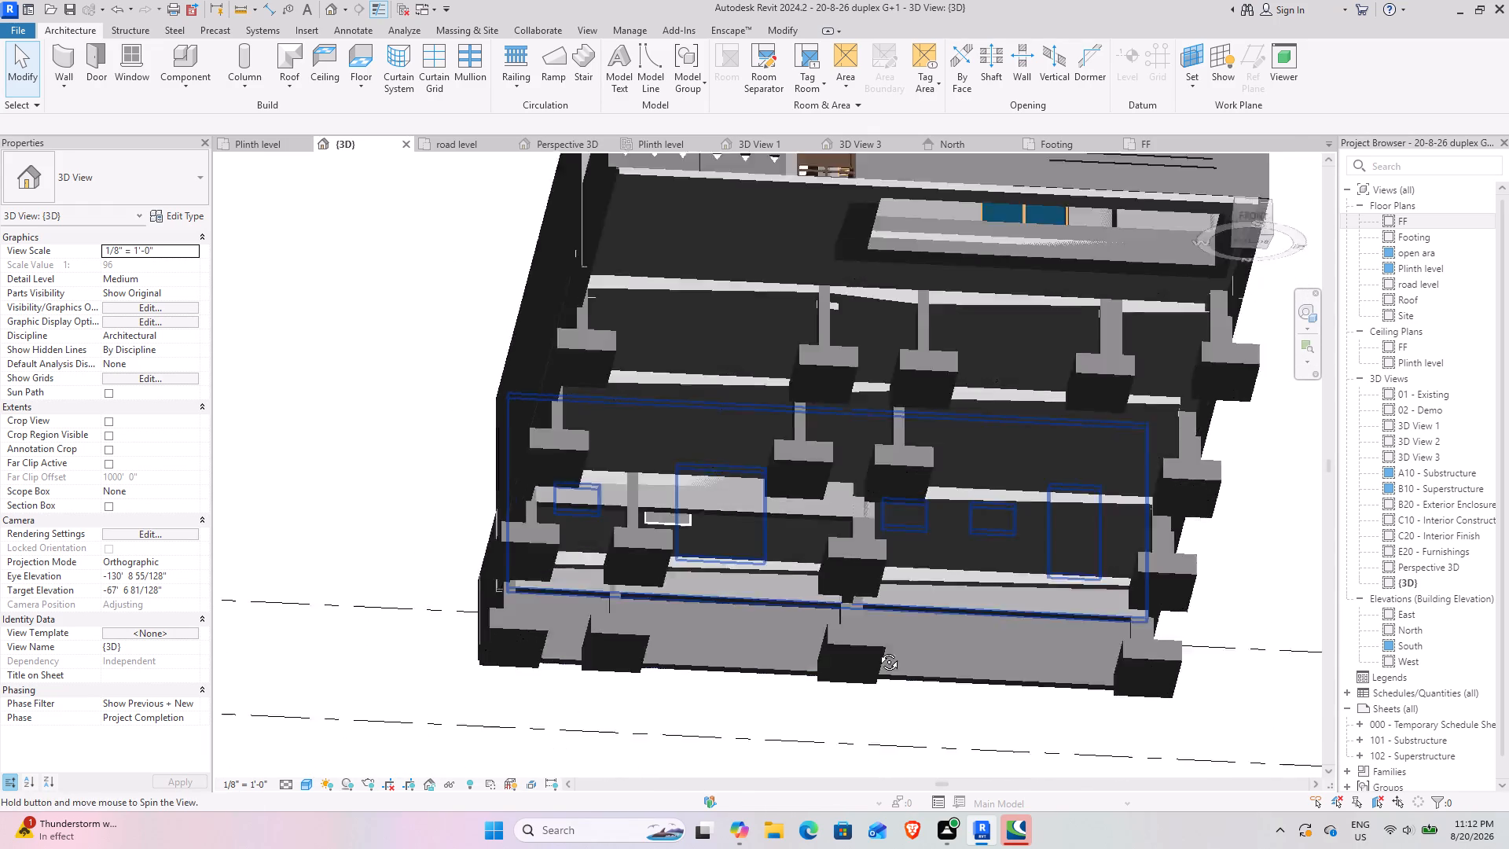
{"action": "middle_click_drag", "start_coordinate": [877, 650], "coordinate": [868, 669], "text": "shift"}
{"action": "middle_click_drag", "start_coordinate": [754, 631], "coordinate": [936, 674], "text": "shift"}
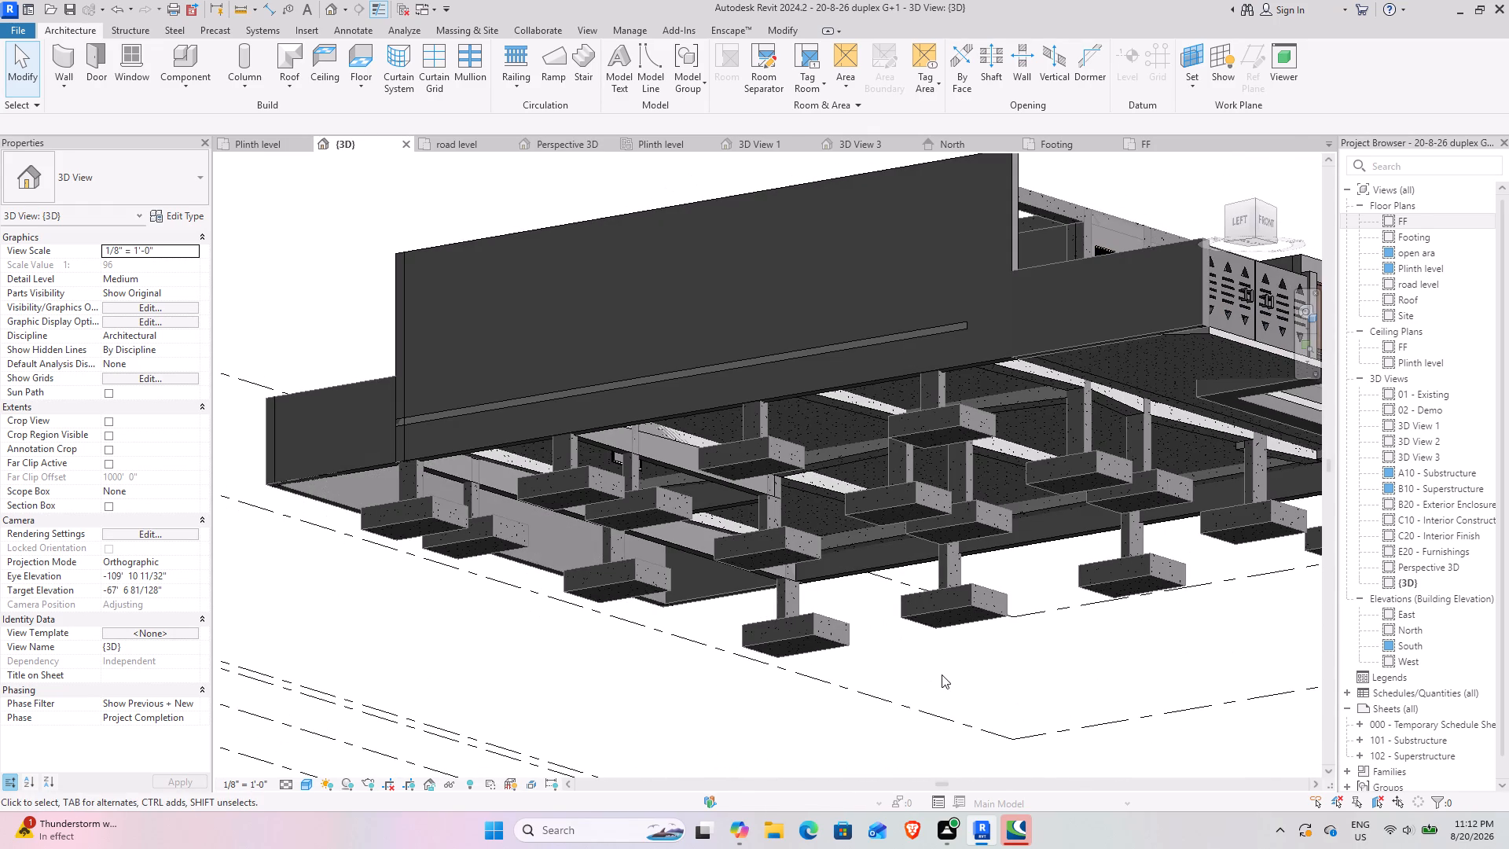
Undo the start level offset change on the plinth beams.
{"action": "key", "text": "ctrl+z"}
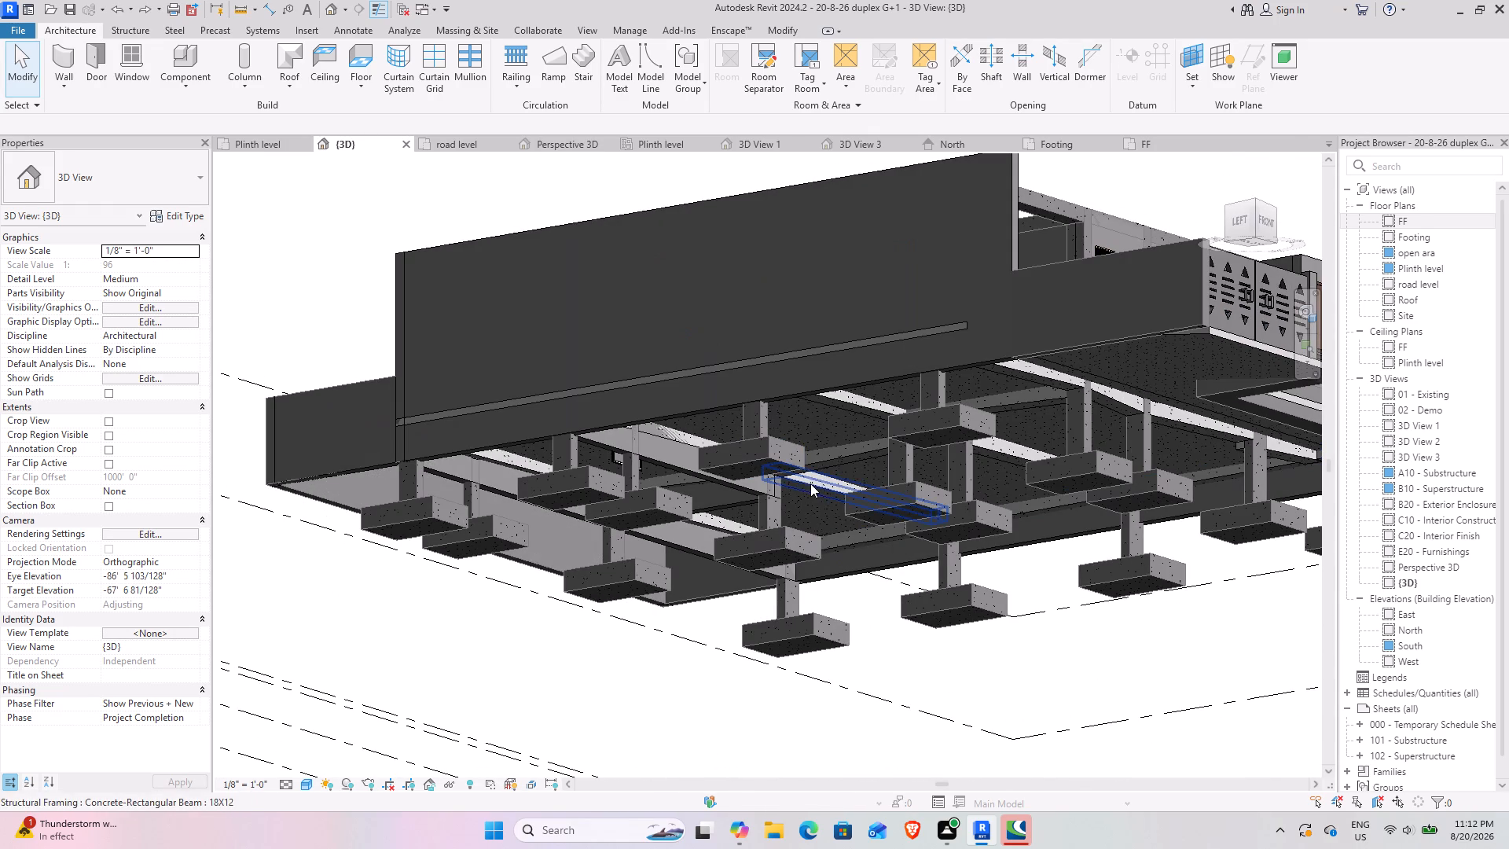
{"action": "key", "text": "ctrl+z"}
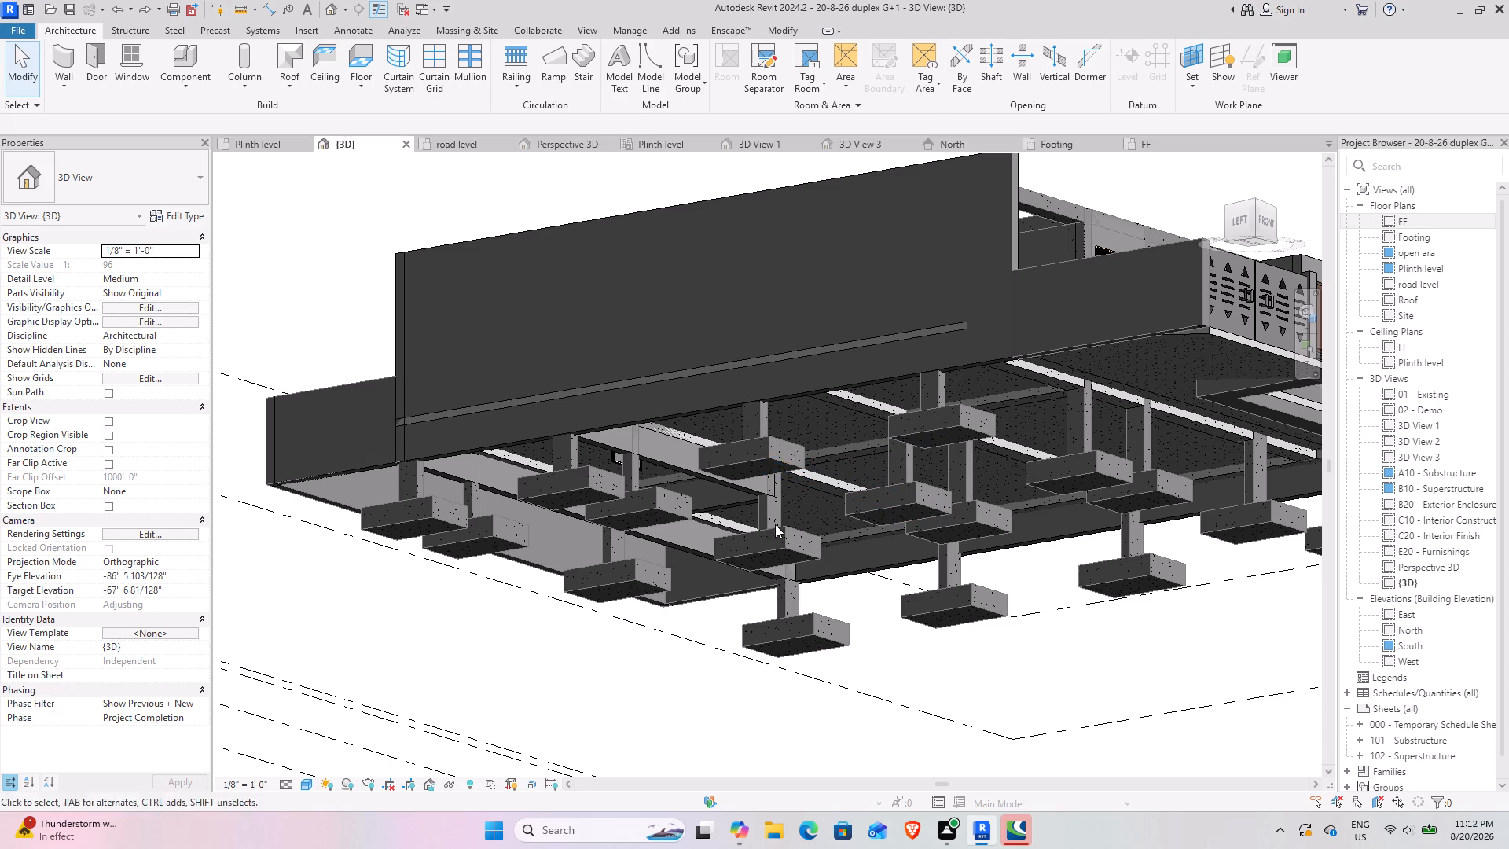
Reselect all 18X12 concrete beams, exclude the upper ones in the North elevation, and set the plinth beams' y offset value to -6".
{"action": "left_click", "coordinate": [1048, 380]}
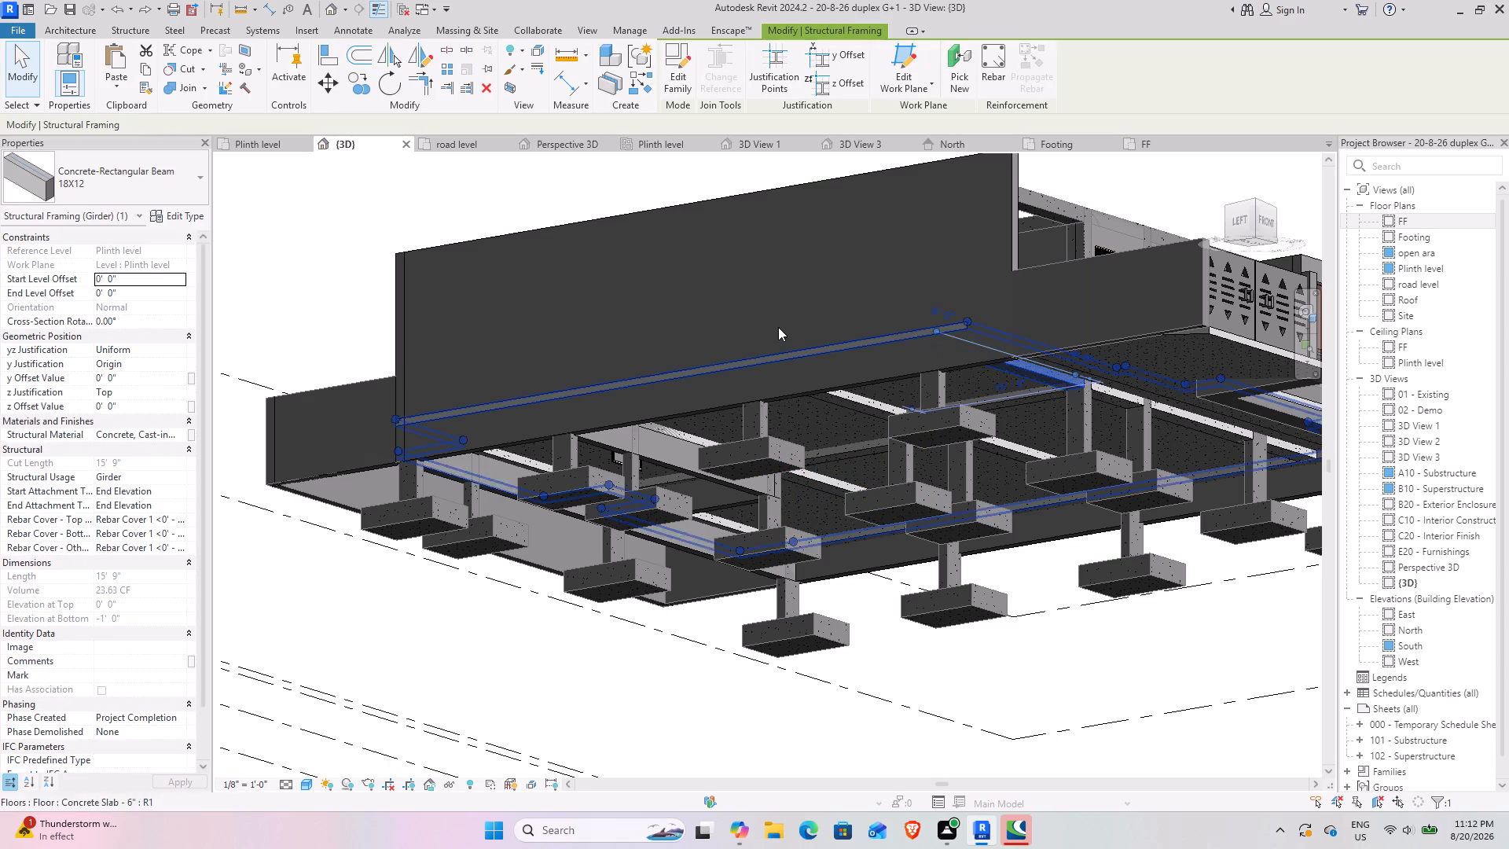
{"action": "type", "text": "sa"}
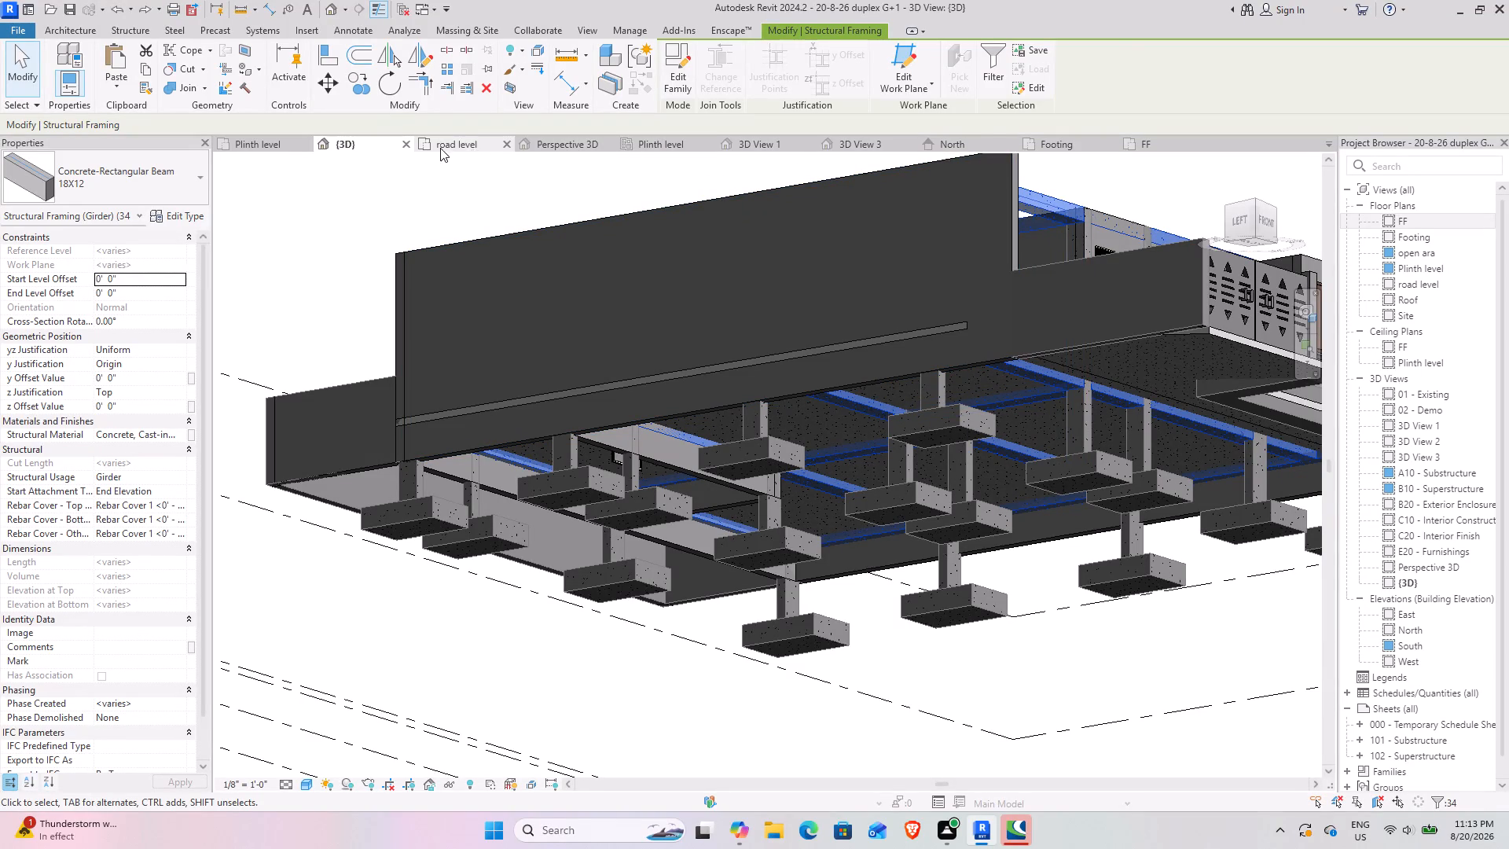
{"action": "left_click", "coordinate": [940, 144]}
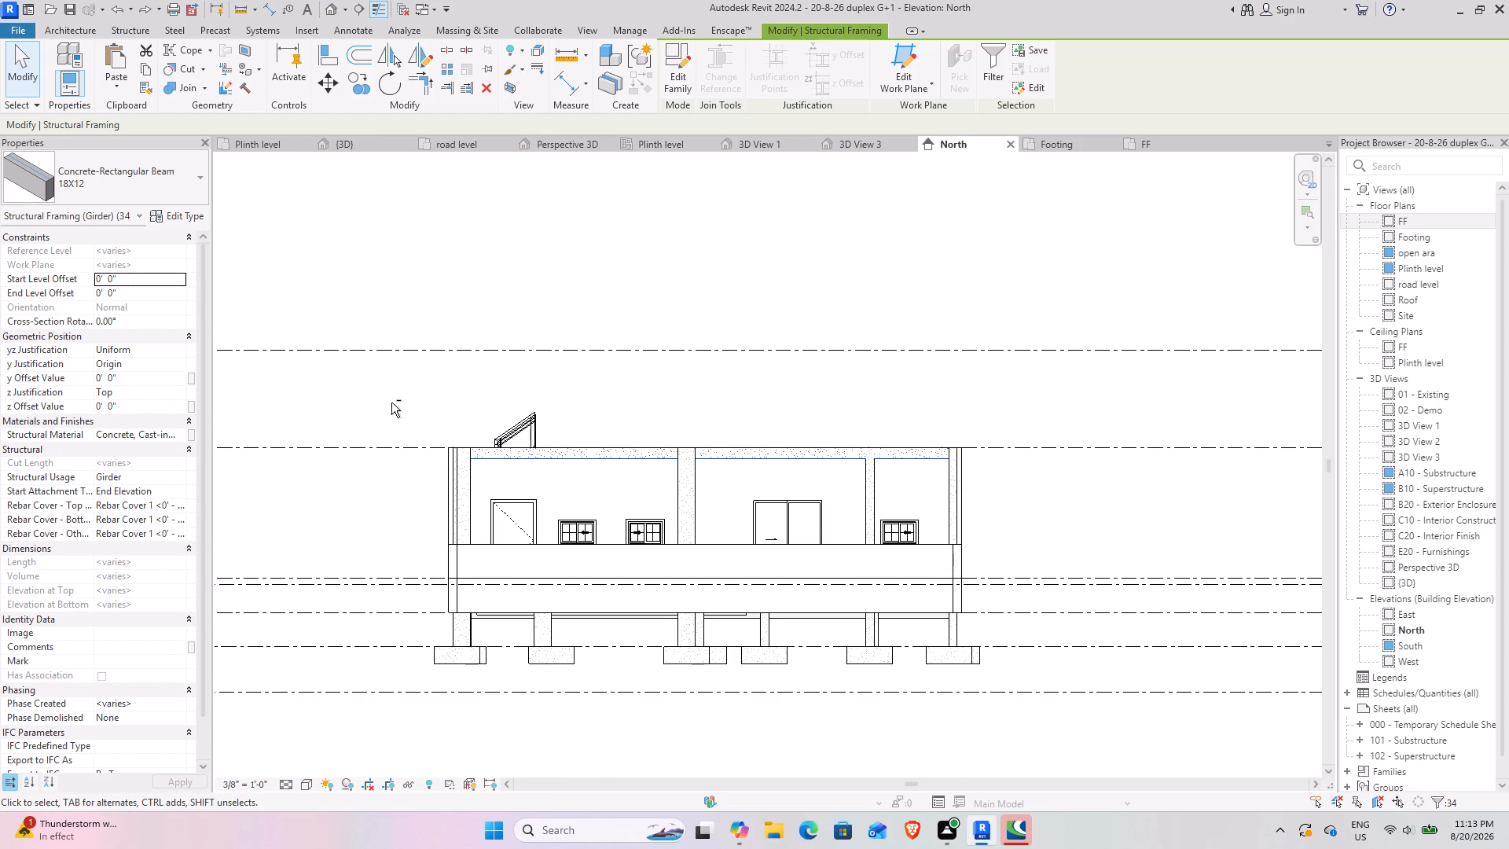
{"action": "left_click_drag", "start_coordinate": [391, 402], "coordinate": [1054, 490], "text": "shift"}
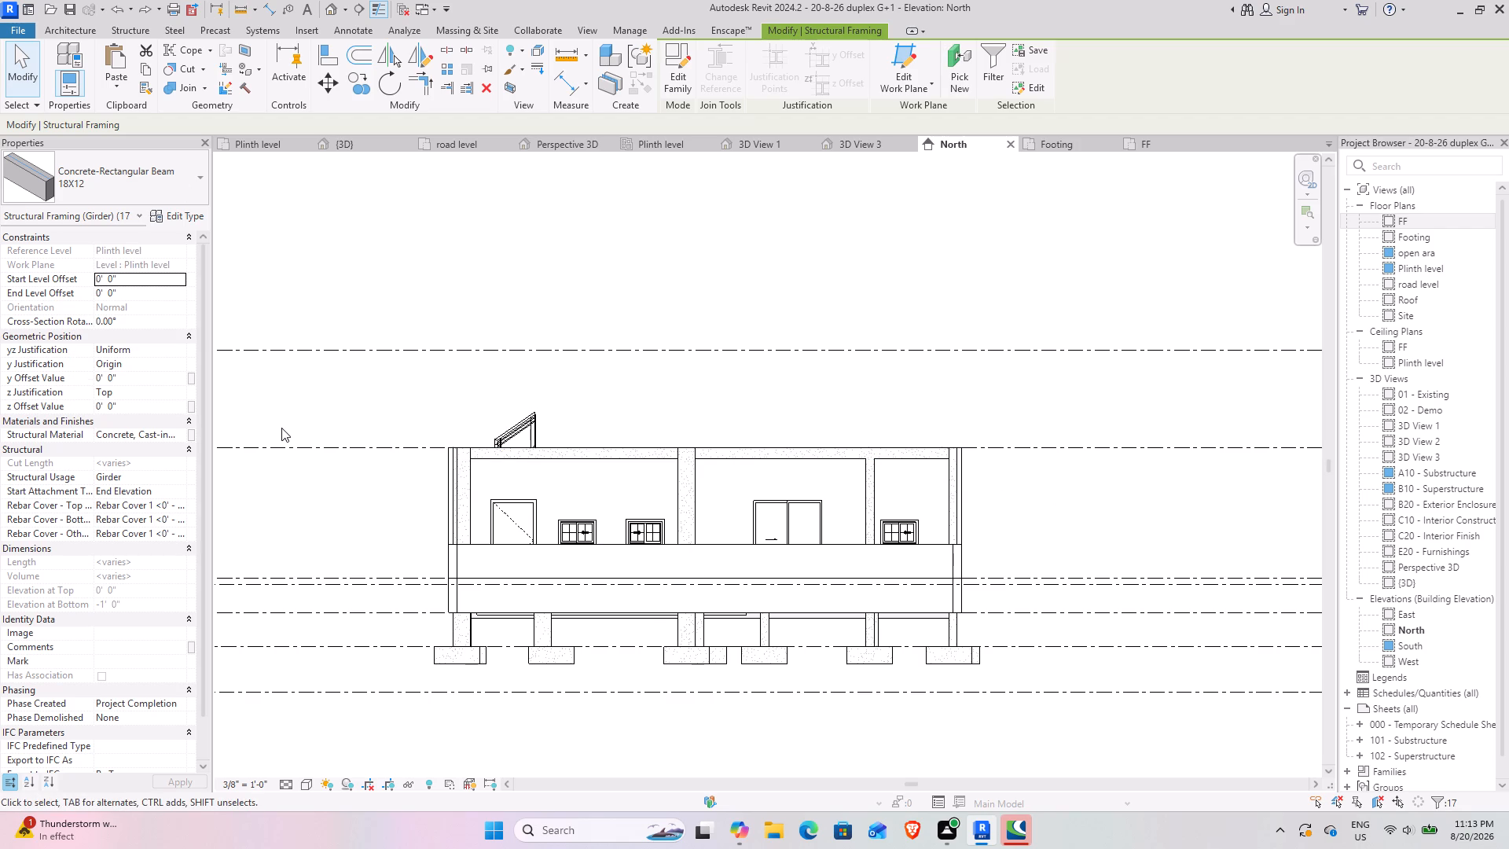
{"action": "left_click", "coordinate": [142, 377]}
{"action": "type", "text": "-6\""}
{"action": "key", "text": "Return"}
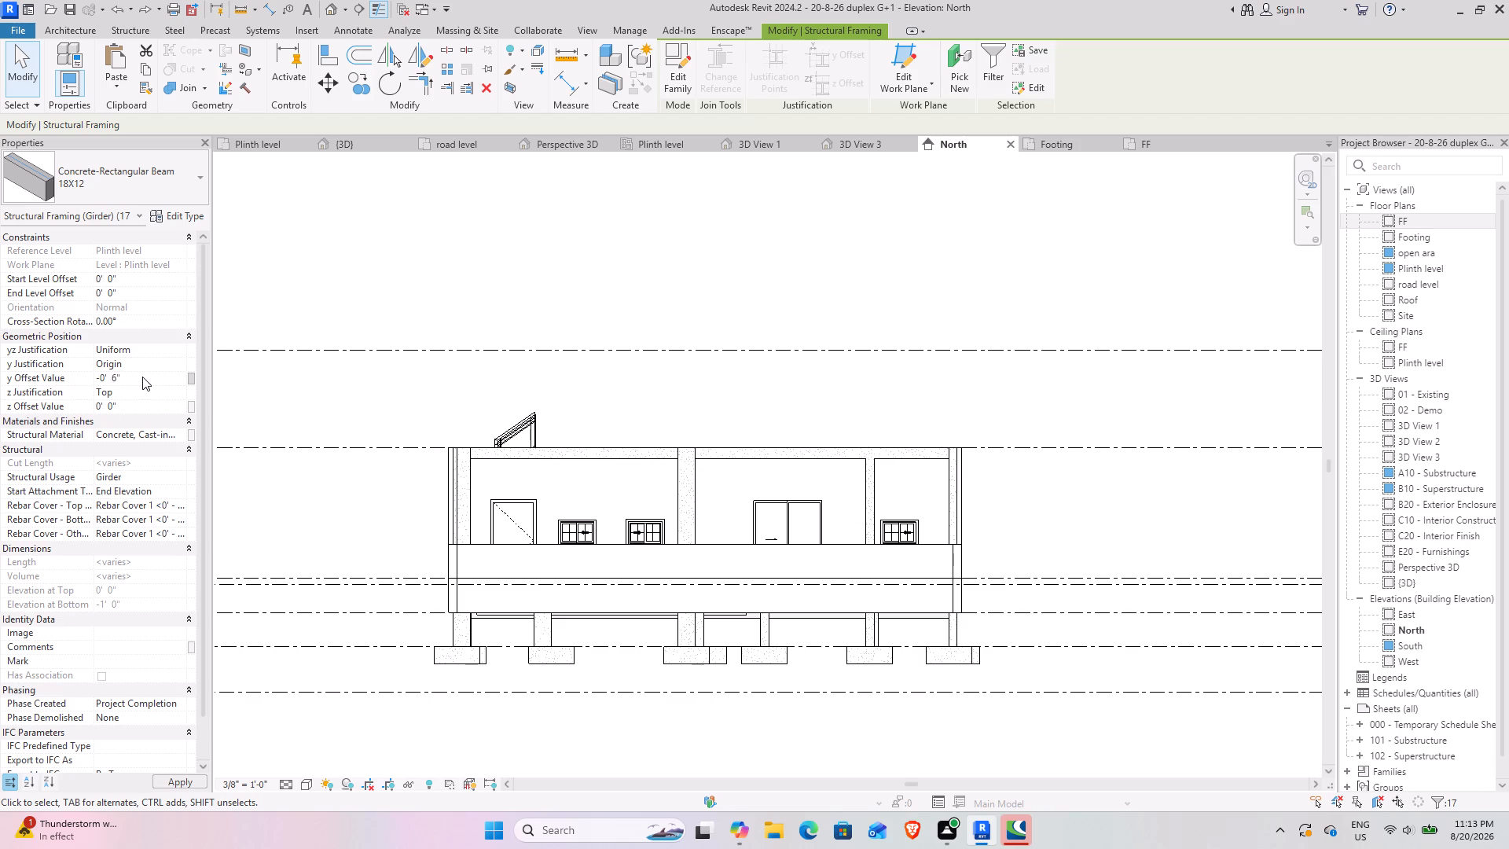
Return to the {3D} view and examine the plinth beams, especially the front beam at the porch floor.
{"action": "left_click", "coordinate": [337, 143]}
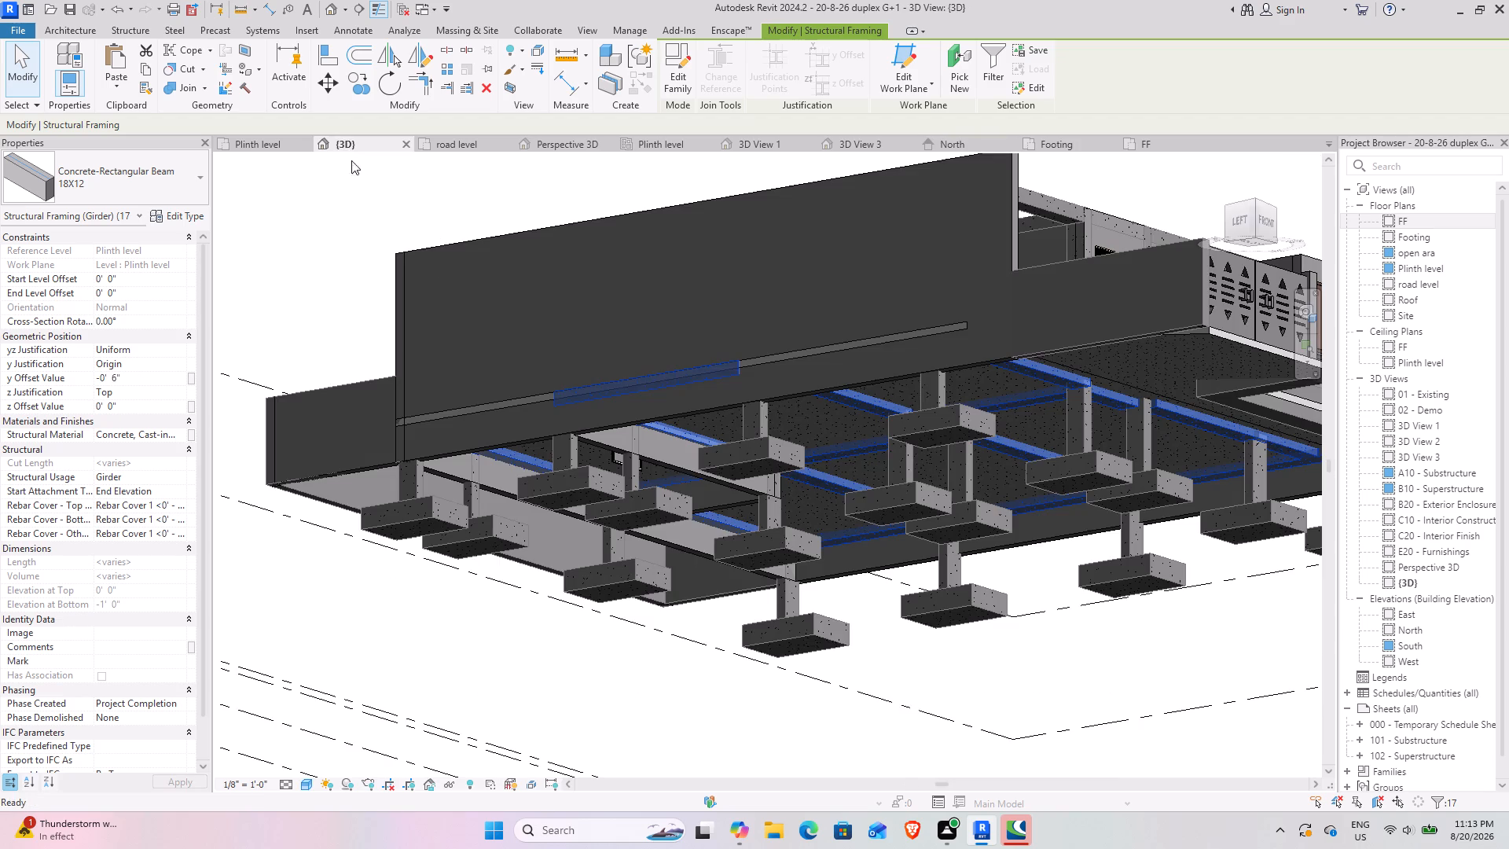
{"action": "middle_click_drag", "start_coordinate": [873, 520], "coordinate": [873, 523], "text": "shift"}
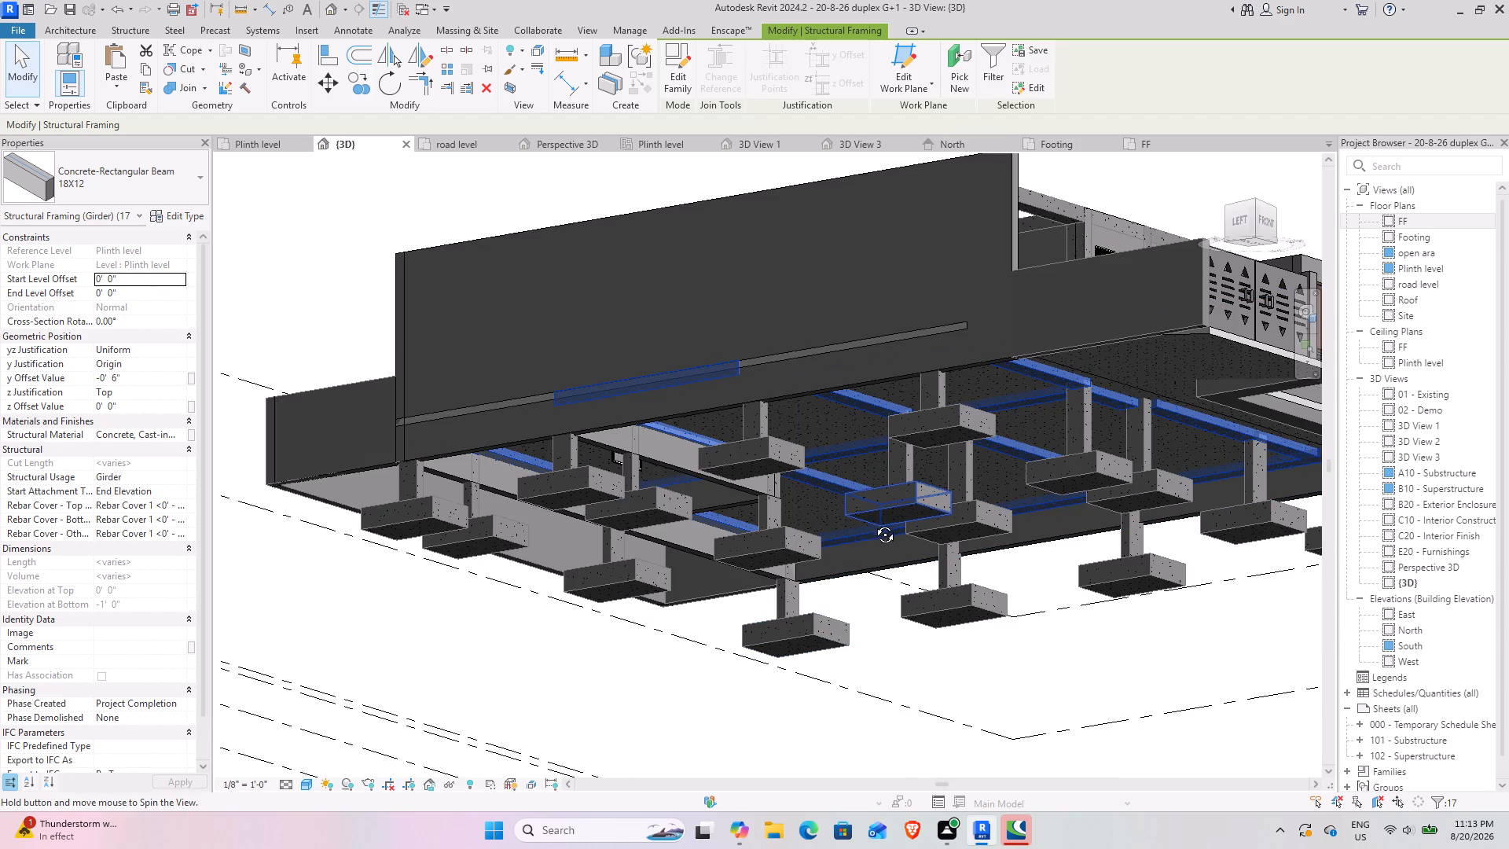
{"action": "middle_click_drag", "start_coordinate": [873, 523], "coordinate": [769, 649], "text": "shift"}
{"action": "middle_click_drag", "start_coordinate": [785, 623], "coordinate": [743, 736], "text": "shift"}
{"action": "middle_click_drag", "start_coordinate": [740, 727], "coordinate": [761, 698], "text": "shift"}
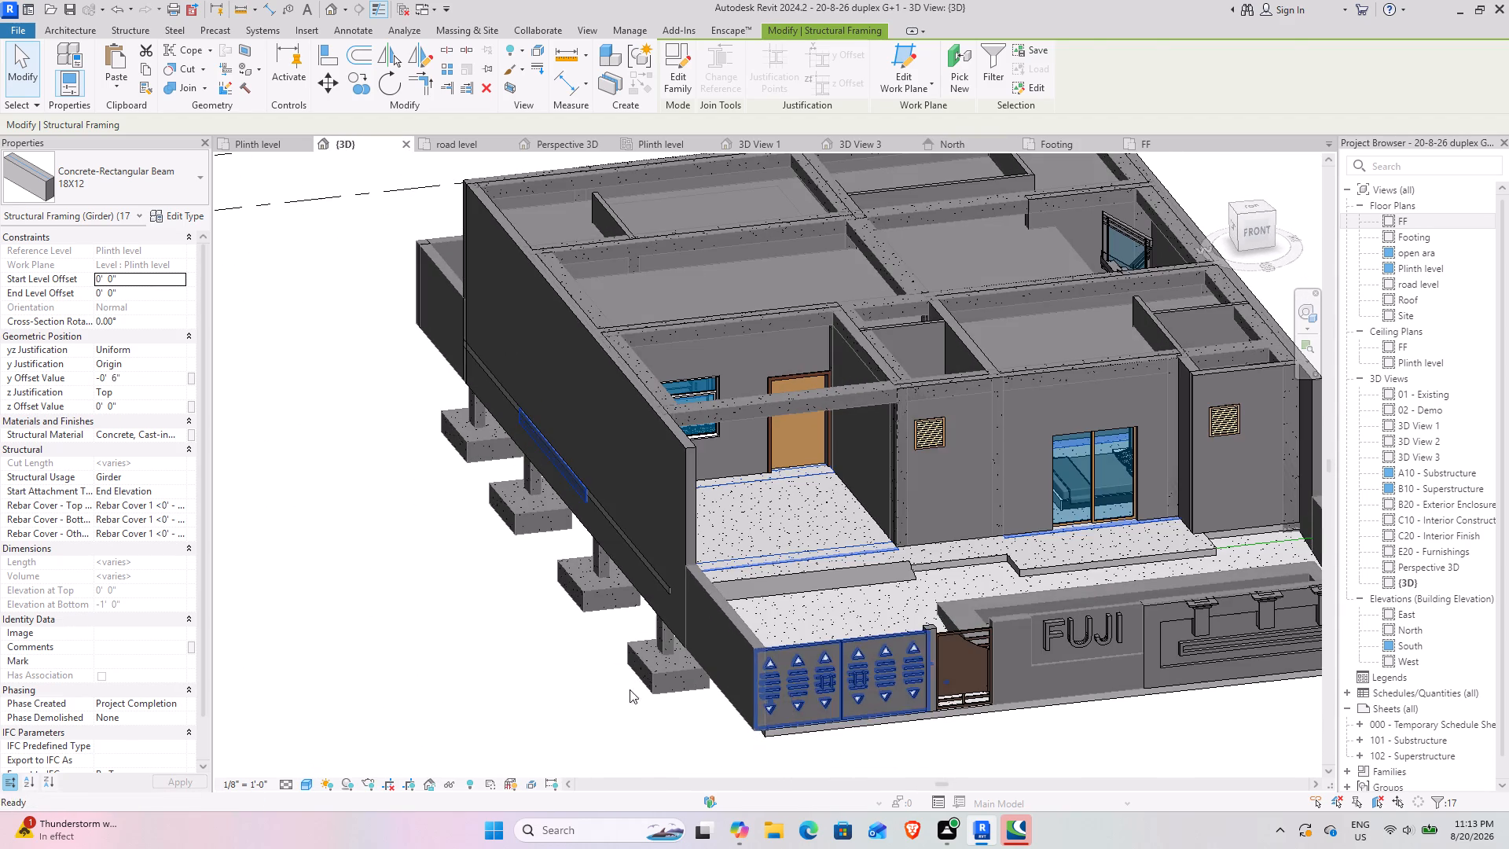
{"action": "left_click", "coordinate": [472, 654]}
{"action": "middle_click_drag", "start_coordinate": [617, 656], "coordinate": [731, 571], "text": "shift"}
{"action": "middle_click_drag", "start_coordinate": [780, 593], "coordinate": [667, 645], "text": "shift"}
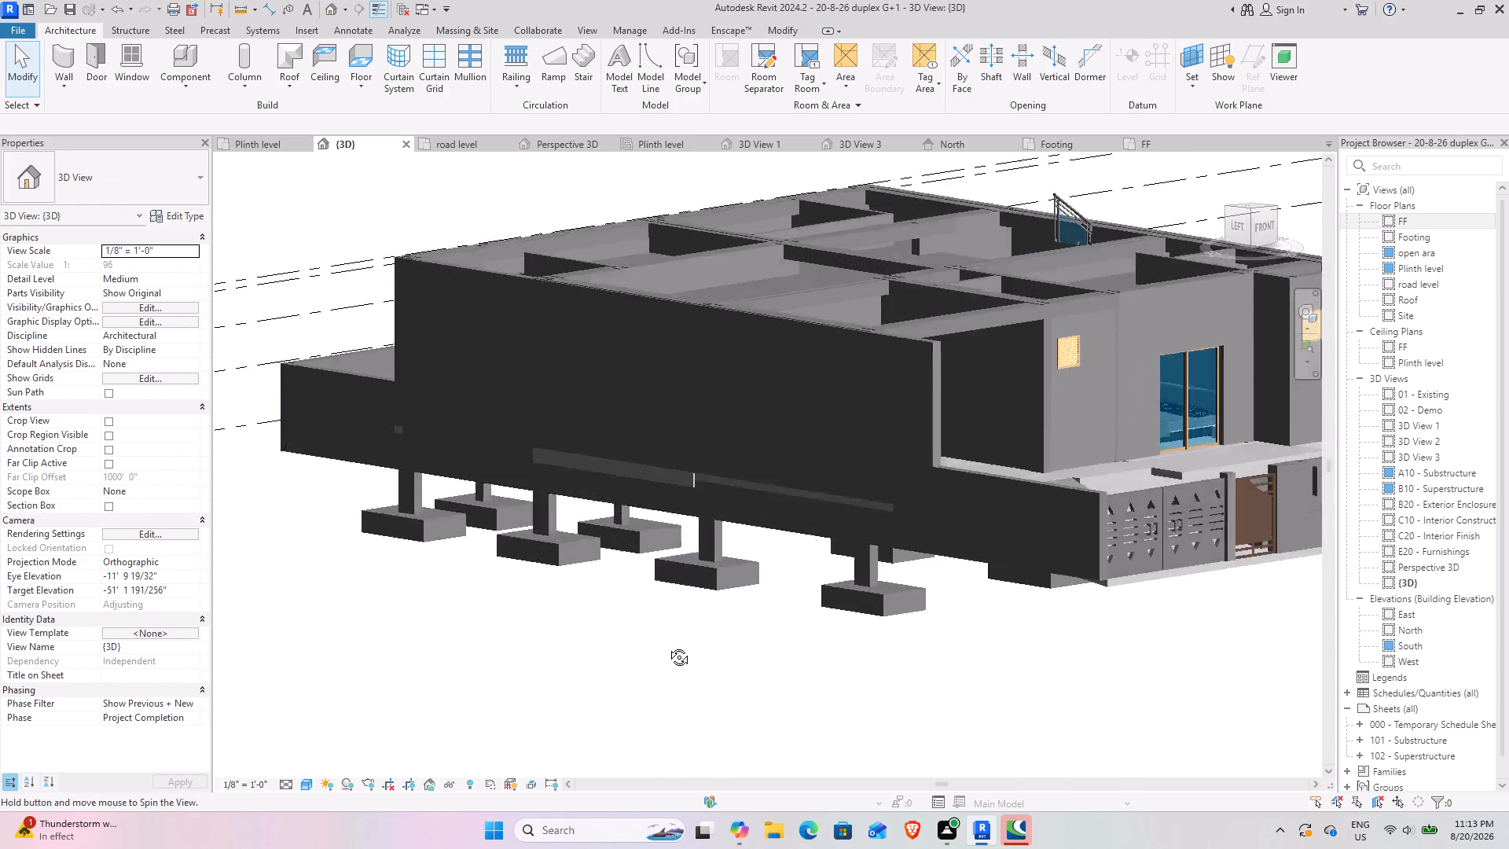
{"action": "middle_click_drag", "start_coordinate": [667, 645], "coordinate": [529, 701], "text": "shift"}
{"action": "left_click", "coordinate": [617, 520]}
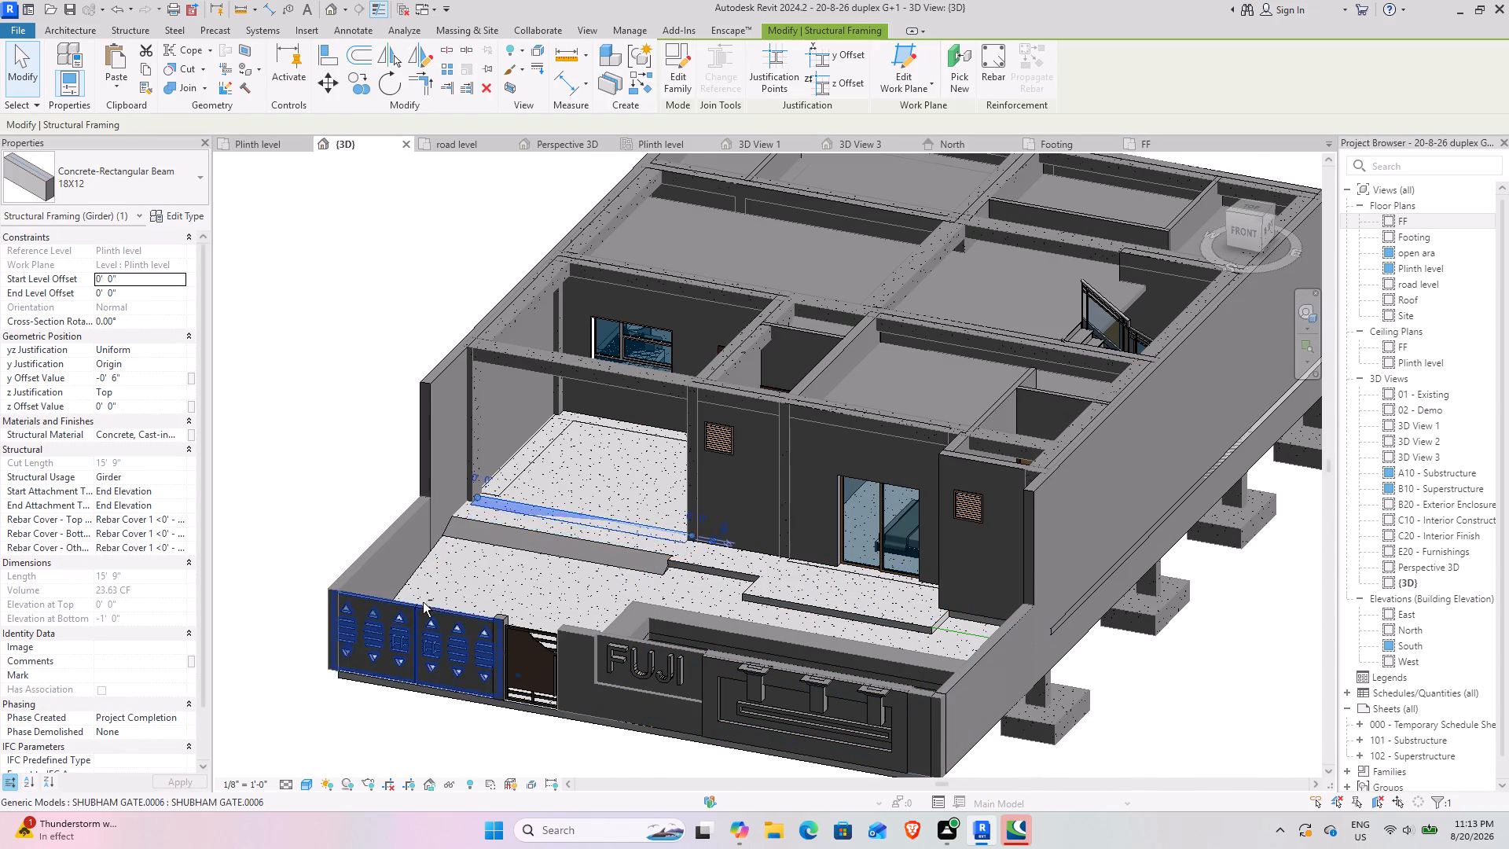
{"action": "middle_click_drag", "start_coordinate": [423, 602], "coordinate": [516, 554], "text": "shift"}
{"action": "scroll", "coordinate": [632, 472], "scroll_direction": "up", "scroll_amount": 4}
{"action": "middle_click_drag", "start_coordinate": [567, 547], "coordinate": [604, 533], "text": "shift"}
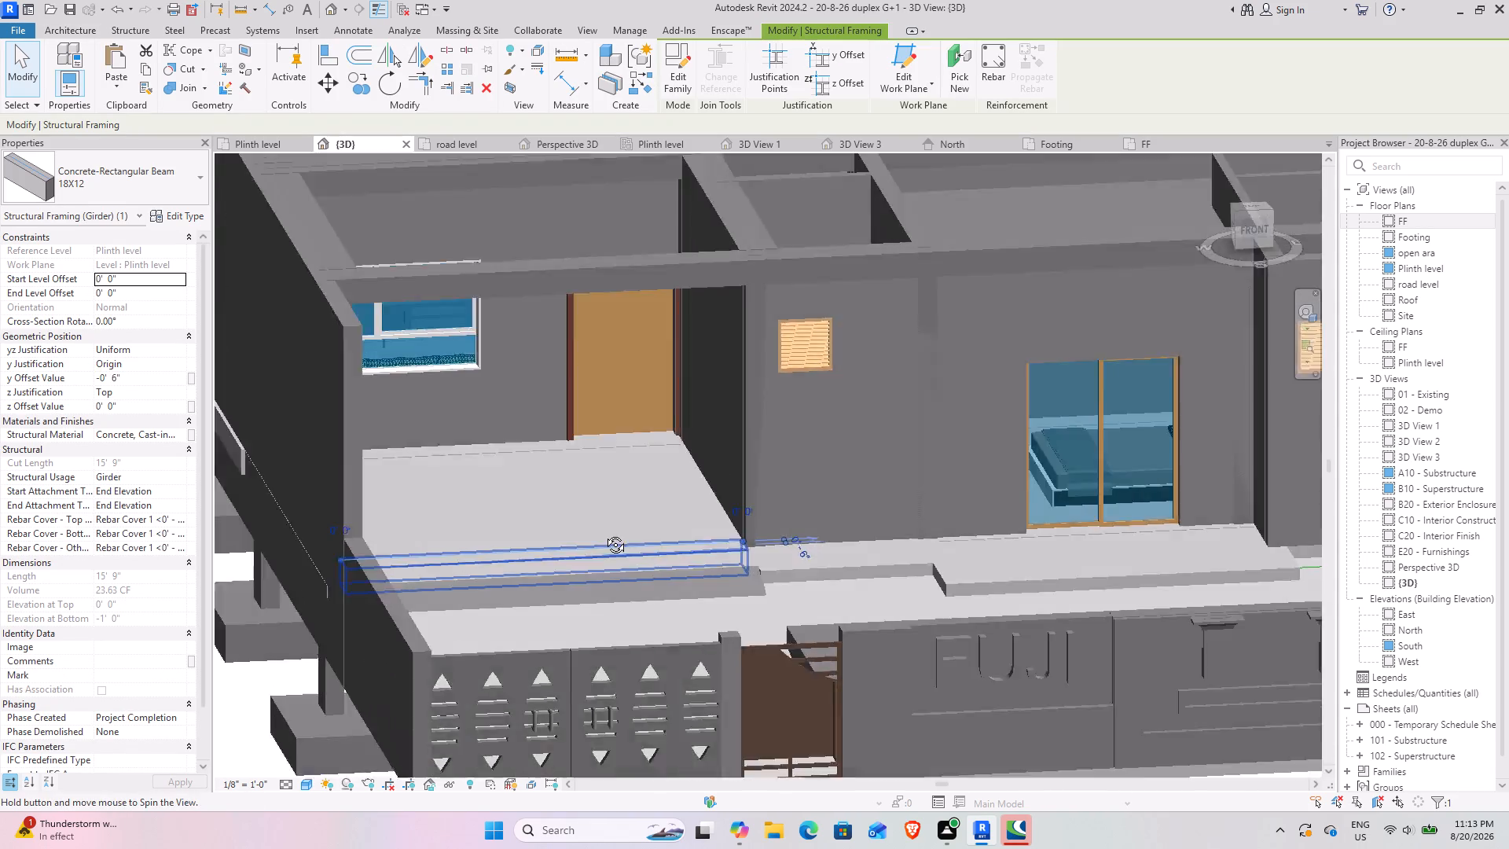
{"action": "middle_click_drag", "start_coordinate": [604, 533], "coordinate": [539, 562], "text": "shift"}
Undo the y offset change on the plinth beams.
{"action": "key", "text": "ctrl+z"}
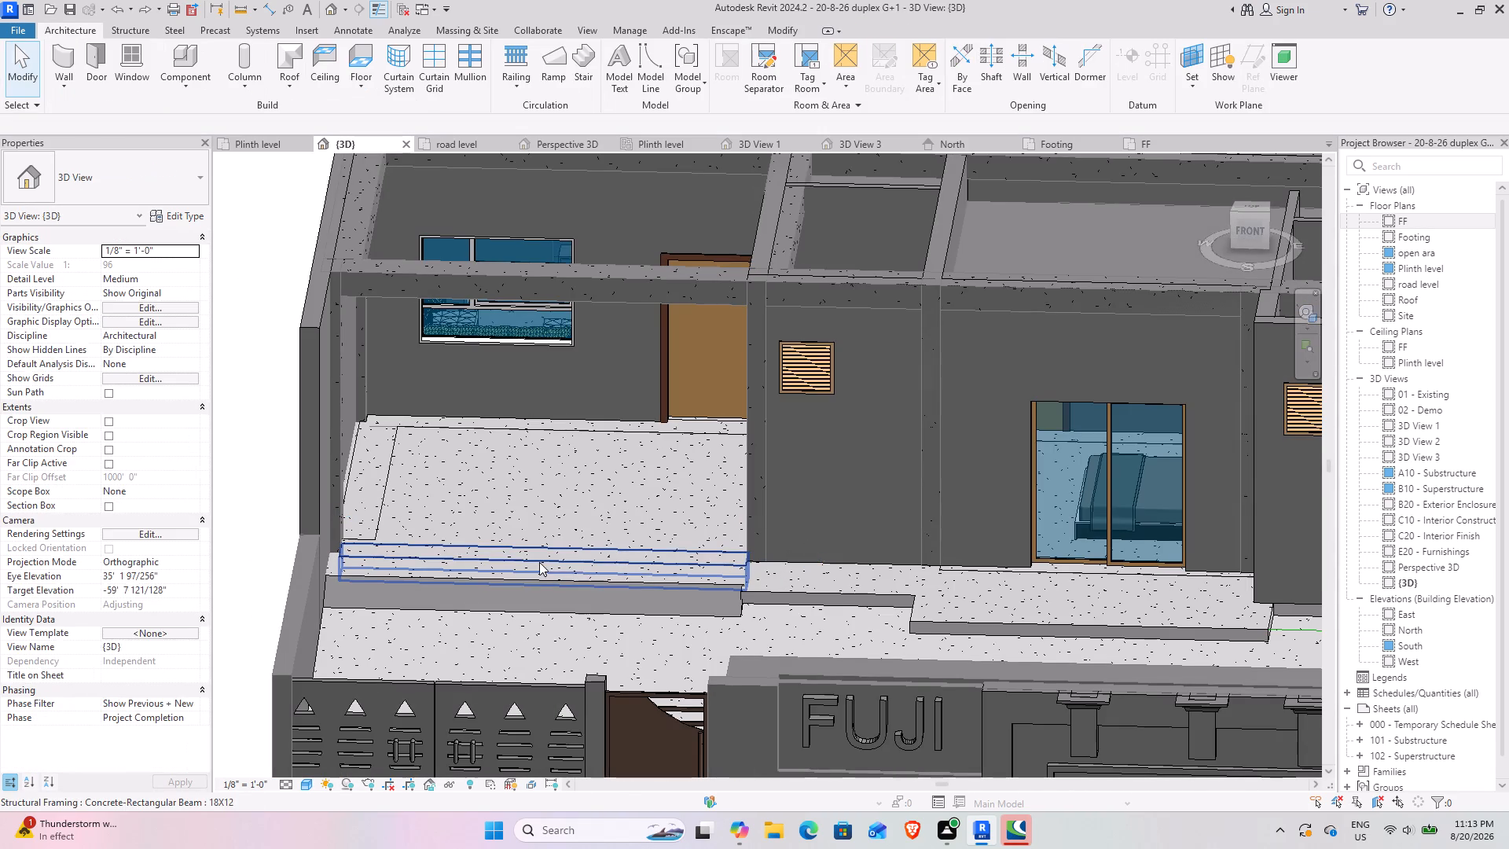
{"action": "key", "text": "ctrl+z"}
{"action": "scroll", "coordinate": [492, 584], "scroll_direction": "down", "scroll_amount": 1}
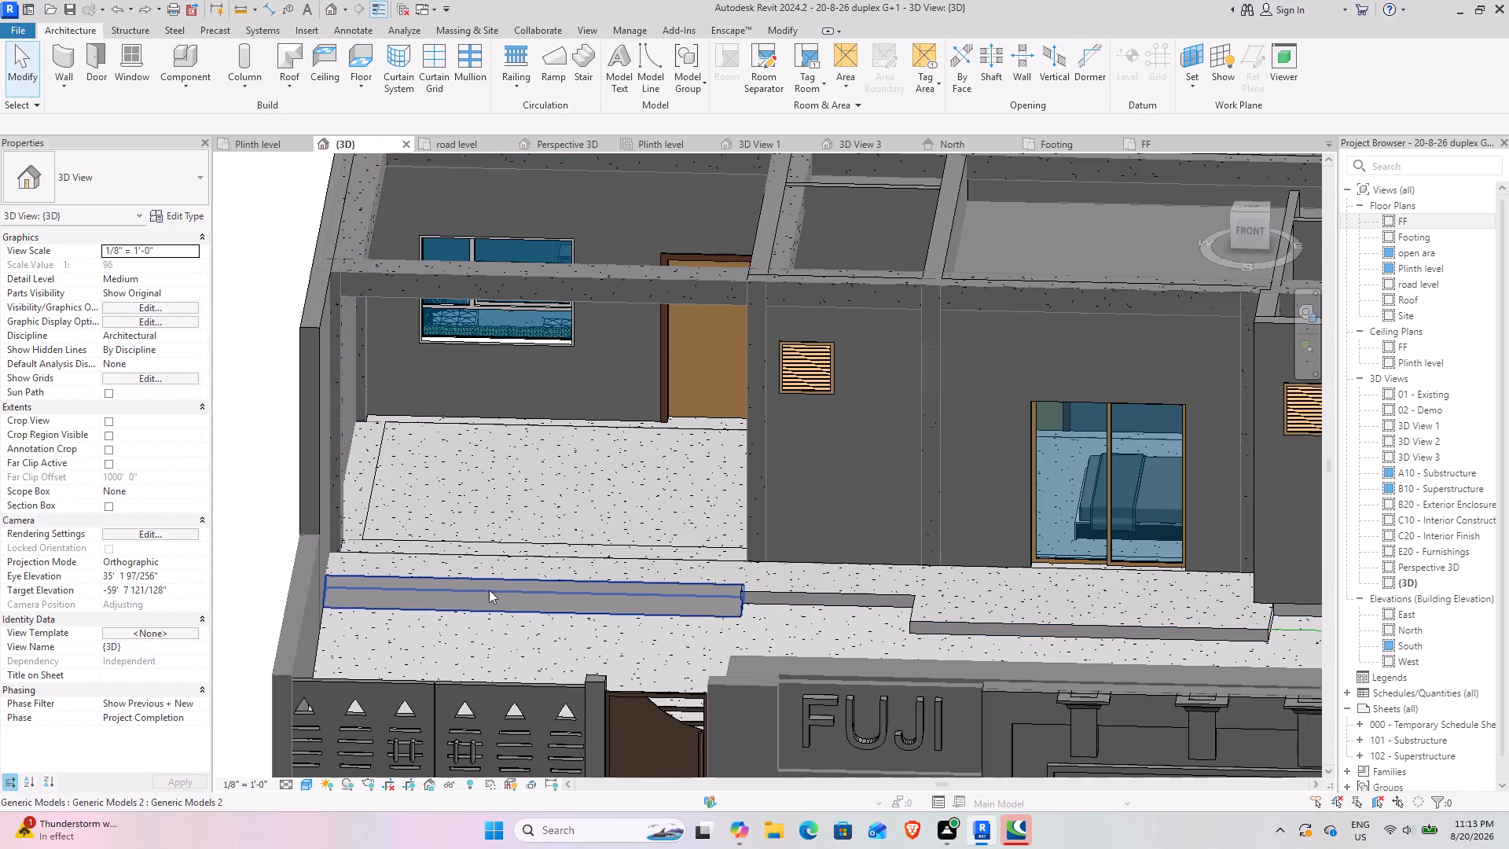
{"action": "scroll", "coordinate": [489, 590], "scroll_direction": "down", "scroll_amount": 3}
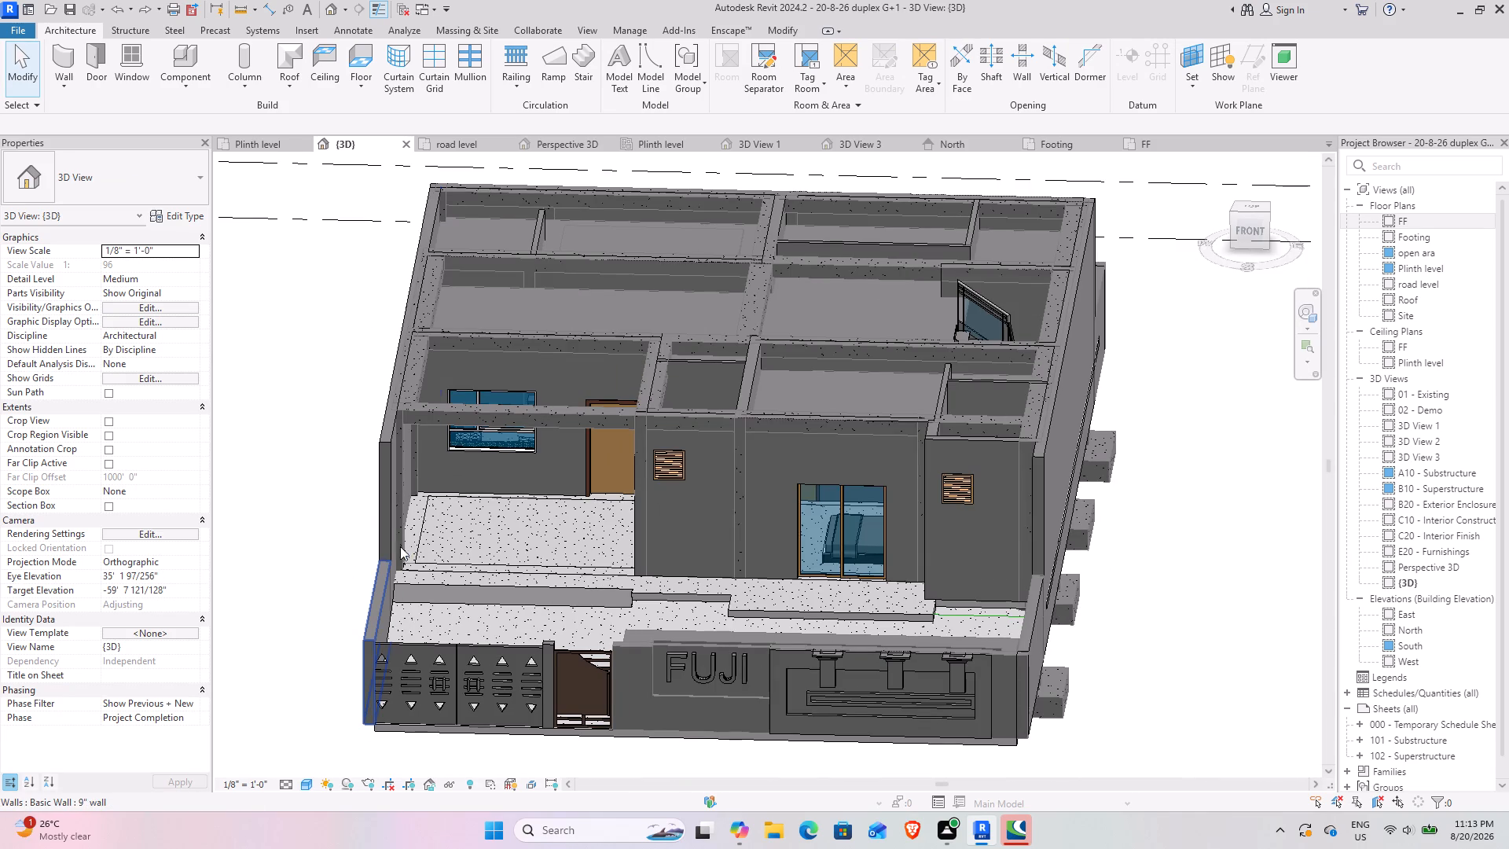
Select all 18X12 concrete beams, exclude the upper ones in the North elevation, and set the plinth beams' z offset value to -6".
{"action": "left_click", "coordinate": [490, 401]}
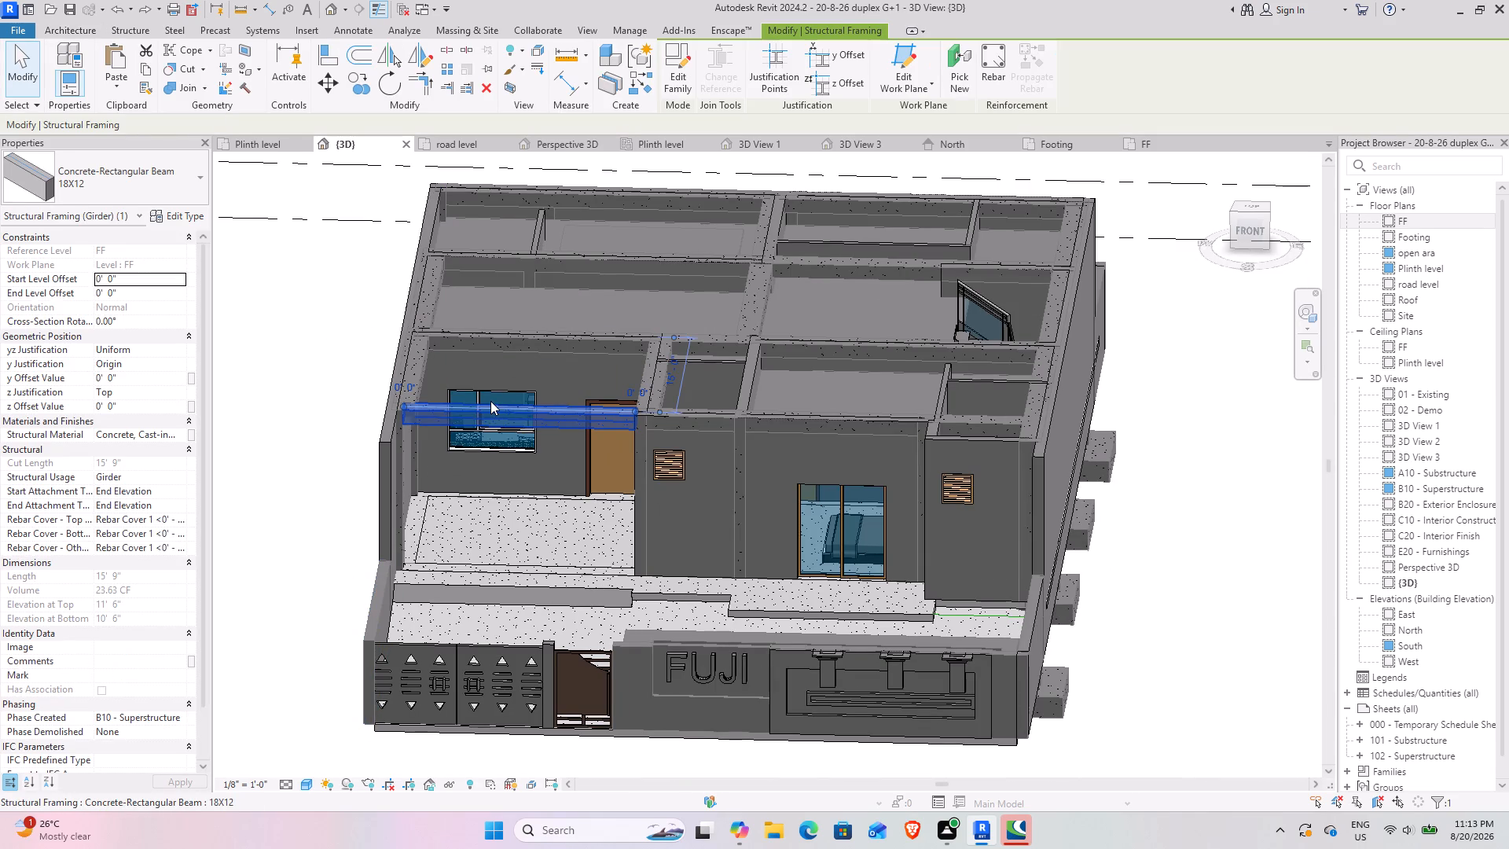
{"action": "type", "text": "sa"}
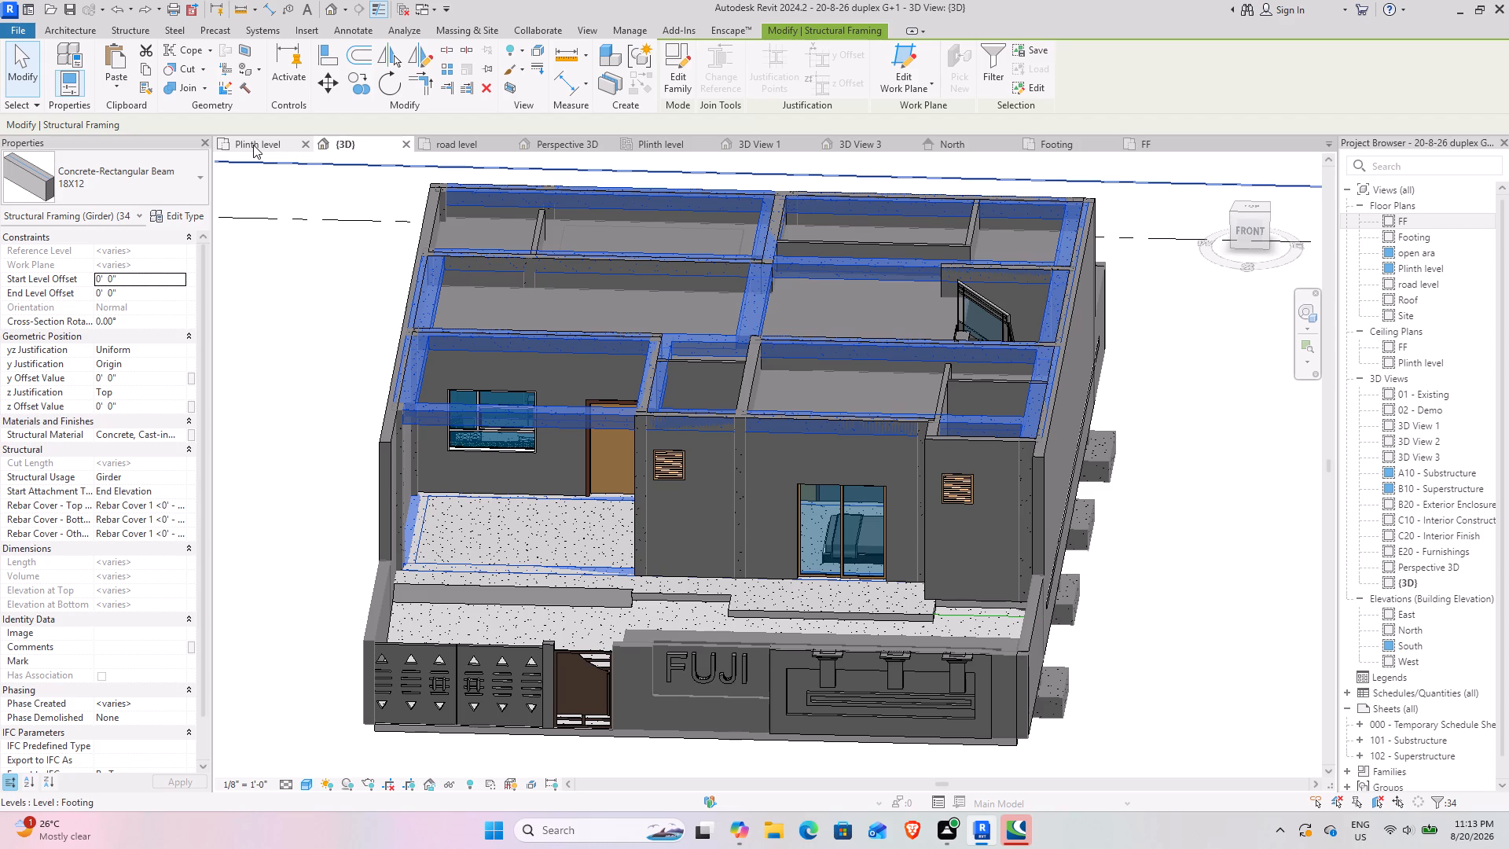
{"action": "left_click", "coordinate": [928, 149]}
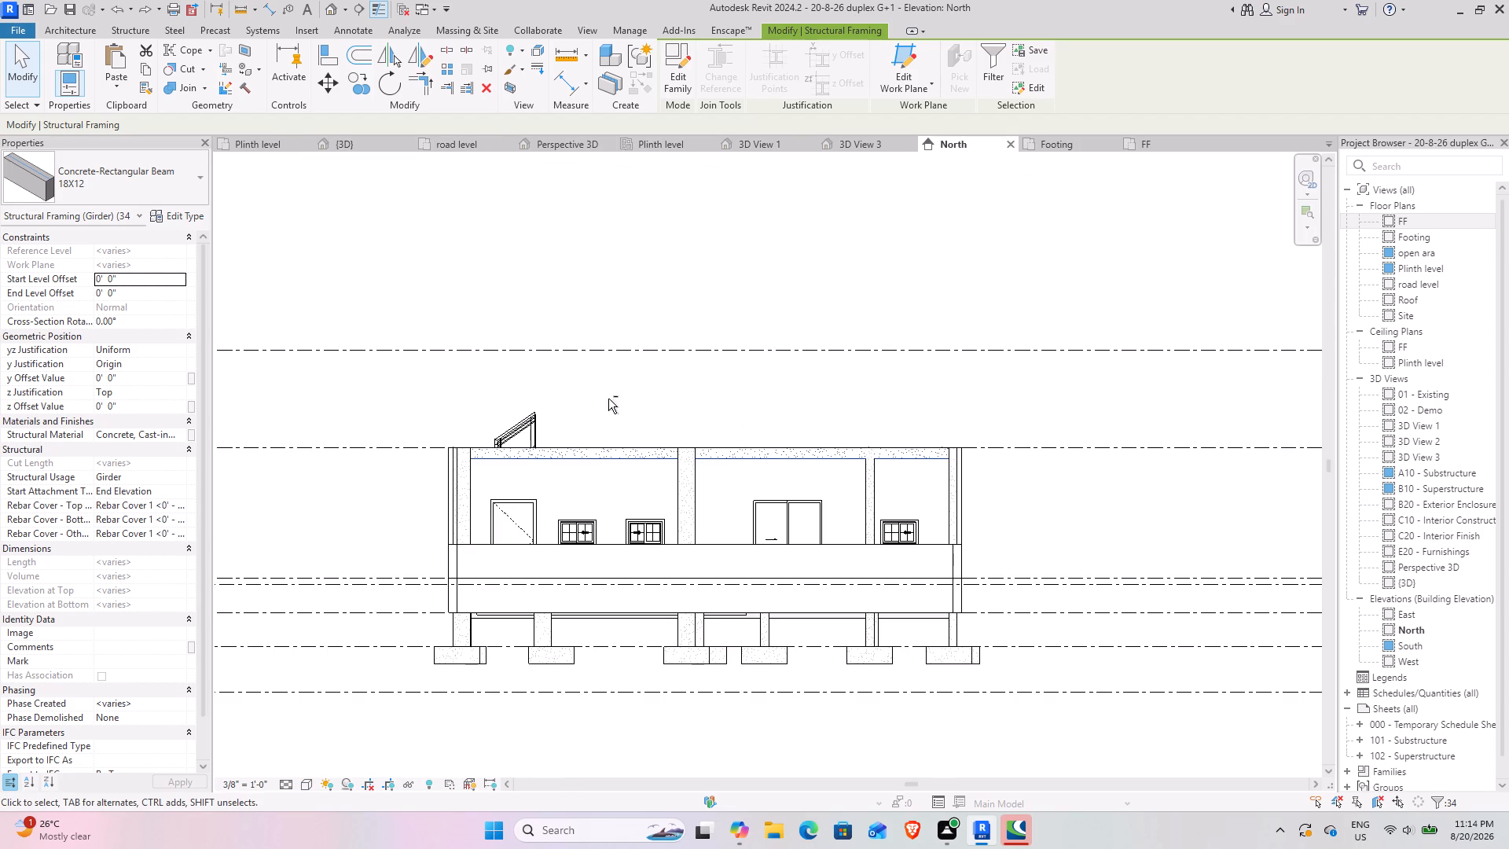
{"action": "left_click_drag", "start_coordinate": [386, 393], "coordinate": [1039, 502], "text": "shift"}
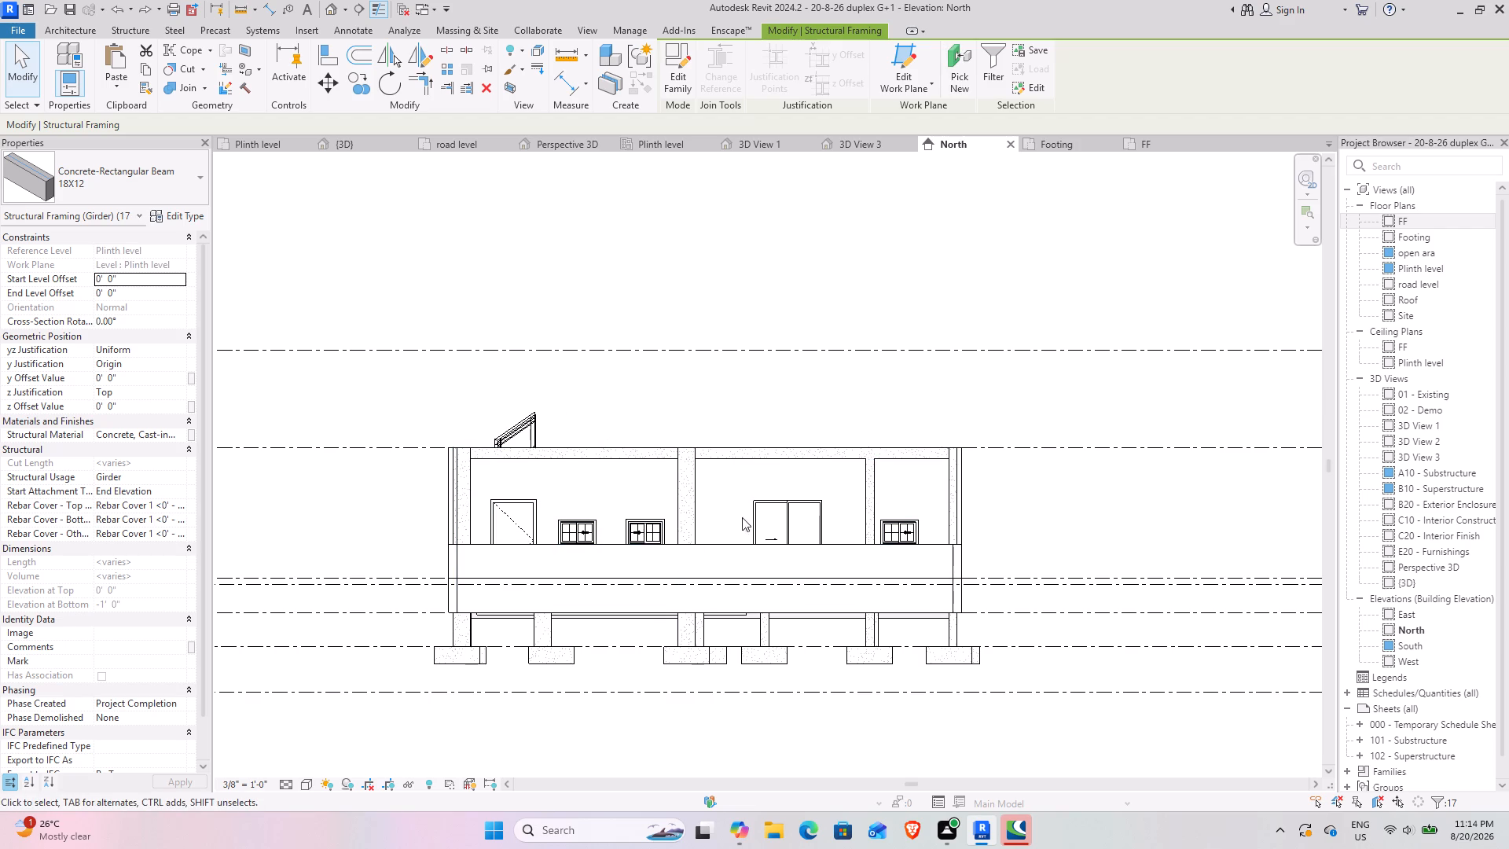
{"action": "left_click", "coordinate": [346, 148]}
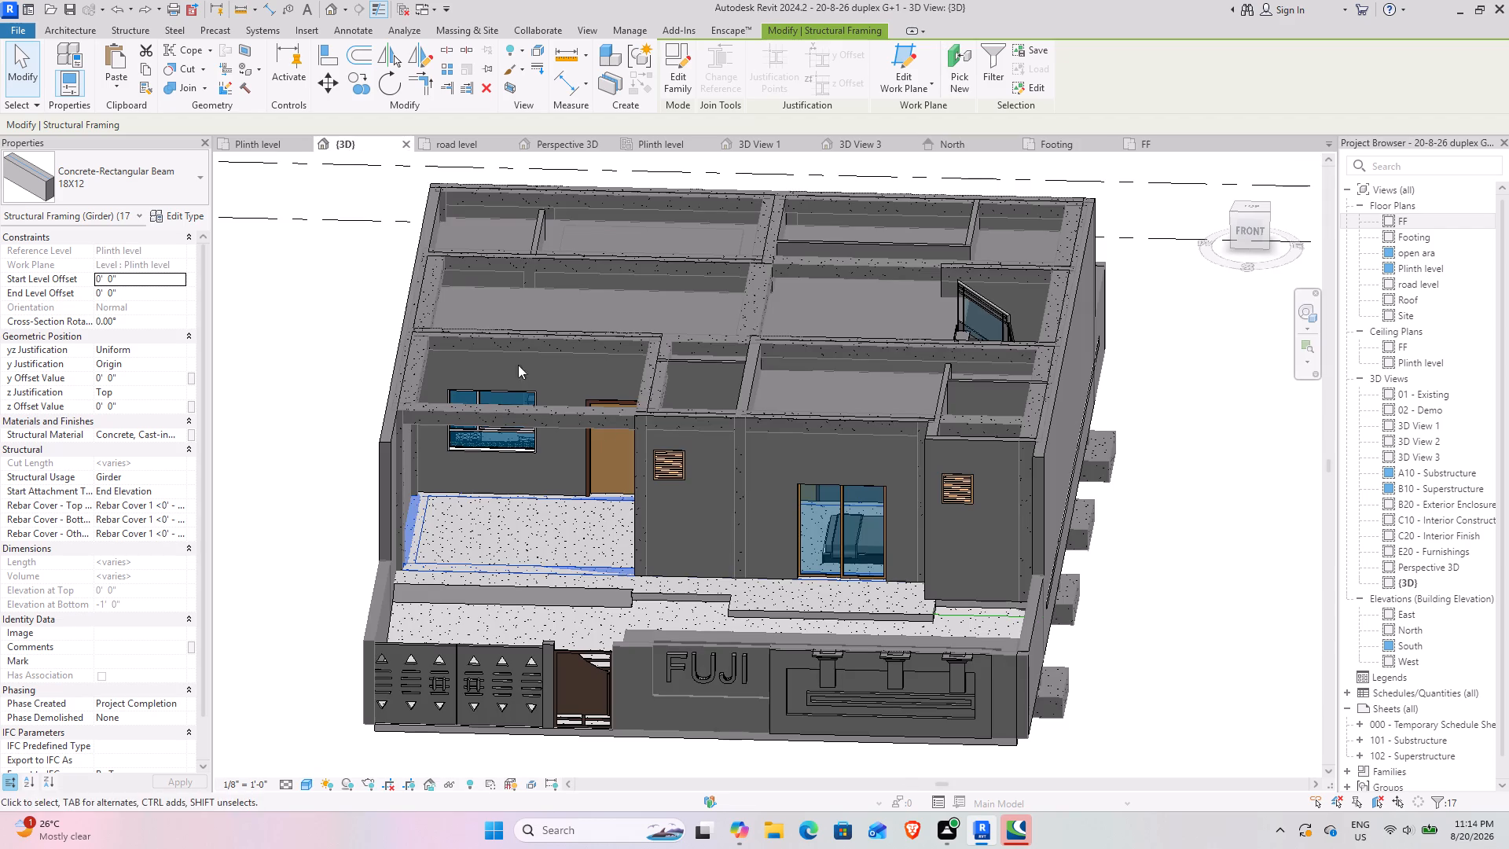
{"action": "left_click", "coordinate": [141, 410]}
{"action": "type", "text": "-6\""}
{"action": "key", "text": "Return"}
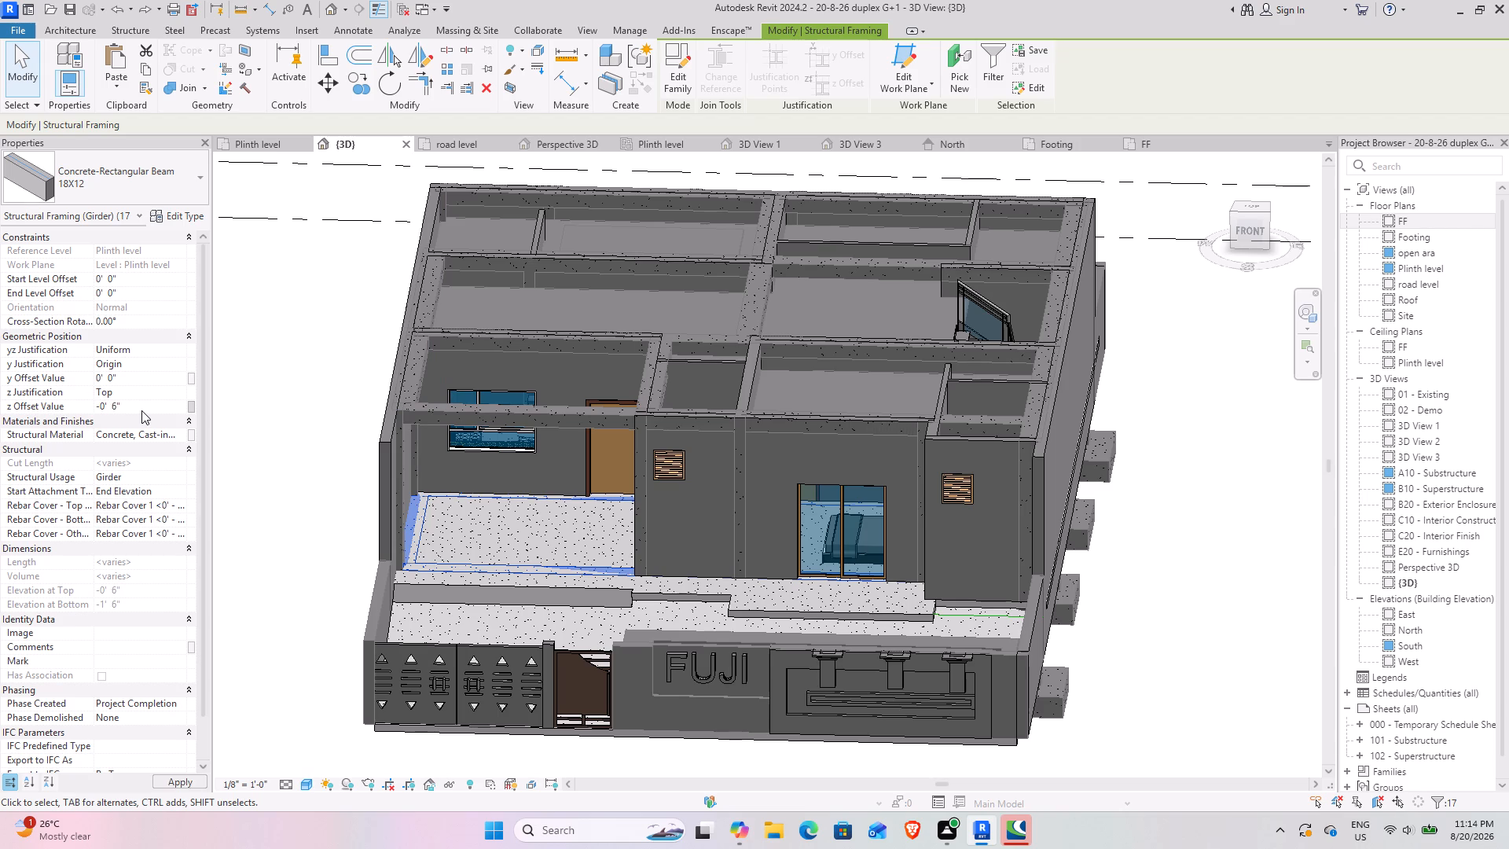
{"action": "left_click", "coordinate": [293, 490]}
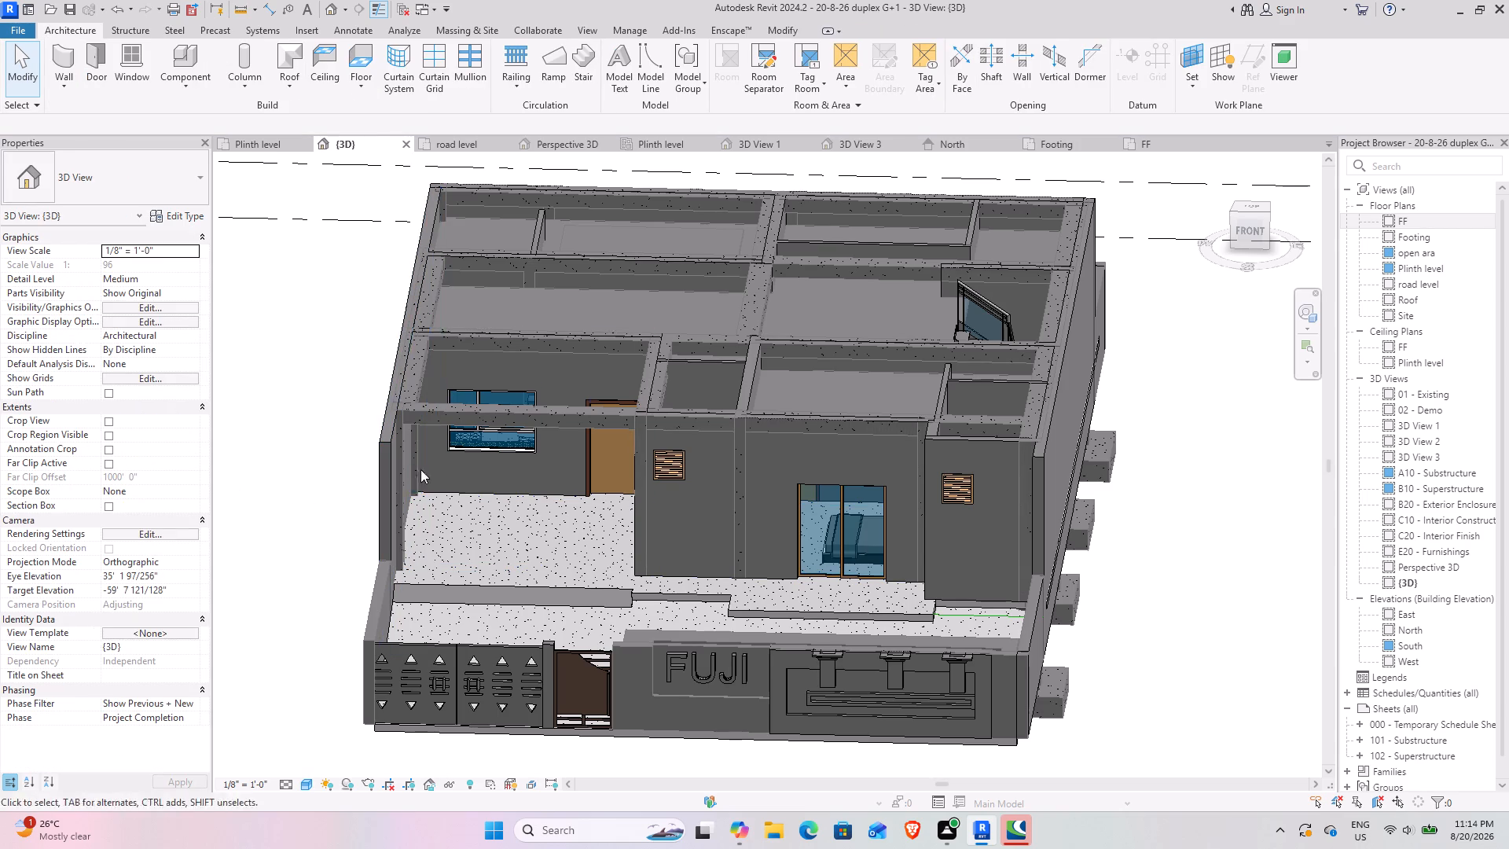
Examine the plinth beams from beneath the building and from its outer sides in 3D.
{"action": "scroll", "coordinate": [360, 504], "scroll_direction": "down", "scroll_amount": 2}
{"action": "middle_click_drag", "start_coordinate": [279, 581], "coordinate": [311, 517], "text": "shift"}
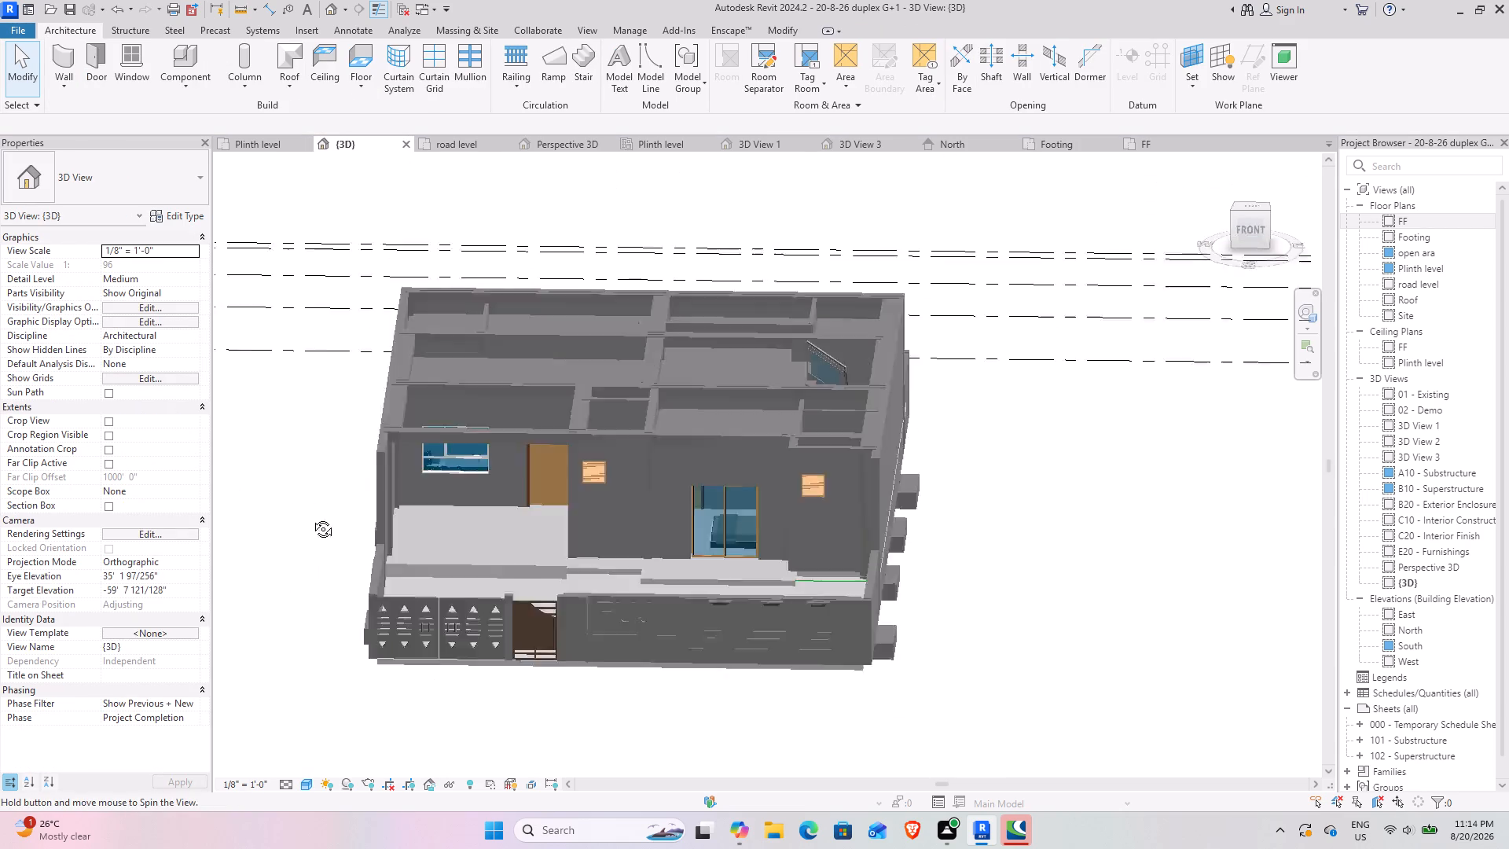
{"action": "middle_click_drag", "start_coordinate": [311, 517], "coordinate": [380, 384], "text": "shift"}
{"action": "middle_click_drag", "start_coordinate": [347, 557], "coordinate": [321, 488], "text": "shift"}
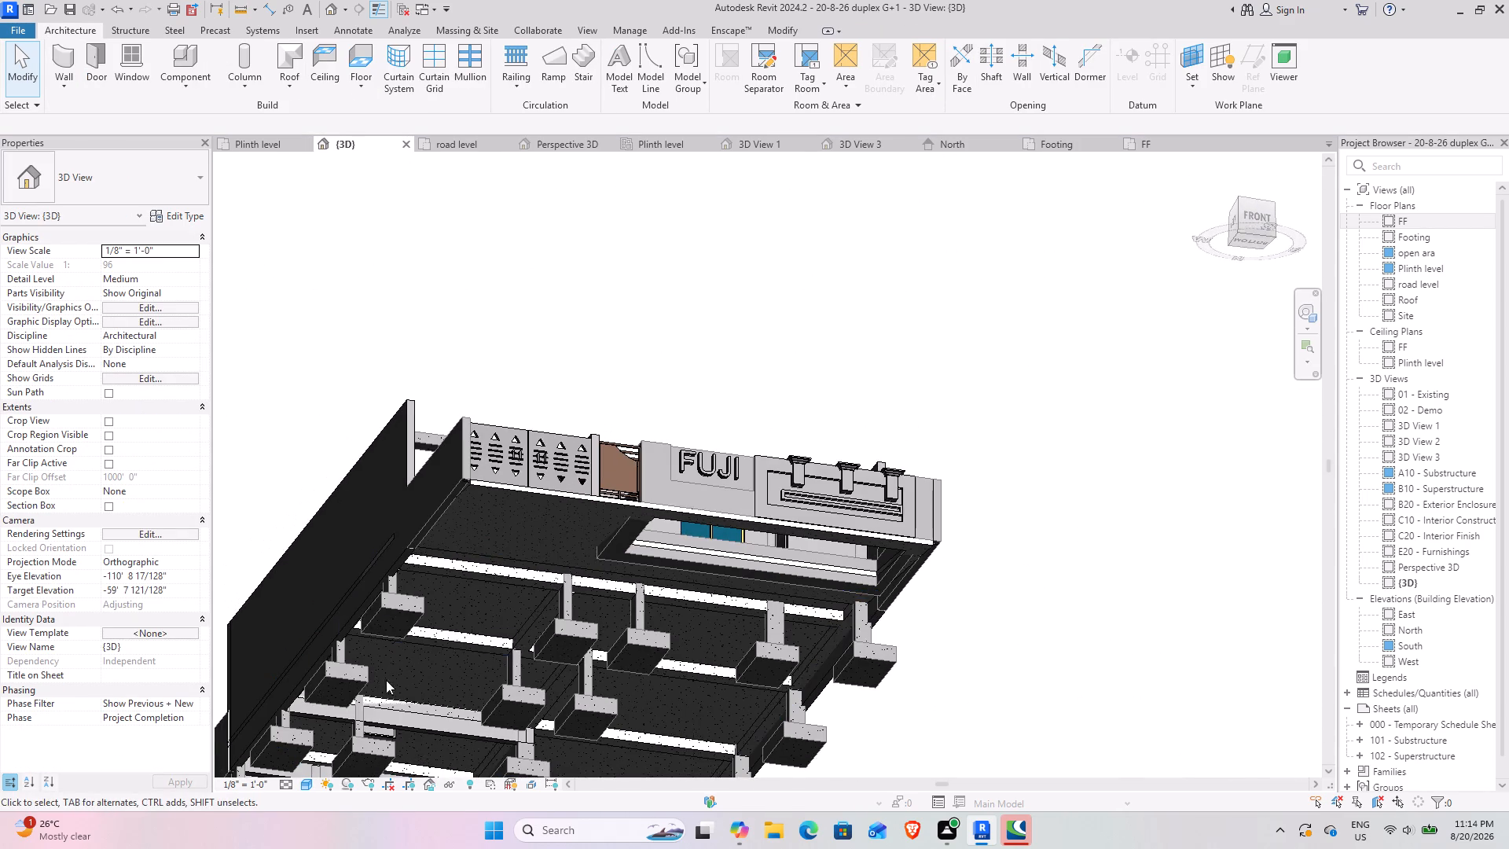
{"action": "middle_click_drag", "start_coordinate": [549, 546], "coordinate": [516, 592], "text": "shift"}
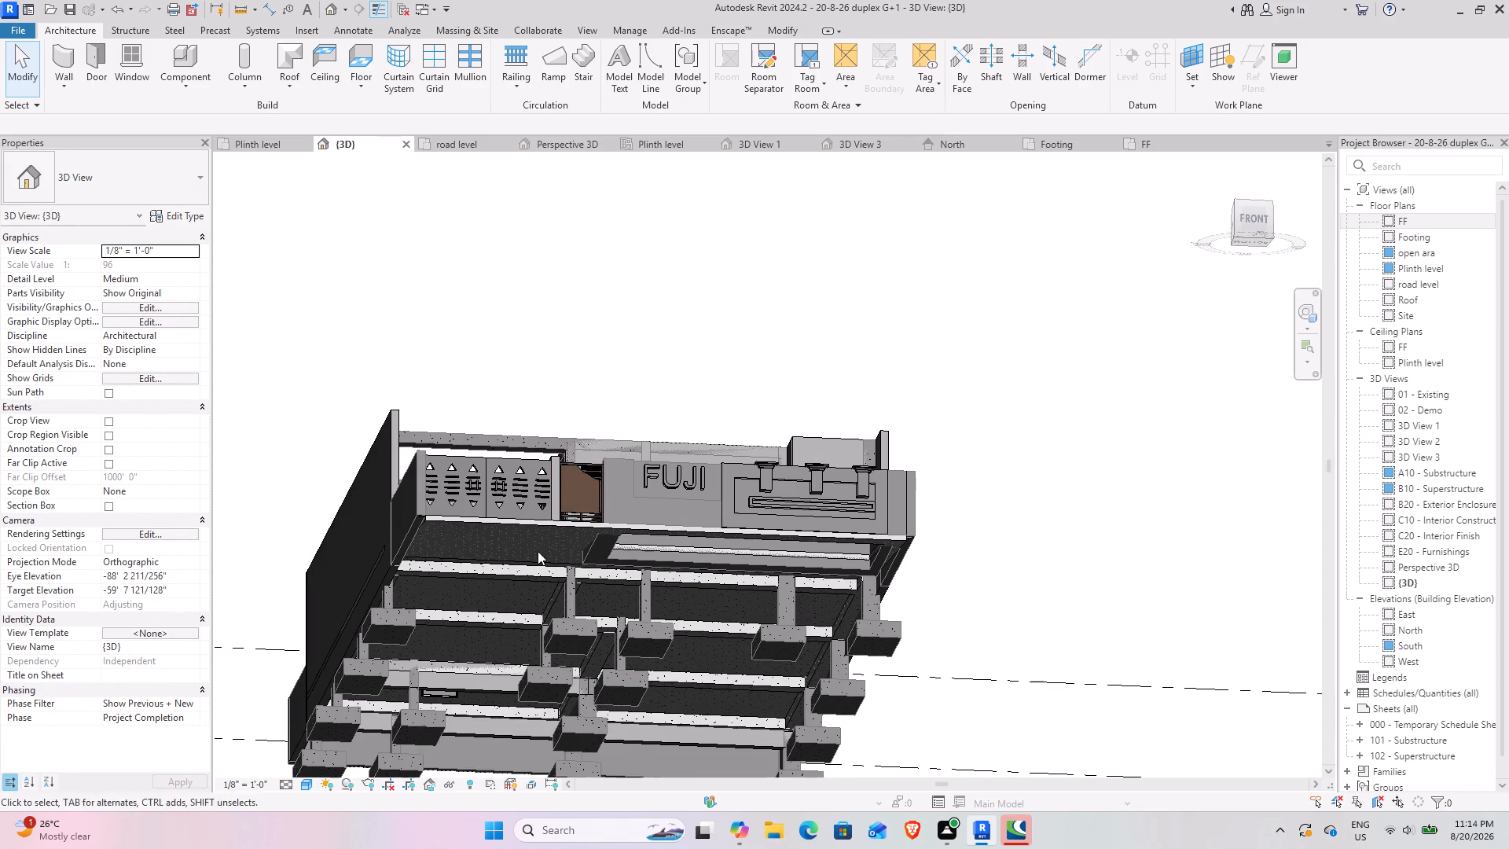
{"action": "middle_click_drag", "start_coordinate": [504, 545], "coordinate": [583, 314]}
{"action": "middle_click_drag", "start_coordinate": [496, 473], "coordinate": [391, 366]}
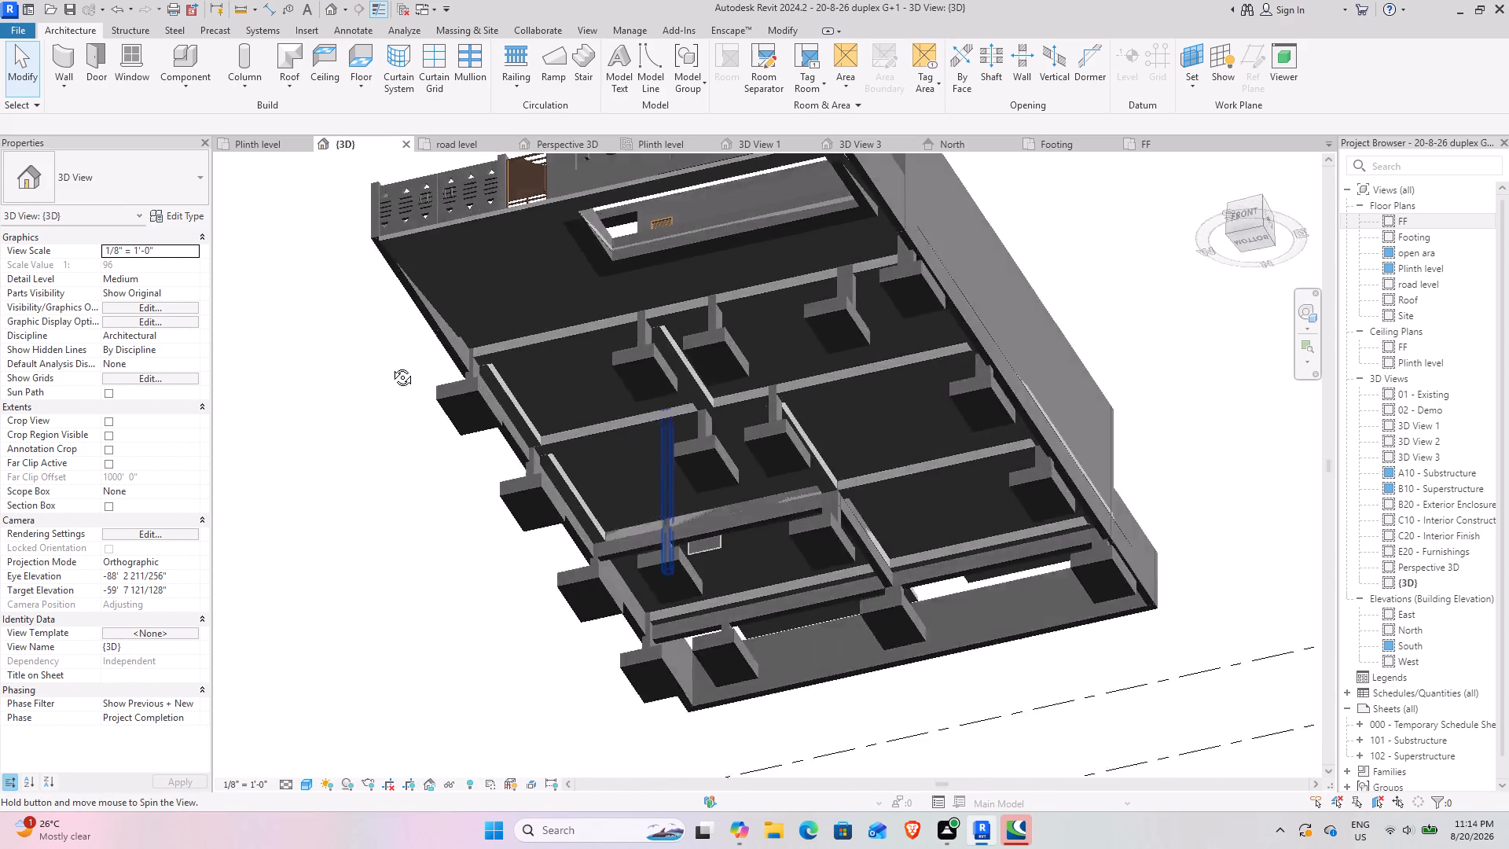
{"action": "middle_click_drag", "start_coordinate": [391, 366], "coordinate": [468, 483]}
{"action": "middle_click_drag", "start_coordinate": [445, 465], "coordinate": [663, 502], "text": "shift"}
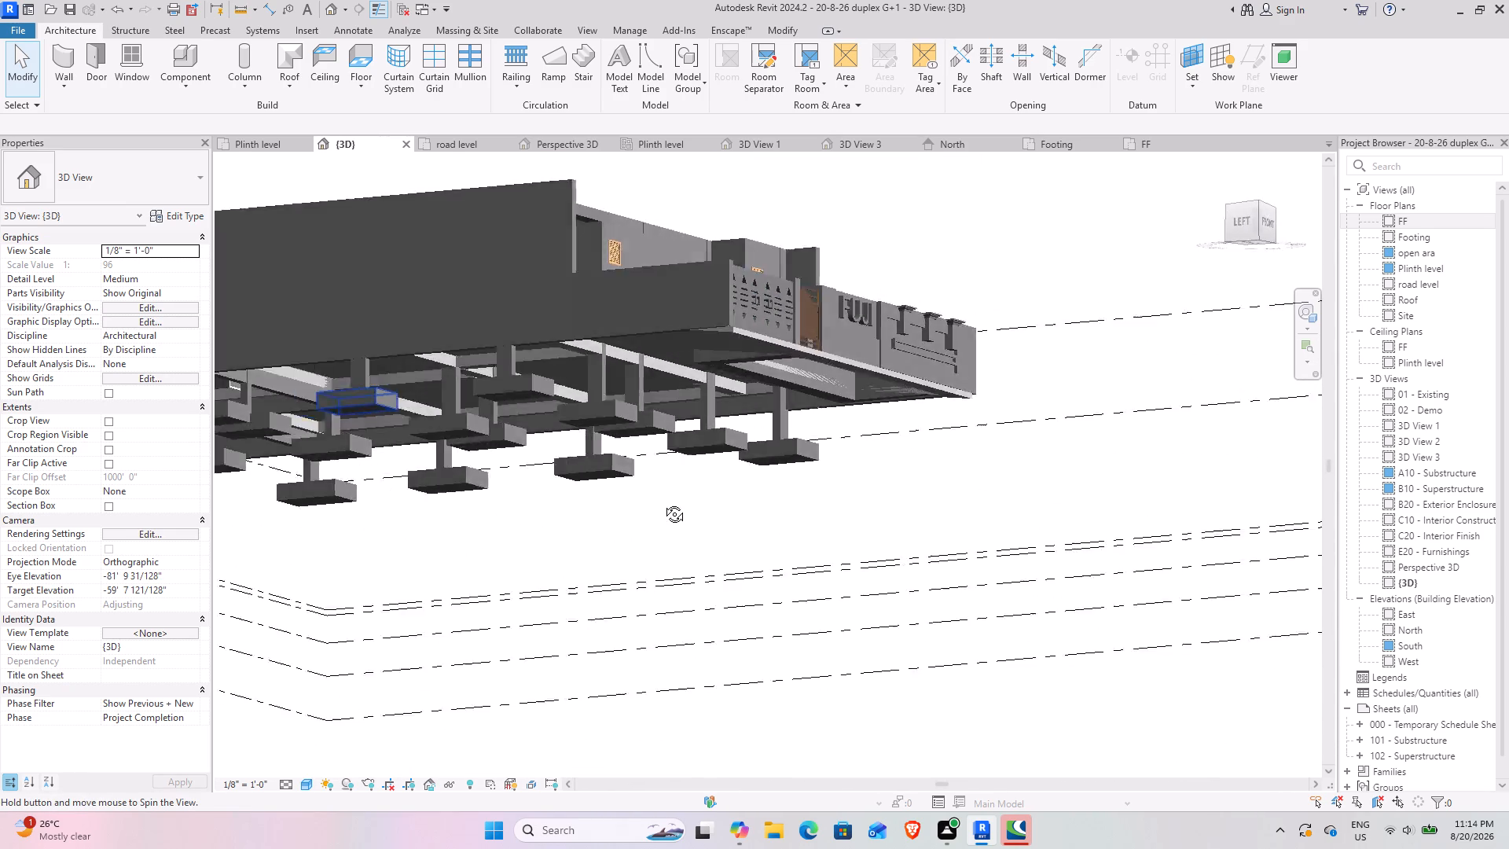
{"action": "middle_click_drag", "start_coordinate": [663, 502], "coordinate": [391, 534], "text": "shift"}
{"action": "middle_click_drag", "start_coordinate": [439, 524], "coordinate": [504, 528], "text": "shift"}
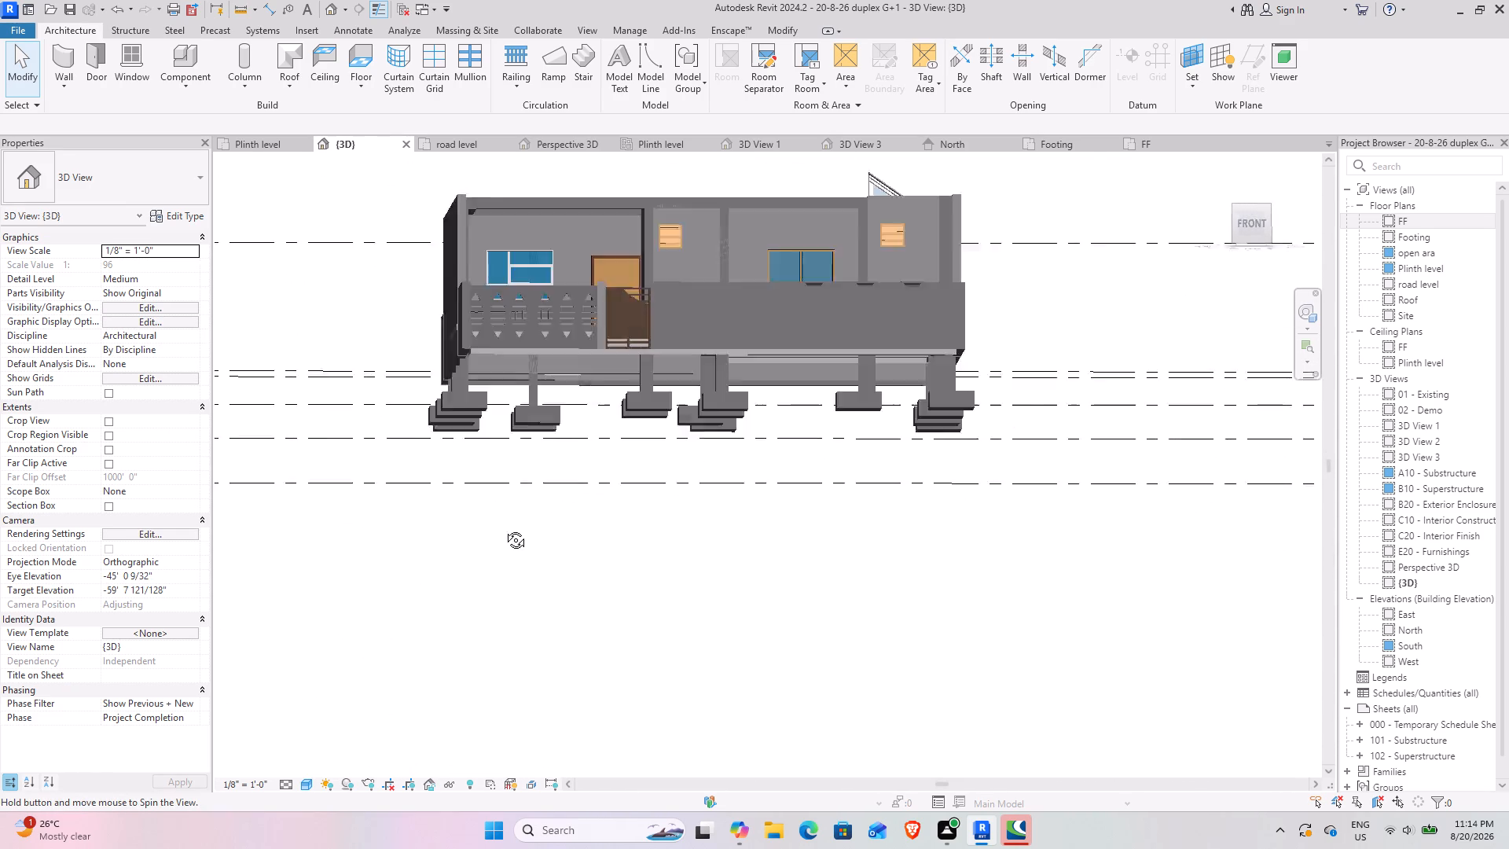
{"action": "middle_click_drag", "start_coordinate": [504, 528], "coordinate": [610, 457], "text": "shift"}
{"action": "scroll", "coordinate": [582, 453], "scroll_direction": "down", "scroll_amount": 4}
{"action": "middle_click_drag", "start_coordinate": [647, 412], "coordinate": [476, 534], "text": "shift"}
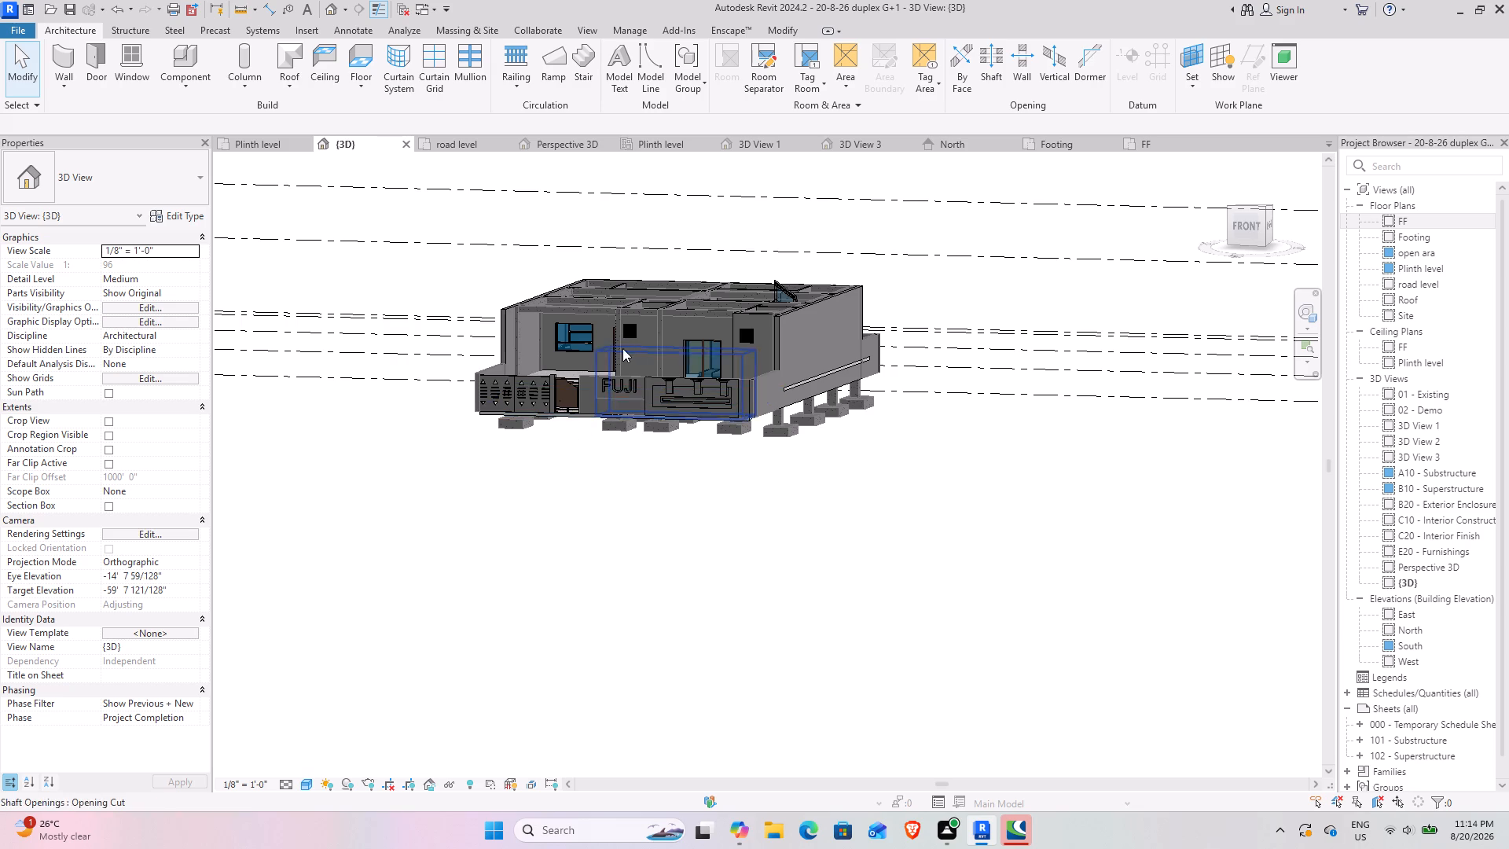
Inspect the porch's front plinth beam and the floor around it from above and from underneath.
{"action": "middle_click_drag", "start_coordinate": [593, 333], "coordinate": [640, 549], "text": "shift"}
{"action": "scroll", "coordinate": [575, 315], "scroll_direction": "up", "scroll_amount": 3}
{"action": "middle_click_drag", "start_coordinate": [564, 503], "coordinate": [632, 428], "text": "shift"}
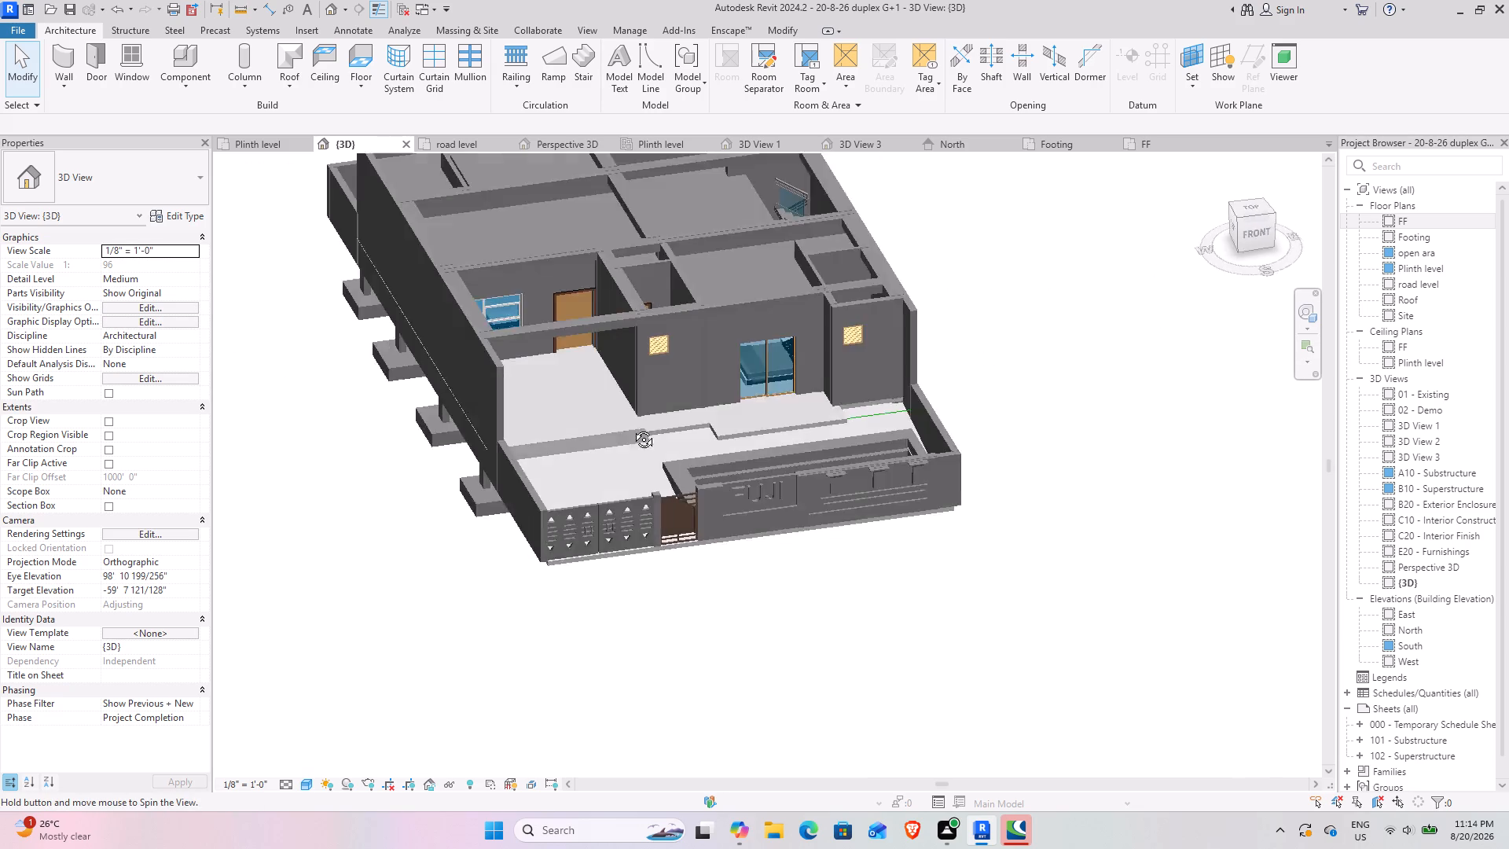
{"action": "middle_click_drag", "start_coordinate": [632, 428], "coordinate": [512, 447], "text": "shift"}
{"action": "middle_click_drag", "start_coordinate": [538, 455], "coordinate": [596, 590]}
{"action": "middle_click_drag", "start_coordinate": [612, 560], "coordinate": [756, 373], "text": "shift"}
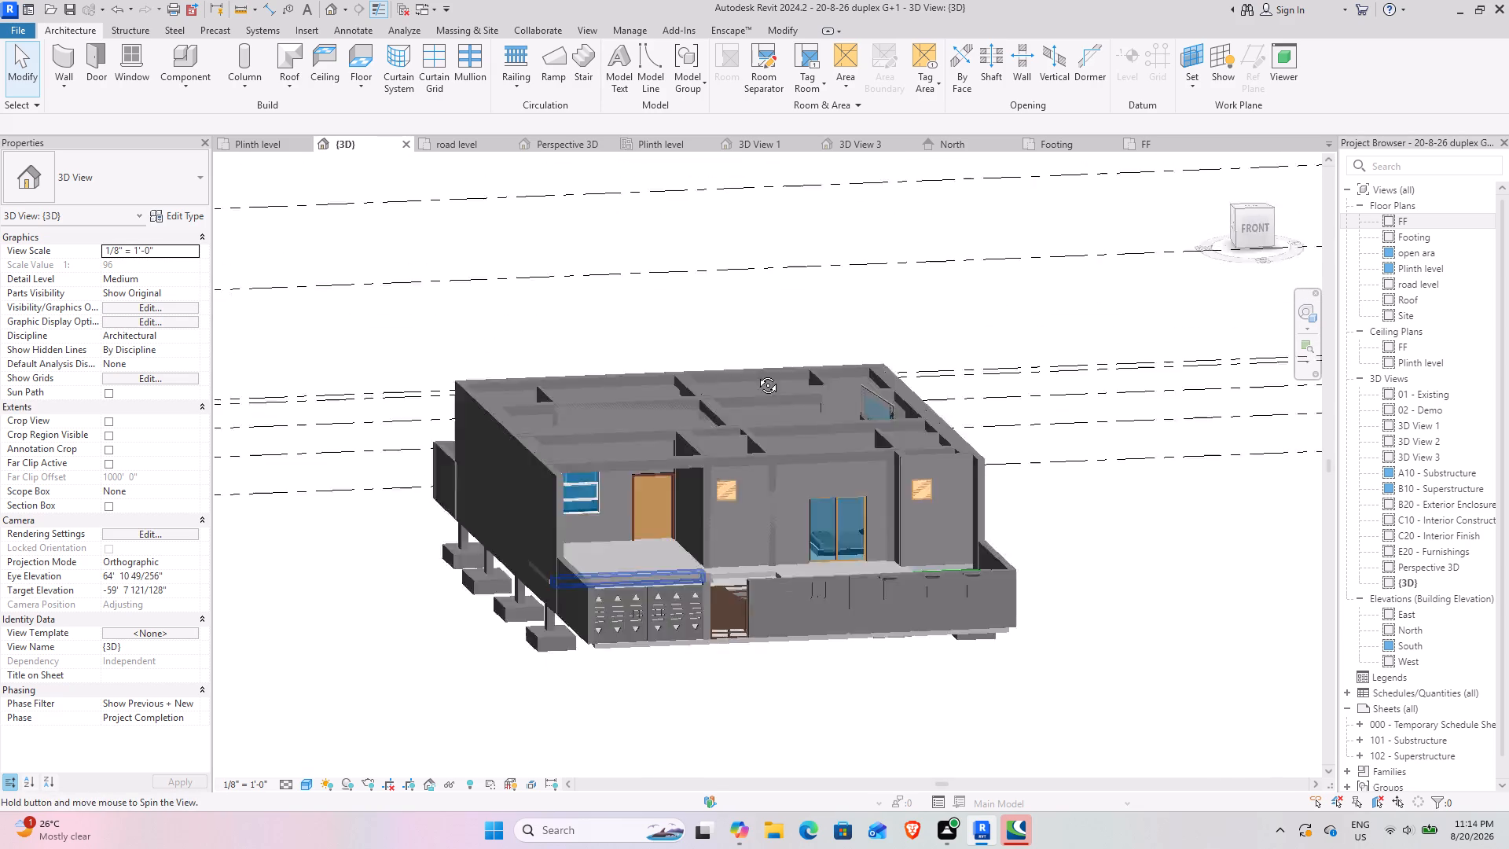
{"action": "middle_click_drag", "start_coordinate": [756, 373], "coordinate": [765, 239], "text": "shift"}
{"action": "scroll", "coordinate": [663, 607], "scroll_direction": "up", "scroll_amount": 8}
{"action": "middle_click_drag", "start_coordinate": [639, 619], "coordinate": [642, 591], "text": "shift"}
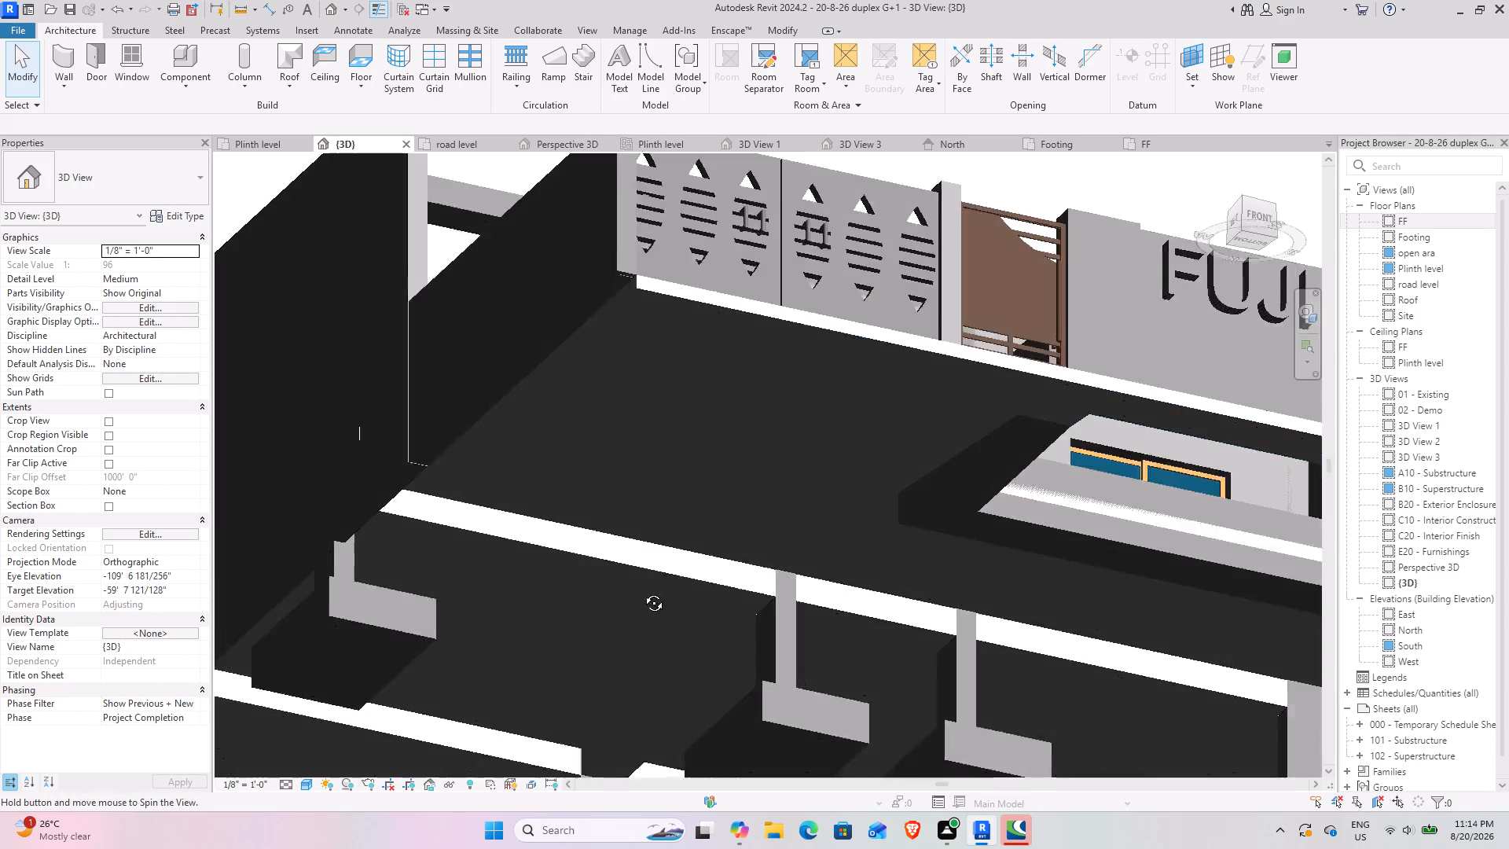
{"action": "middle_click_drag", "start_coordinate": [642, 591], "coordinate": [666, 536], "text": "shift"}
{"action": "left_click", "coordinate": [633, 572]}
{"action": "middle_click_drag", "start_coordinate": [633, 570], "coordinate": [607, 641], "text": "shift"}
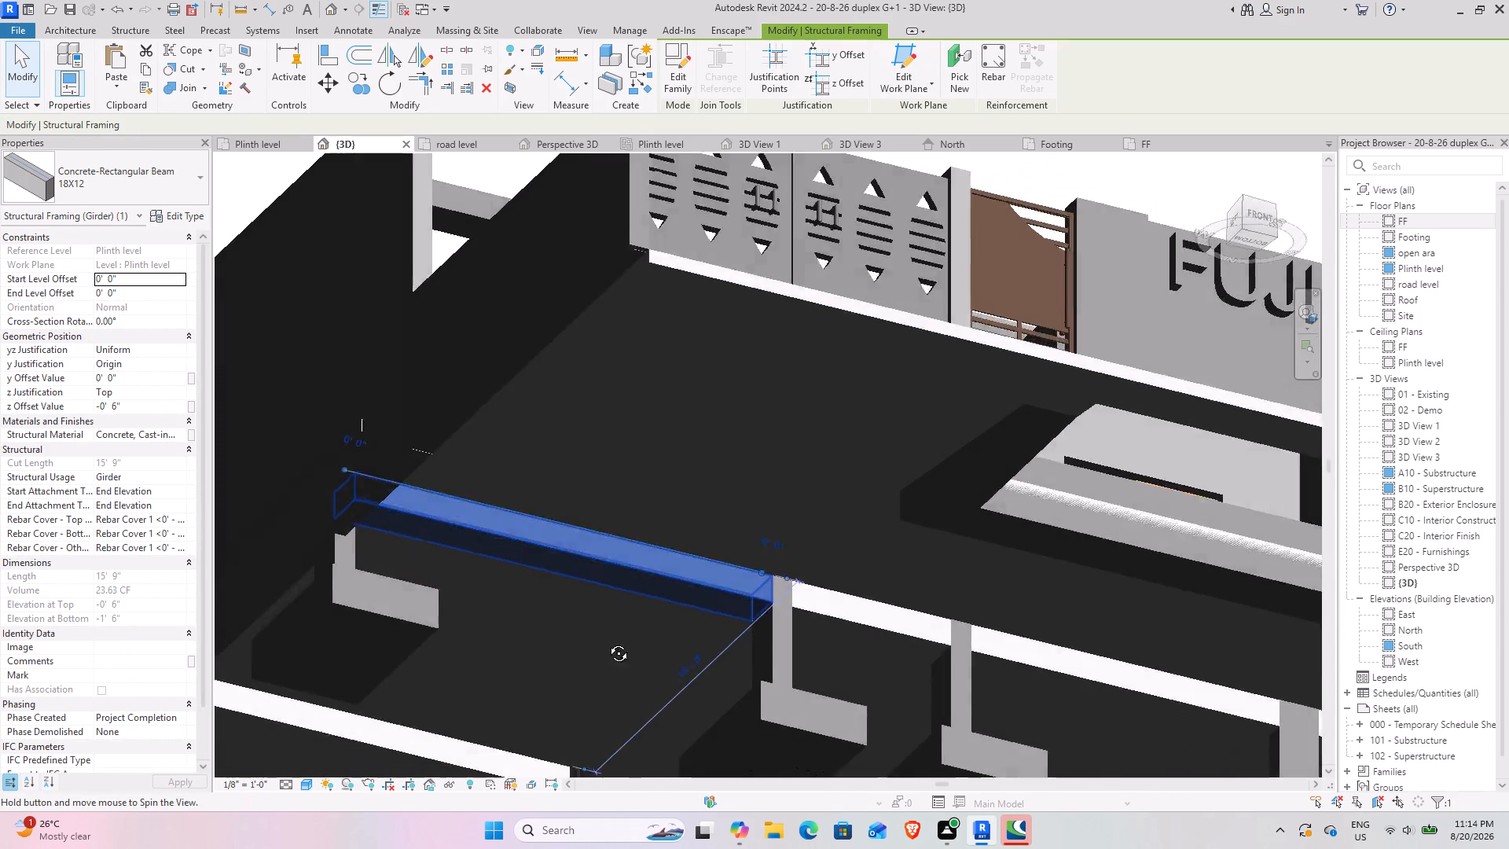
{"action": "middle_click_drag", "start_coordinate": [607, 641], "coordinate": [568, 777], "text": "shift"}
{"action": "middle_click_drag", "start_coordinate": [608, 559], "coordinate": [603, 750]}
{"action": "middle_click_drag", "start_coordinate": [593, 722], "coordinate": [653, 373], "text": "shift"}
{"action": "left_click", "coordinate": [842, 671]}
{"action": "scroll", "coordinate": [835, 670], "scroll_direction": "down", "scroll_amount": 6}
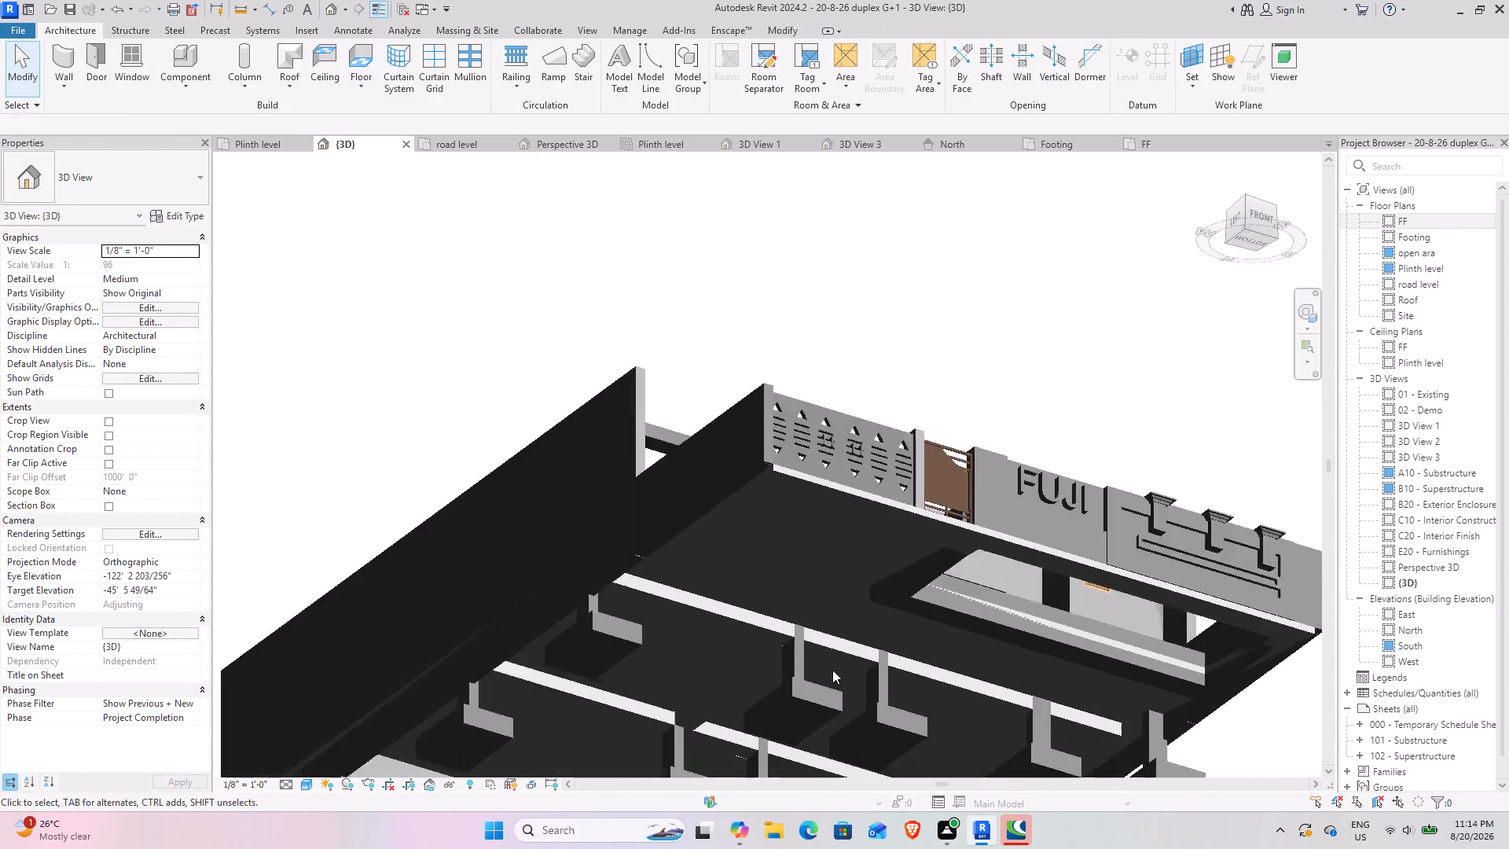
{"action": "scroll", "coordinate": [832, 670], "scroll_direction": "down", "scroll_amount": 1}
{"action": "middle_click_drag", "start_coordinate": [846, 524], "coordinate": [785, 685], "text": "shift"}
{"action": "middle_click_drag", "start_coordinate": [775, 661], "coordinate": [762, 521]}
{"action": "middle_click_drag", "start_coordinate": [771, 523], "coordinate": [776, 667]}
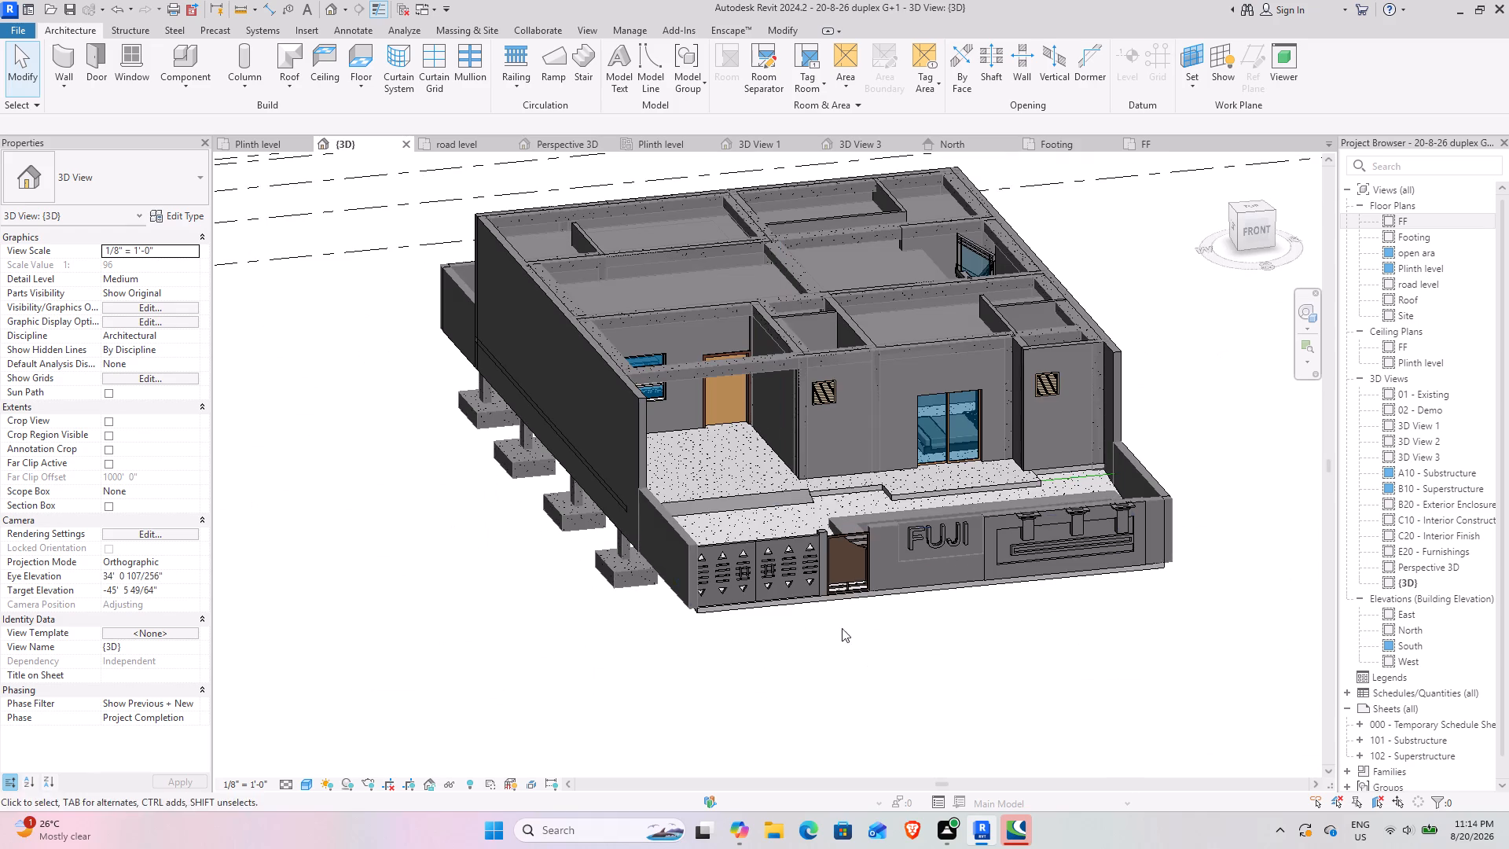
{"action": "middle_click_drag", "start_coordinate": [857, 568], "coordinate": [813, 701], "text": "shift"}
{"action": "middle_click_drag", "start_coordinate": [826, 676], "coordinate": [930, 612], "text": "shift"}
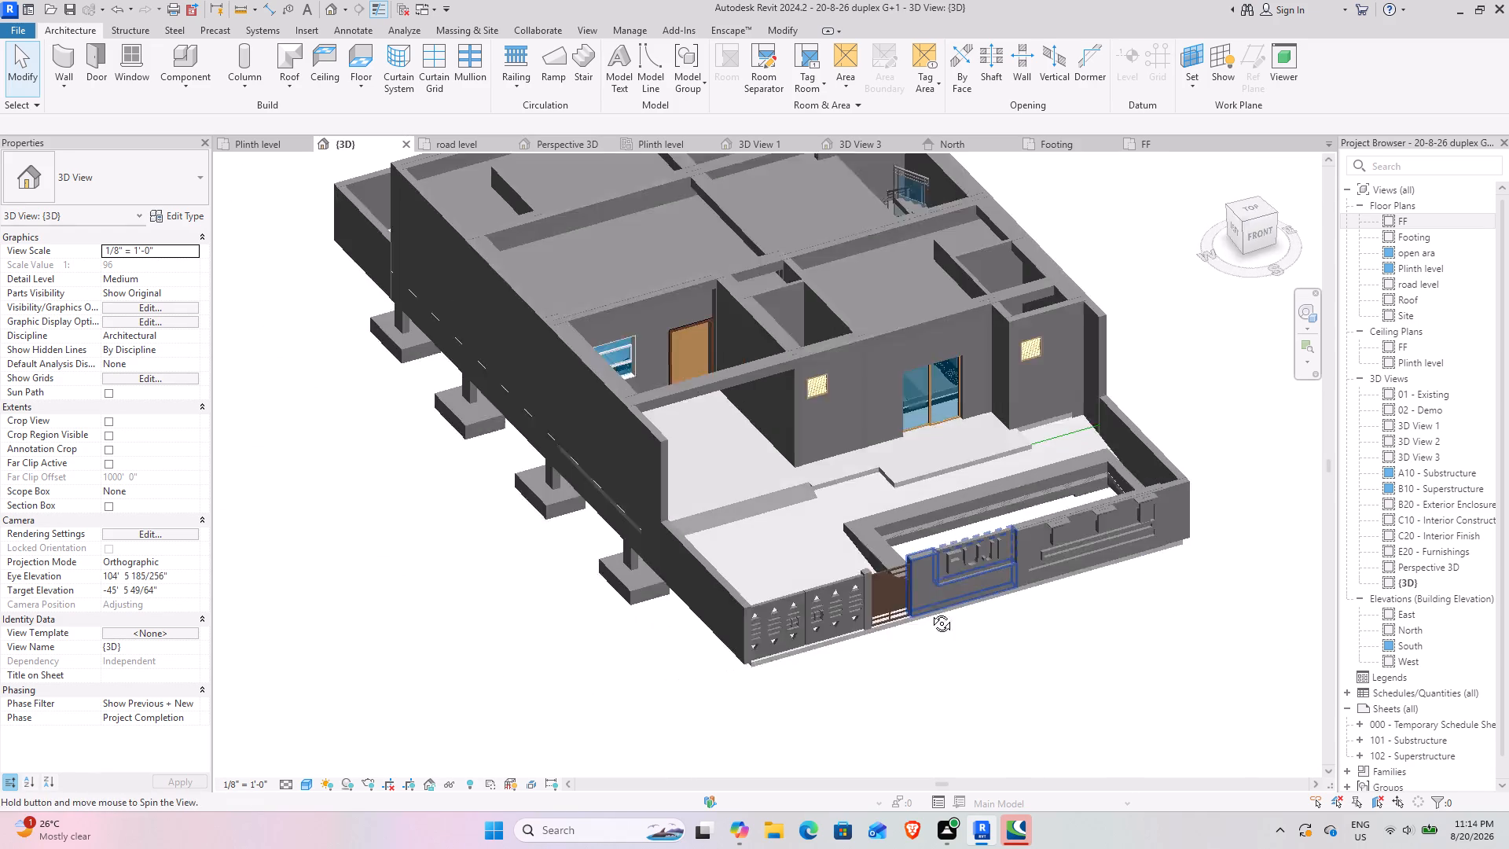
{"action": "middle_click_drag", "start_coordinate": [930, 612], "coordinate": [937, 600], "text": "shift"}
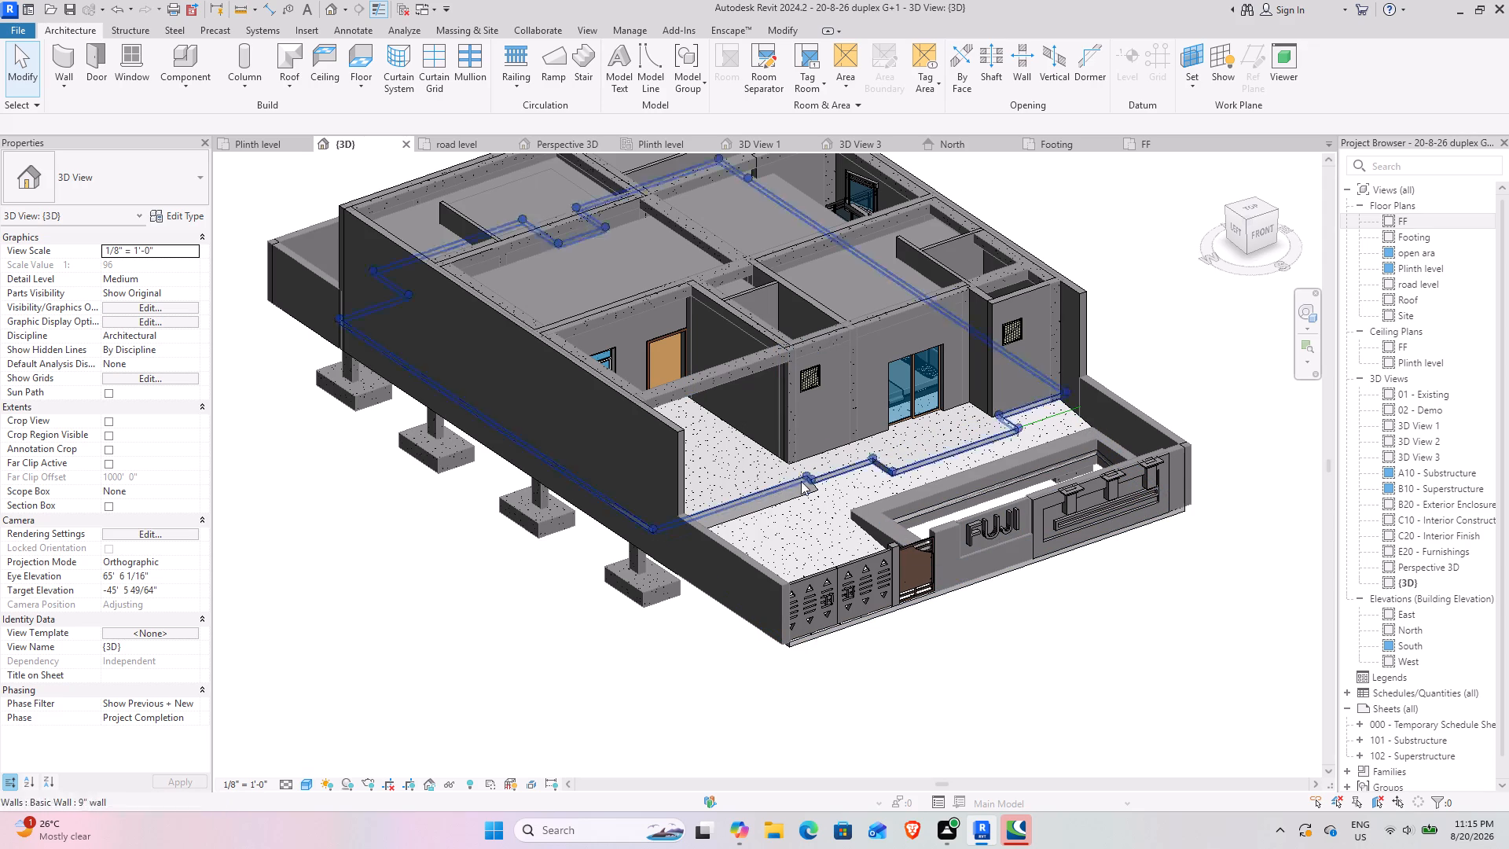
Delete the shaft opening in the front yard floor behind the FUJI boundary wall.
{"action": "scroll", "coordinate": [782, 371], "scroll_direction": "down", "scroll_amount": 2}
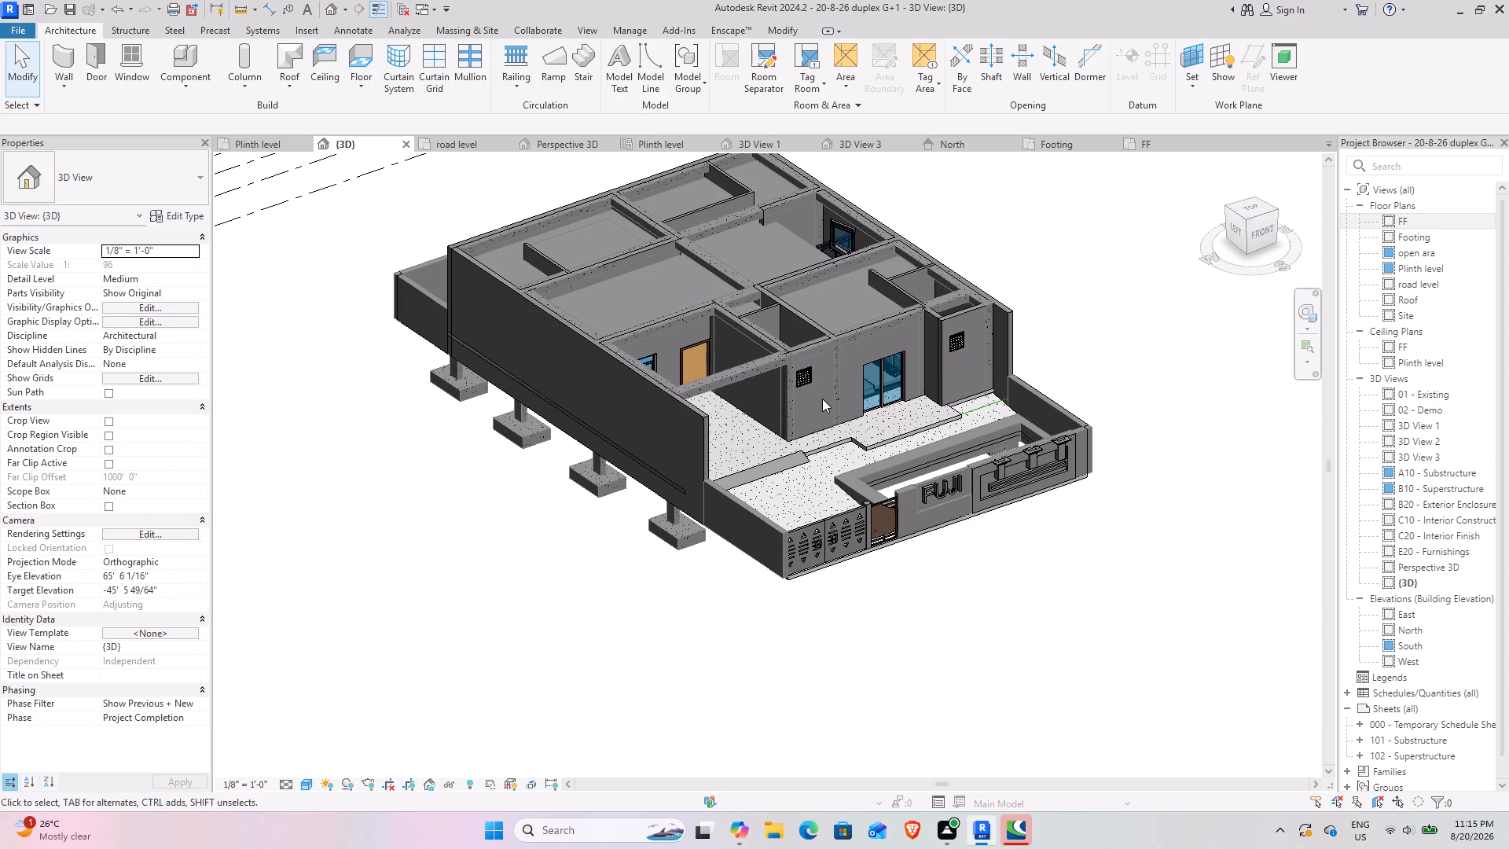
{"action": "scroll", "coordinate": [923, 487], "scroll_direction": "up", "scroll_amount": 2}
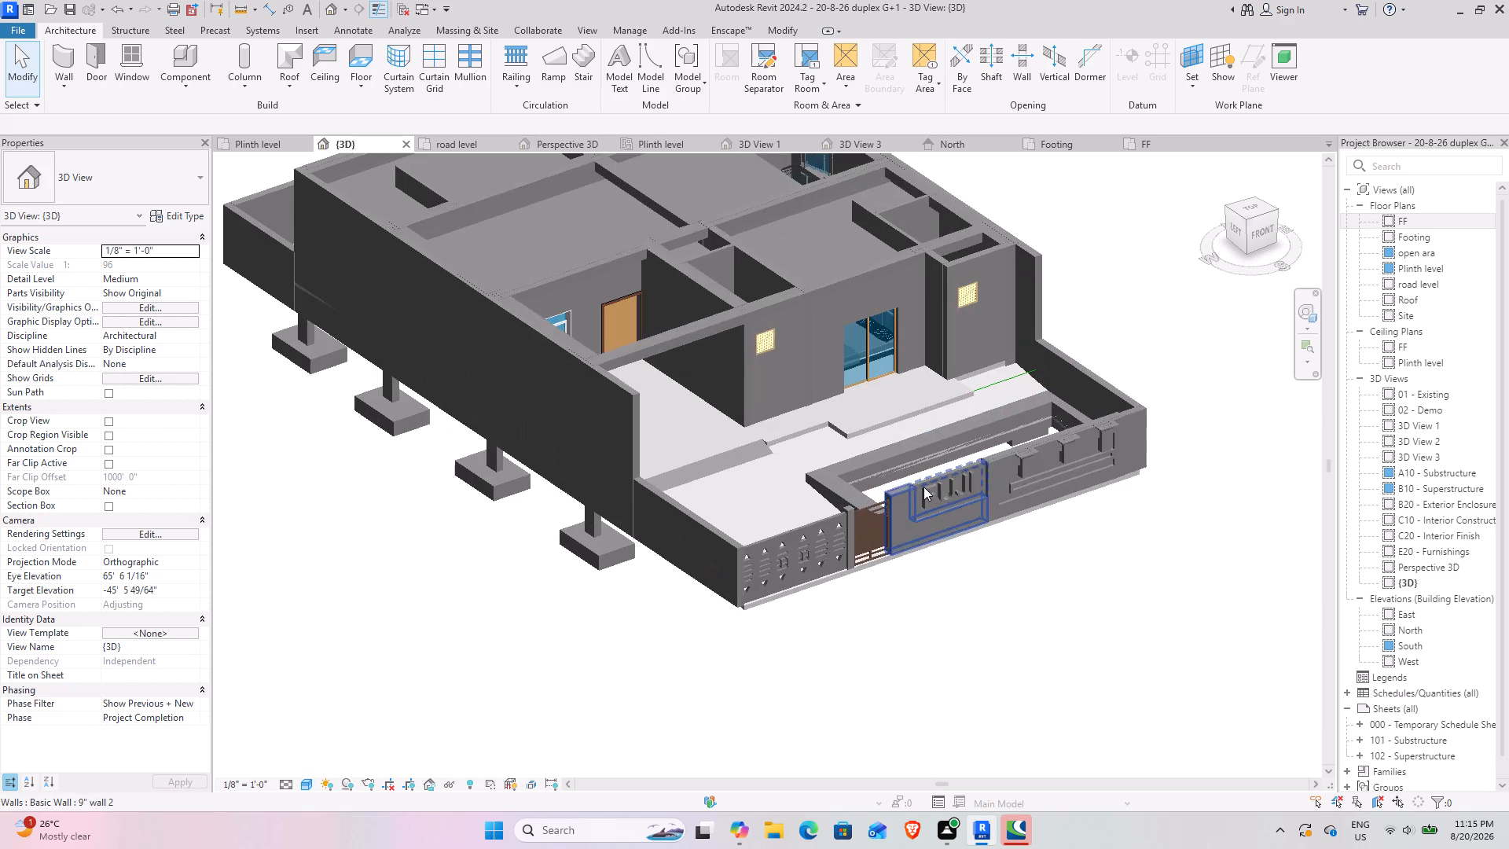
{"action": "left_click", "coordinate": [896, 476]}
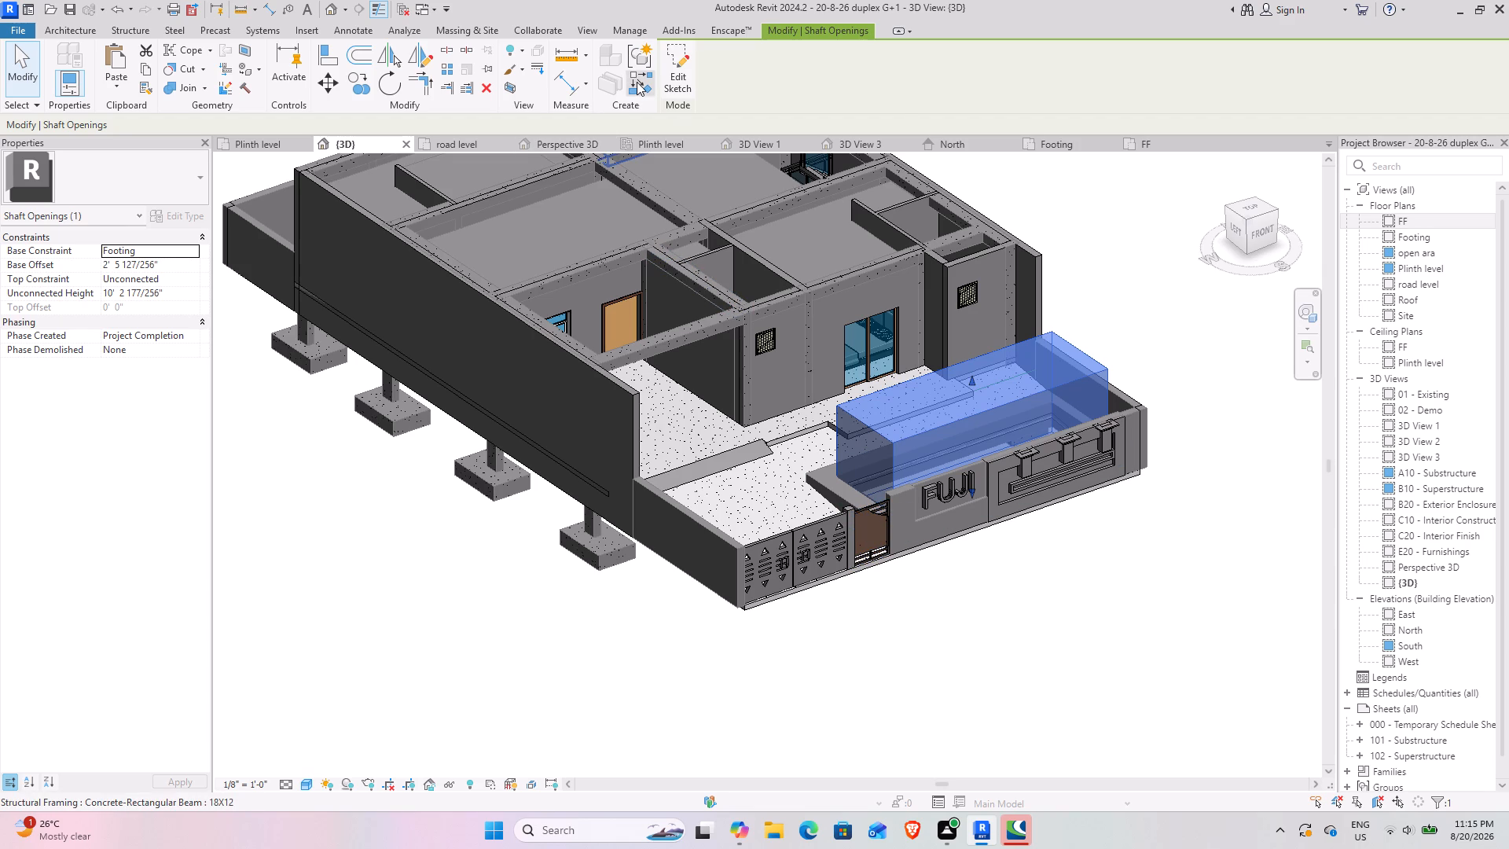
{"action": "left_click", "coordinate": [481, 92]}
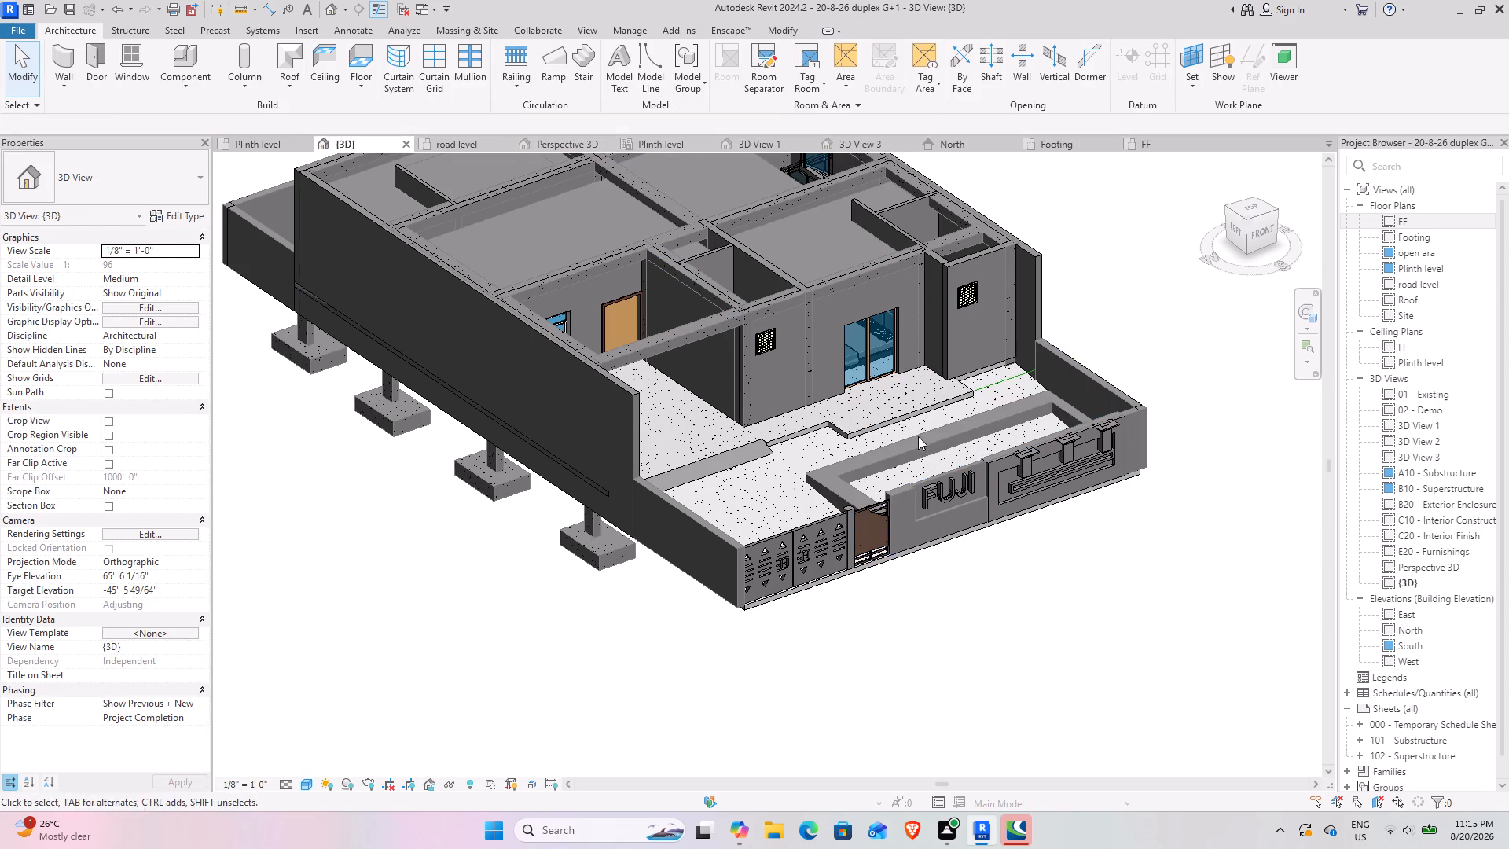
Examine the front yard floor, the raised planter border and the boundary walls in 3D from the front and left sides.
{"action": "scroll", "coordinate": [916, 431], "scroll_direction": "up", "scroll_amount": 4}
{"action": "middle_click_drag", "start_coordinate": [872, 526], "coordinate": [917, 610], "text": "shift"}
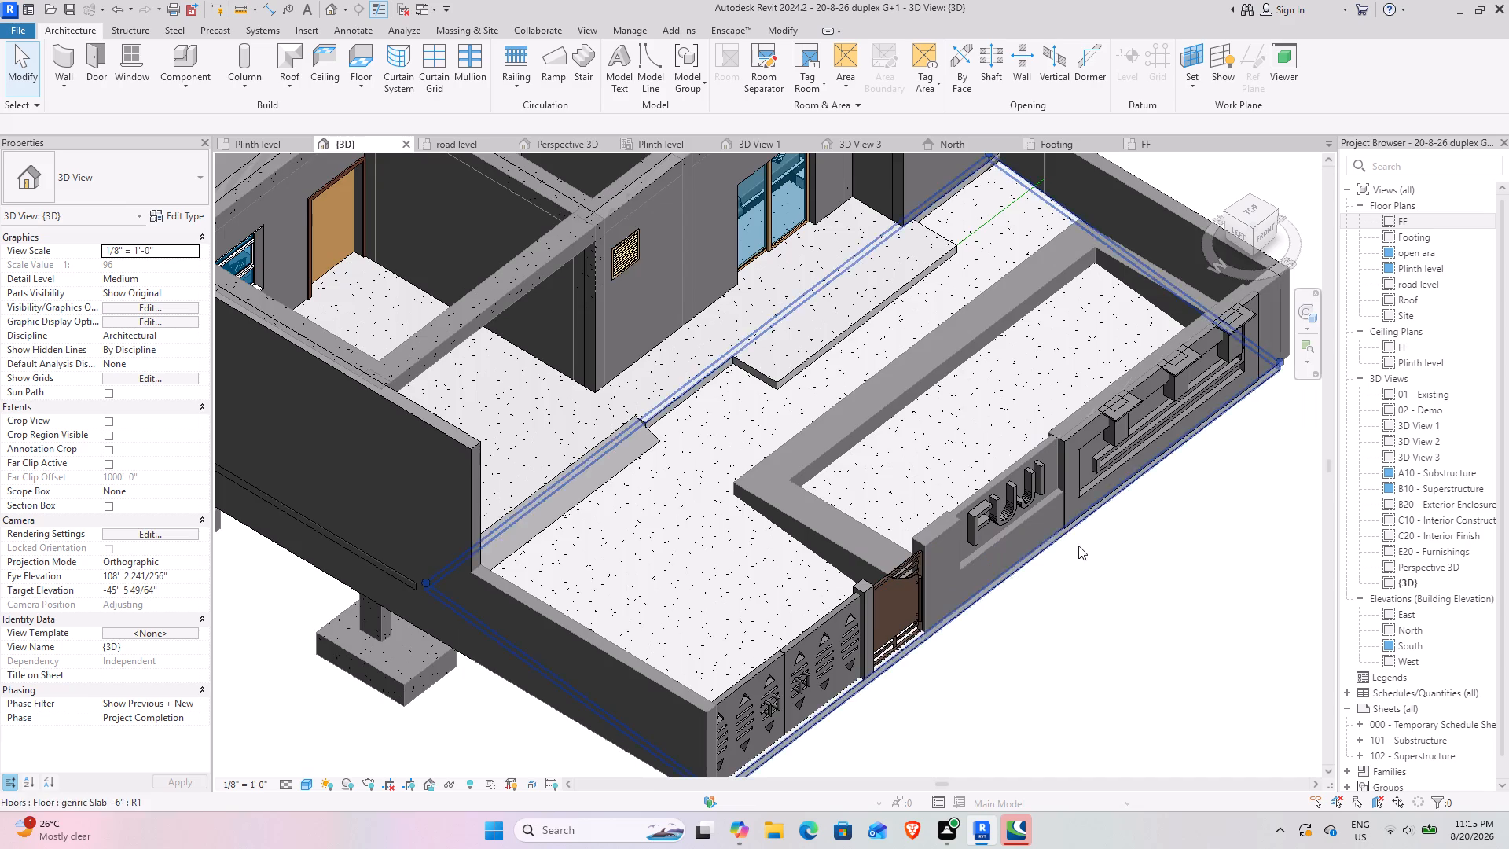
{"action": "middle_click_drag", "start_coordinate": [1069, 544], "coordinate": [715, 468]}
{"action": "middle_click_drag", "start_coordinate": [699, 441], "coordinate": [515, 321], "text": "shift"}
{"action": "middle_click_drag", "start_coordinate": [483, 395], "coordinate": [541, 373]}
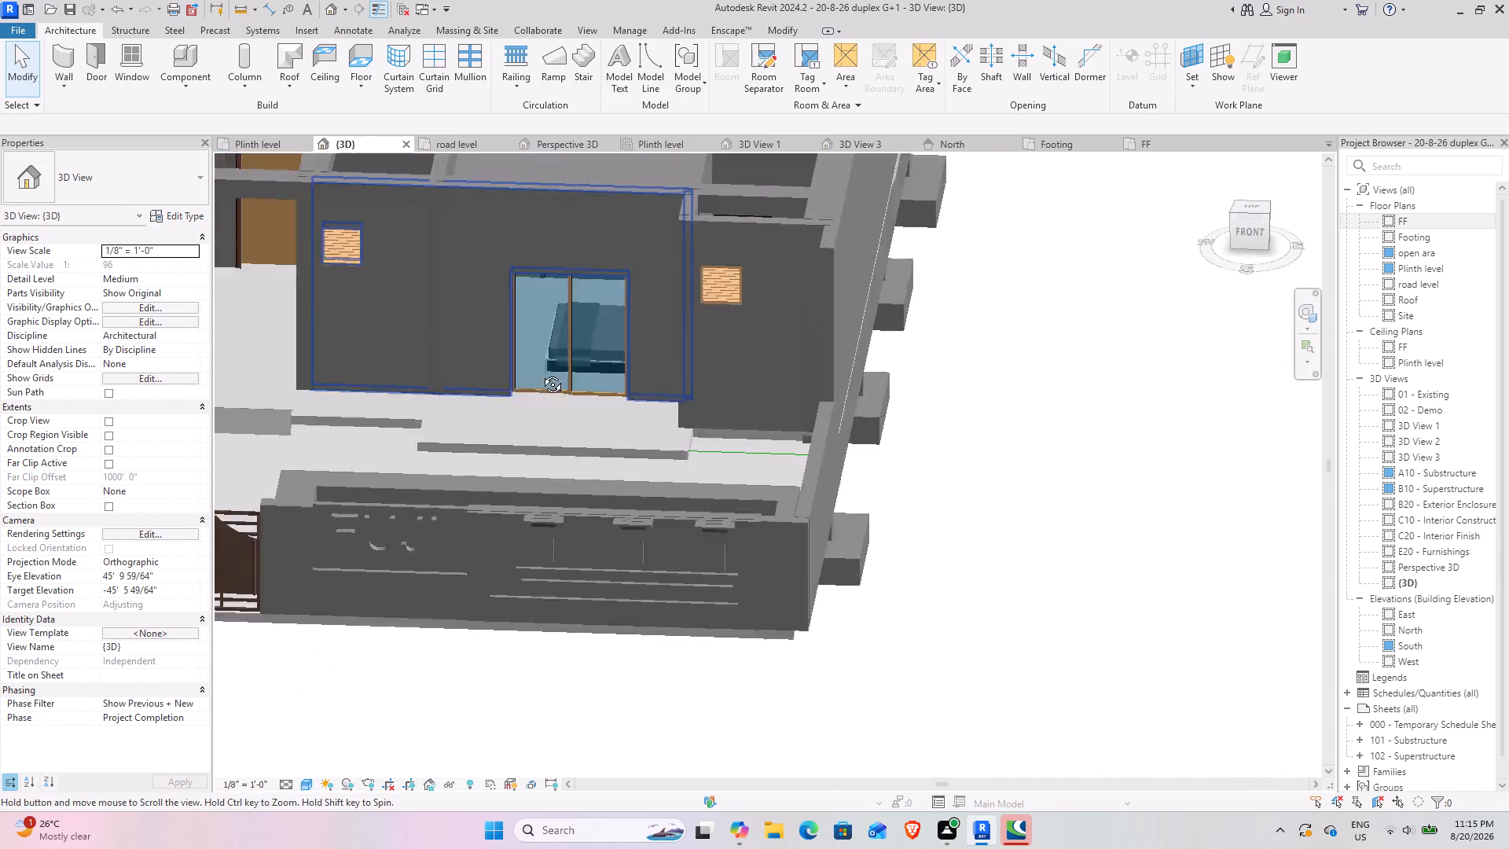
{"action": "middle_click_drag", "start_coordinate": [541, 373], "coordinate": [551, 525]}
{"action": "middle_click_drag", "start_coordinate": [482, 443], "coordinate": [696, 397]}
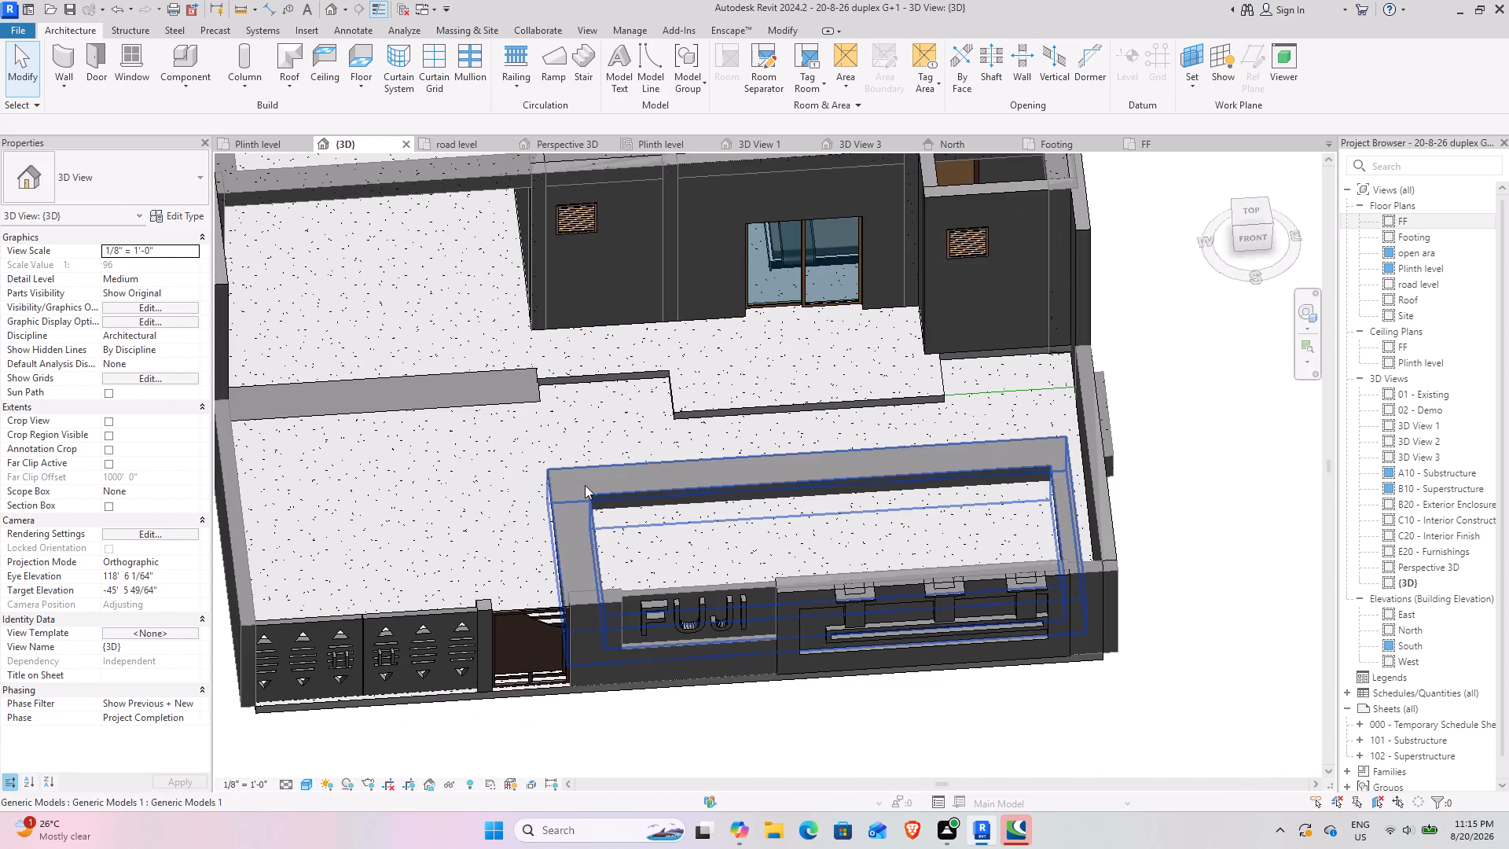
{"action": "middle_click_drag", "start_coordinate": [604, 454], "coordinate": [887, 226], "text": "shift"}
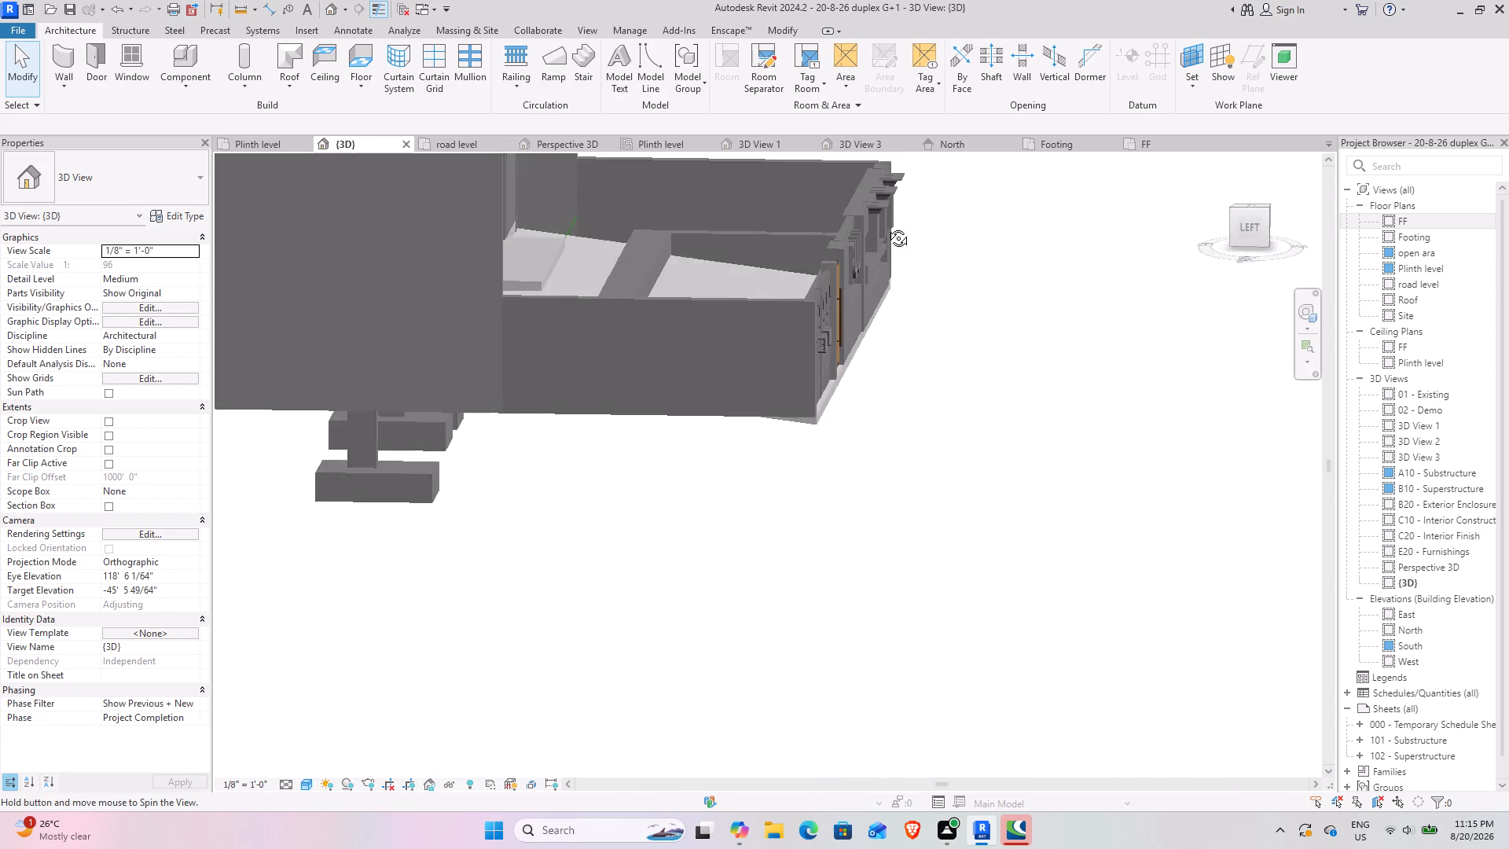
{"action": "middle_click_drag", "start_coordinate": [887, 226], "coordinate": [843, 260], "text": "shift"}
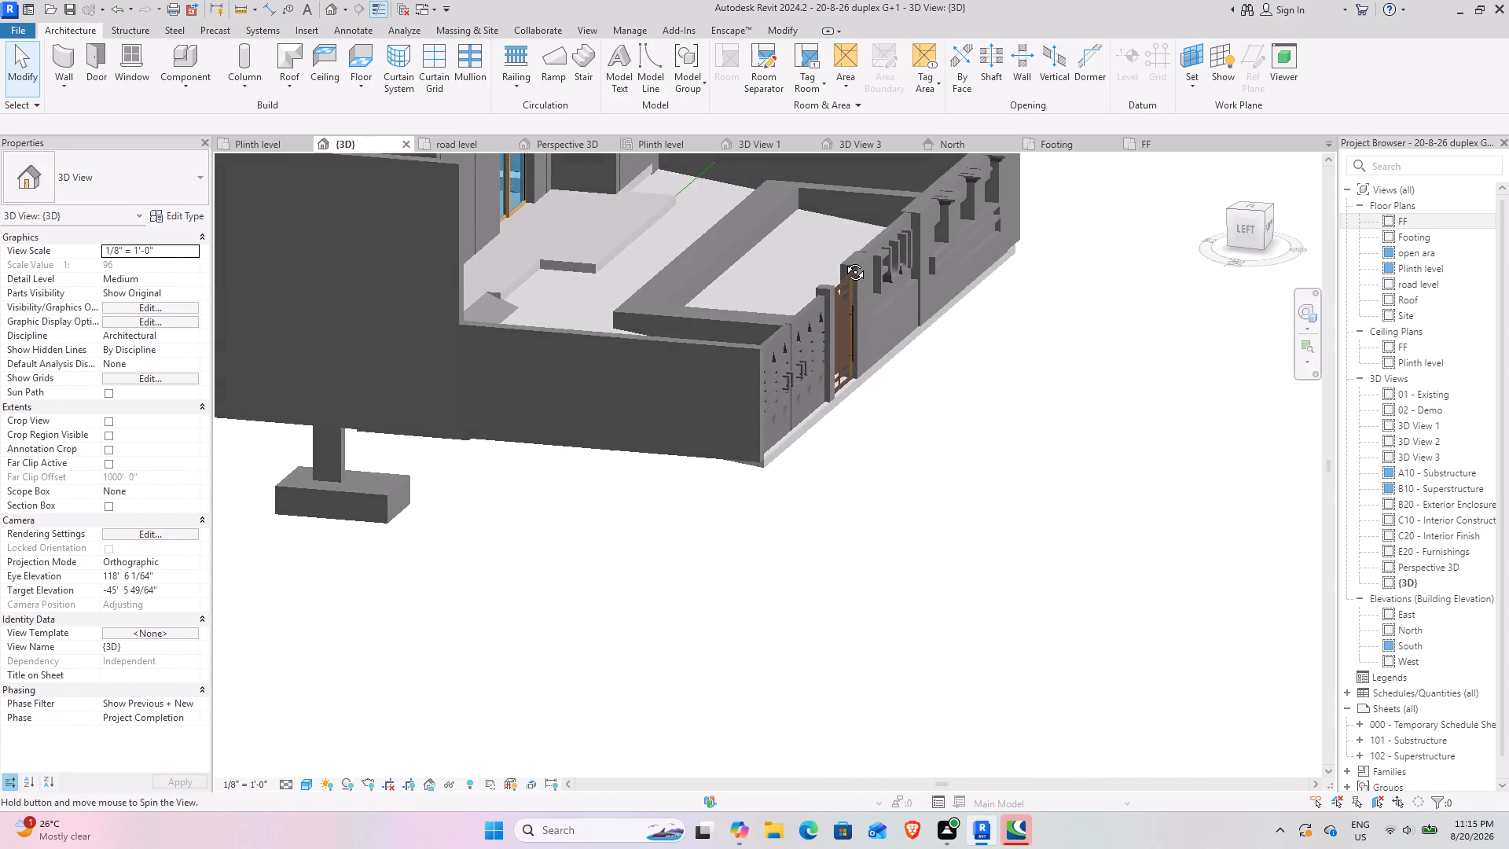
{"action": "middle_click_drag", "start_coordinate": [843, 260], "coordinate": [896, 284], "text": "shift"}
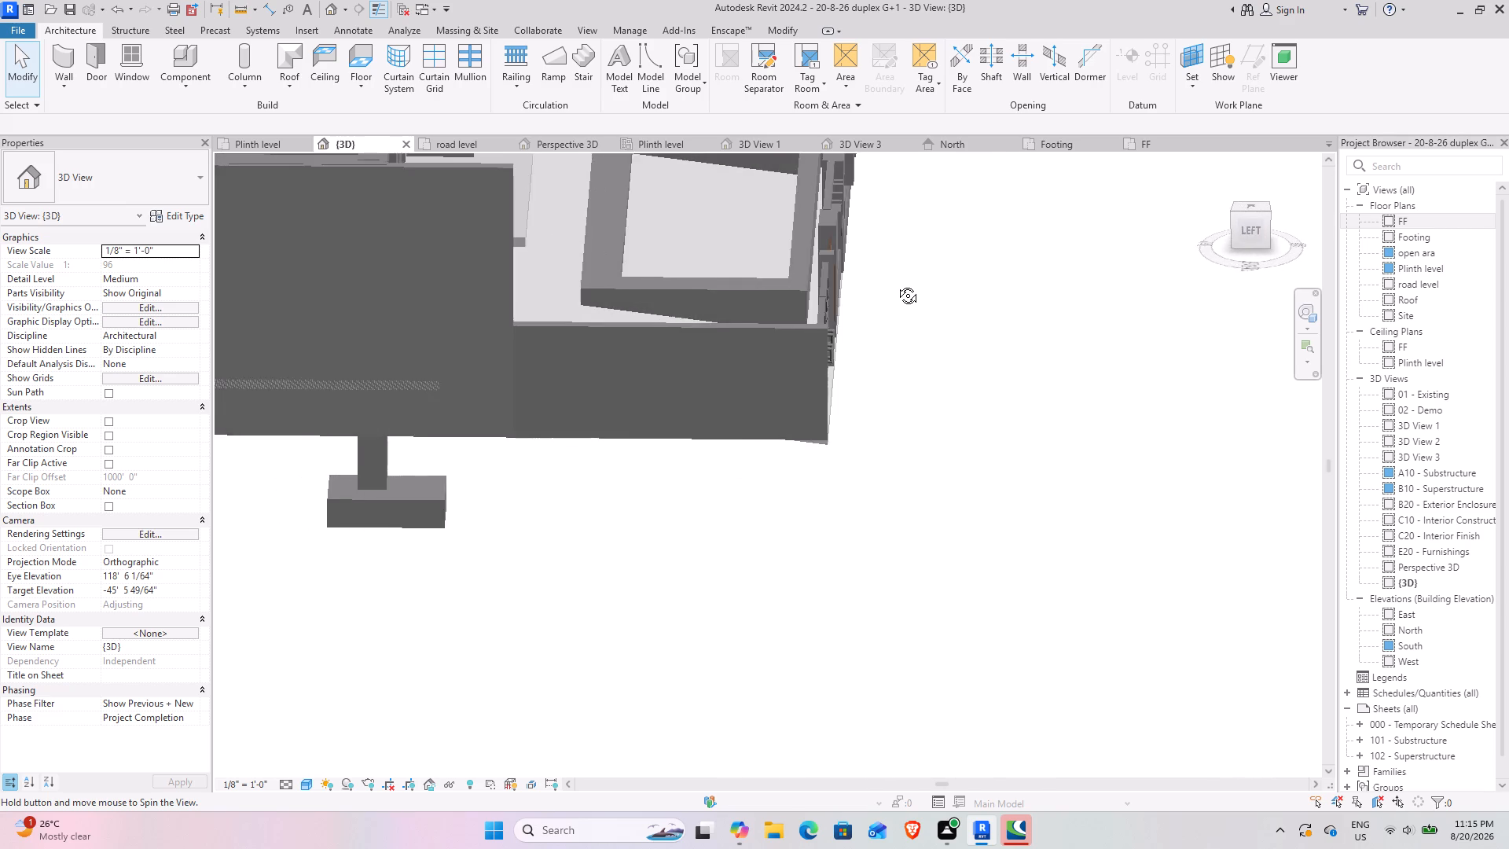
{"action": "middle_click_drag", "start_coordinate": [896, 284], "coordinate": [630, 401], "text": "shift"}
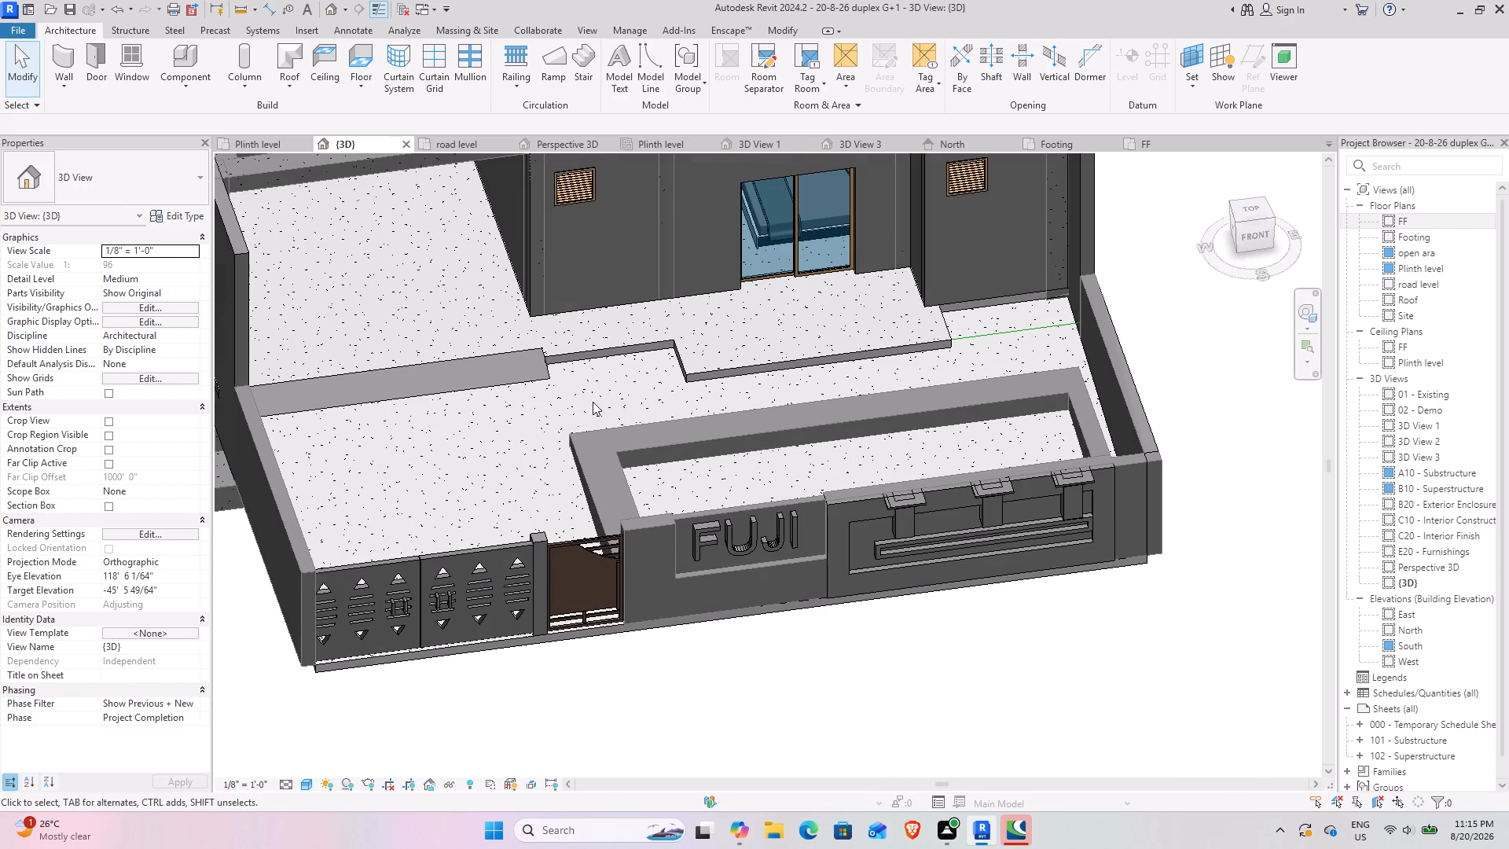
{"action": "middle_click_drag", "start_coordinate": [536, 399], "coordinate": [501, 387], "text": "shift"}
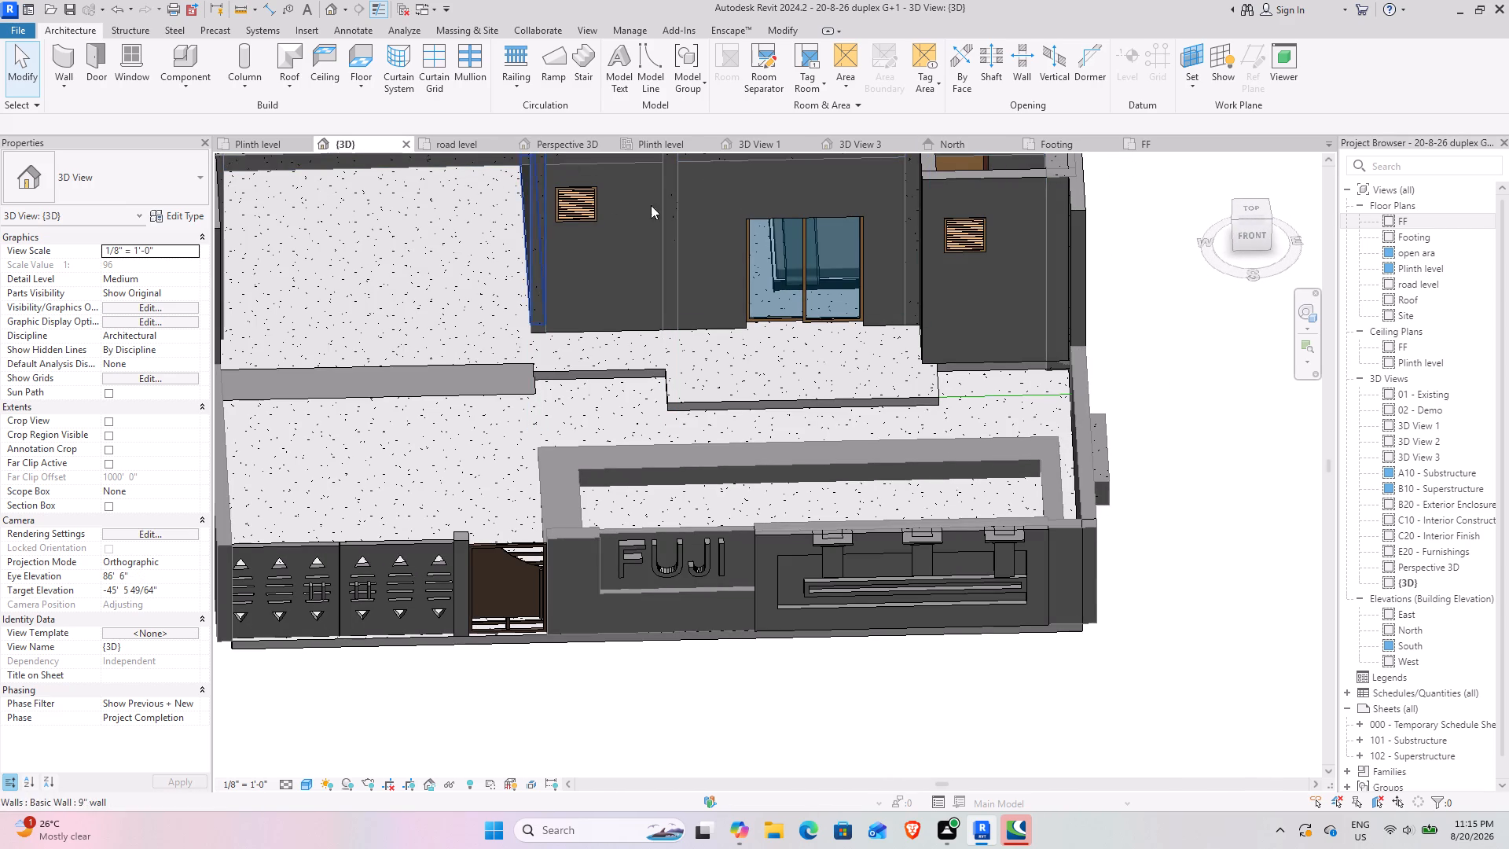
In the open ara floor plan, start a new floor and open the layer structure of type genric Slab - 6" for editing.
{"action": "double_click", "coordinate": [1448, 250]}
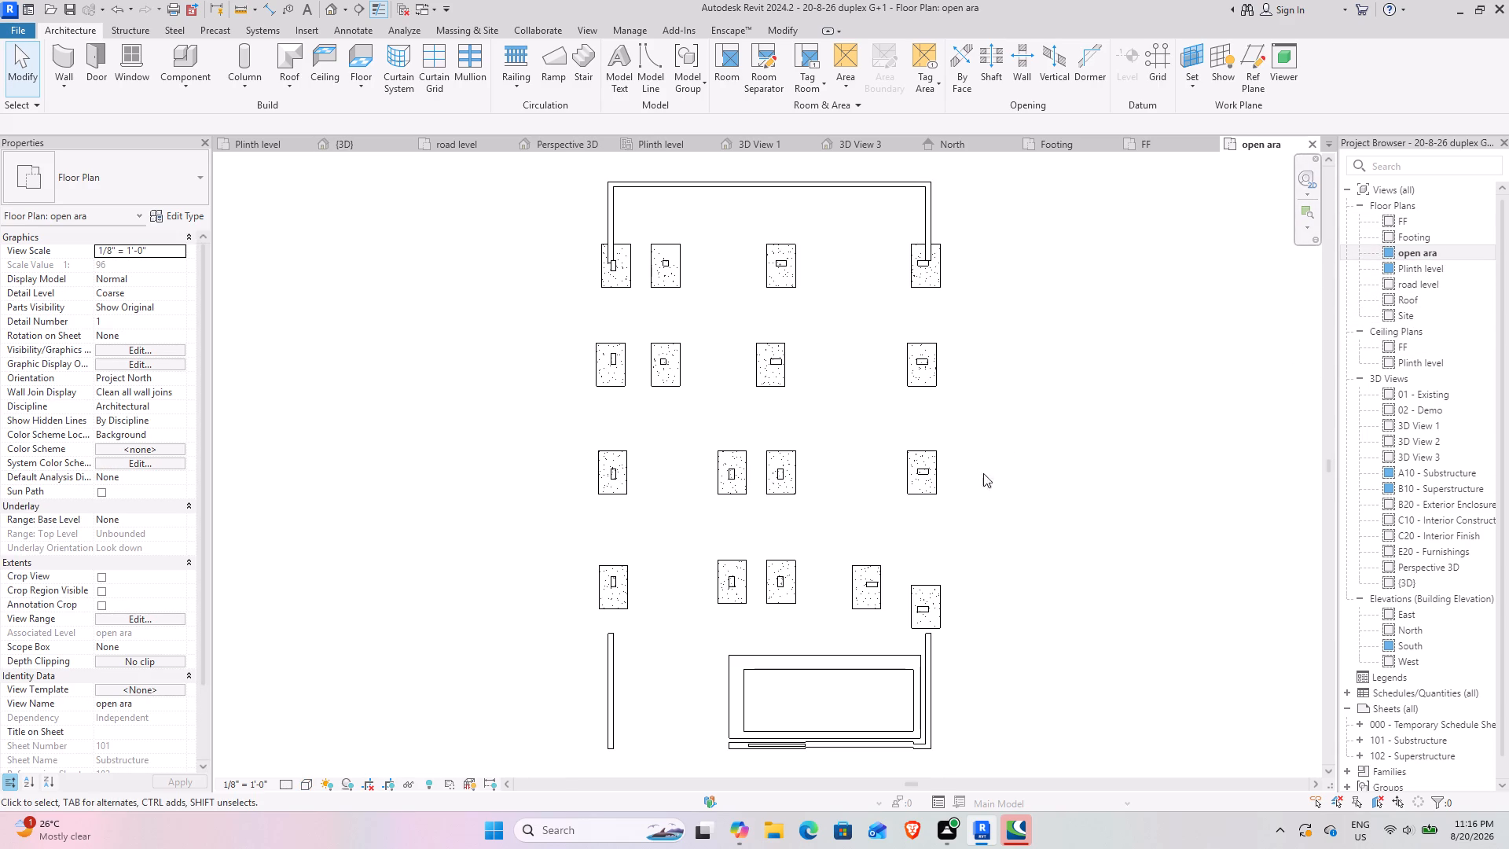
{"action": "middle_click_drag", "start_coordinate": [817, 560], "coordinate": [810, 318]}
{"action": "scroll", "coordinate": [827, 475], "scroll_direction": "up", "scroll_amount": 7}
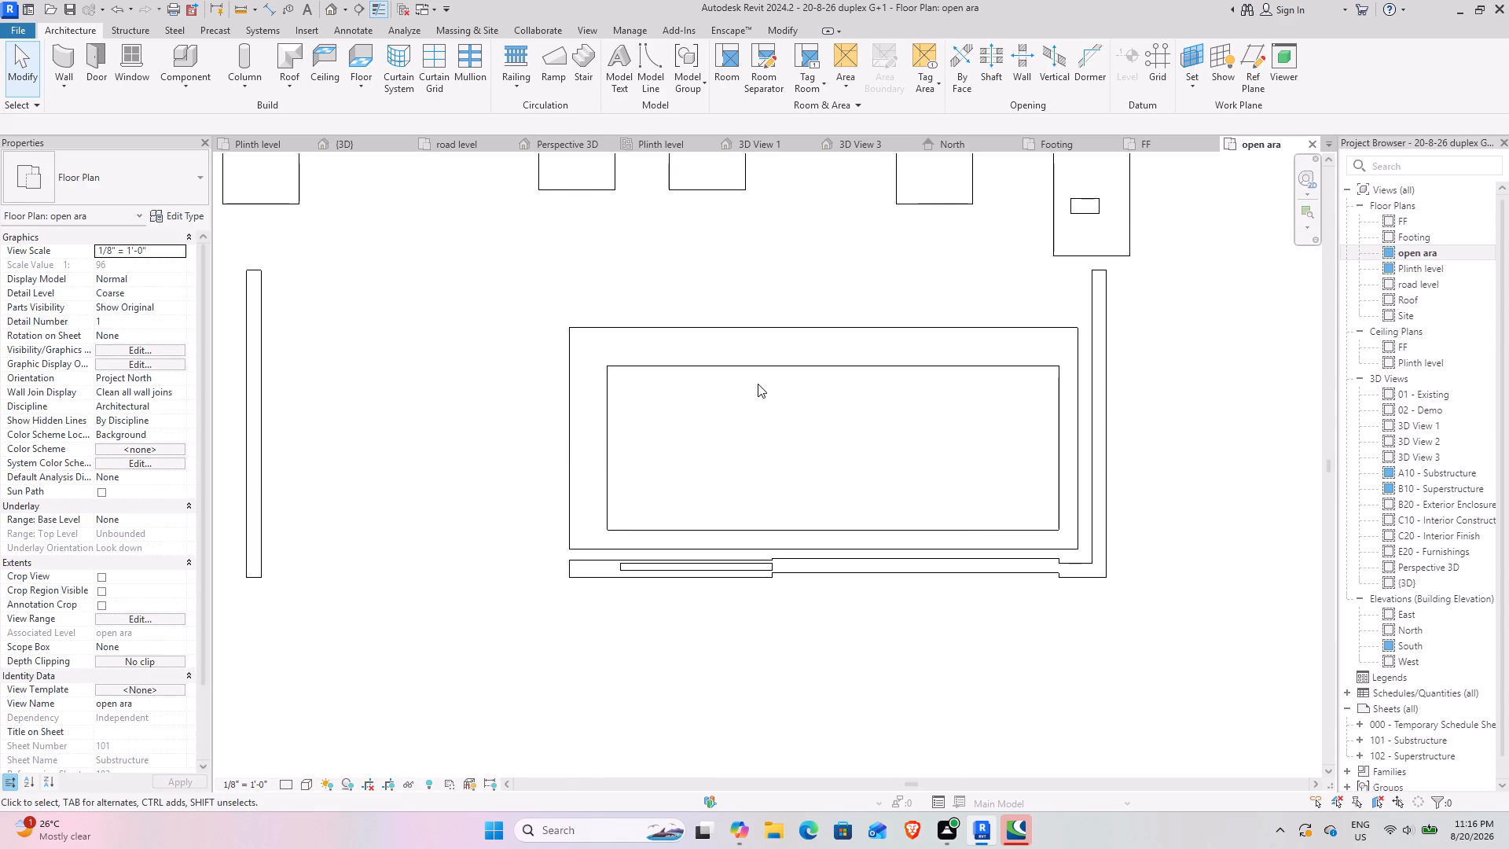
{"action": "left_click", "coordinate": [358, 56]}
{"action": "left_click", "coordinate": [183, 218]}
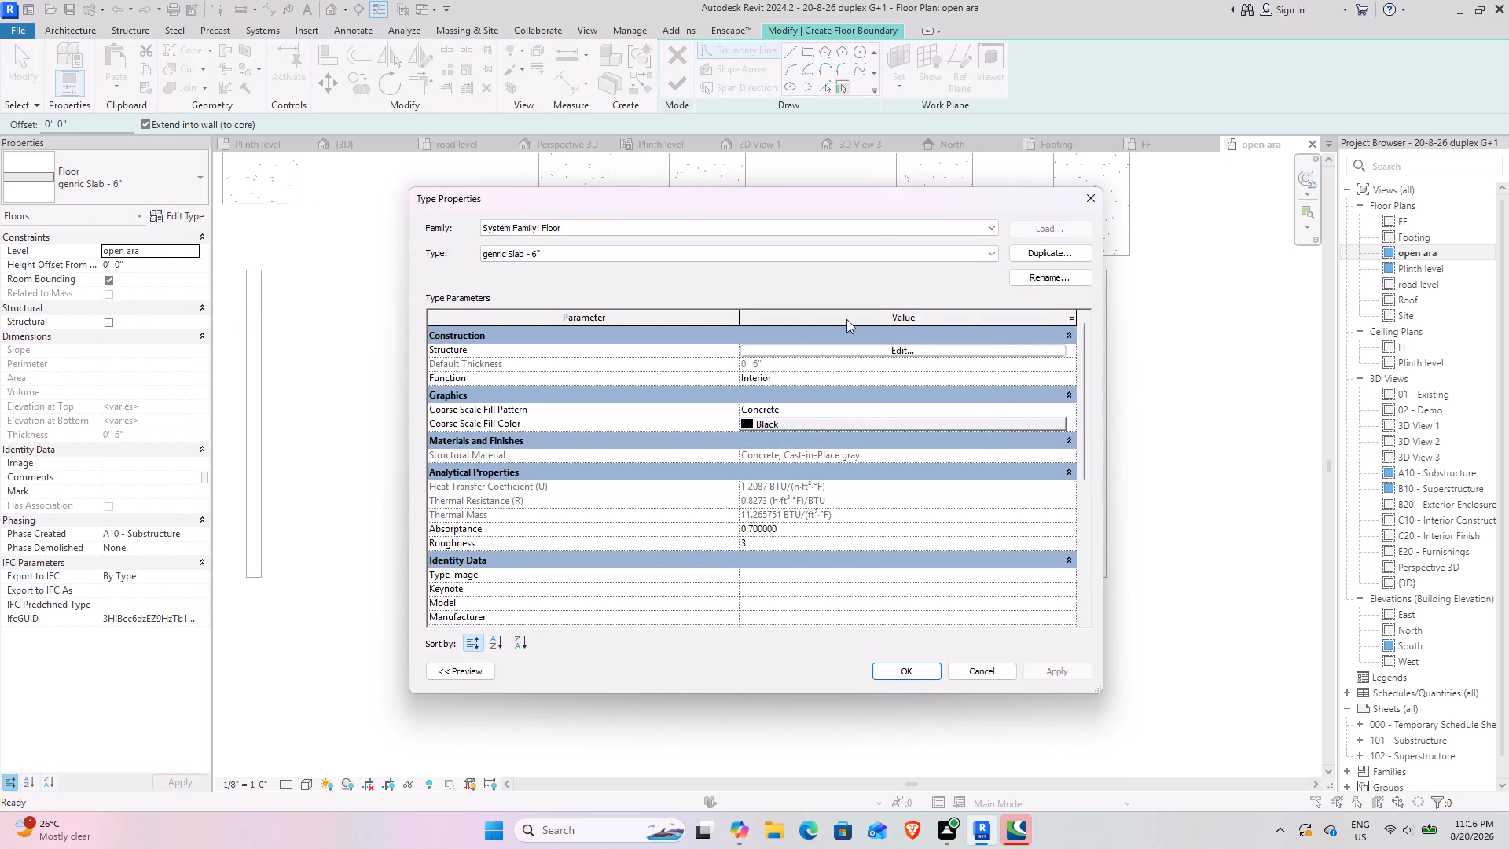
{"action": "left_click", "coordinate": [883, 351]}
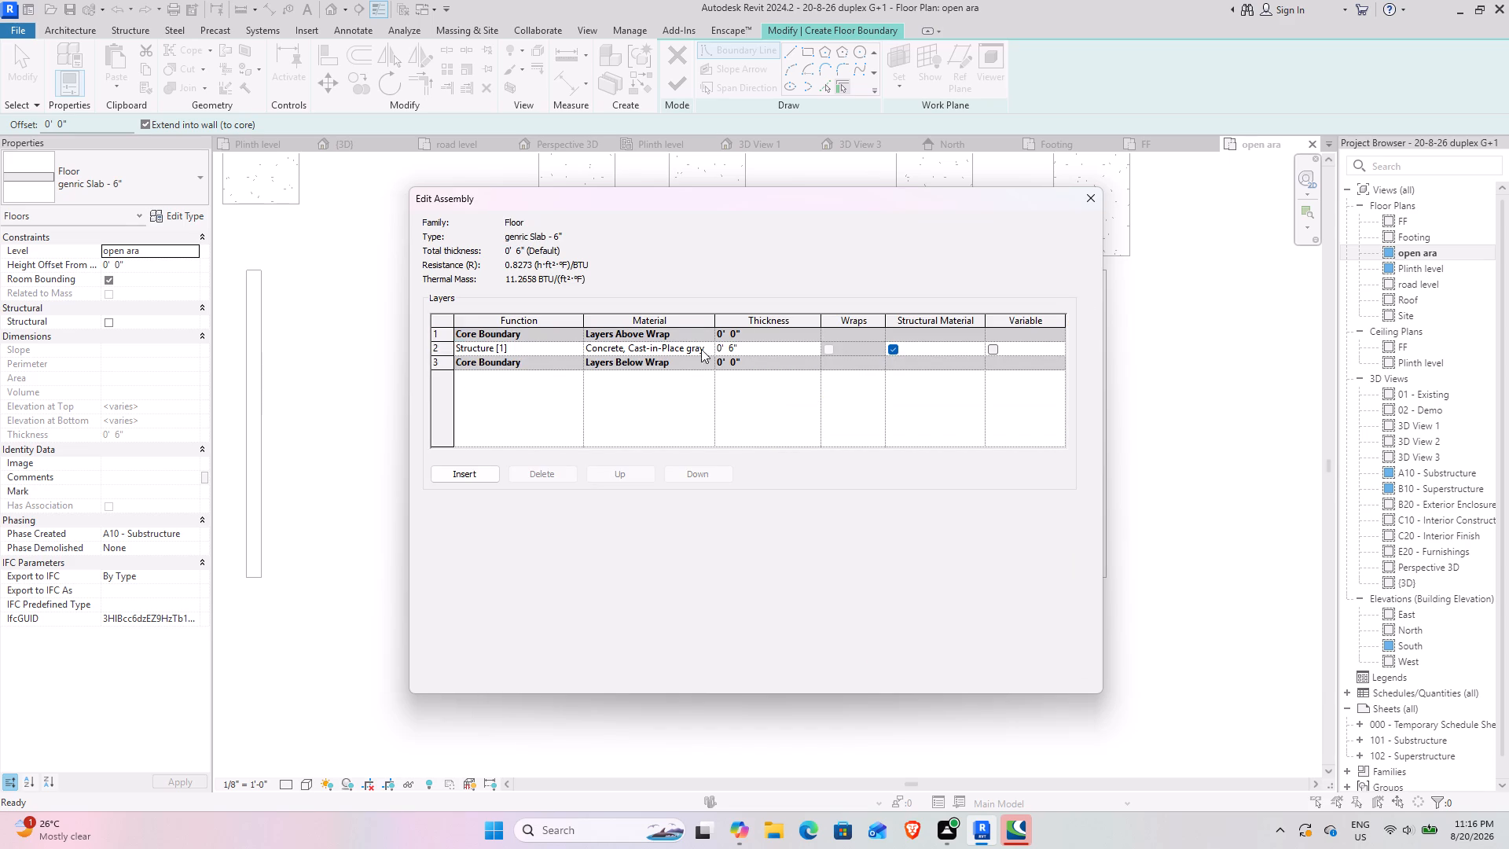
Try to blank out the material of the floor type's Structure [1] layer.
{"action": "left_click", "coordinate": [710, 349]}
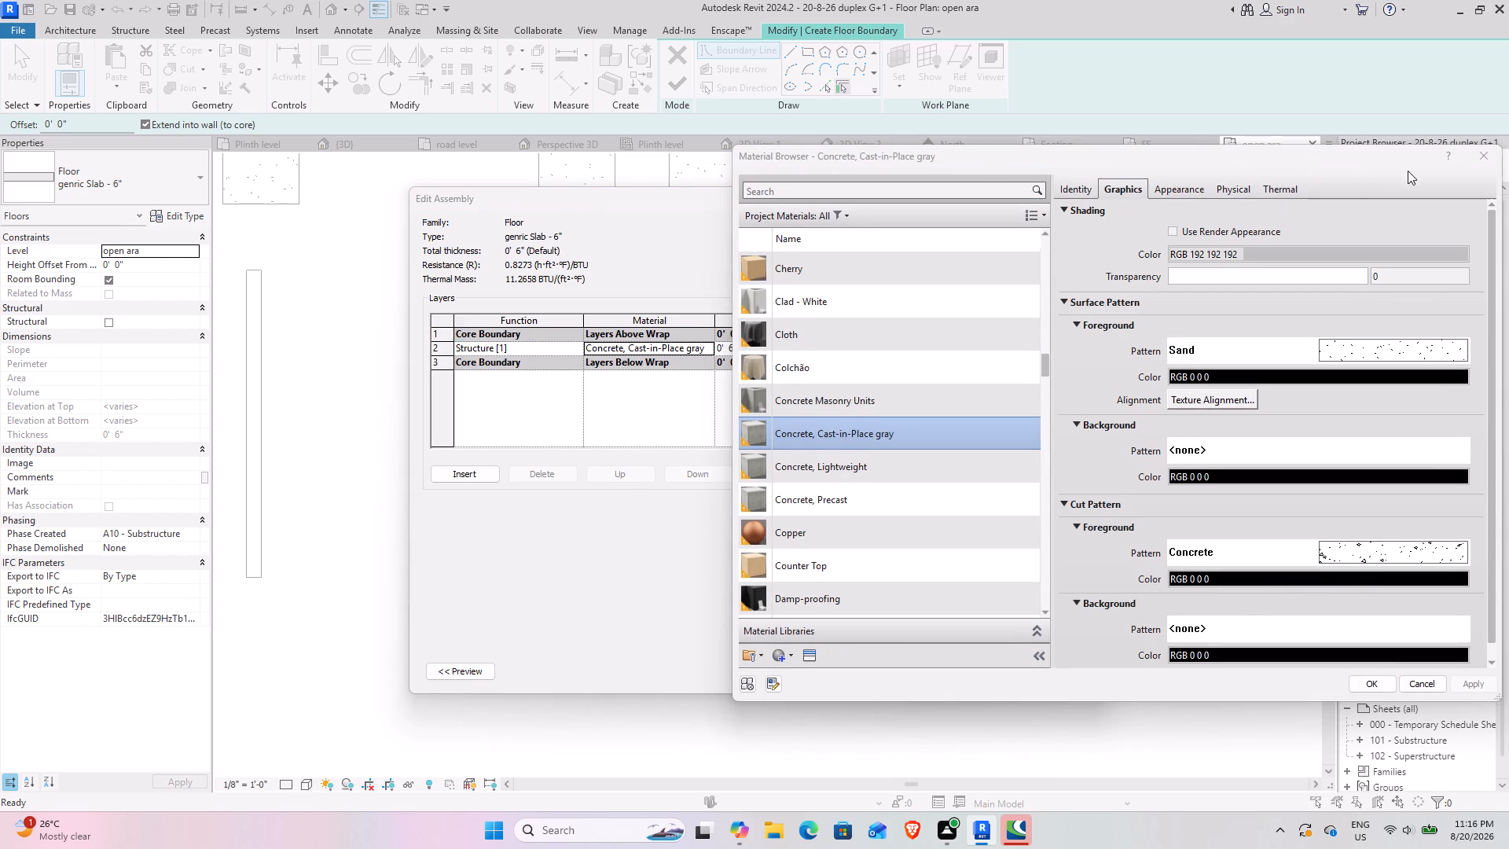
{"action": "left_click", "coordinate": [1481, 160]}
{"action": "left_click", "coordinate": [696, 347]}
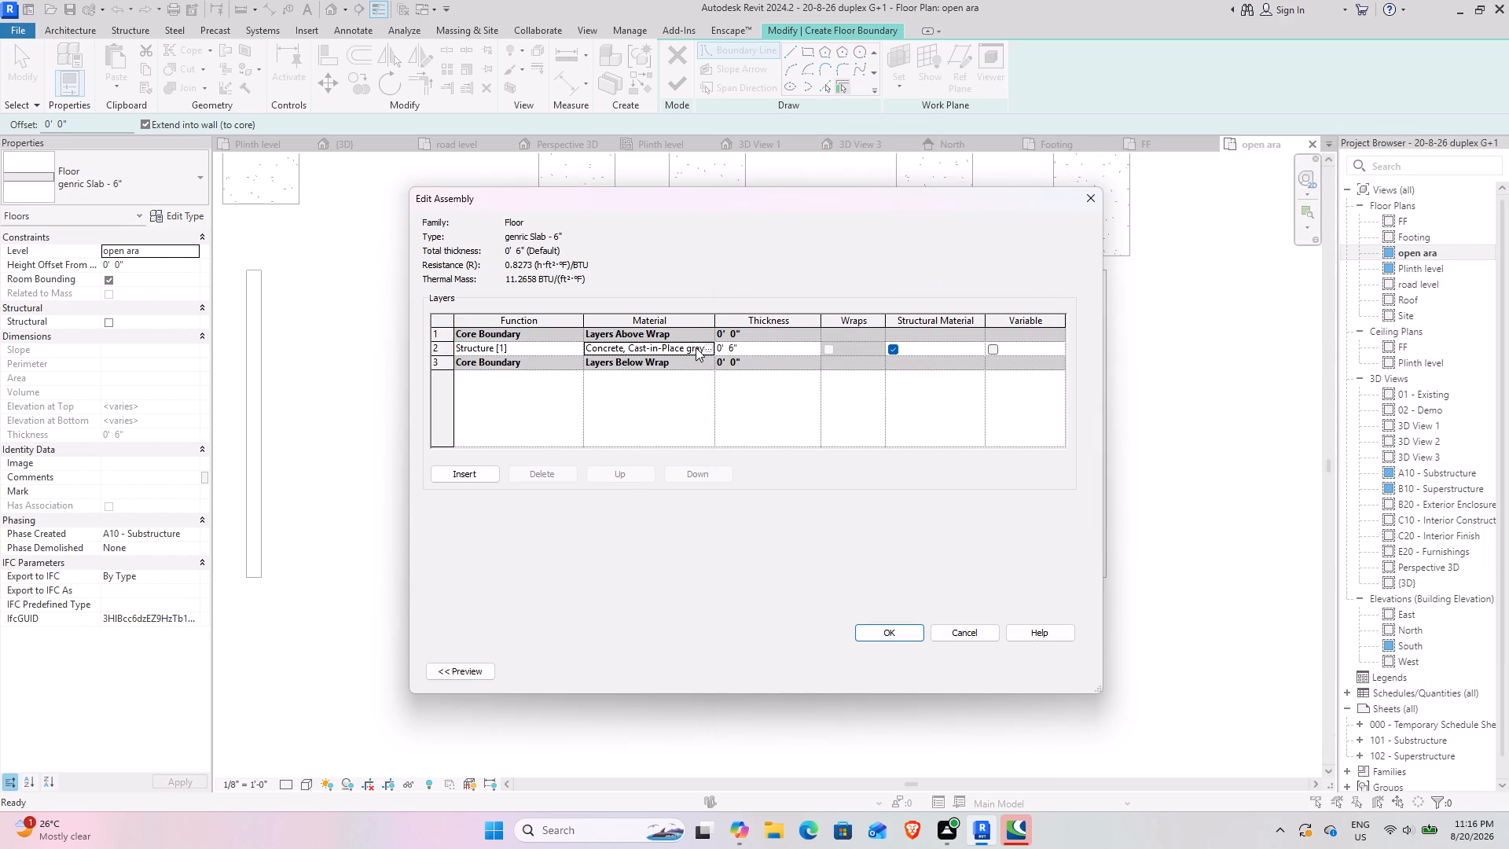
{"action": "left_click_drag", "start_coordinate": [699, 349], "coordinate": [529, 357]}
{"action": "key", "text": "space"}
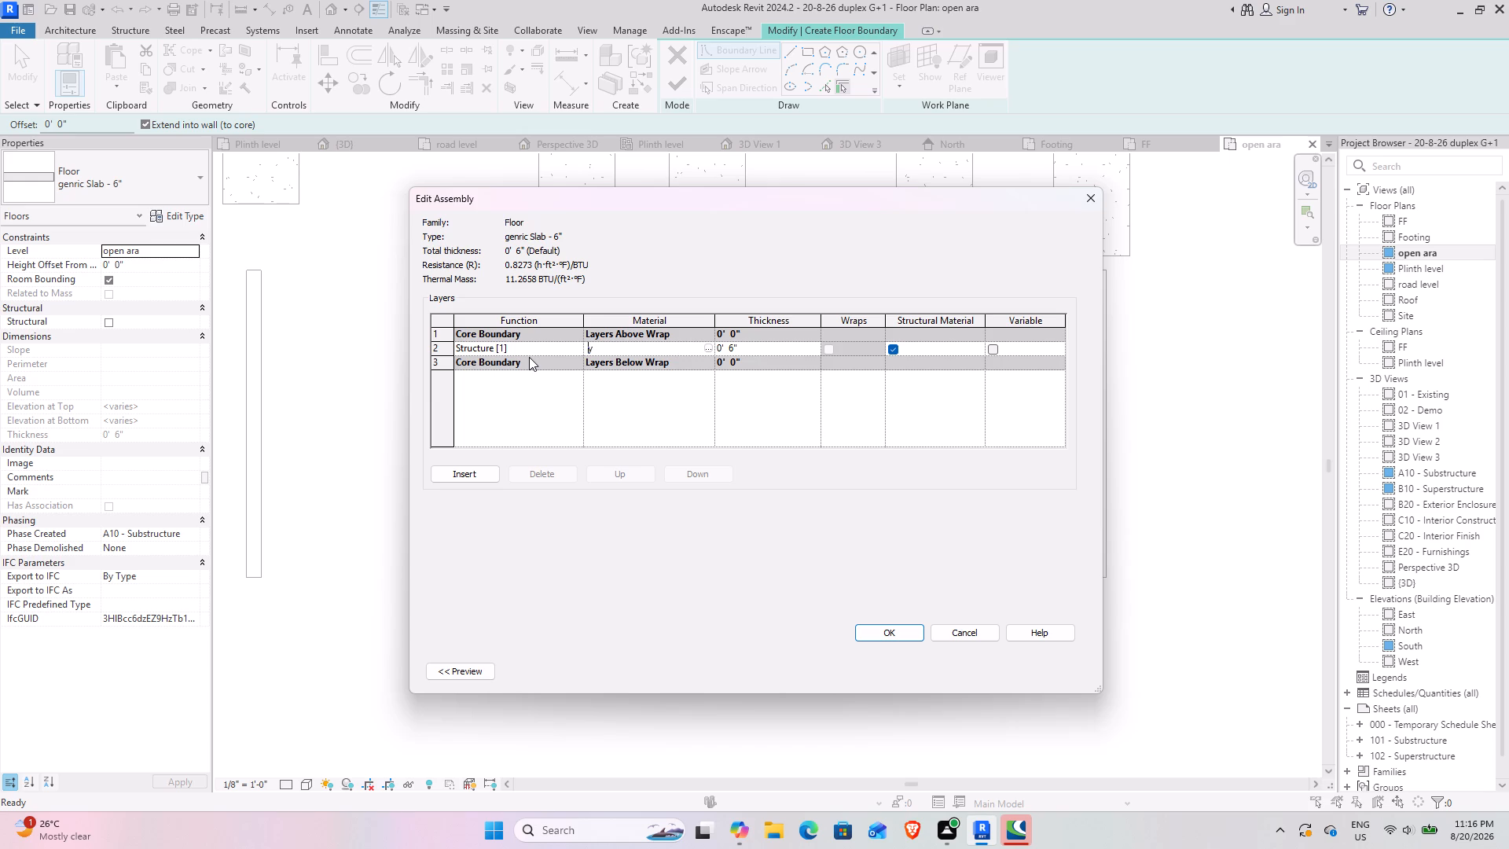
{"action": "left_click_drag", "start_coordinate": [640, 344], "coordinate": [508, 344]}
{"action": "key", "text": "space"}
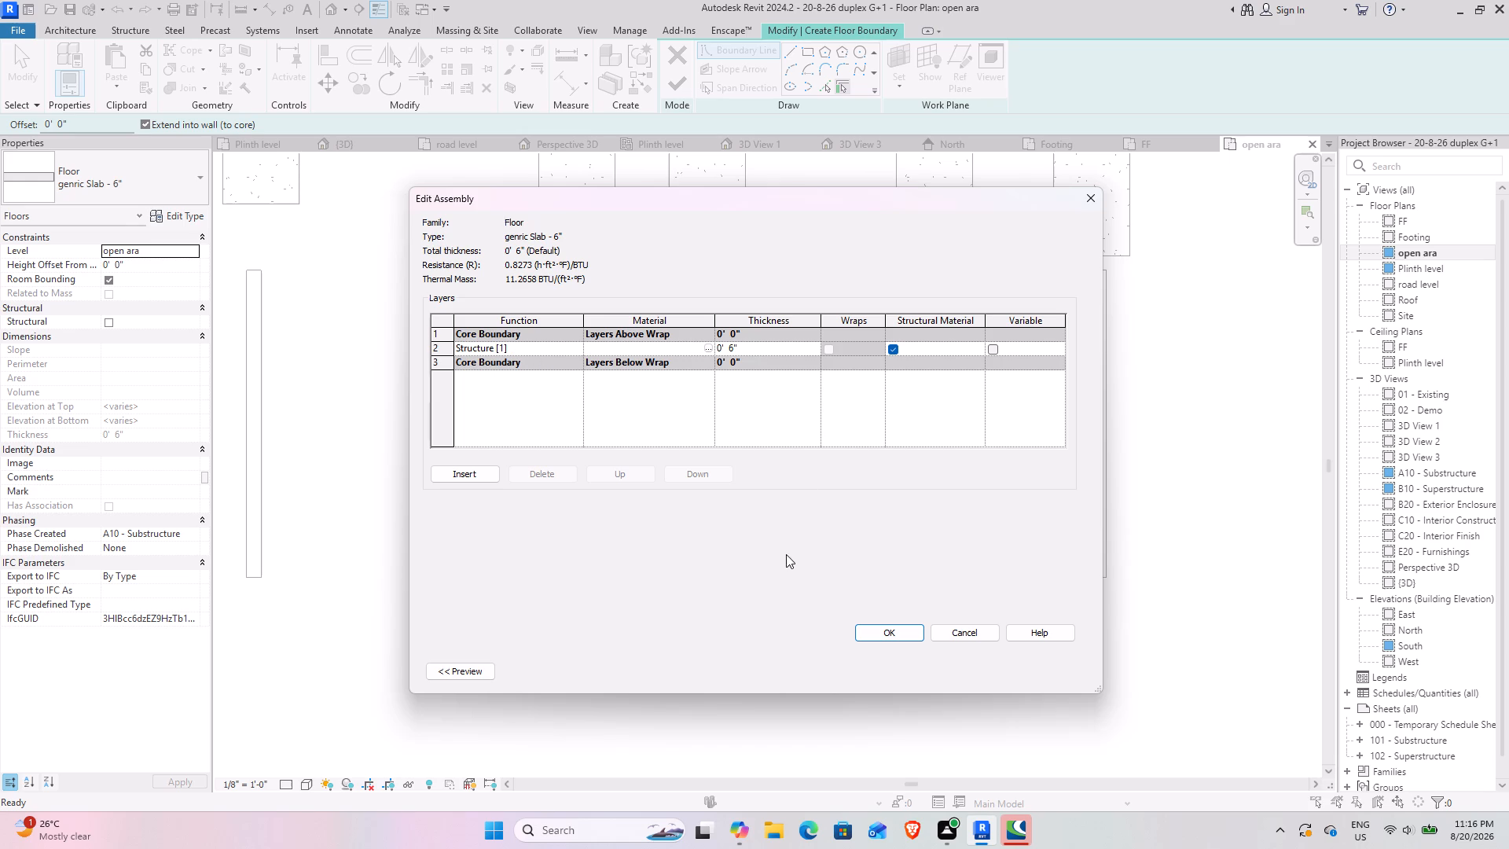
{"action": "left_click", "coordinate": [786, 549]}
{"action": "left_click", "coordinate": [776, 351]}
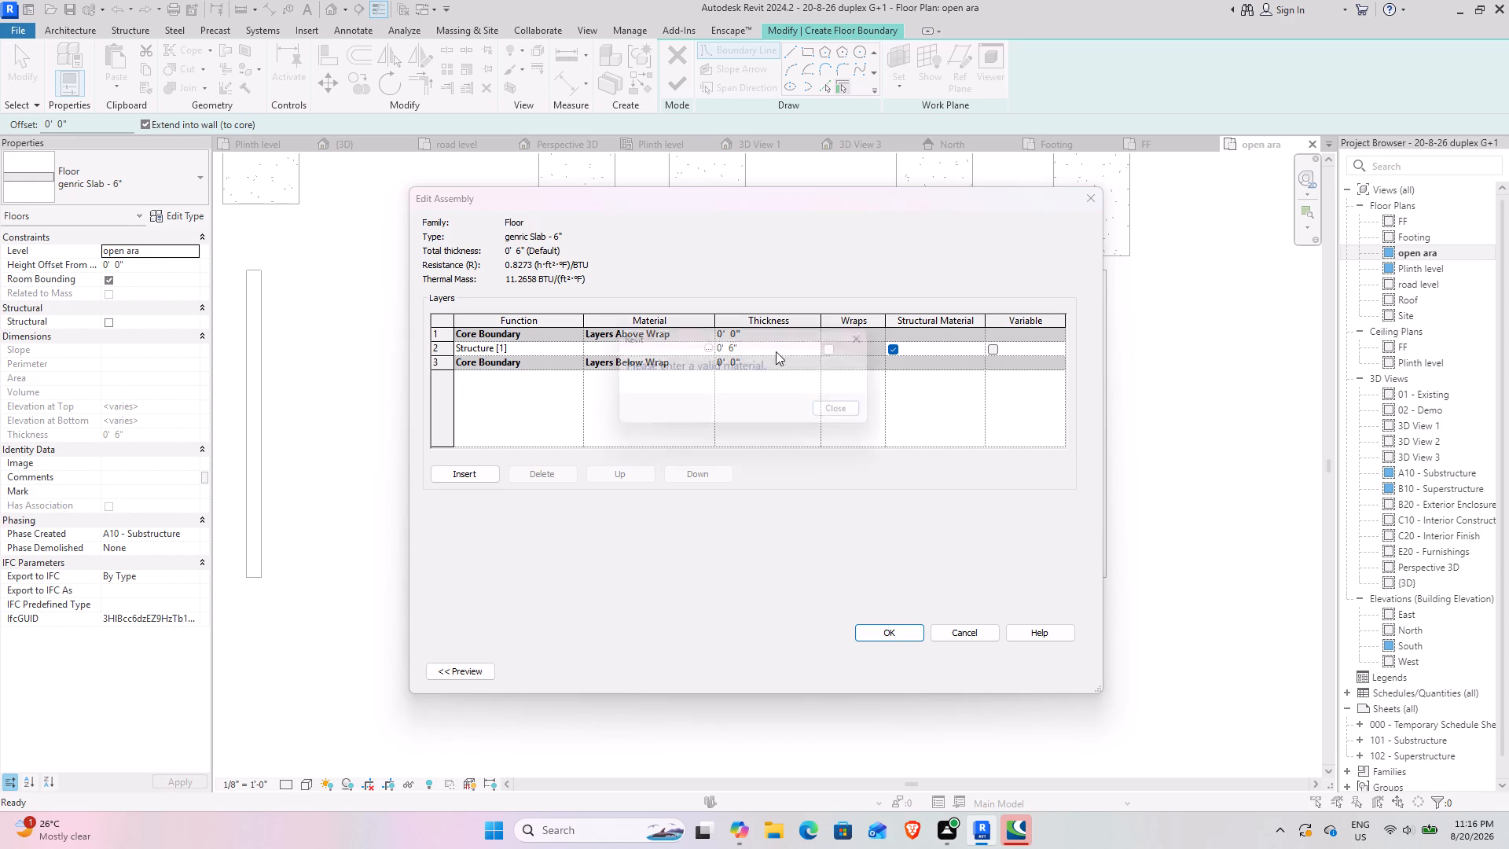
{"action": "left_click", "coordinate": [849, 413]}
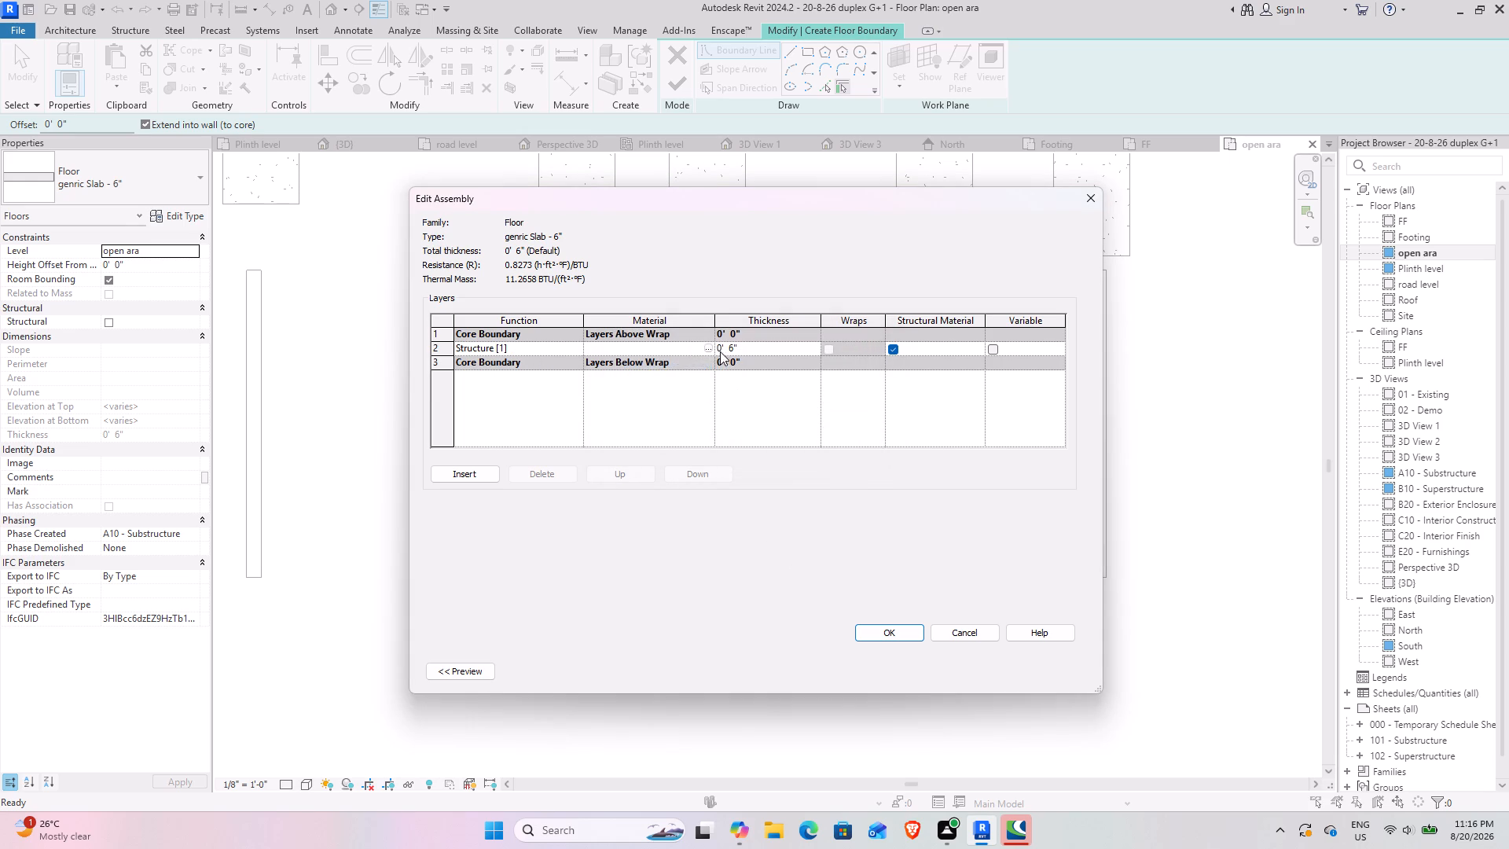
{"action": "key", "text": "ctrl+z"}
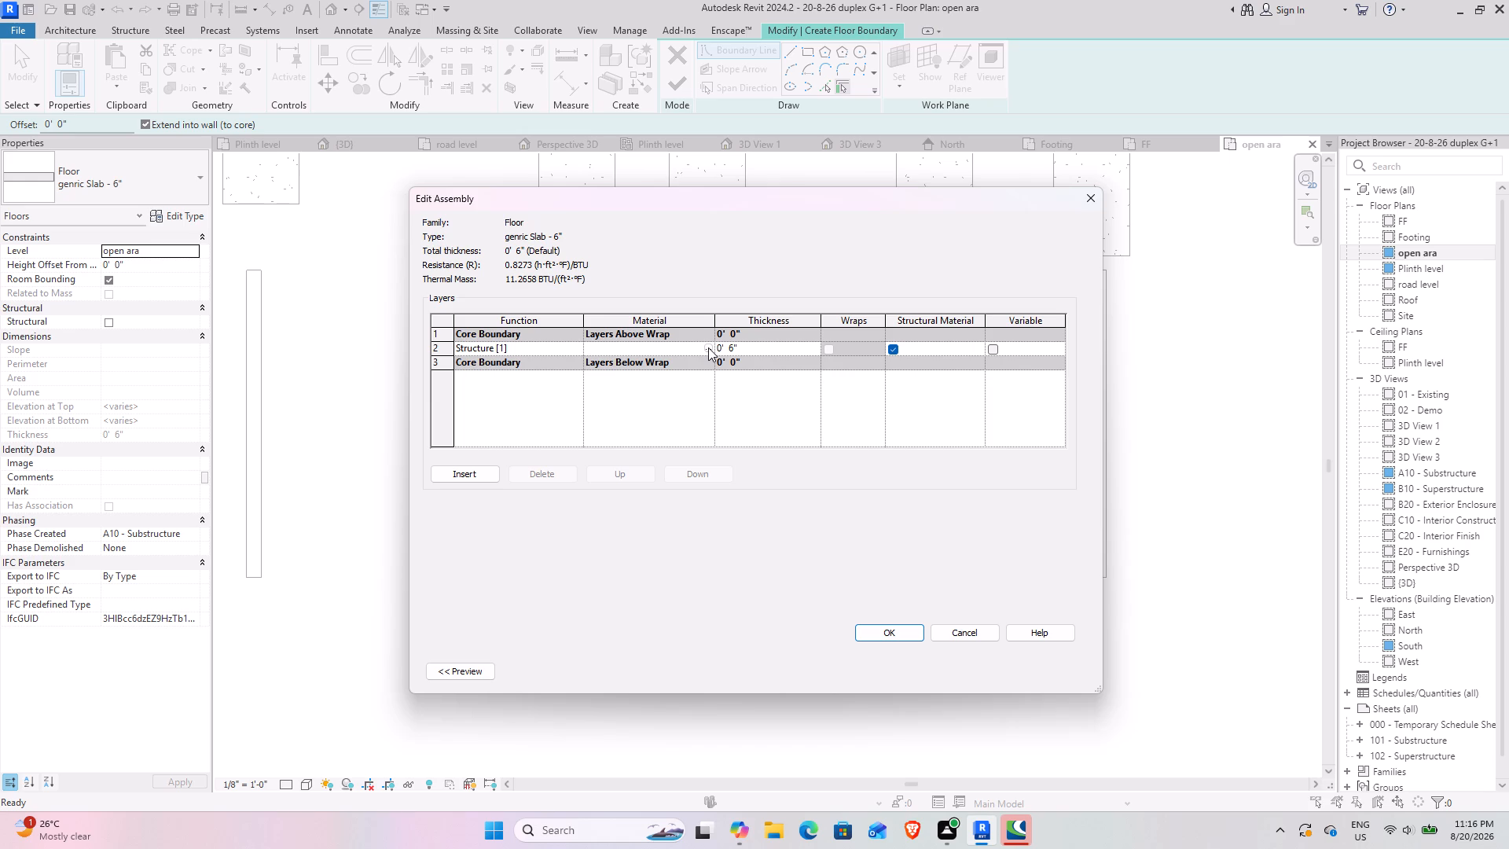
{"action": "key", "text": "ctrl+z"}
Assign the material Wall Material (1) to the floor type's Structure [1] layer.
{"action": "left_click", "coordinate": [708, 347]}
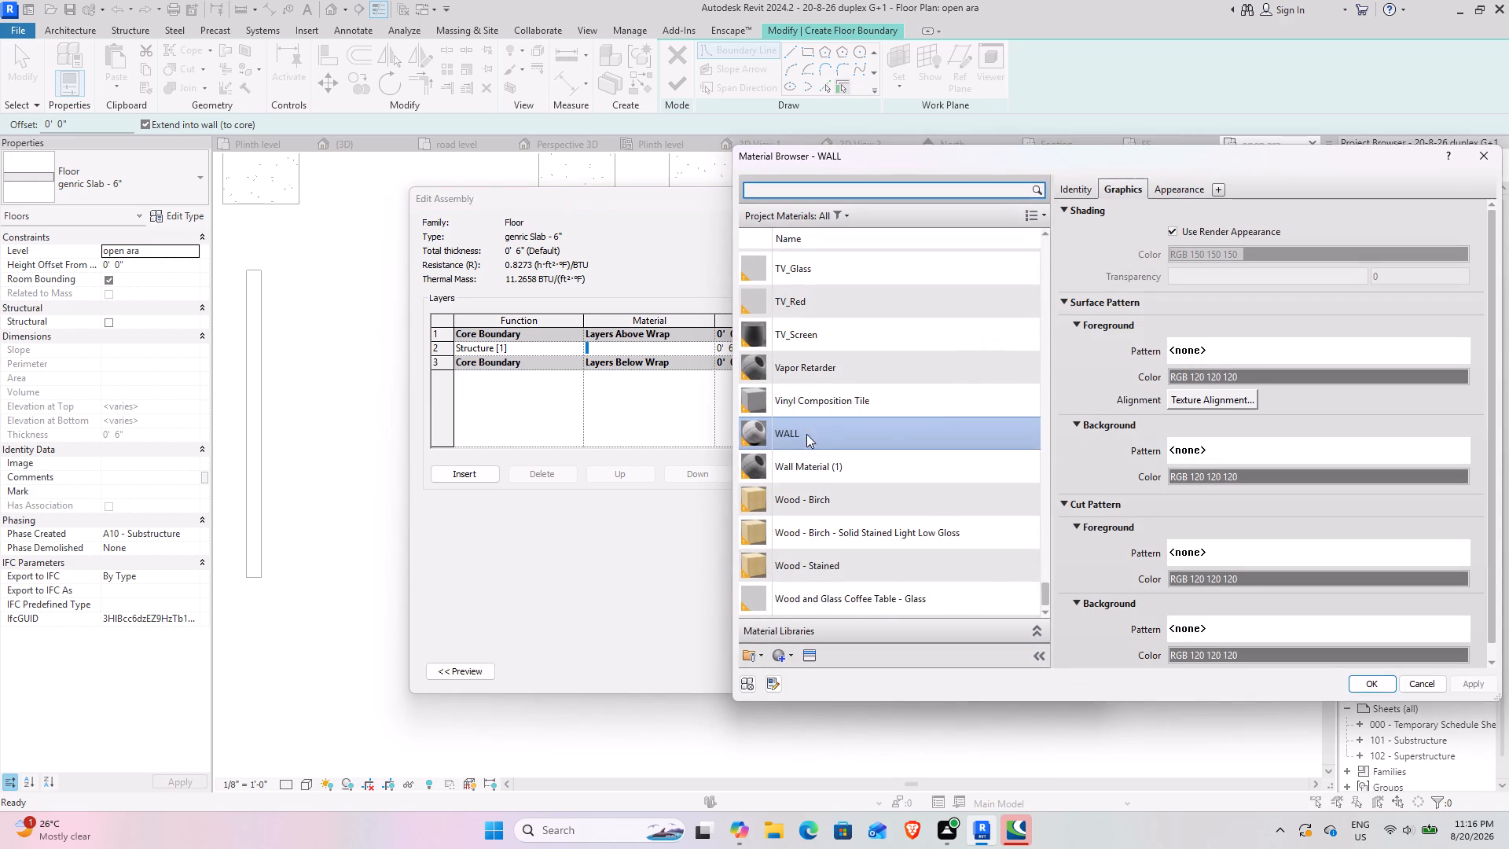
{"action": "left_click", "coordinate": [833, 375]}
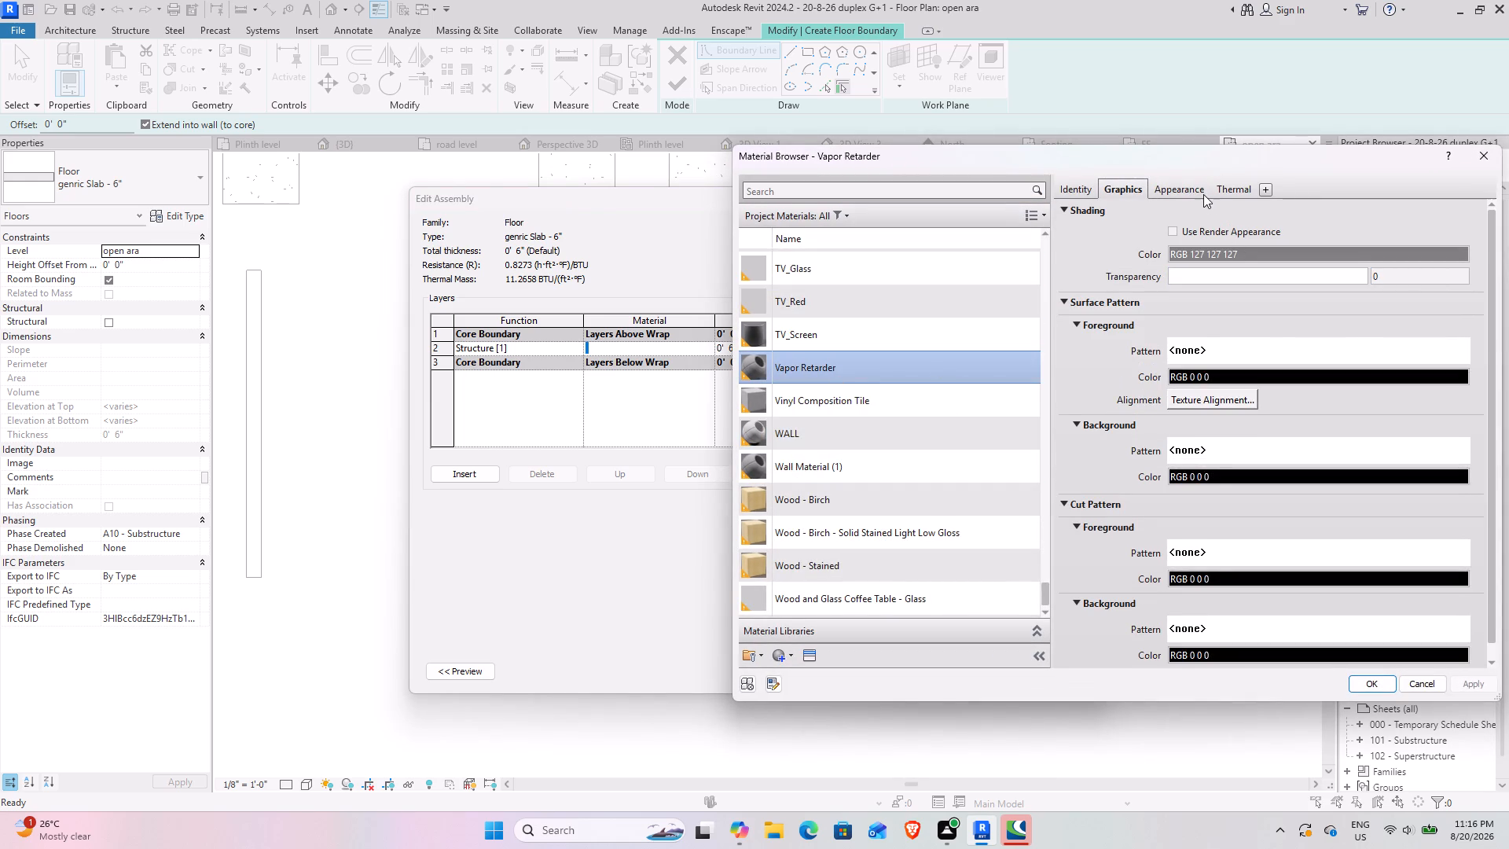
{"action": "left_click", "coordinate": [1203, 194]}
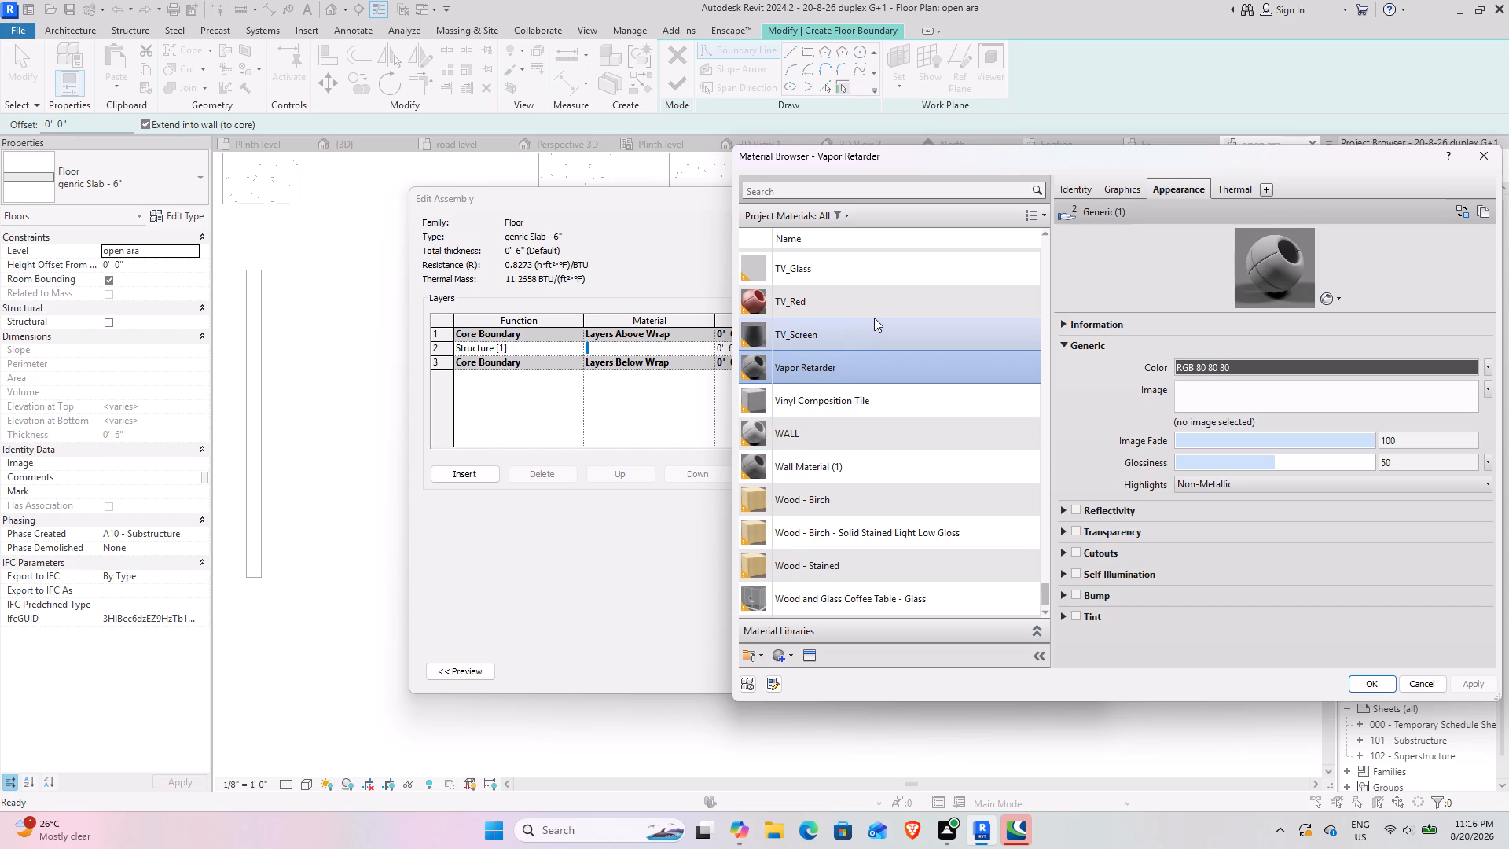
{"action": "left_click", "coordinate": [882, 459]}
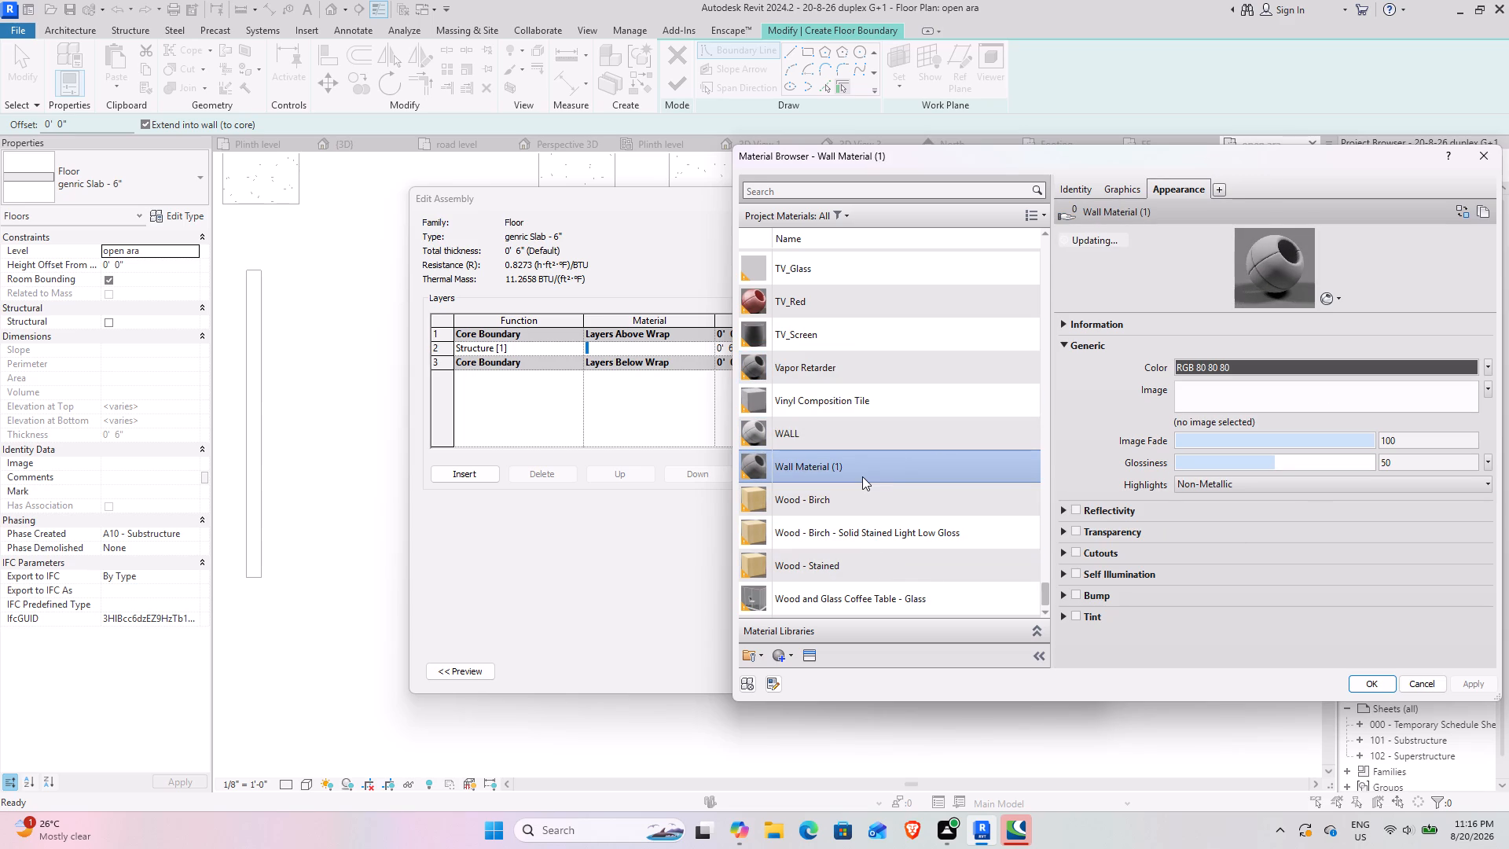
{"action": "left_click", "coordinate": [862, 476]}
{"action": "left_click", "coordinate": [1375, 689]}
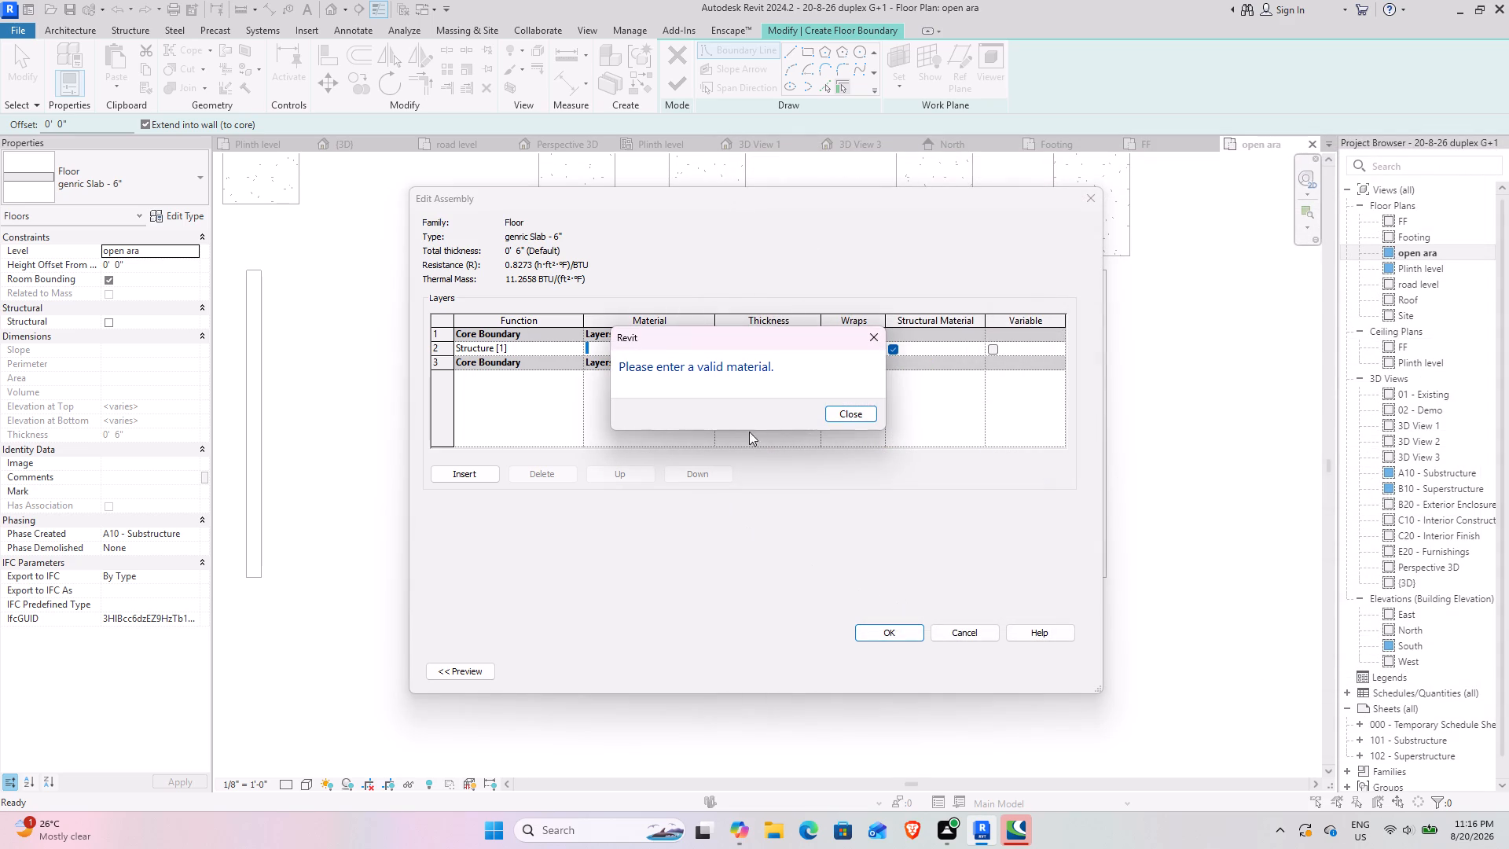
{"action": "left_click", "coordinate": [850, 417]}
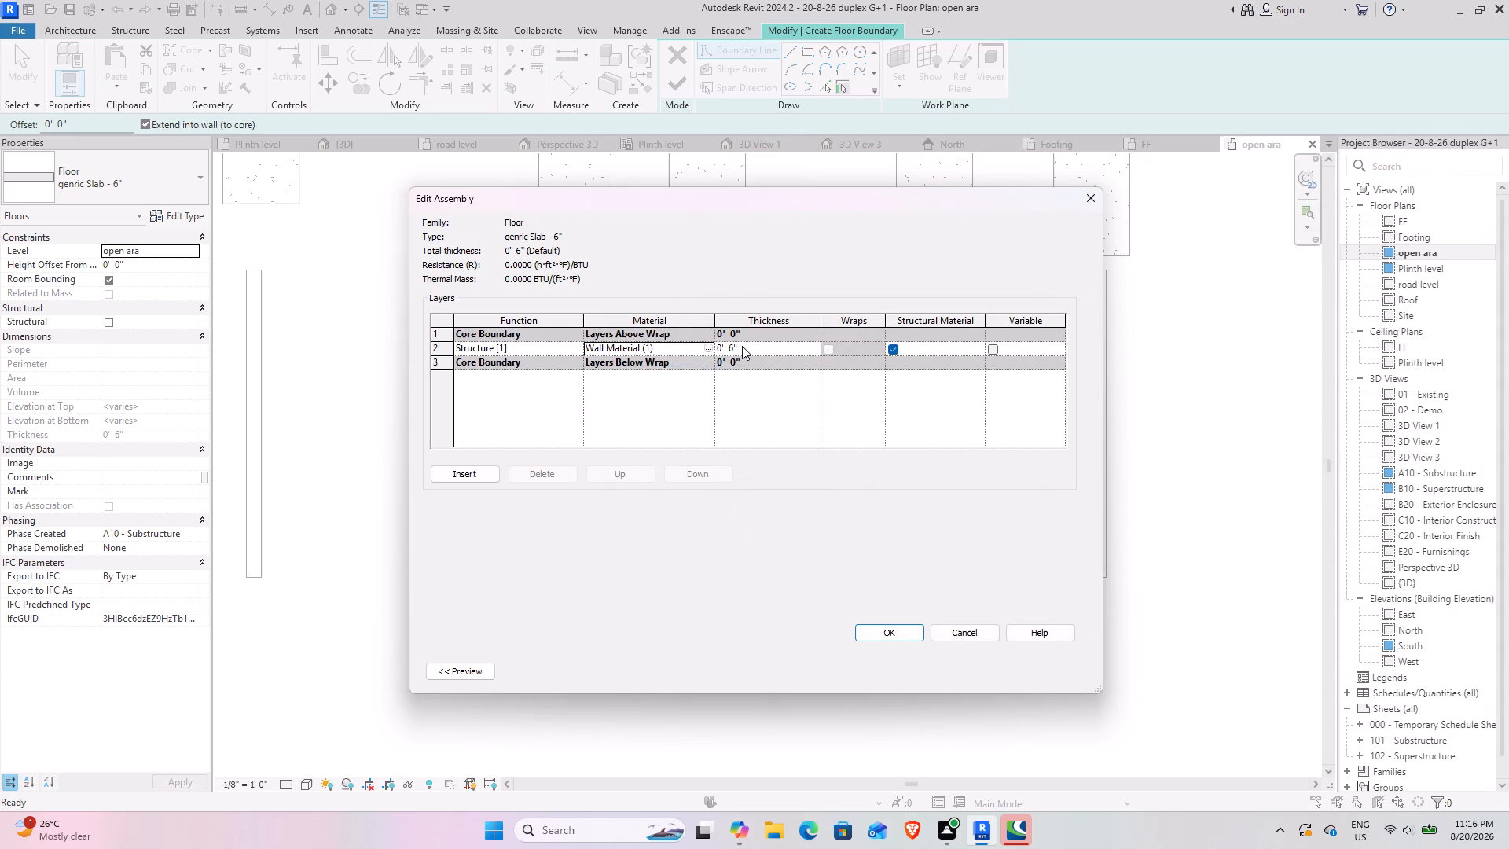
Set the Structure [1] layer's thickness to 2" and apply the change to the floor type.
{"action": "left_click", "coordinate": [742, 346]}
{"action": "left_click_drag", "start_coordinate": [729, 349], "coordinate": [652, 339]}
{"action": "left_click_drag", "start_coordinate": [776, 344], "coordinate": [671, 344]}
{"action": "type", "text": "2\""}
{"action": "key", "text": "Return"}
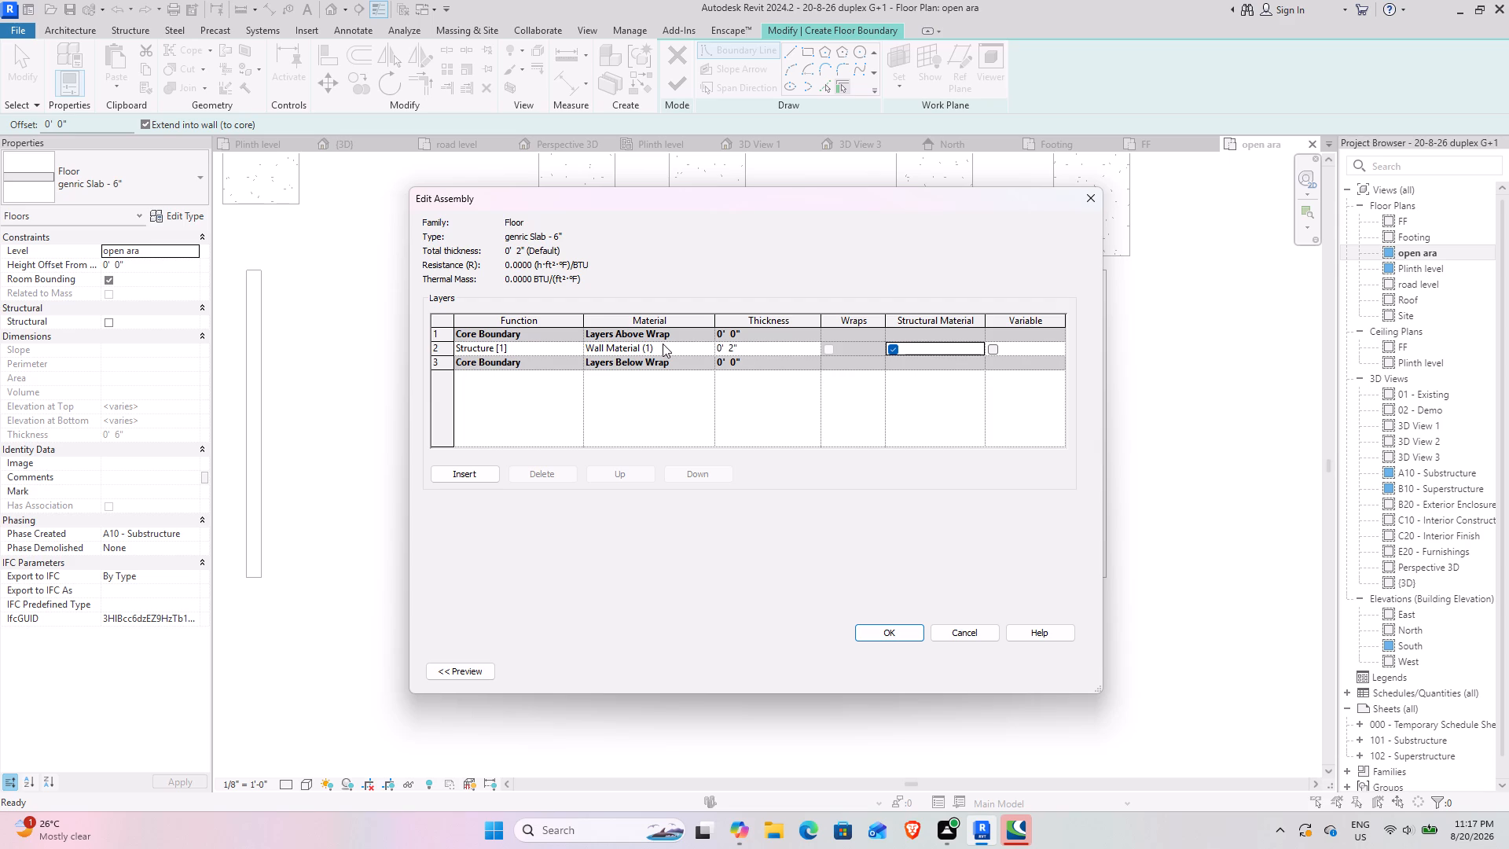
{"action": "left_click", "coordinate": [911, 633]}
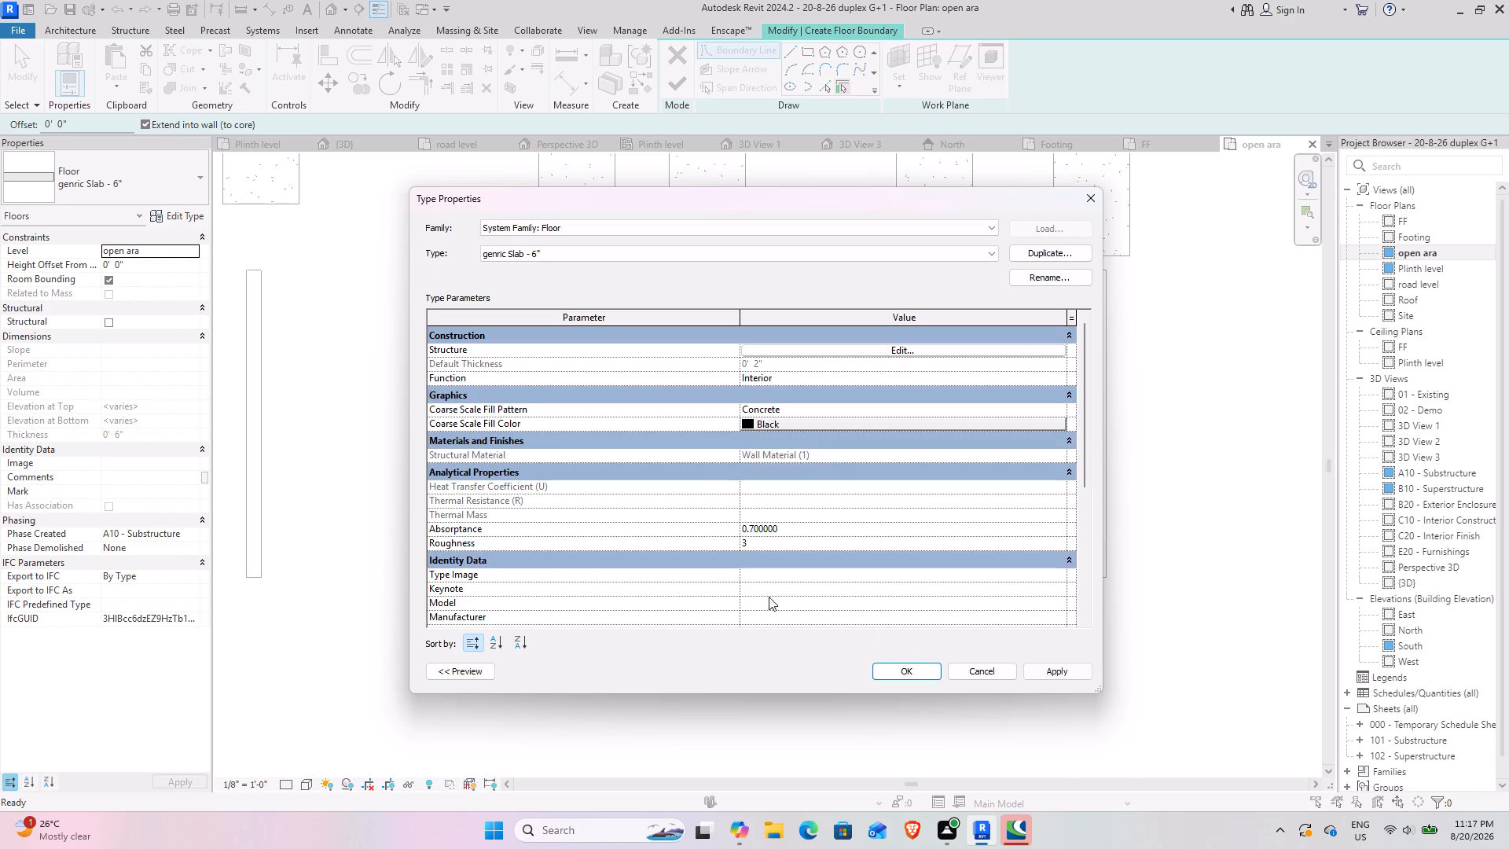
{"action": "scroll", "coordinate": [763, 454], "scroll_direction": "down", "scroll_amount": 2}
{"action": "scroll", "coordinate": [763, 454], "scroll_direction": "up", "scroll_amount": 3}
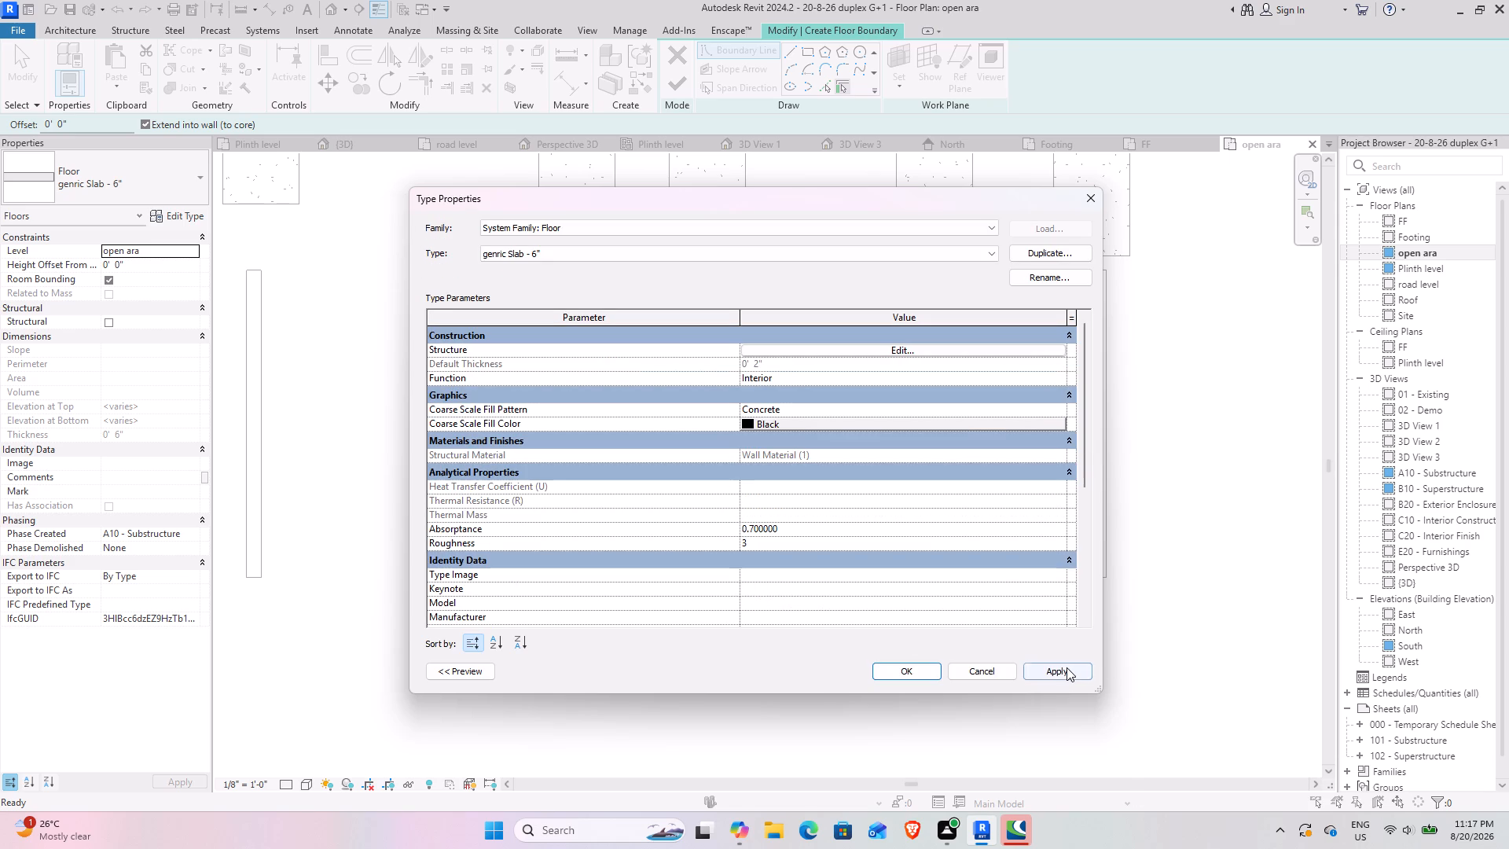
{"action": "left_click", "coordinate": [1067, 667]}
Duplicate the edited floor type under the suggested name and use the copy for the new floor.
{"action": "left_click", "coordinate": [1052, 259]}
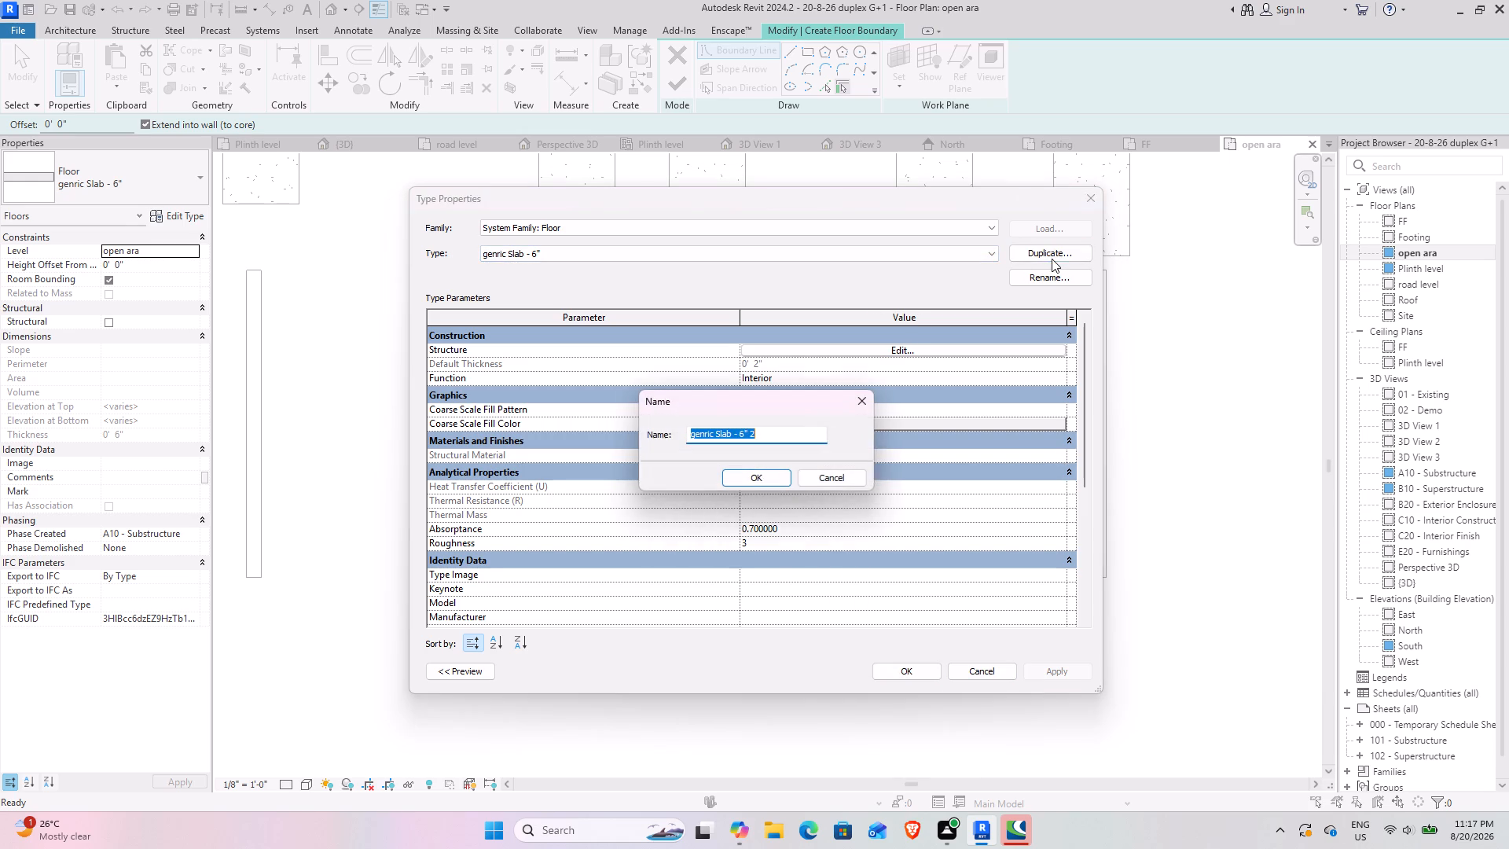
{"action": "left_click", "coordinate": [762, 481]}
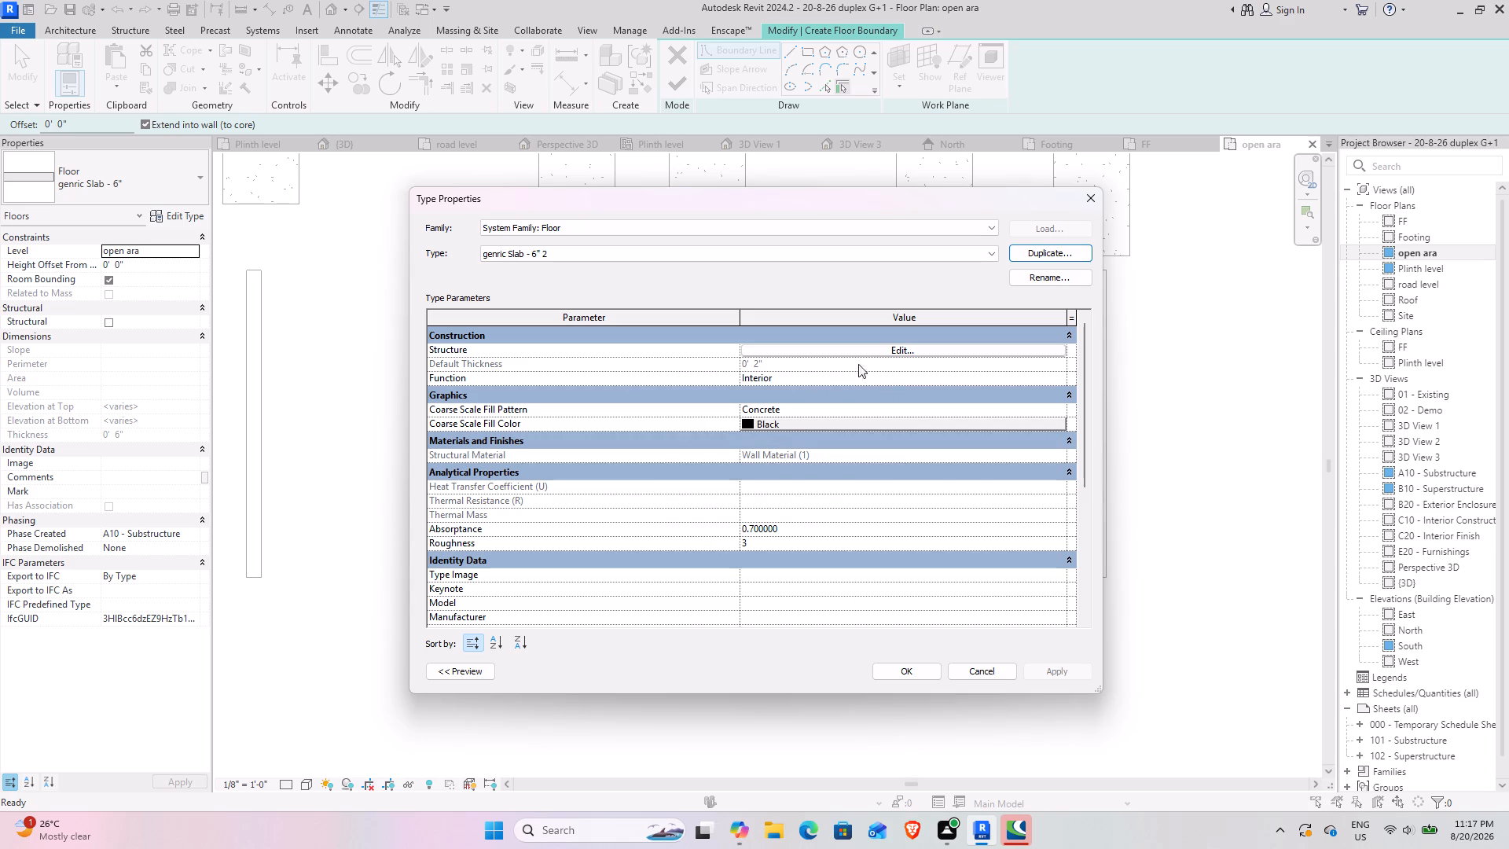
{"action": "left_click", "coordinate": [928, 671]}
{"action": "scroll", "coordinate": [728, 386], "scroll_direction": "down", "scroll_amount": 1}
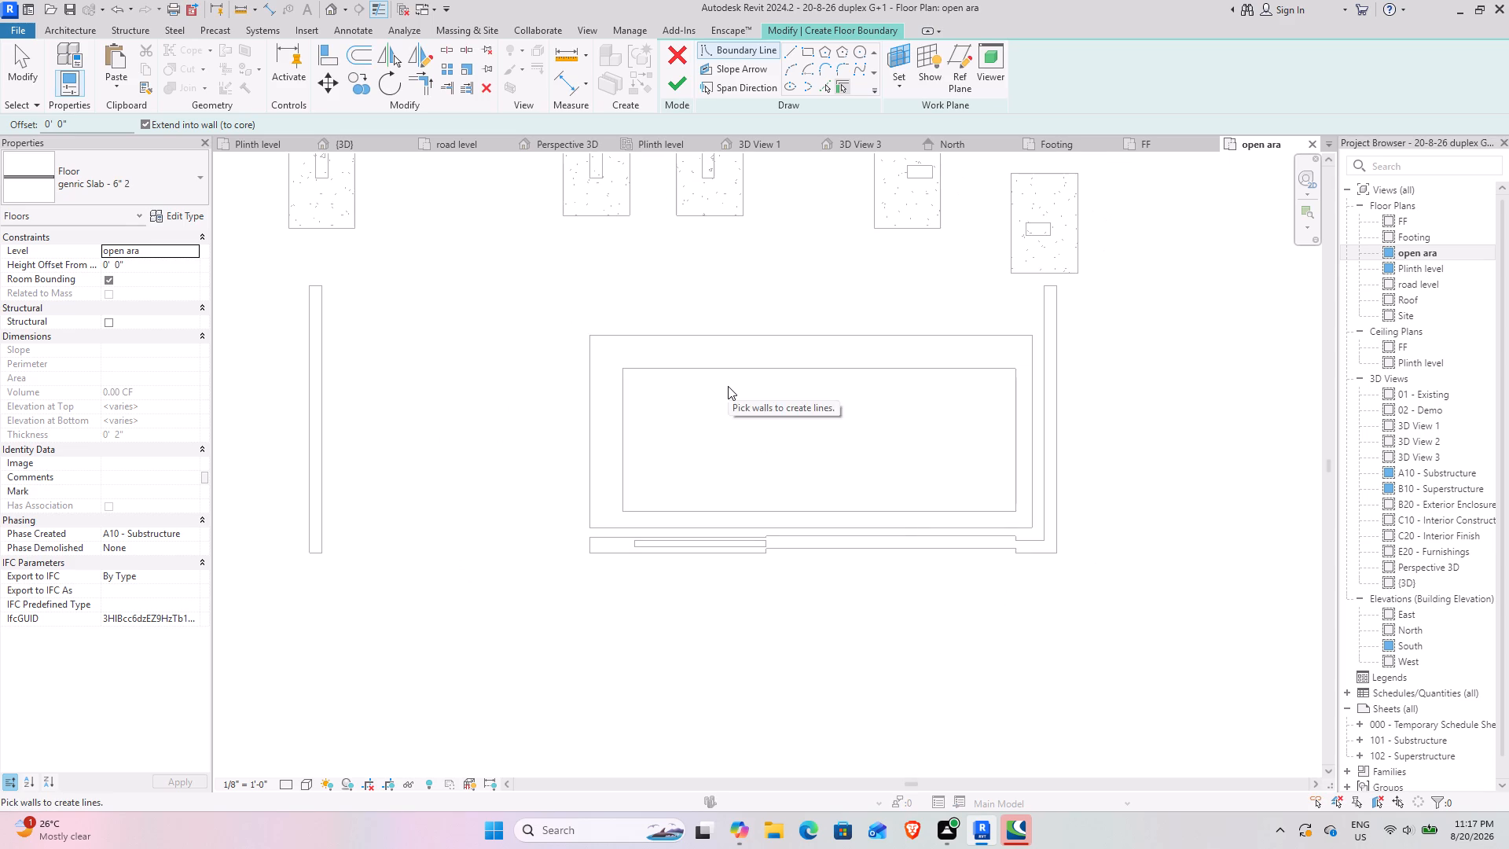
Sketch a rectangular floor boundary along the inner edges of the front planter outline and finish the floor.
{"action": "scroll", "coordinate": [705, 400], "scroll_direction": "up", "scroll_amount": 1}
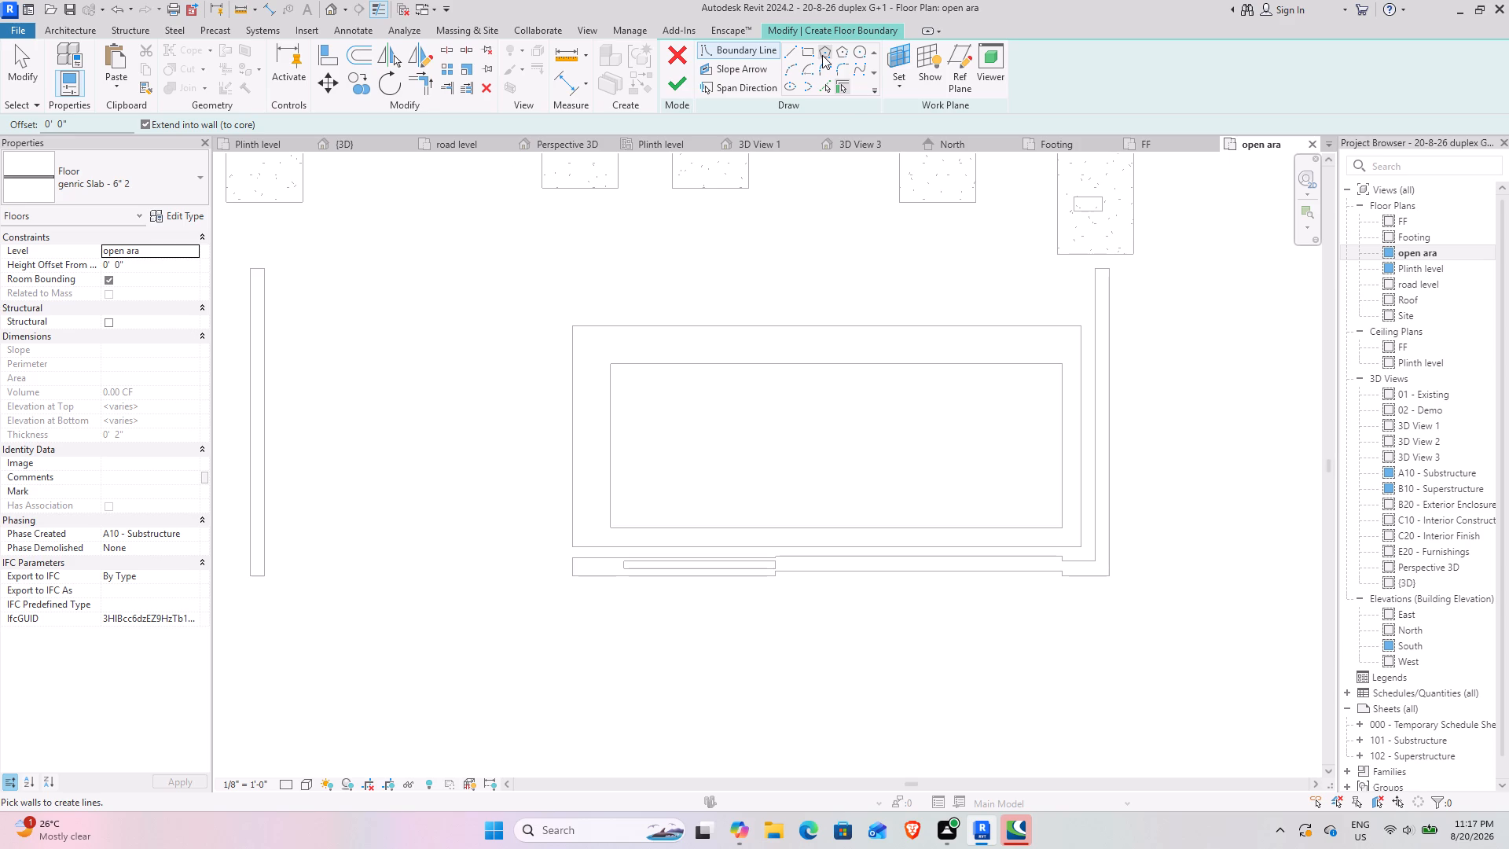
{"action": "left_click", "coordinate": [799, 54]}
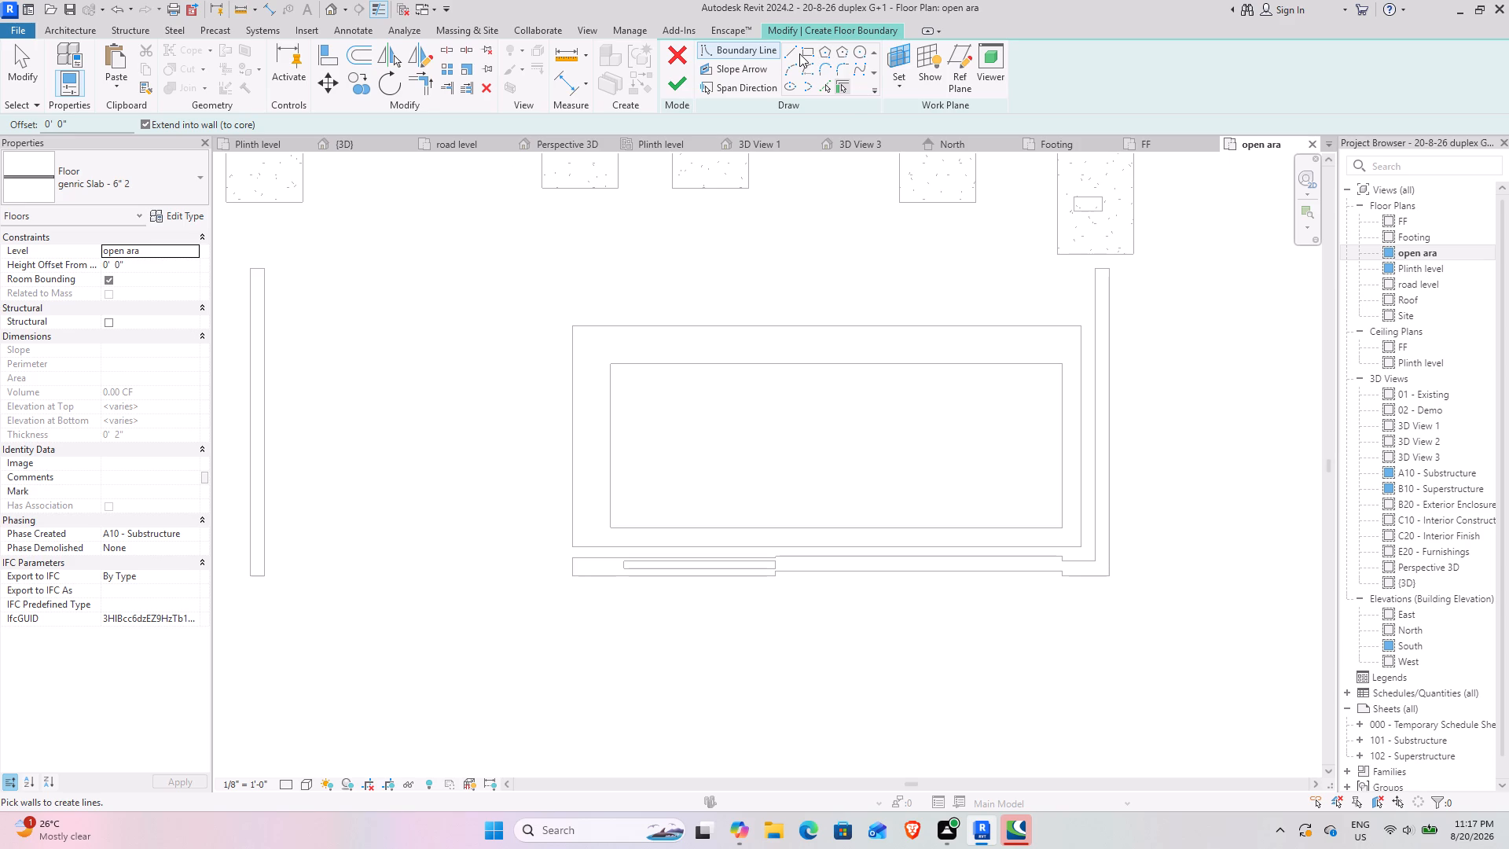
{"action": "left_click", "coordinate": [813, 53]}
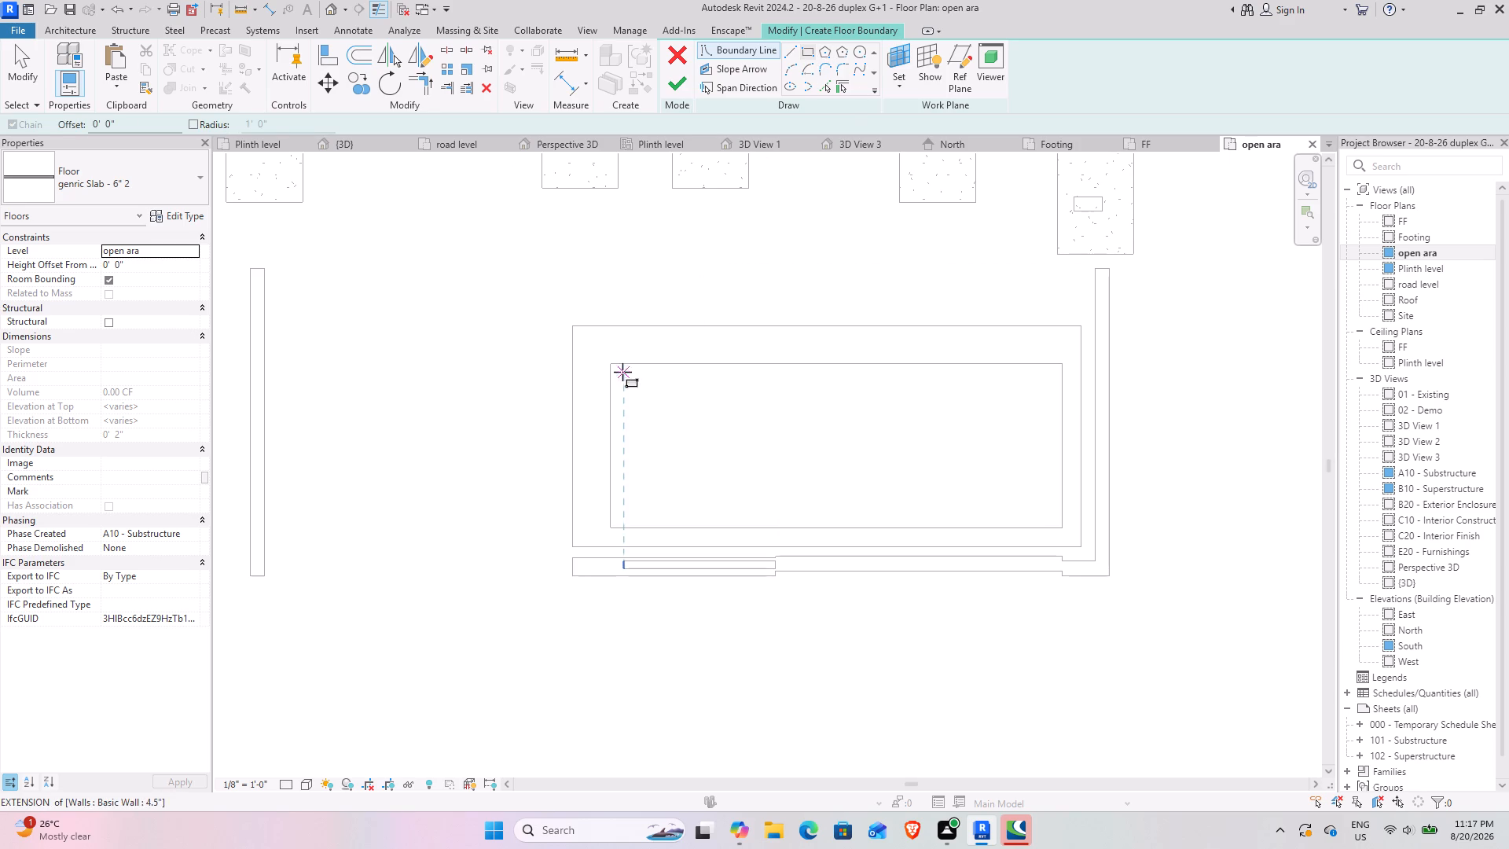
{"action": "left_click", "coordinate": [612, 363]}
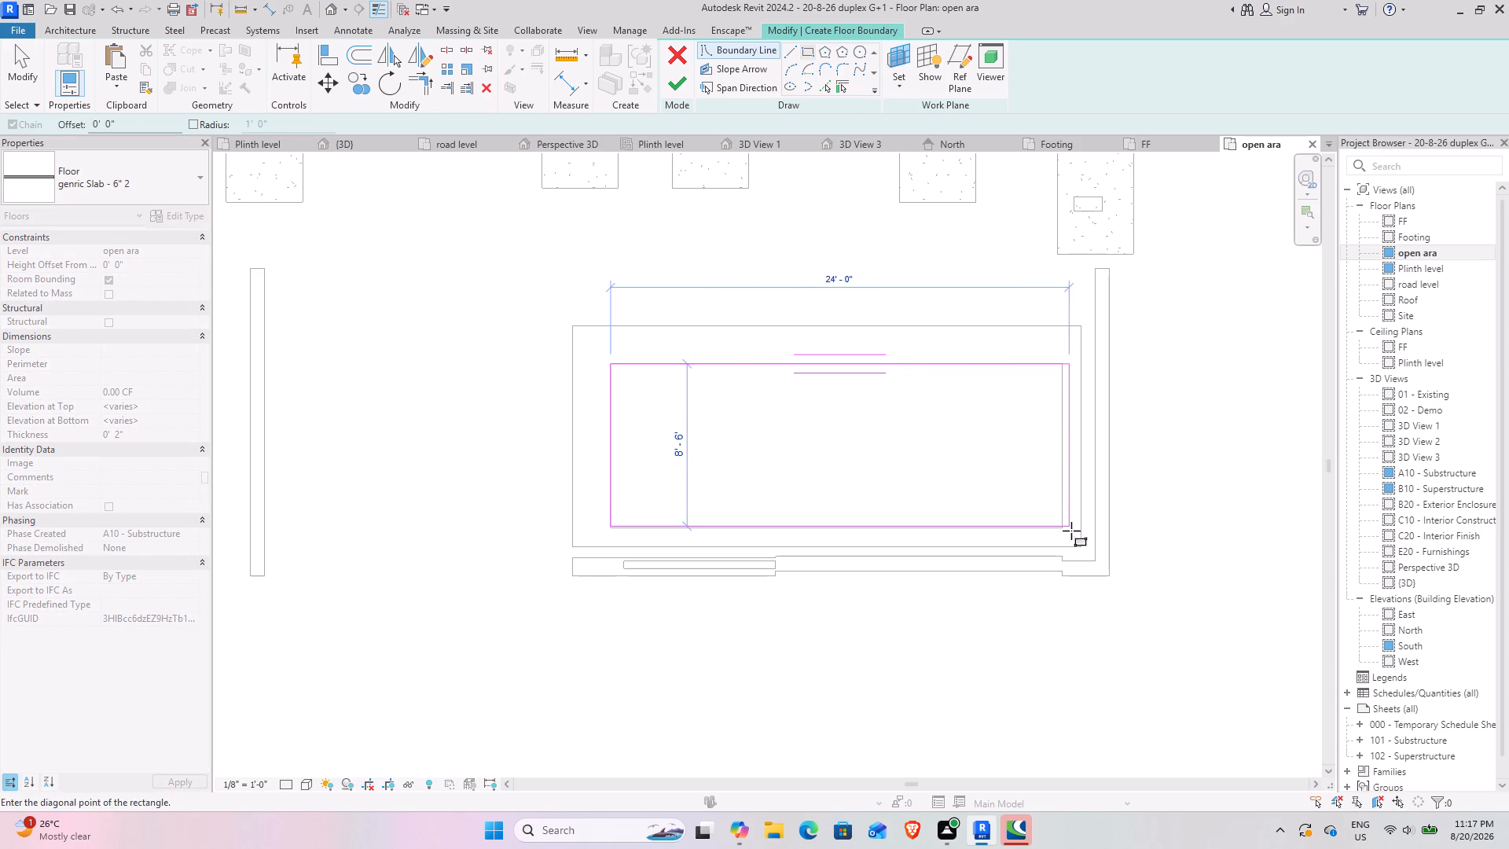
{"action": "left_click", "coordinate": [1067, 528]}
{"action": "key", "text": "Escape"}
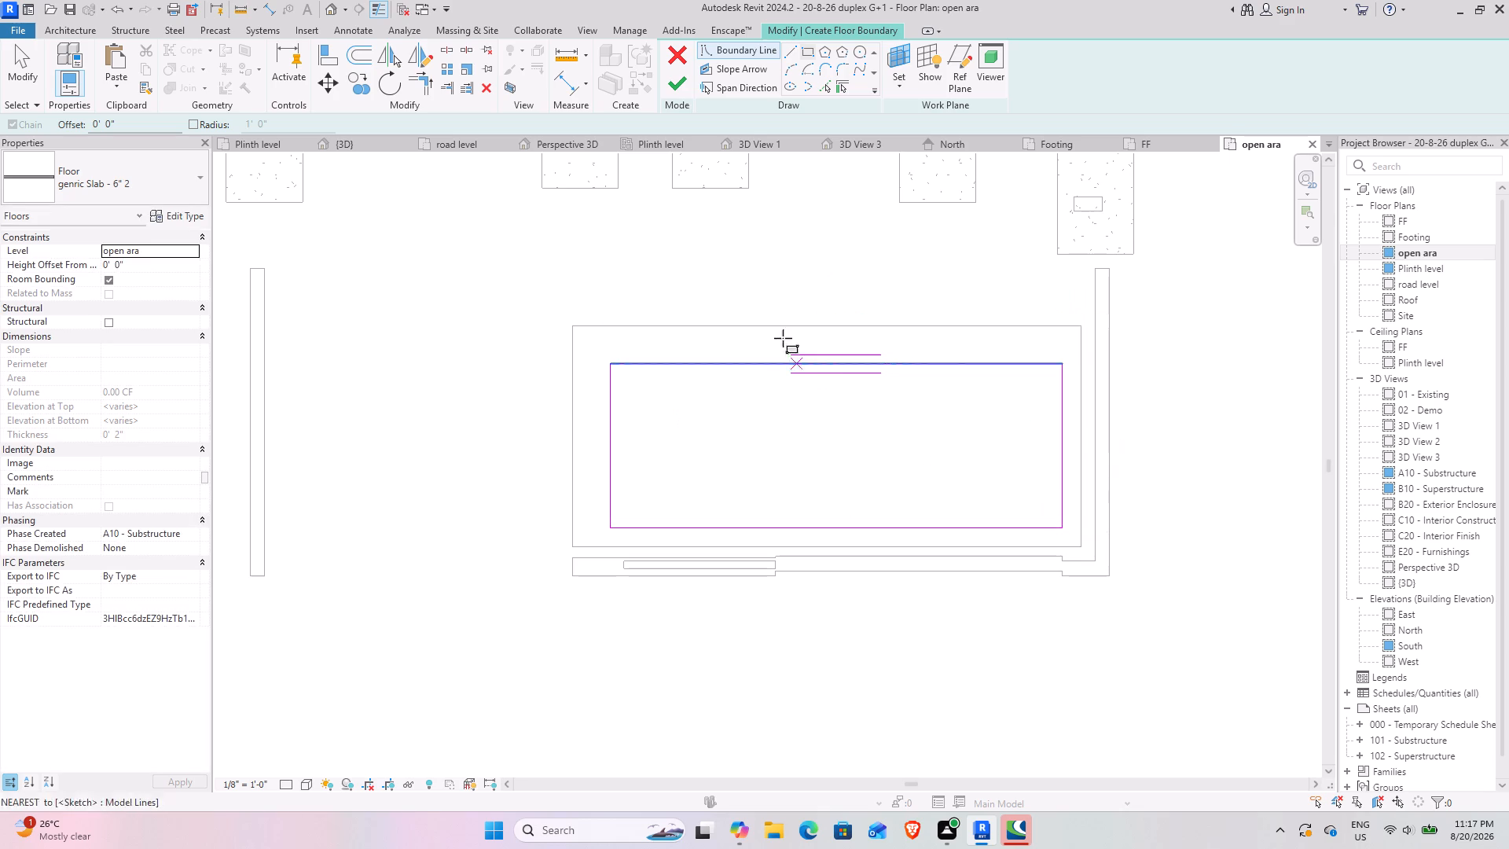
{"action": "key", "text": "Escape"}
{"action": "left_click", "coordinate": [689, 92]}
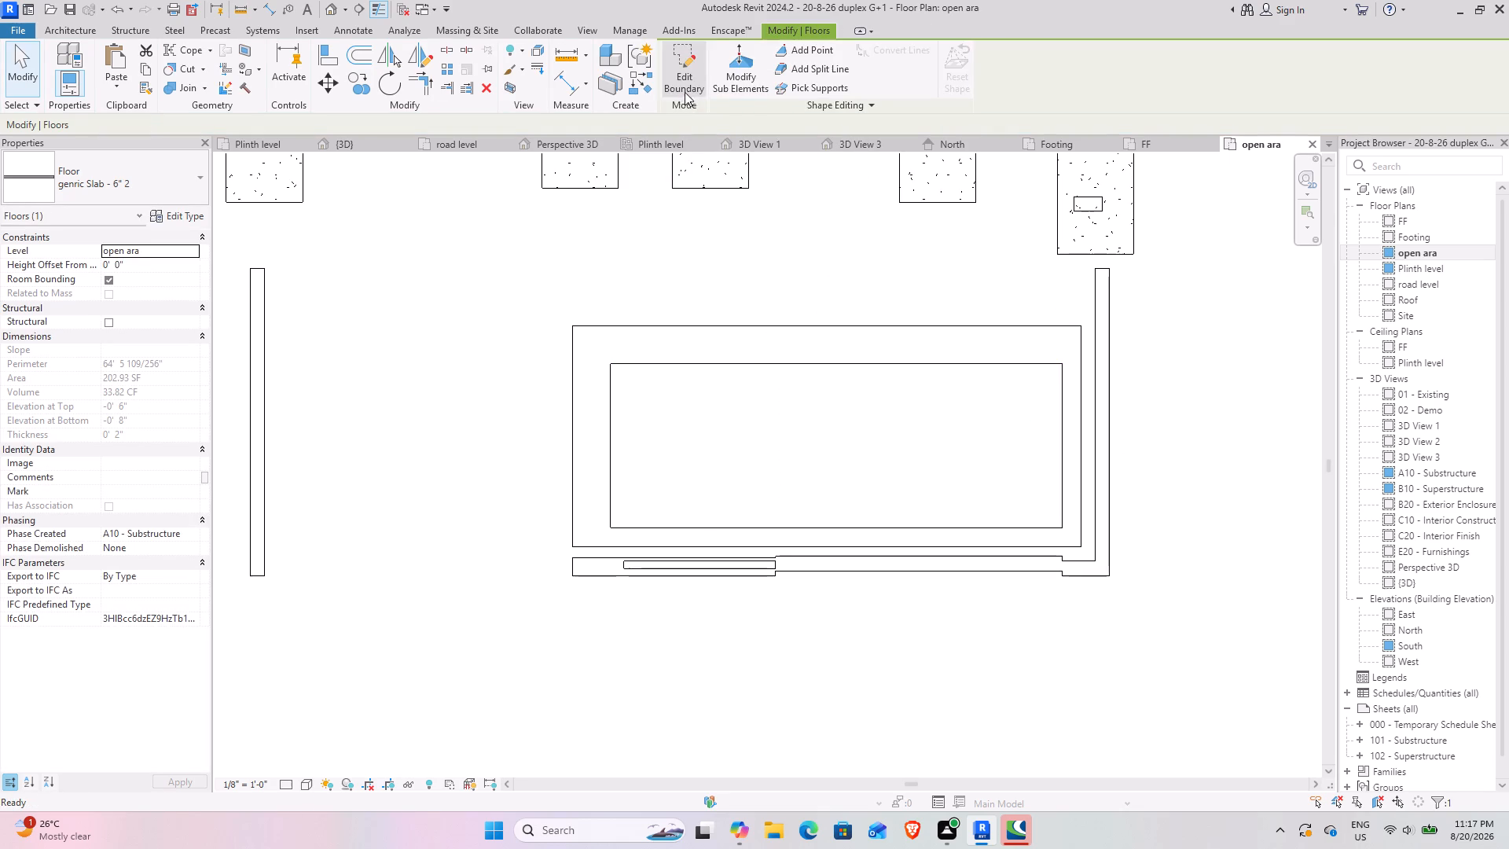
In the {3D} view, set the new planter floor's Height Offset From Level to -6" and deselect it.
{"action": "left_click", "coordinate": [371, 138]}
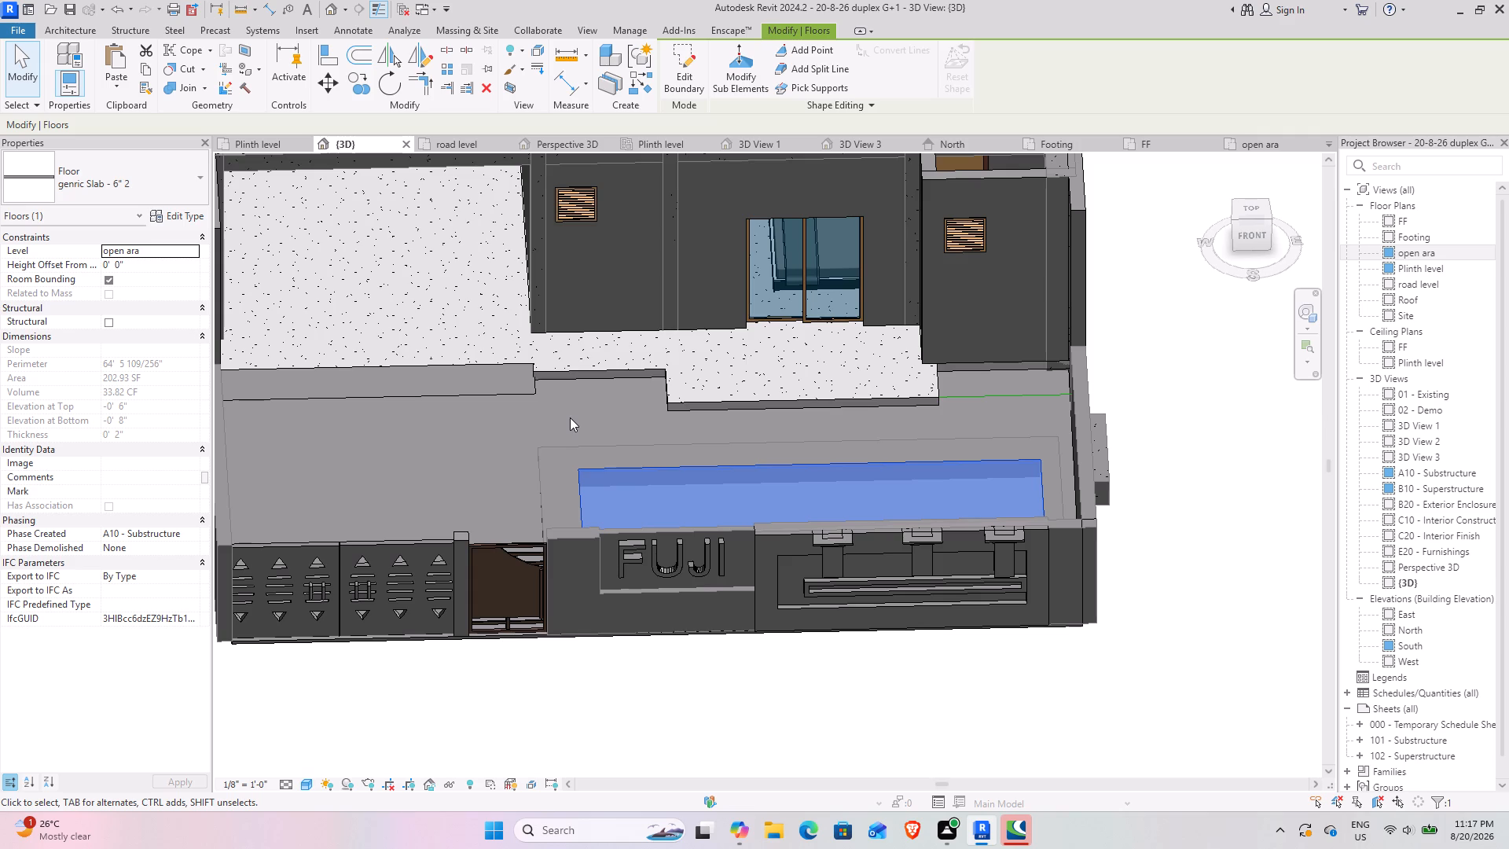
{"action": "left_click", "coordinate": [150, 270]}
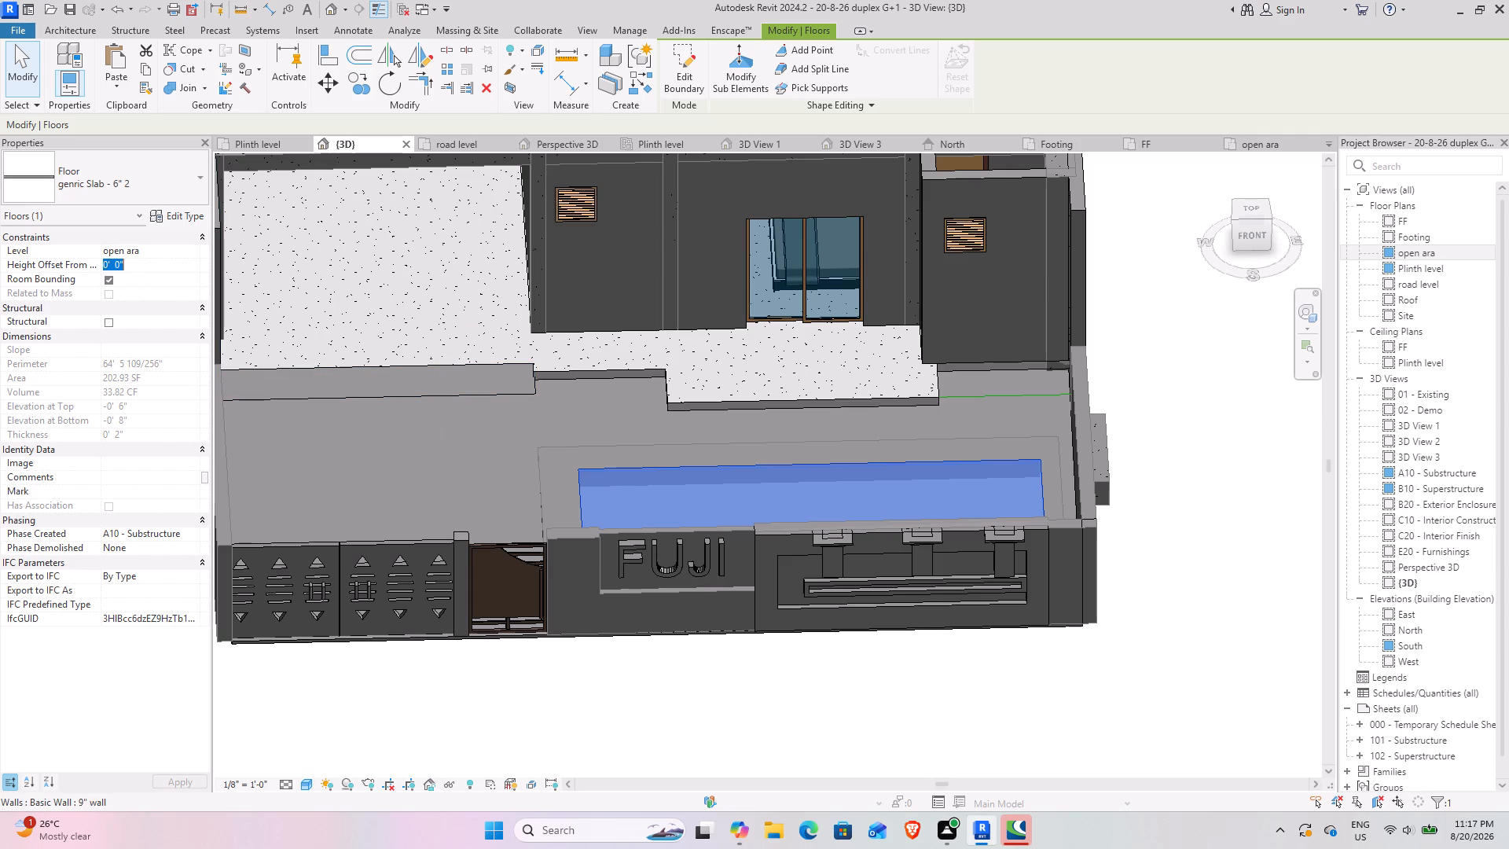
{"action": "key", "text": "minus"}
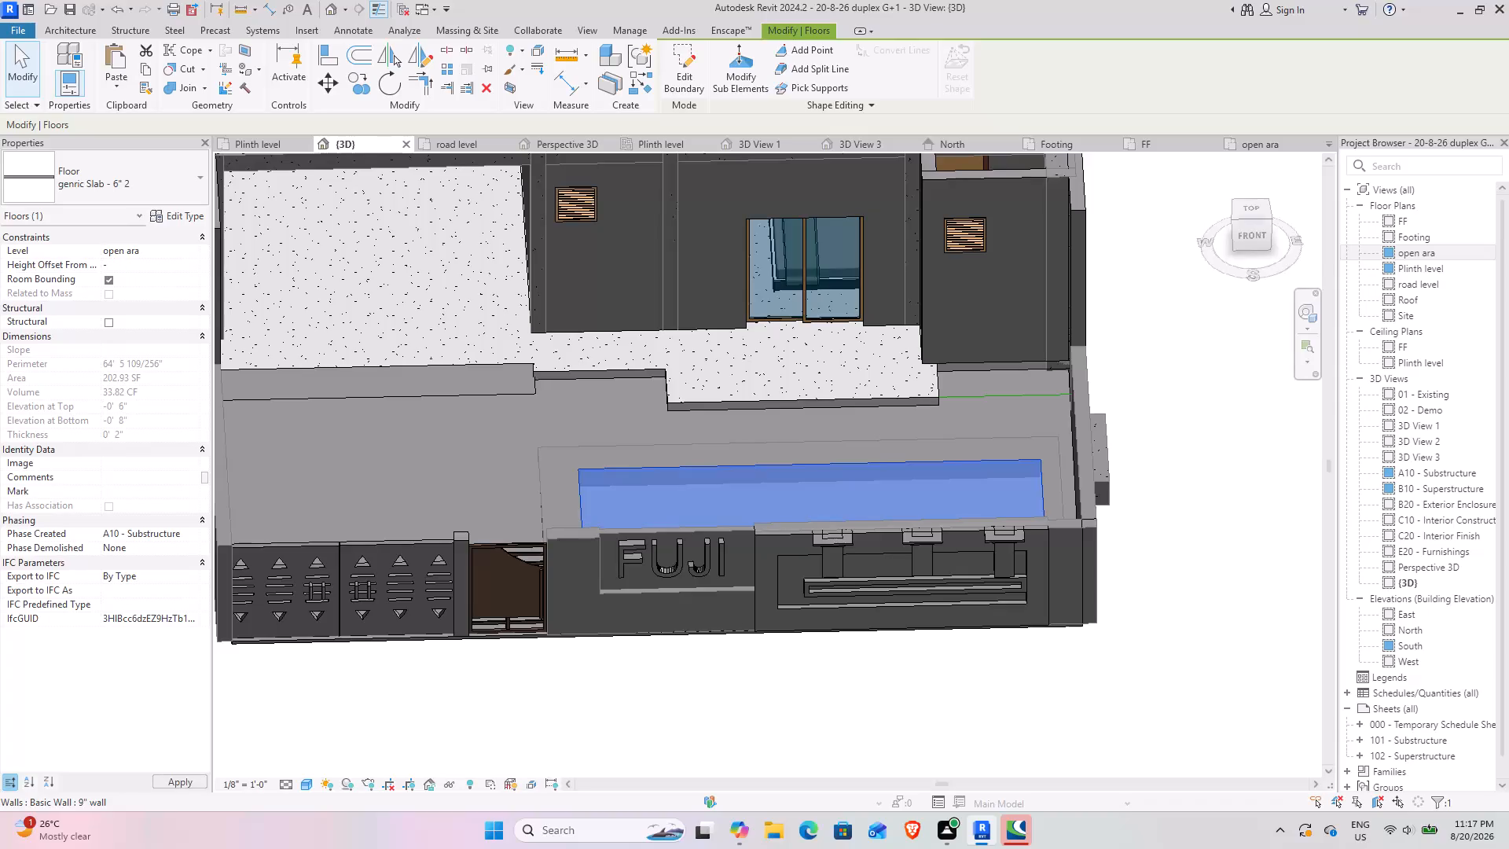
{"action": "type", "text": "6\""}
{"action": "key", "text": "Return"}
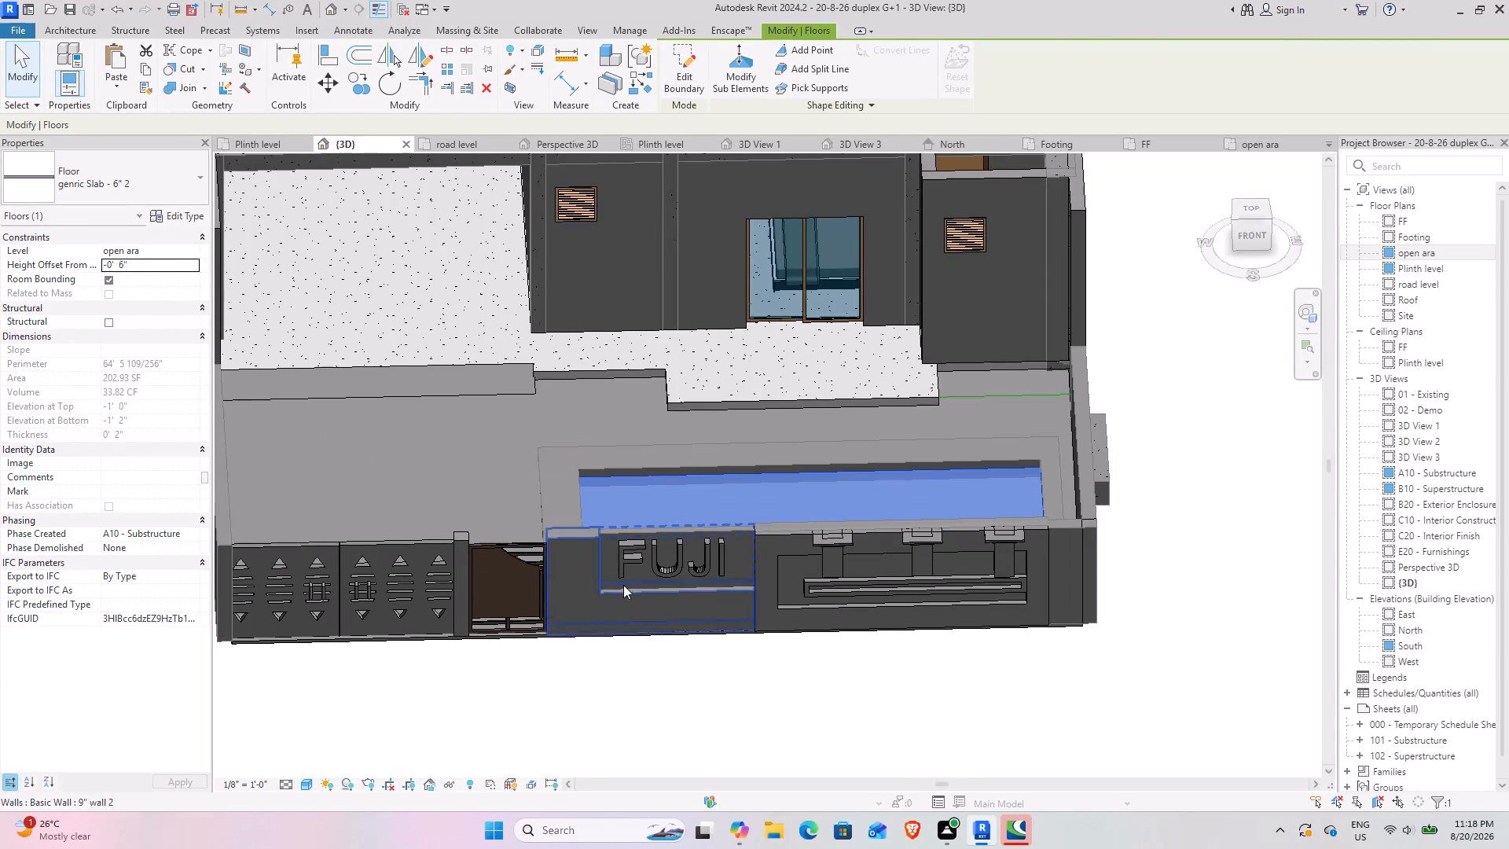
{"action": "left_click", "coordinate": [778, 701]}
Examine the planter floor, boundary wall and front slab from several angles in the 3D view.
{"action": "scroll", "coordinate": [707, 518], "scroll_direction": "down", "scroll_amount": 1}
{"action": "middle_click_drag", "start_coordinate": [695, 509], "coordinate": [714, 522], "text": "shift"}
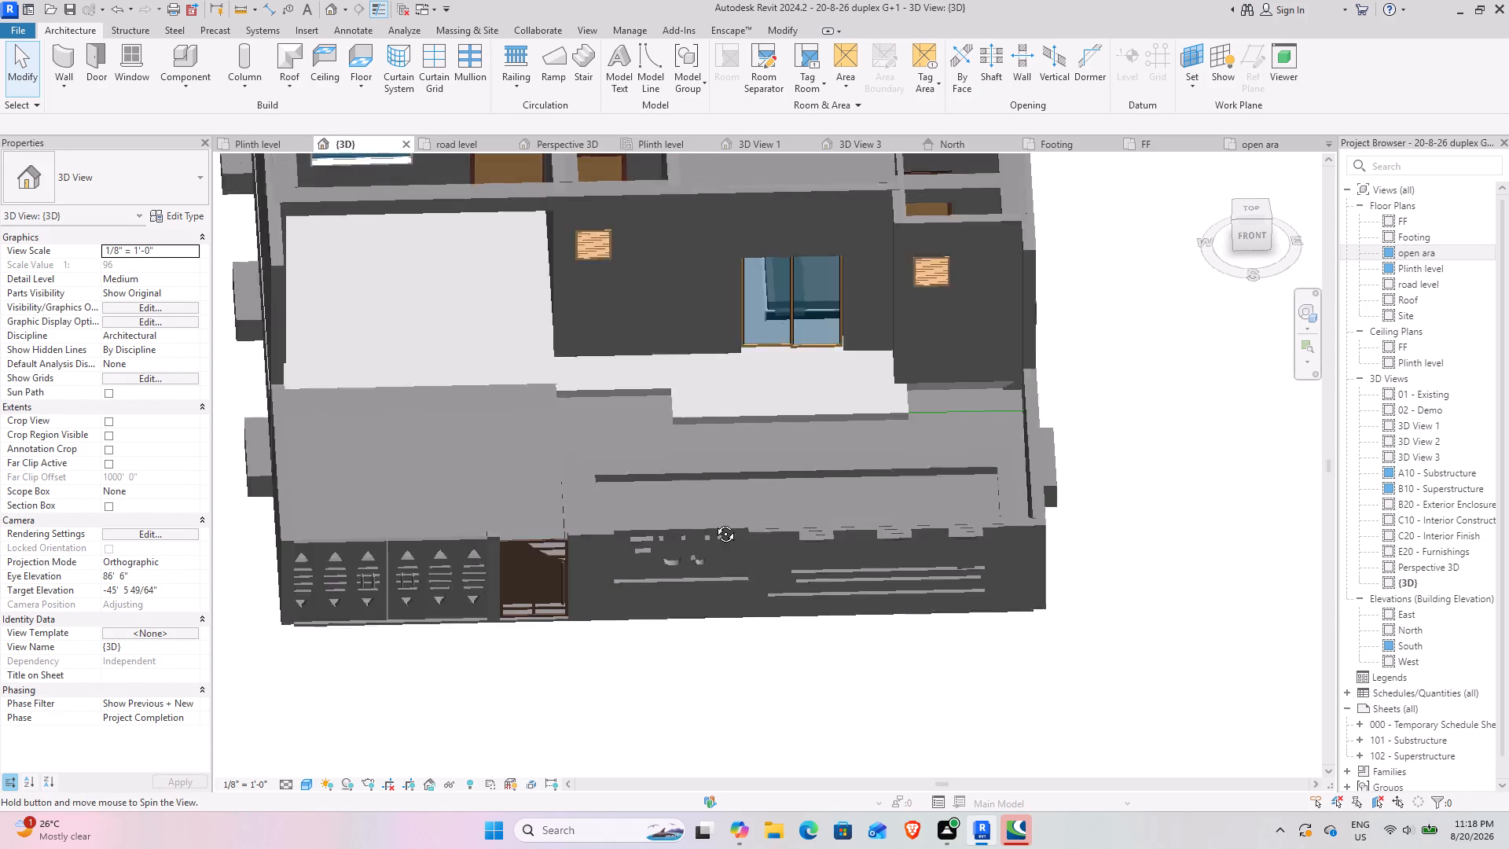
{"action": "middle_click_drag", "start_coordinate": [714, 522], "coordinate": [872, 688], "text": "shift"}
{"action": "middle_click_drag", "start_coordinate": [840, 657], "coordinate": [855, 325]}
{"action": "middle_click_drag", "start_coordinate": [832, 419], "coordinate": [887, 479]}
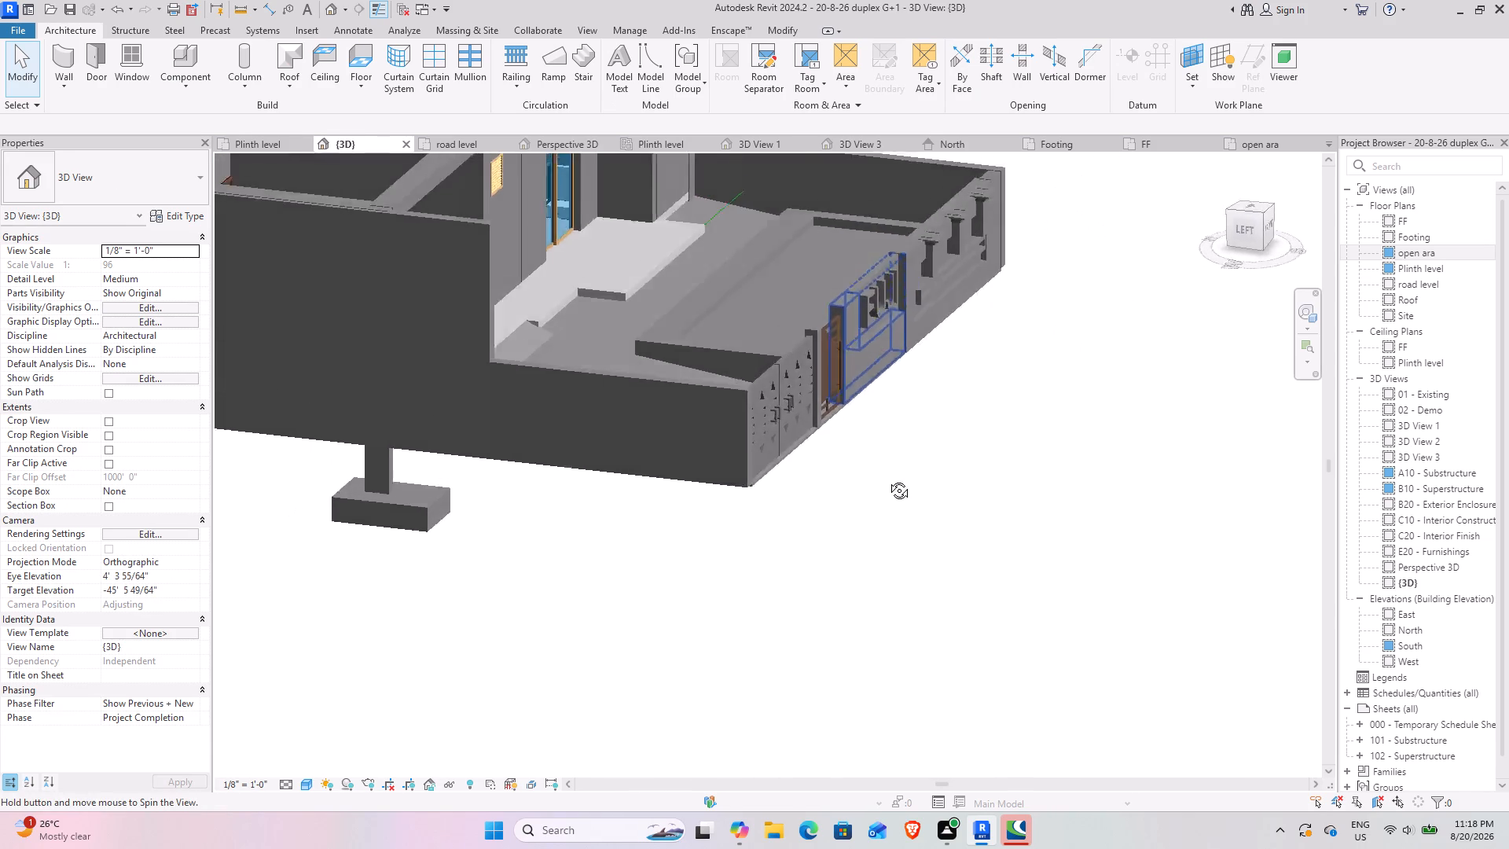
{"action": "middle_click_drag", "start_coordinate": [887, 479], "coordinate": [898, 515]}
{"action": "middle_click_drag", "start_coordinate": [866, 555], "coordinate": [633, 554]}
{"action": "middle_click_drag", "start_coordinate": [485, 653], "coordinate": [502, 729], "text": "shift"}
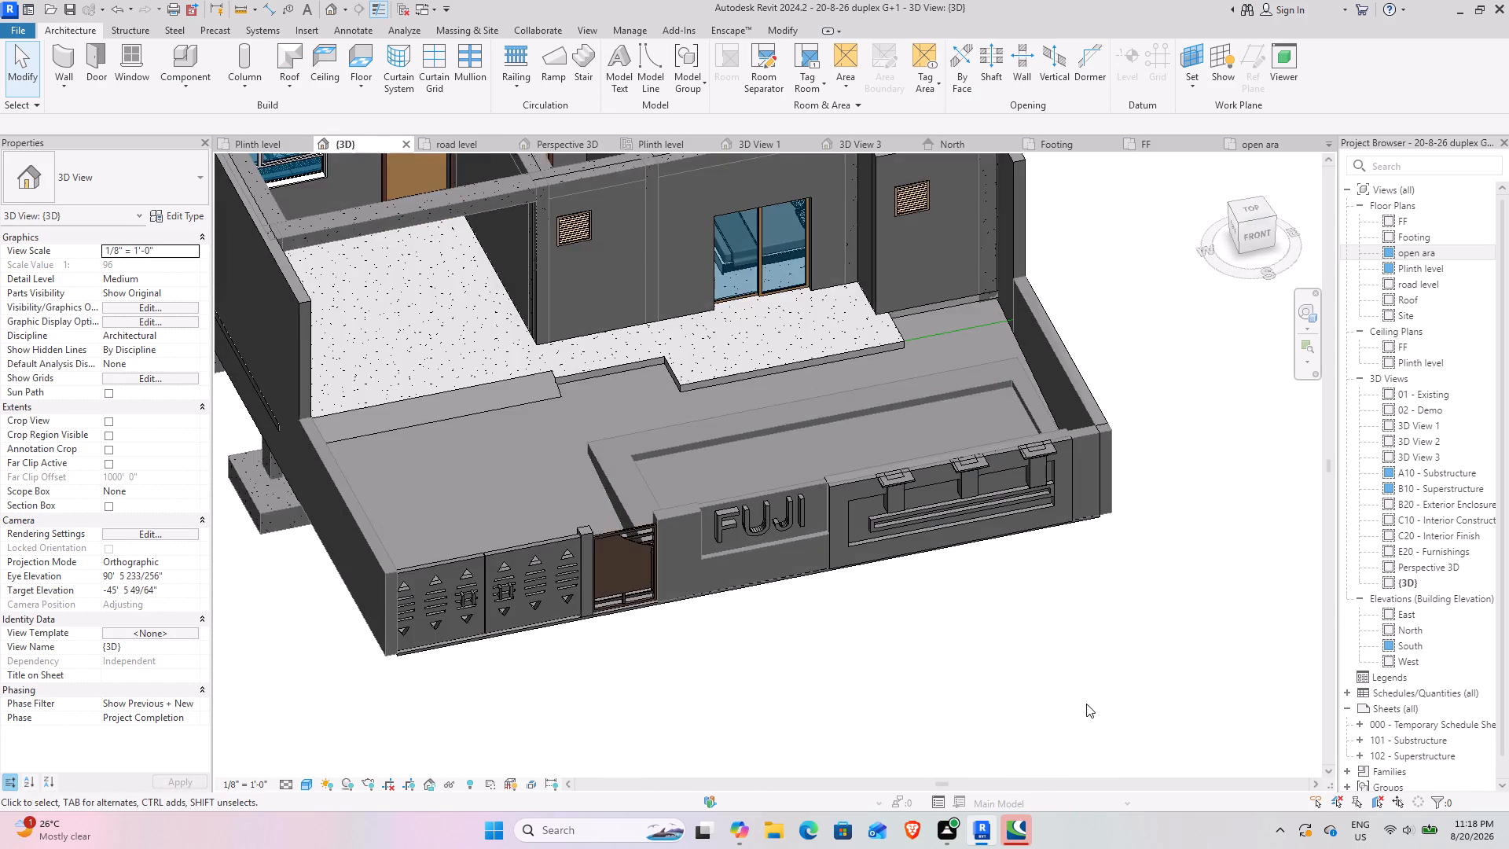
{"action": "middle_click_drag", "start_coordinate": [1083, 704], "coordinate": [932, 749], "text": "shift"}
{"action": "middle_click_drag", "start_coordinate": [819, 760], "coordinate": [1122, 502]}
{"action": "middle_click_drag", "start_coordinate": [930, 513], "coordinate": [1040, 428], "text": "shift"}
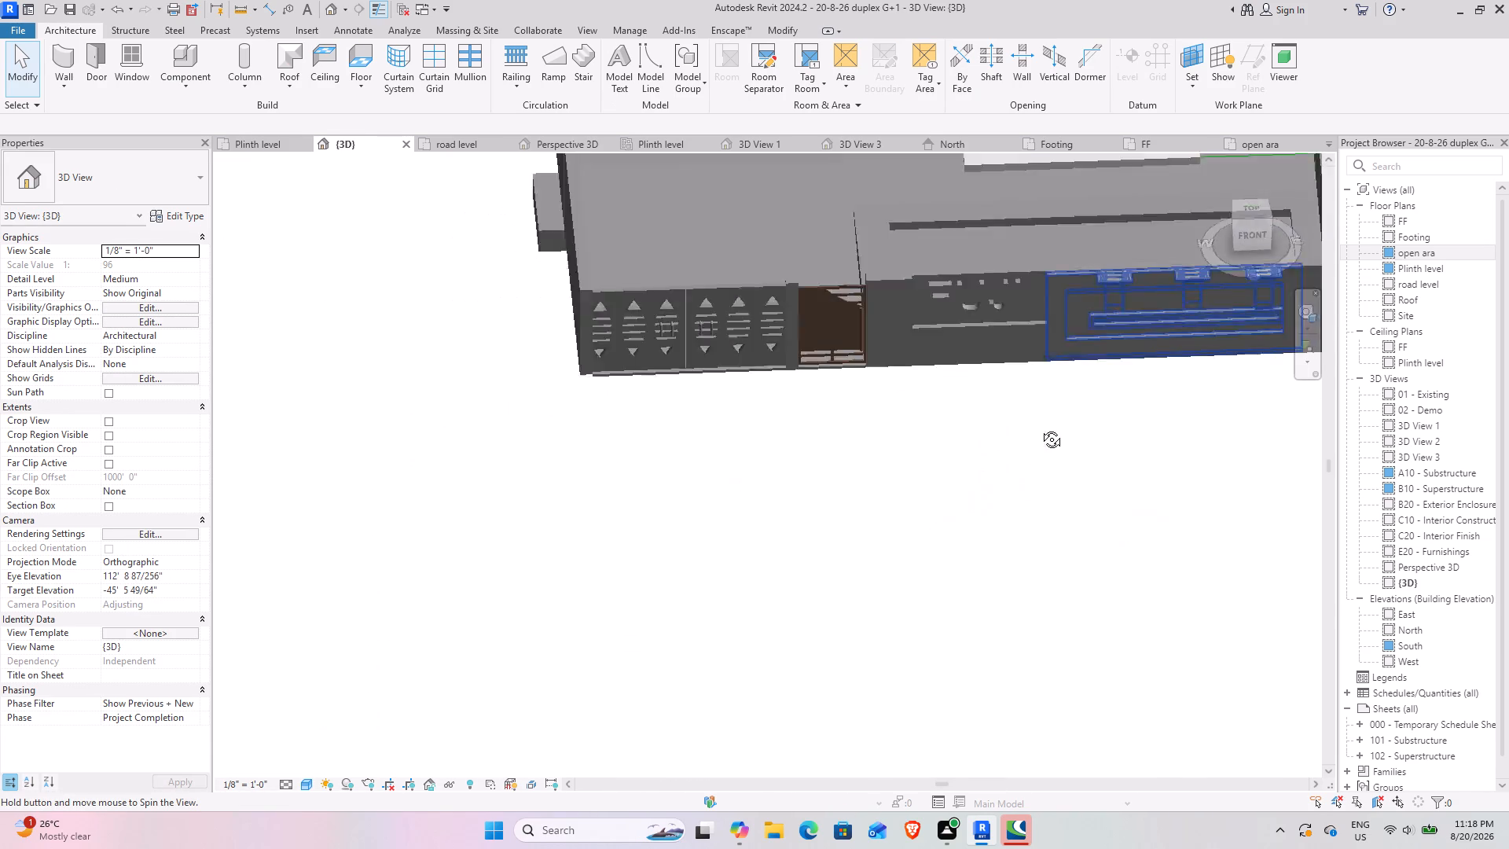
{"action": "middle_click_drag", "start_coordinate": [1040, 428], "coordinate": [1059, 378], "text": "shift"}
{"action": "middle_click_drag", "start_coordinate": [992, 363], "coordinate": [618, 833]}
{"action": "left_click", "coordinate": [679, 589]}
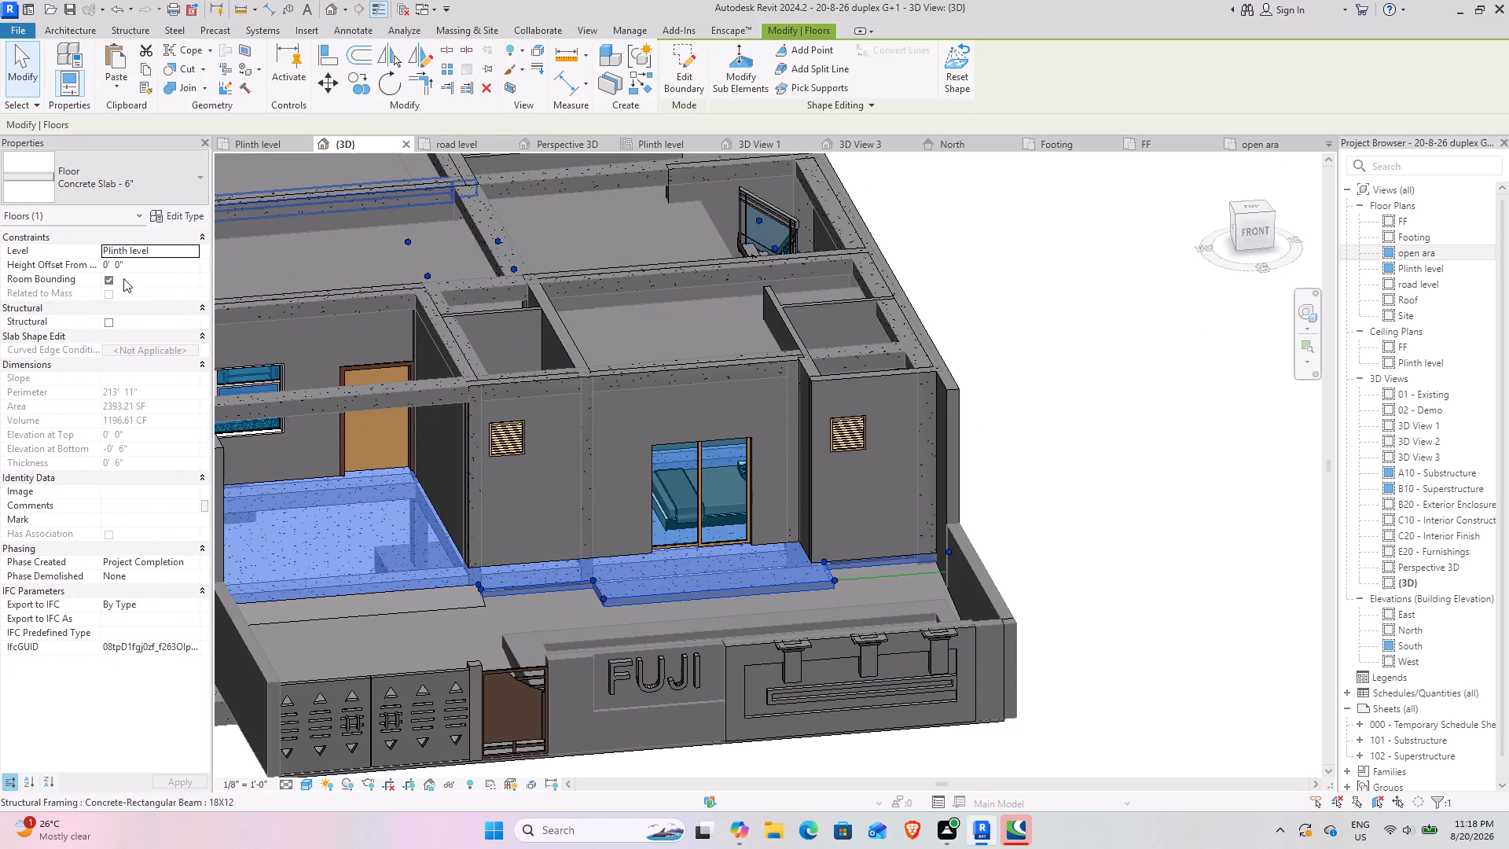
{"action": "key", "text": "Escape"}
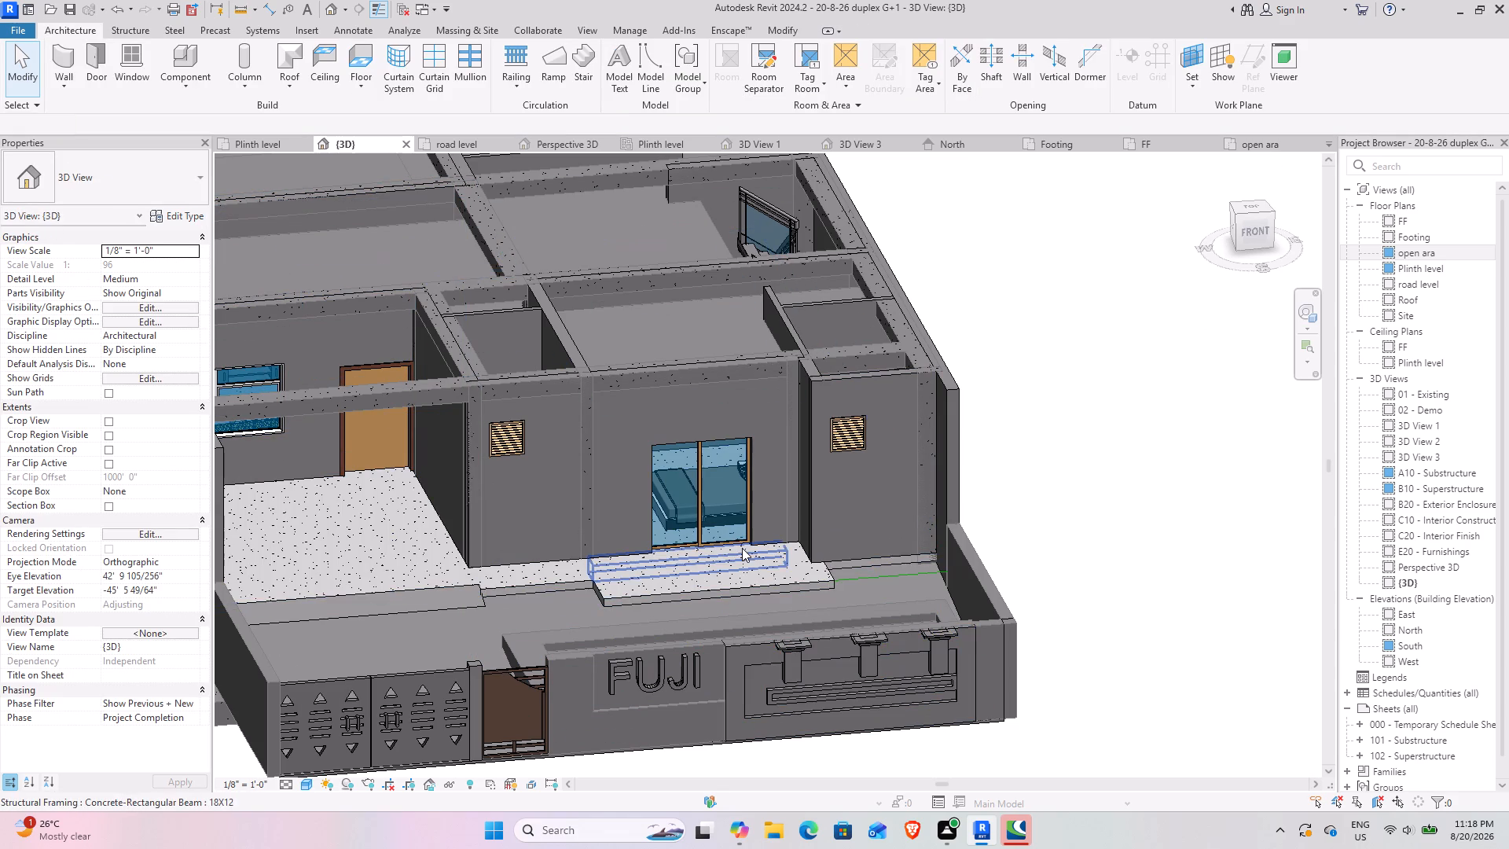
{"action": "middle_click_drag", "start_coordinate": [742, 548], "coordinate": [755, 692], "text": "shift"}
{"action": "middle_click_drag", "start_coordinate": [705, 671], "coordinate": [849, 561]}
{"action": "middle_click_drag", "start_coordinate": [846, 564], "coordinate": [783, 730]}
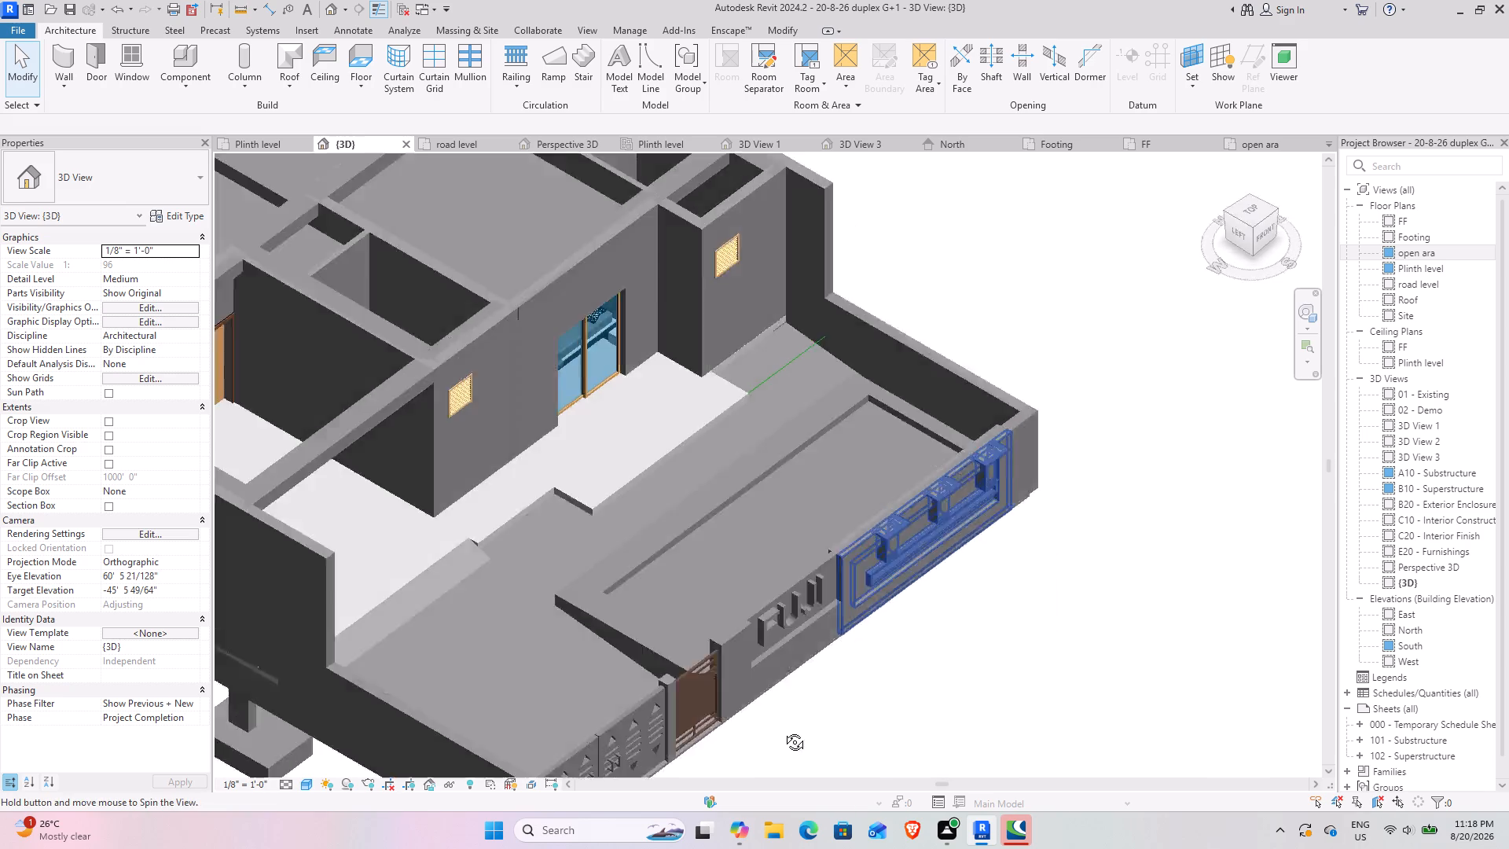
{"action": "middle_click_drag", "start_coordinate": [783, 730], "coordinate": [769, 778]}
{"action": "middle_click_drag", "start_coordinate": [697, 730], "coordinate": [726, 528]}
Insert a layer above the core in the planter floor type's structure and set its function to Finish 1 [4].
{"action": "scroll", "coordinate": [689, 431], "scroll_direction": "up", "scroll_amount": 2}
{"action": "middle_click_drag", "start_coordinate": [599, 529], "coordinate": [552, 396], "text": "shift"}
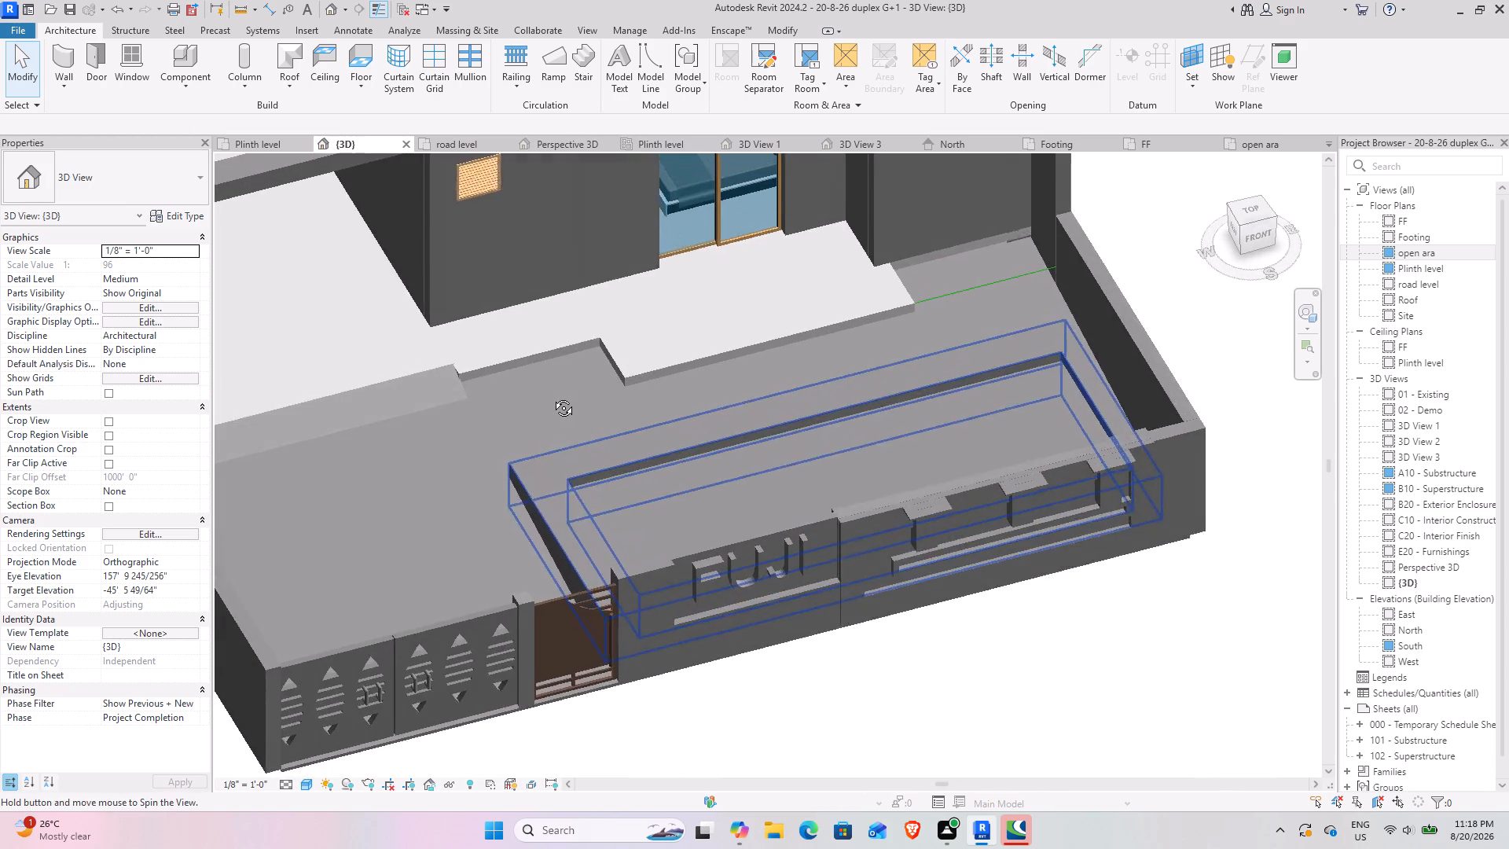
{"action": "middle_click_drag", "start_coordinate": [552, 396], "coordinate": [546, 405], "text": "shift"}
{"action": "left_click", "coordinate": [699, 470]}
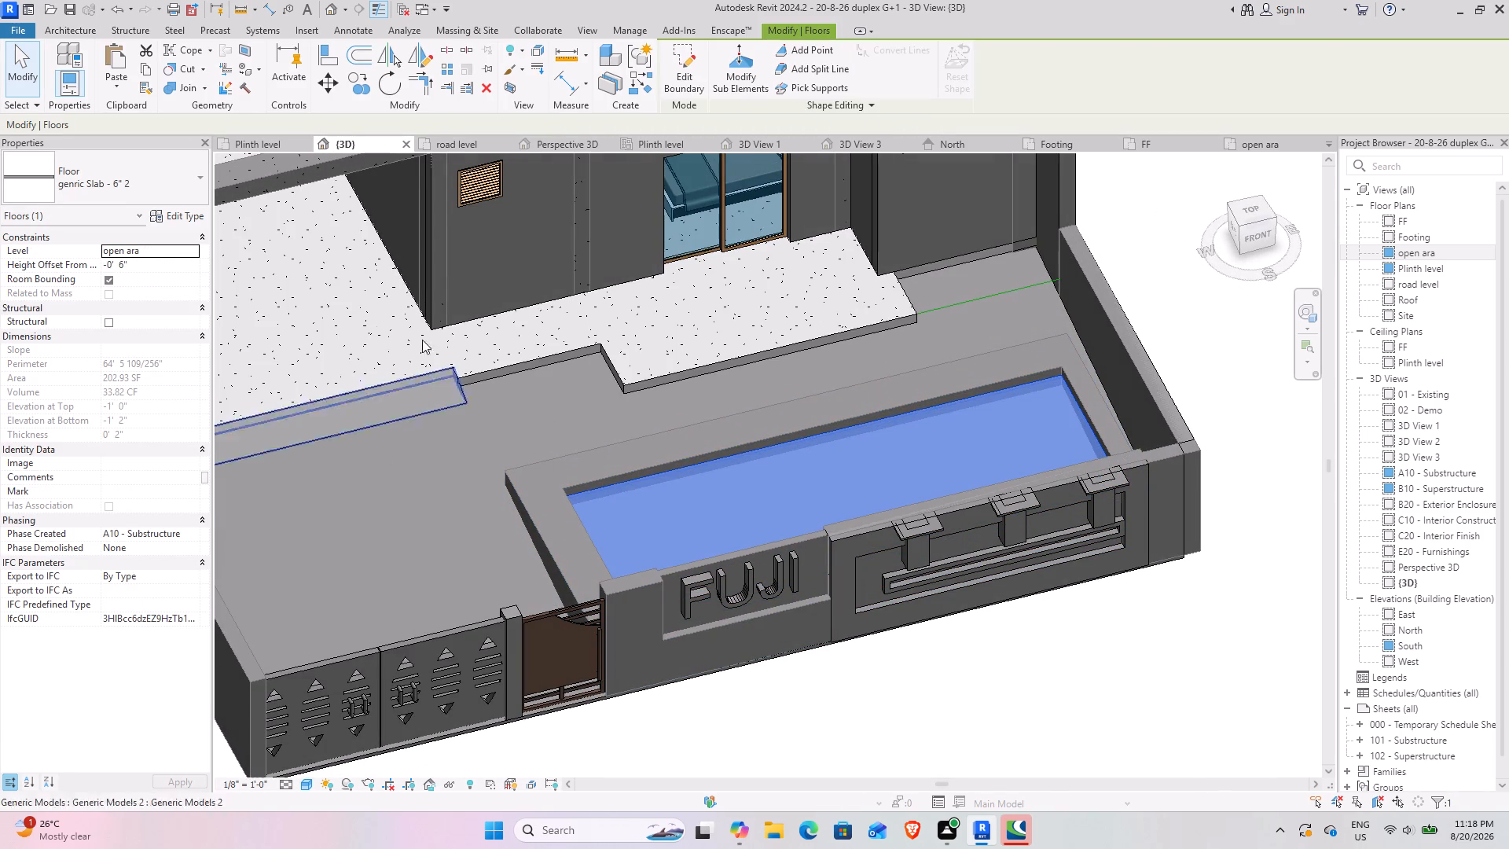
{"action": "left_click", "coordinate": [177, 215]}
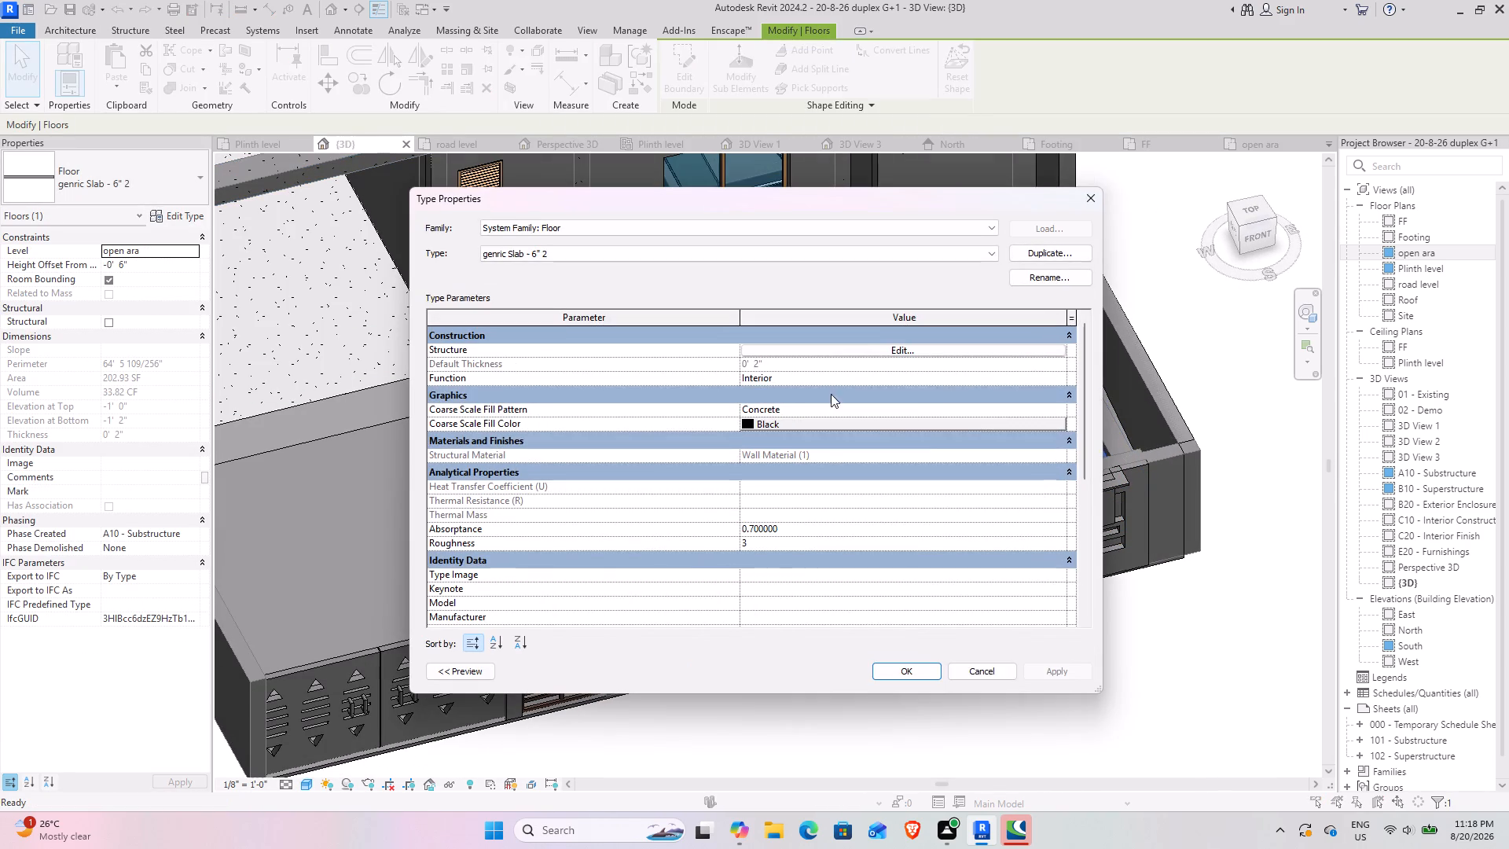
{"action": "left_click", "coordinate": [945, 350]}
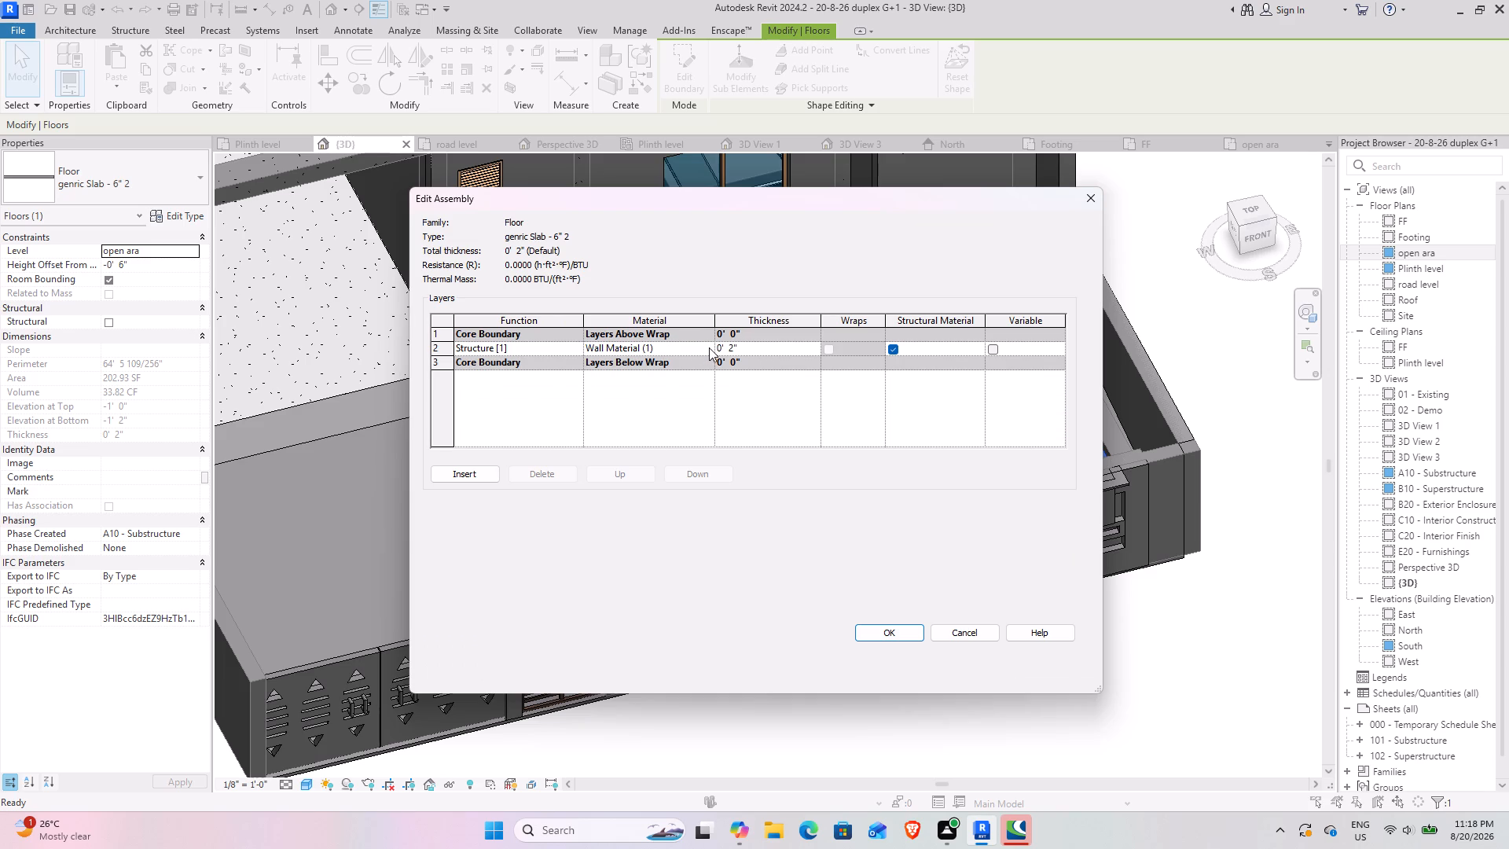
{"action": "left_click", "coordinate": [472, 469]}
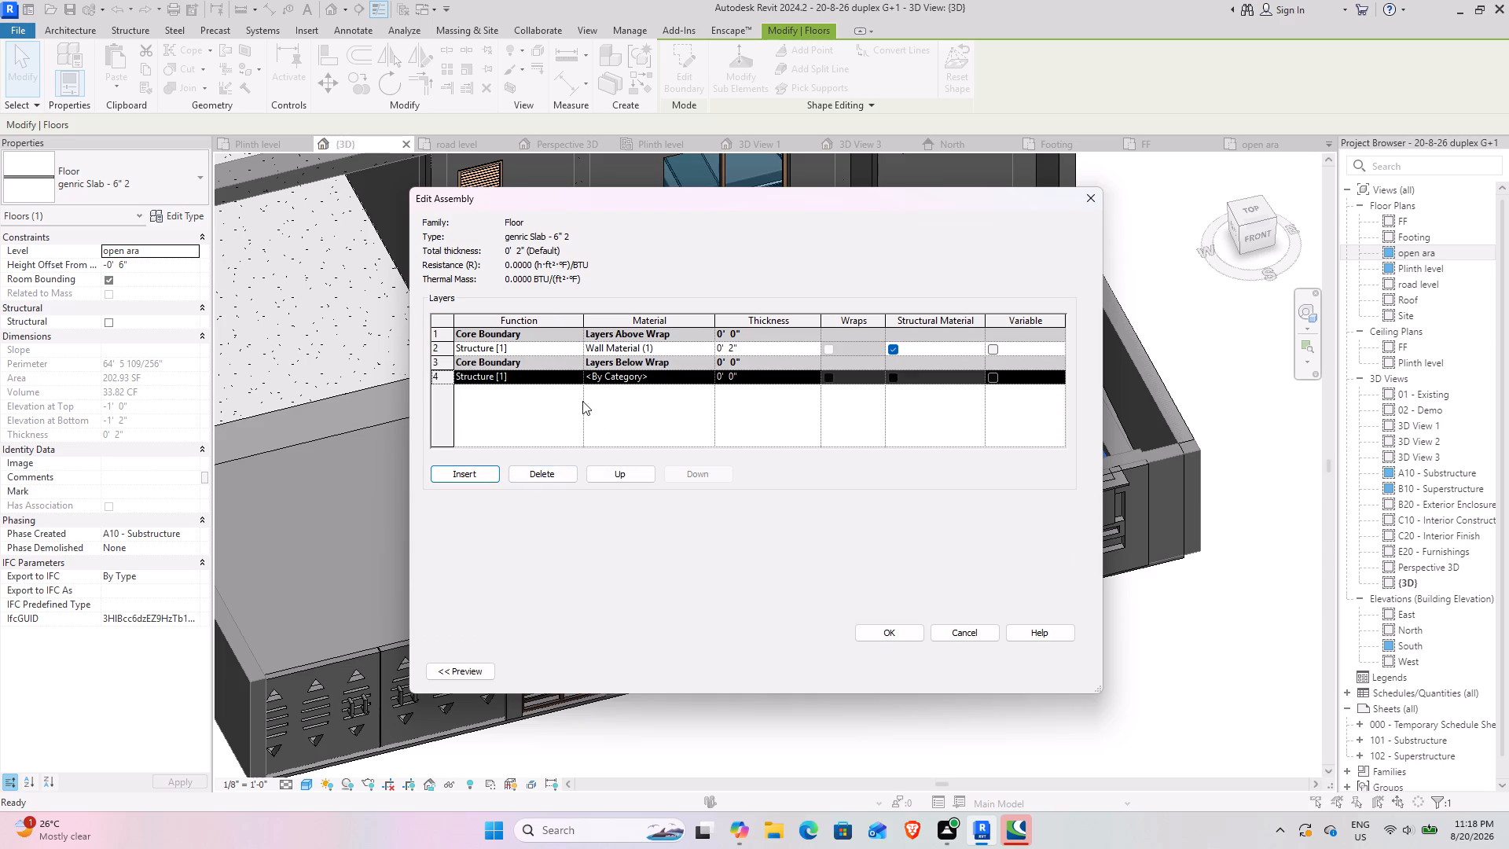
{"action": "triple_click", "coordinate": [611, 469]}
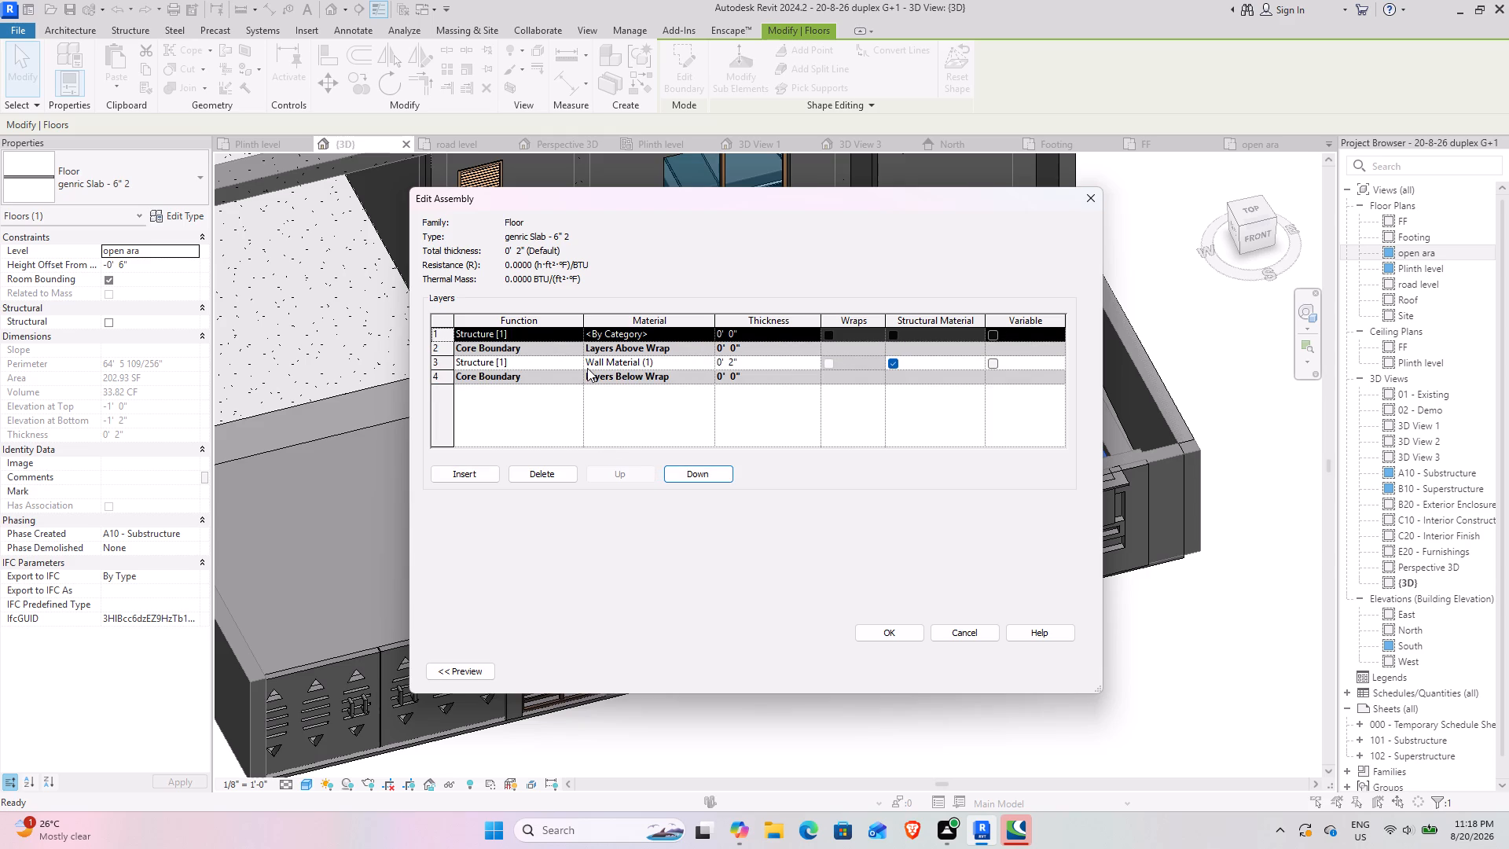
{"action": "left_click", "coordinate": [578, 334]}
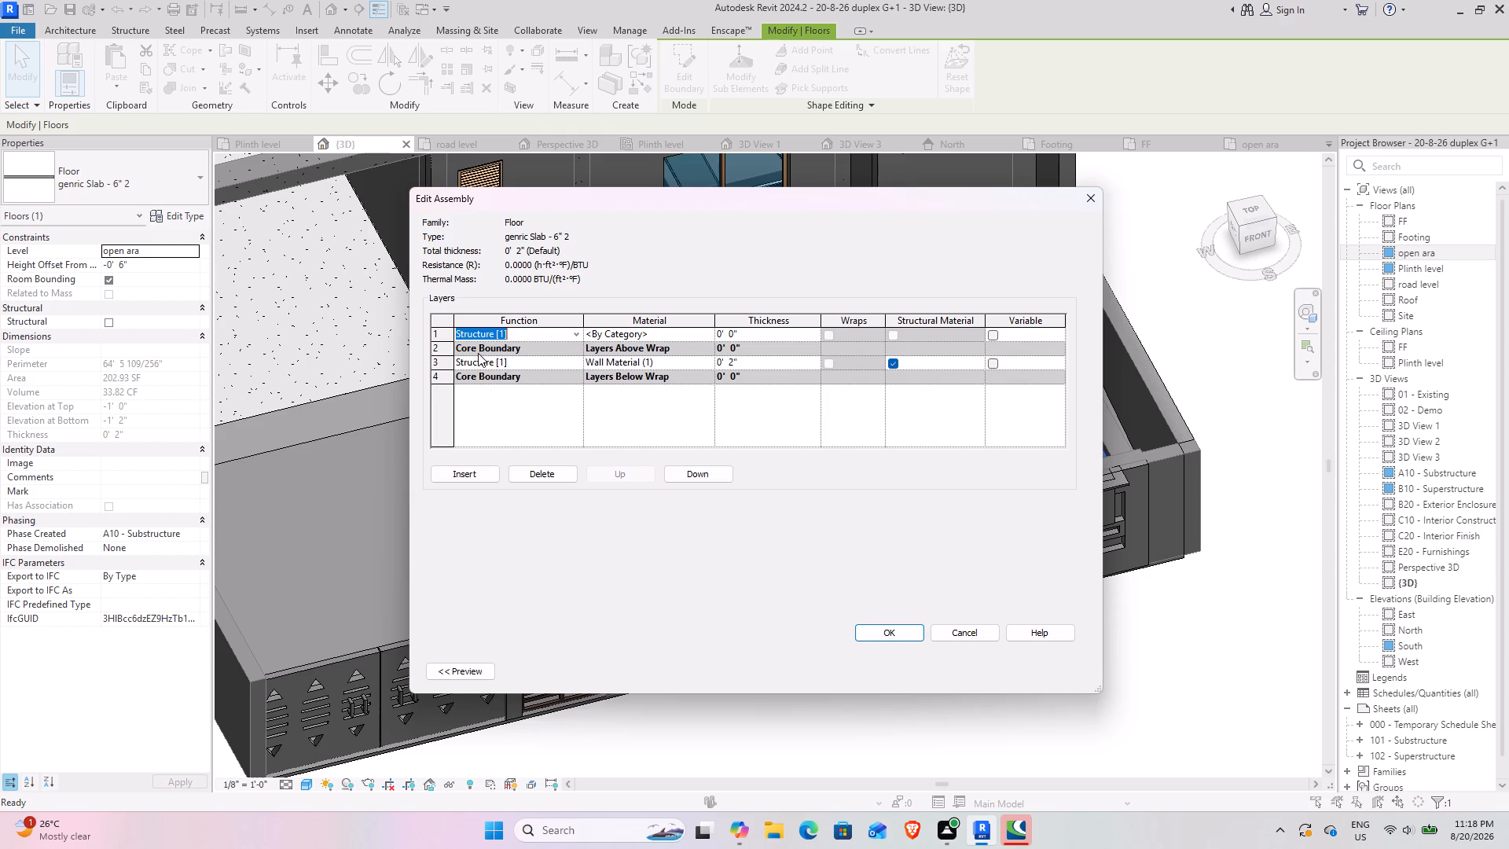
{"action": "left_click", "coordinate": [476, 385]}
Create a new material for the Finish 1 [4] layer and name it sand.
{"action": "left_click", "coordinate": [711, 335]}
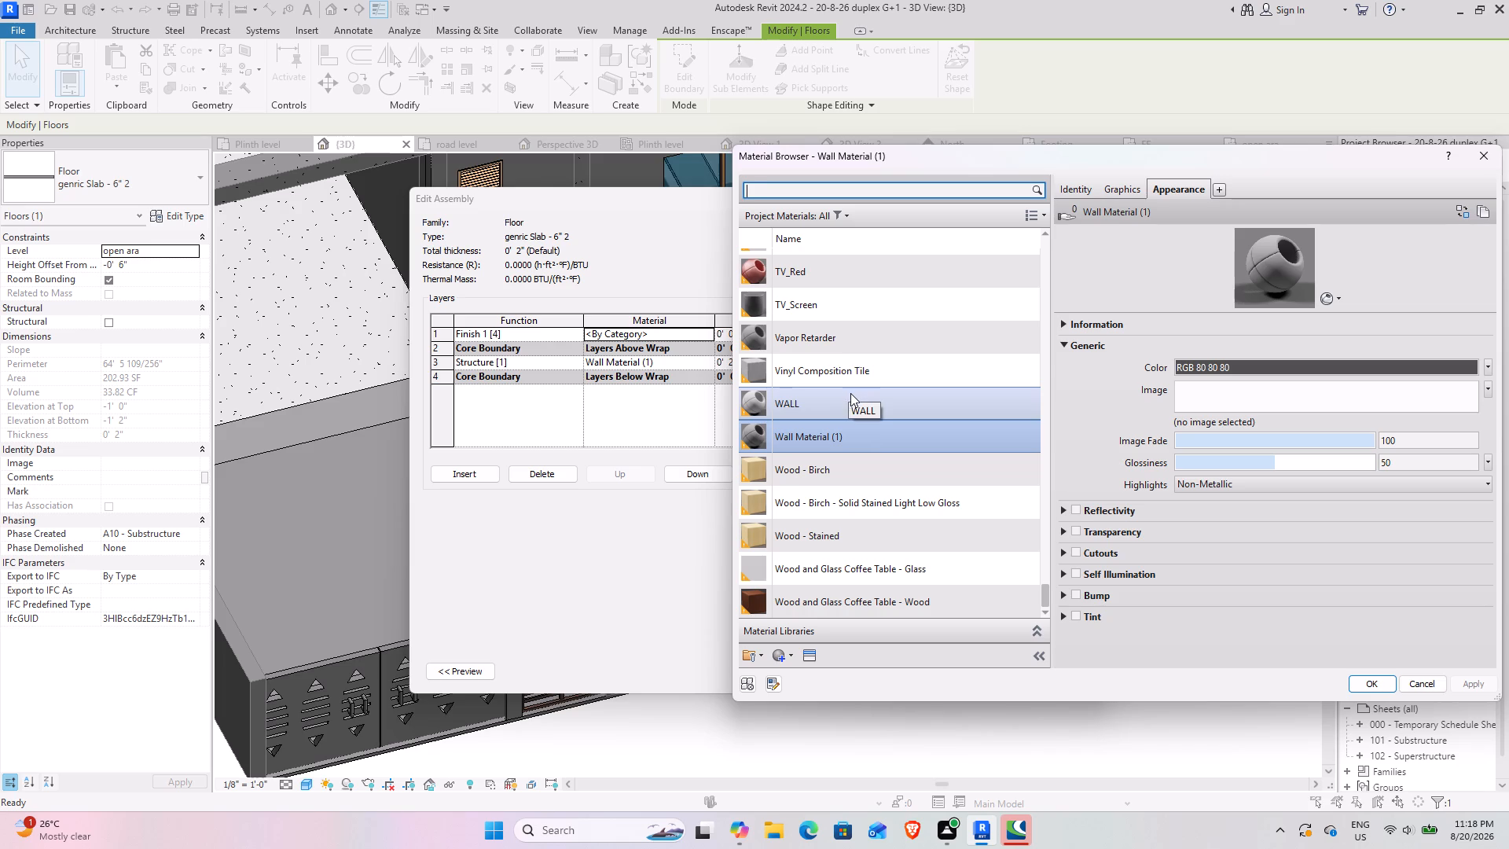
{"action": "left_click", "coordinate": [770, 657]}
{"action": "left_click", "coordinate": [797, 667]}
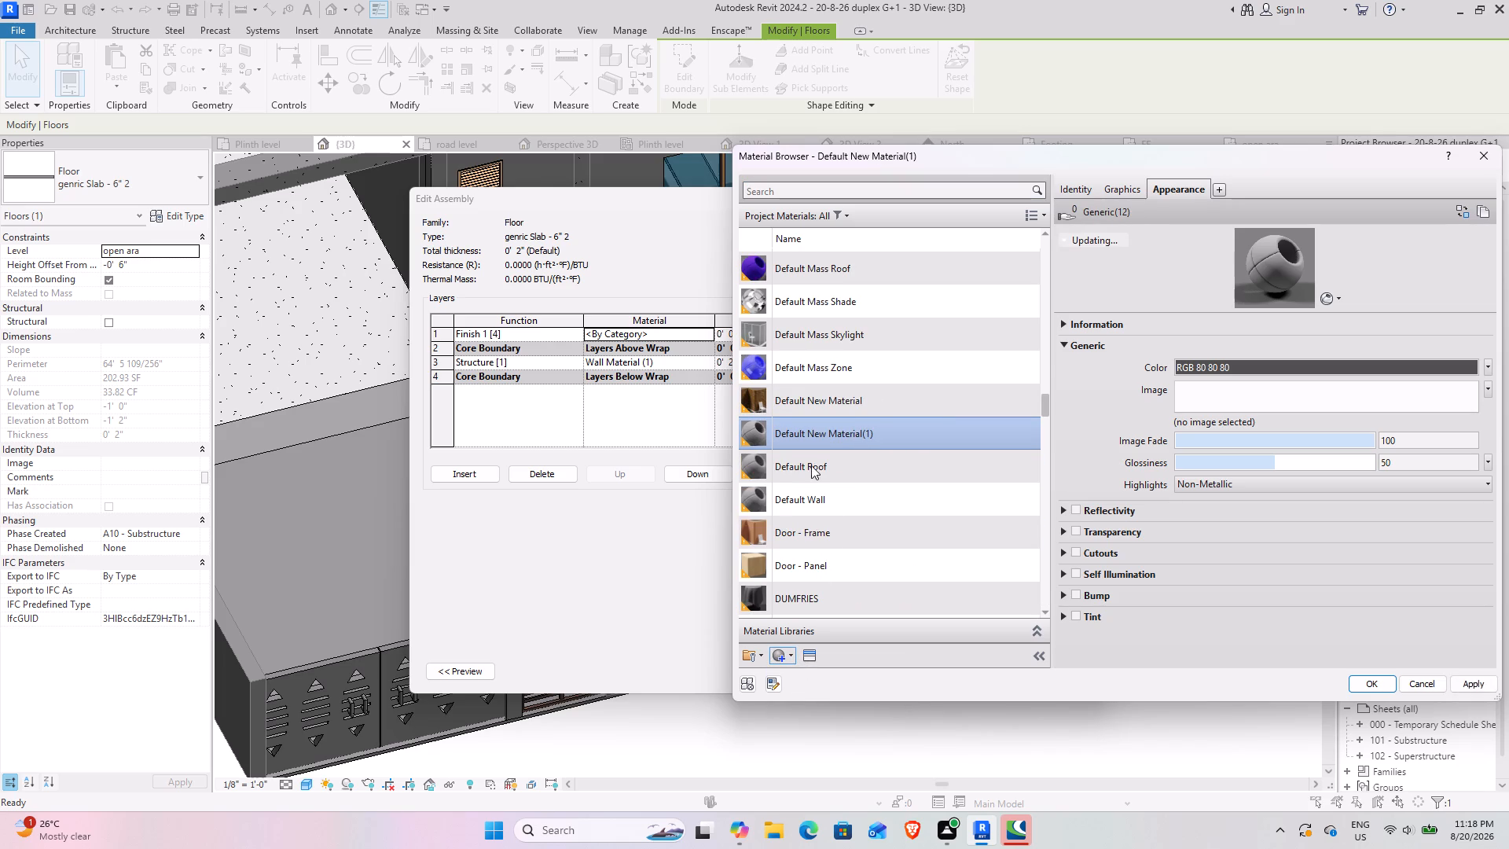
{"action": "right_click", "coordinate": [888, 439]}
{"action": "left_click", "coordinate": [936, 509]}
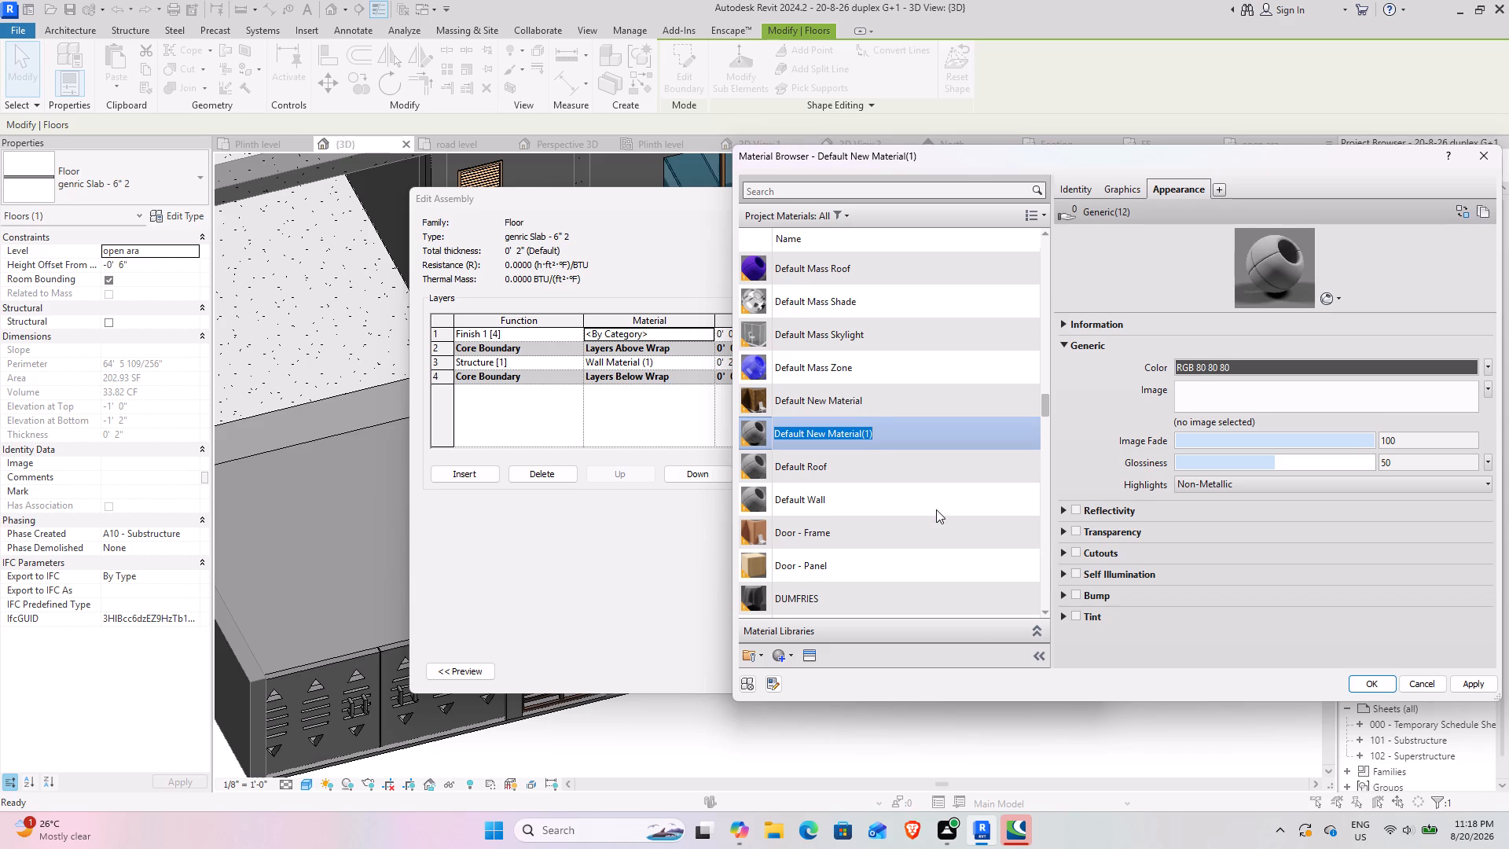
{"action": "type", "text": "sa"}
{"action": "type", "text": "nd"}
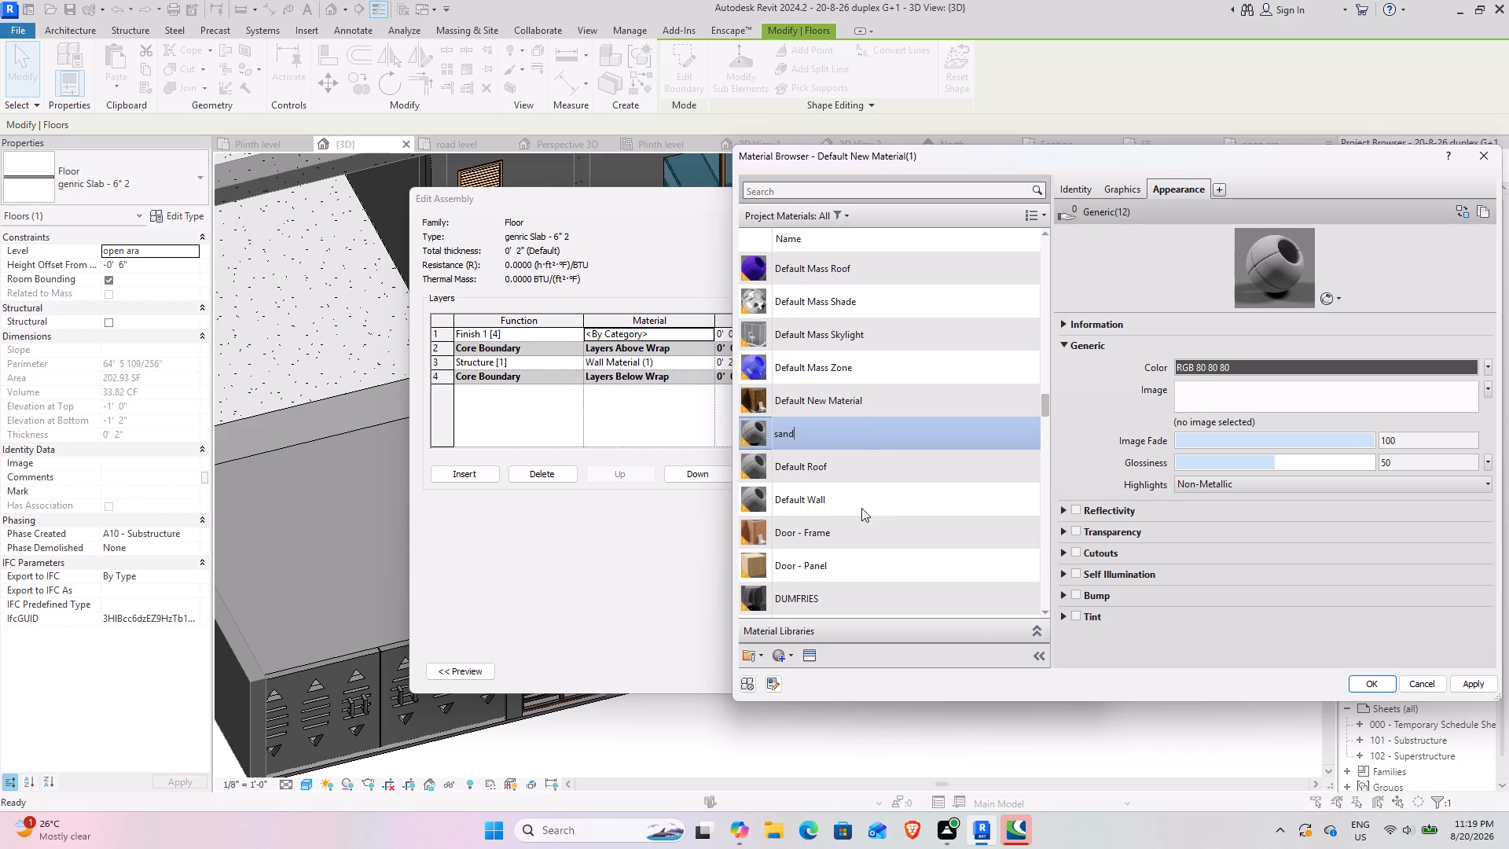
Try the Sand - Beach appearance from the Sitework library on the sand material, and replace it with Sand - Natural Medium.
{"action": "left_click", "coordinate": [811, 660]}
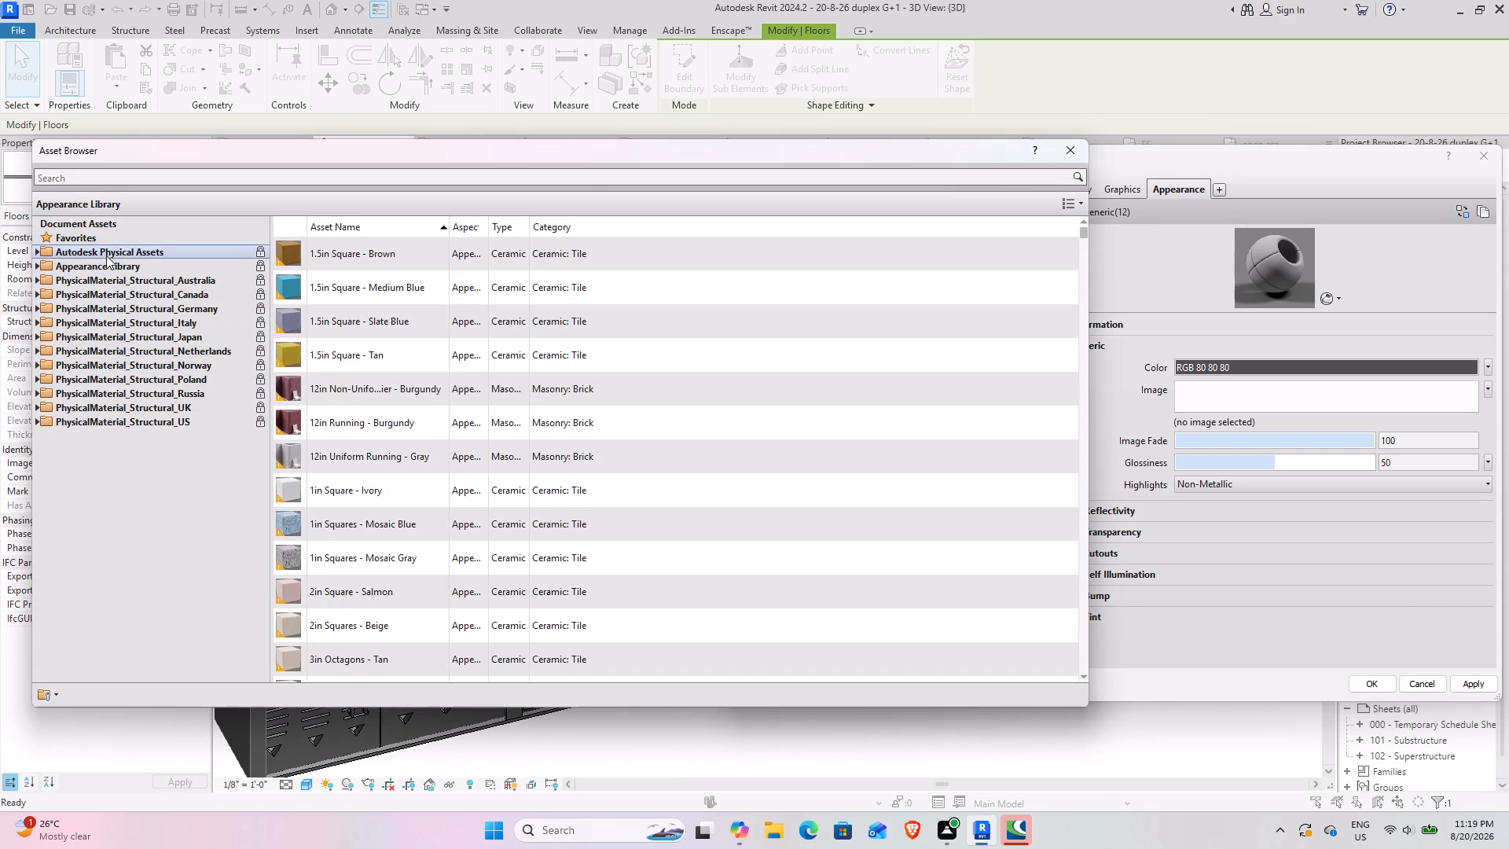
{"action": "double_click", "coordinate": [106, 270]}
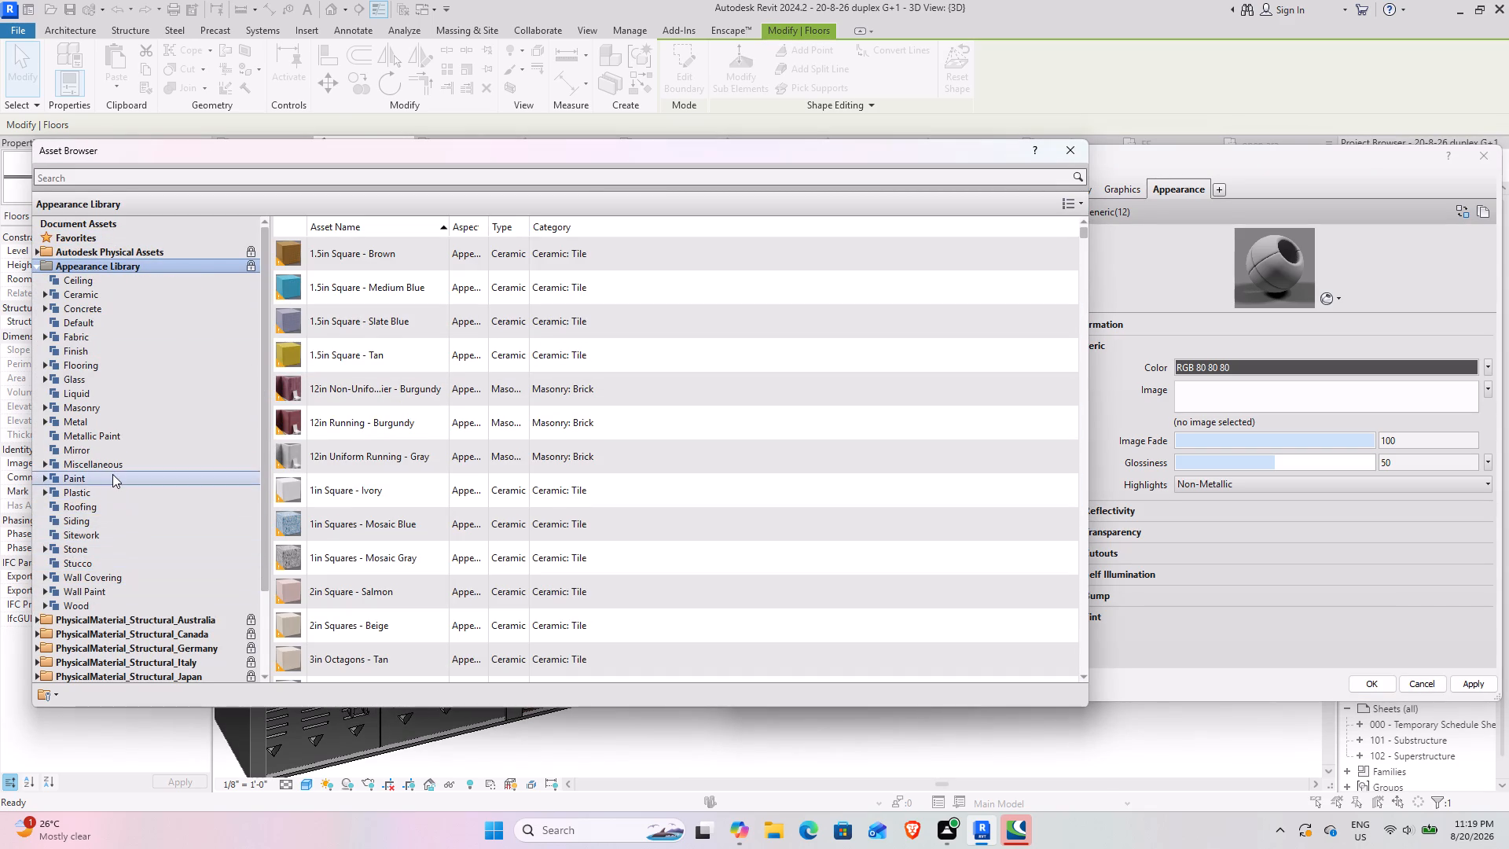
{"action": "double_click", "coordinate": [108, 538]}
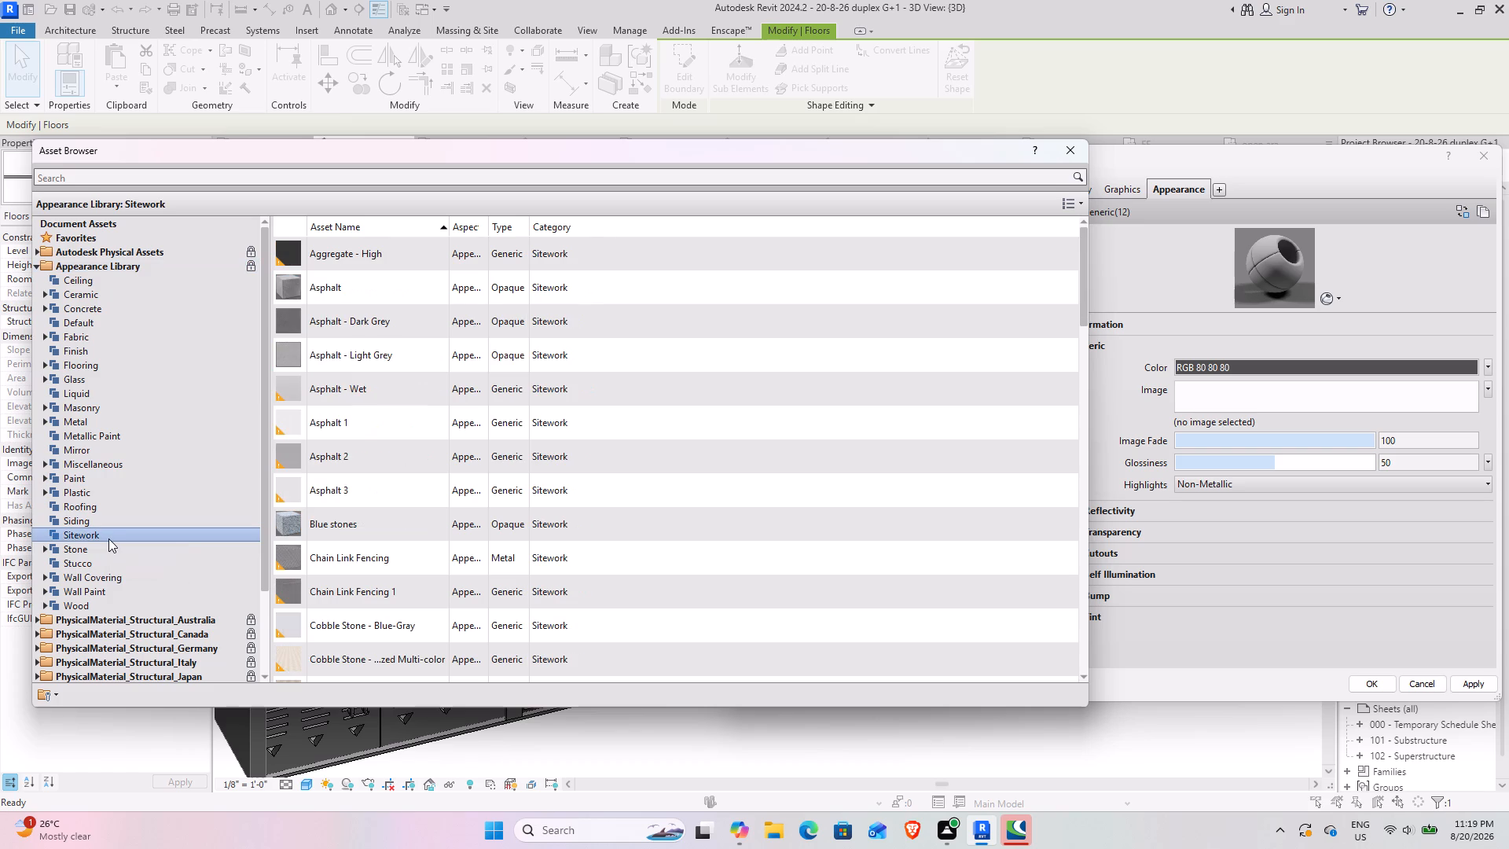
{"action": "left_click", "coordinate": [104, 530]}
{"action": "left_click", "coordinate": [104, 530]}
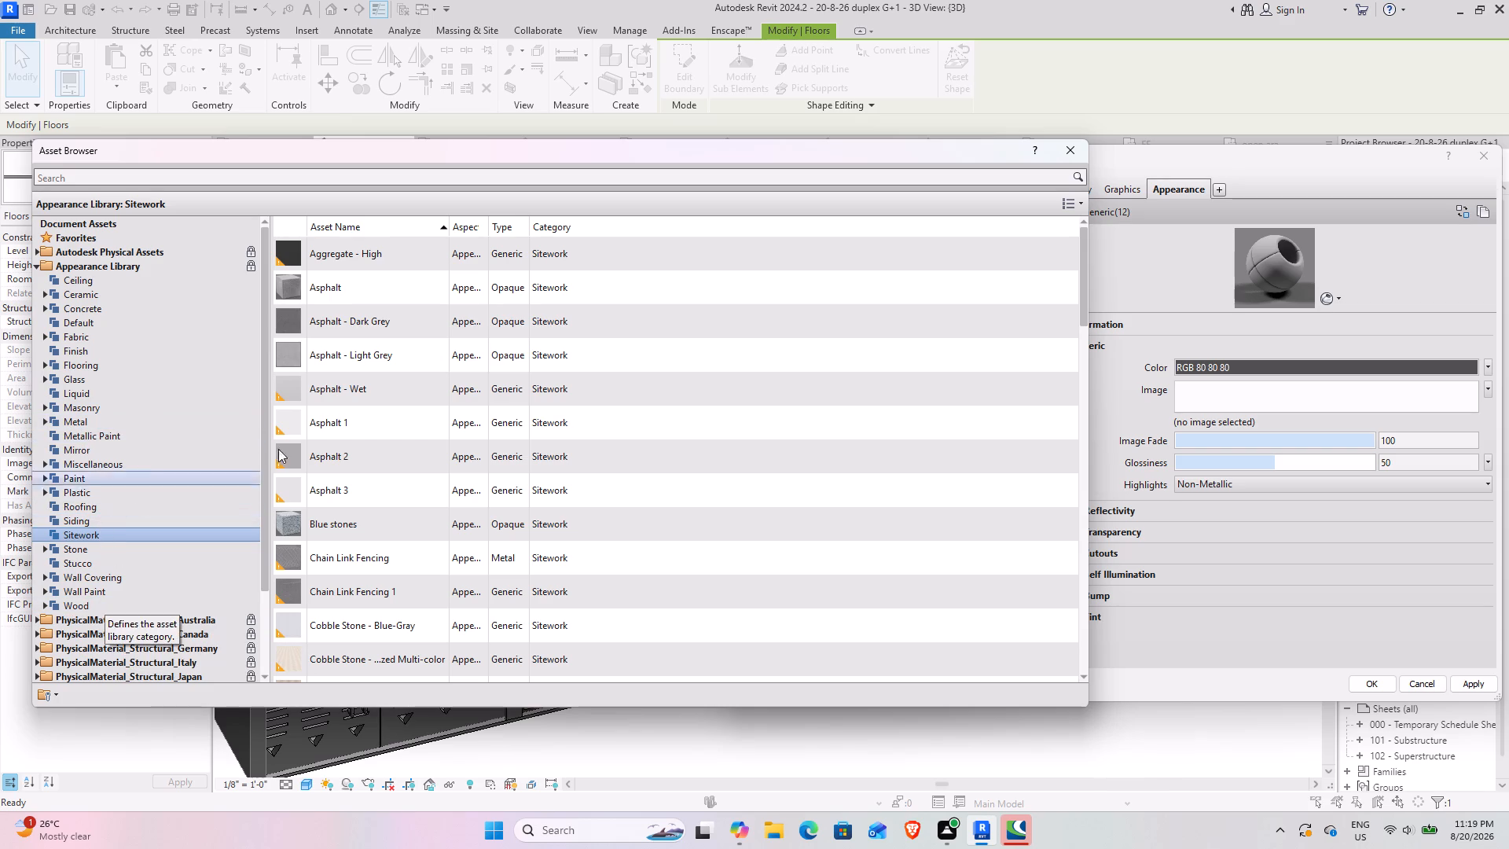
{"action": "scroll", "coordinate": [448, 439], "scroll_direction": "down", "scroll_amount": 5}
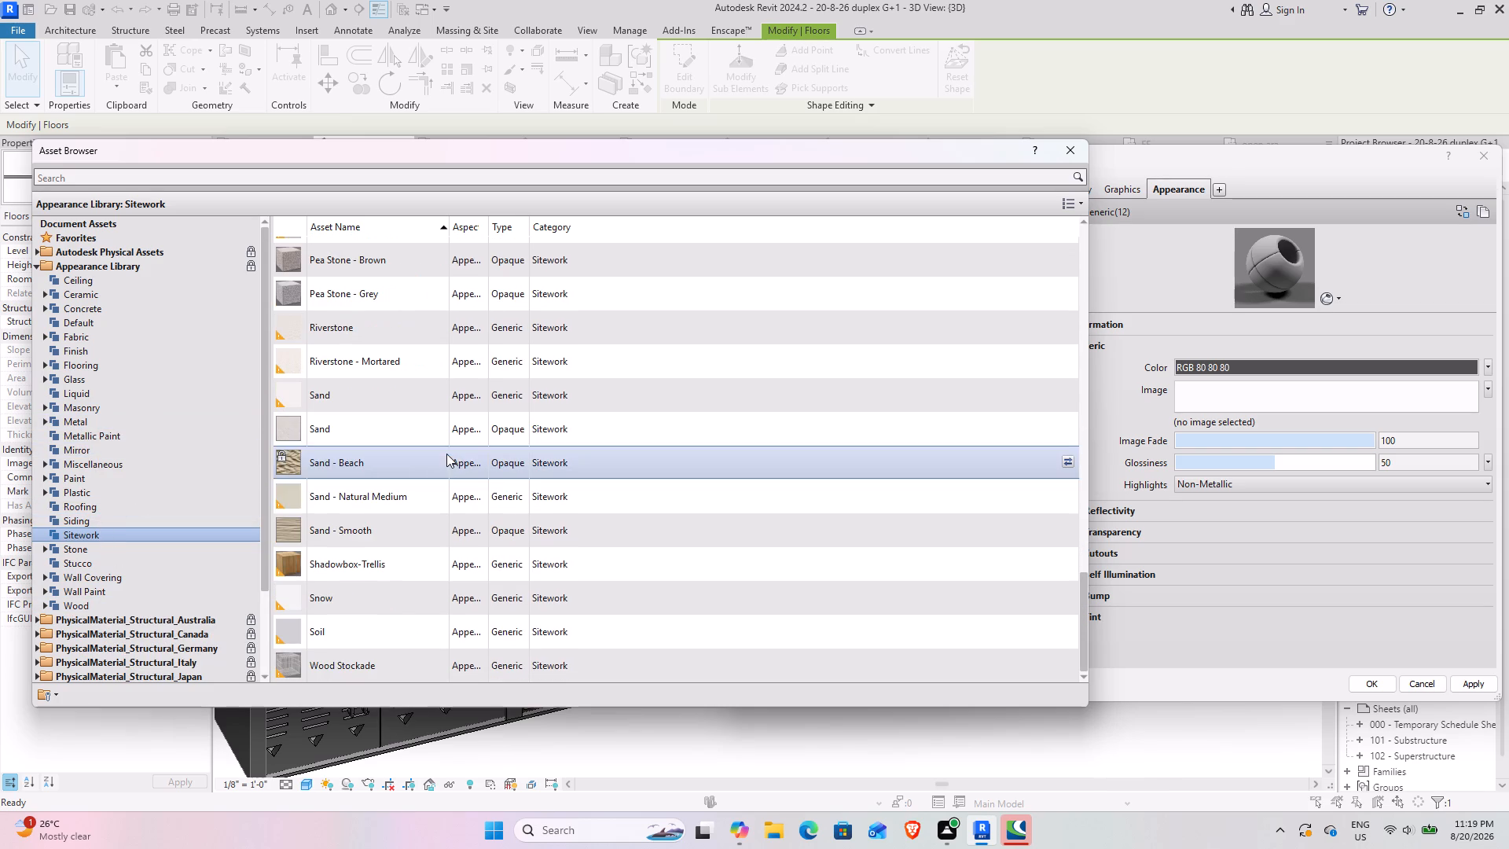
{"action": "left_click", "coordinate": [1070, 462]}
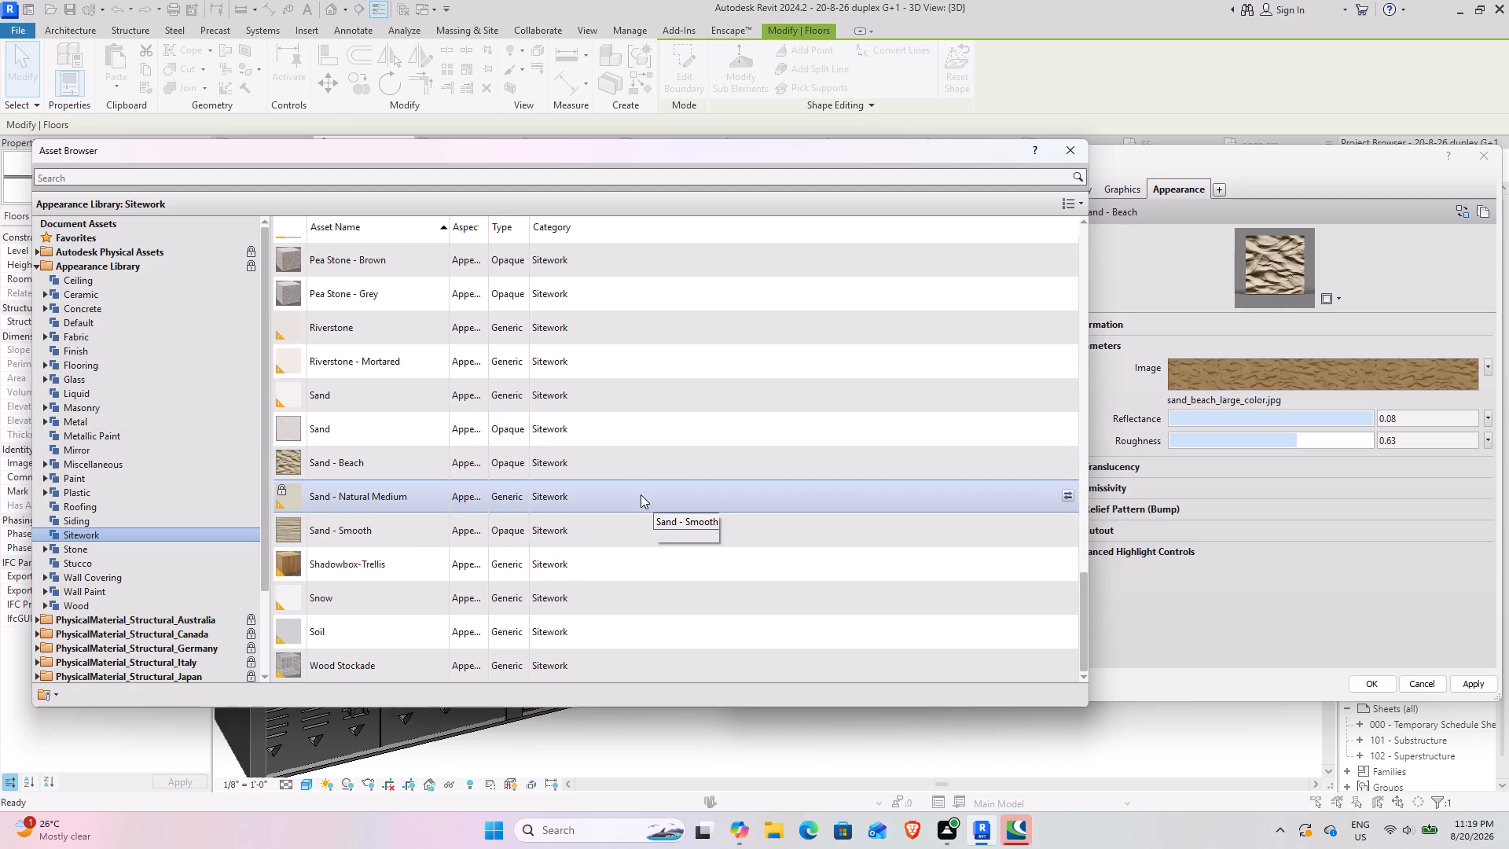
{"action": "left_click", "coordinate": [1072, 497]}
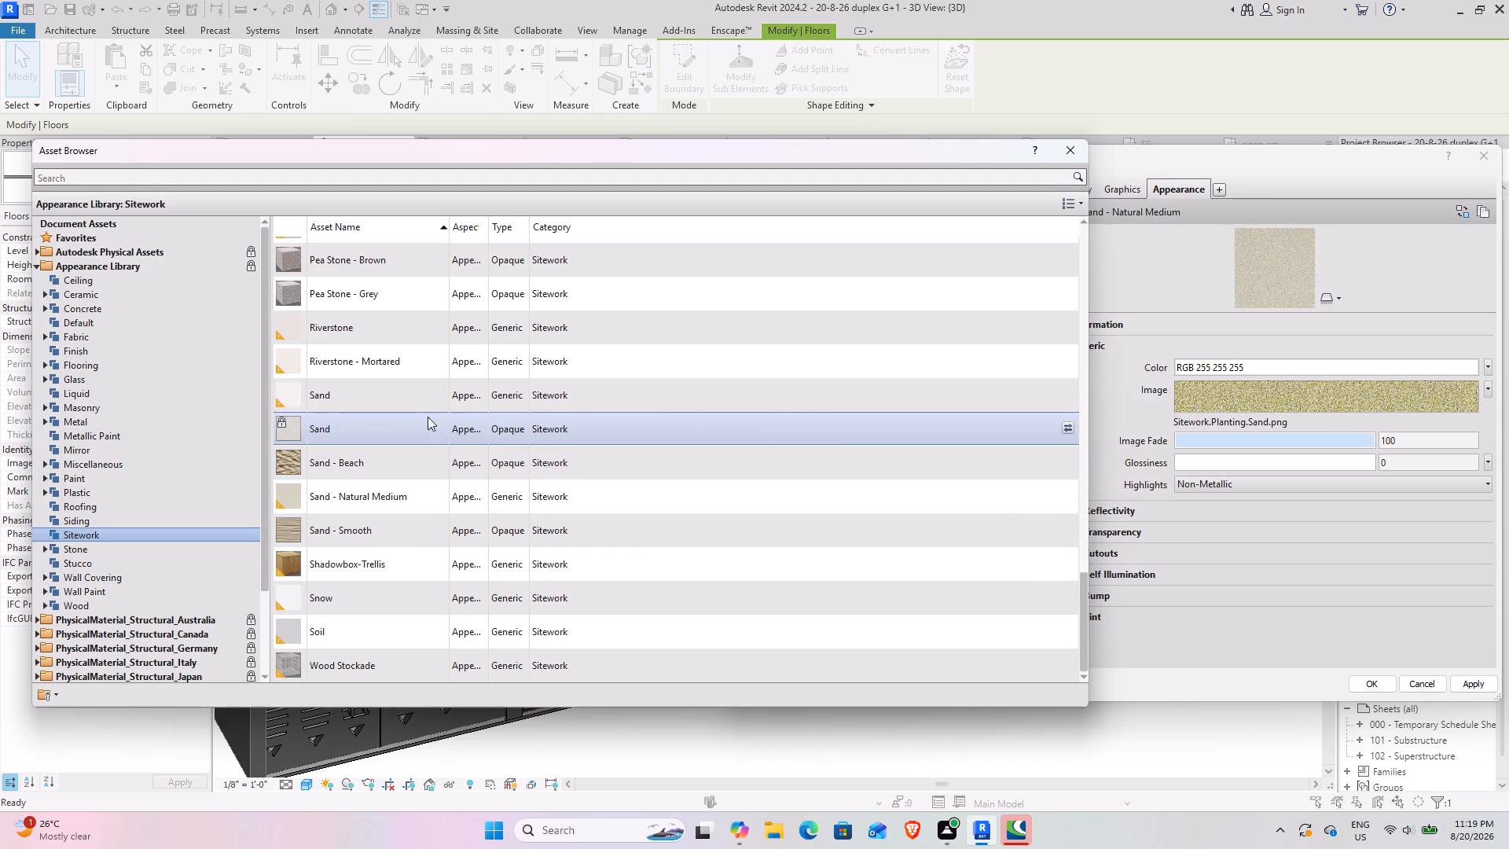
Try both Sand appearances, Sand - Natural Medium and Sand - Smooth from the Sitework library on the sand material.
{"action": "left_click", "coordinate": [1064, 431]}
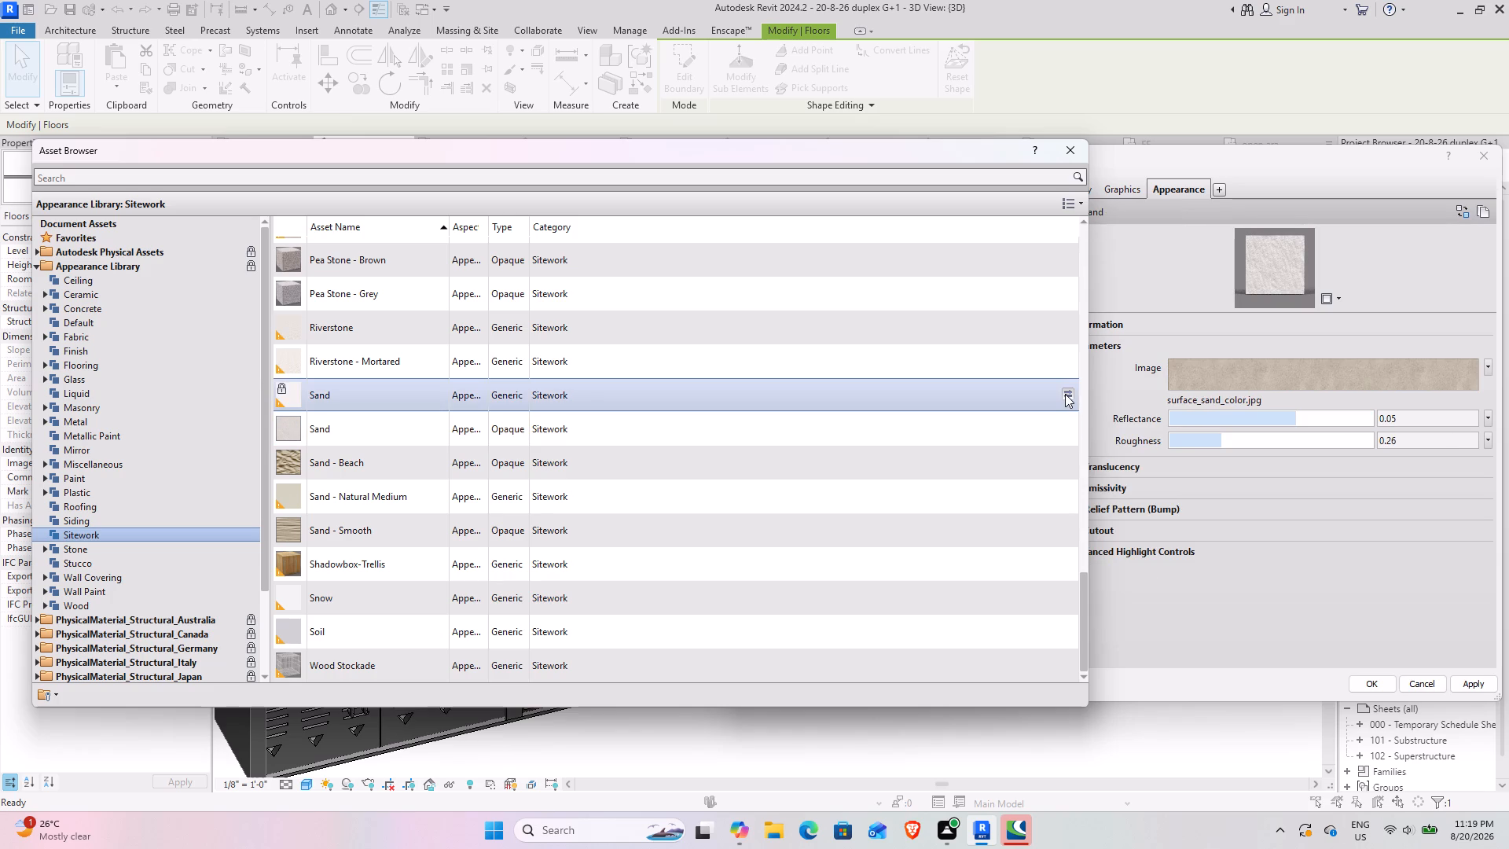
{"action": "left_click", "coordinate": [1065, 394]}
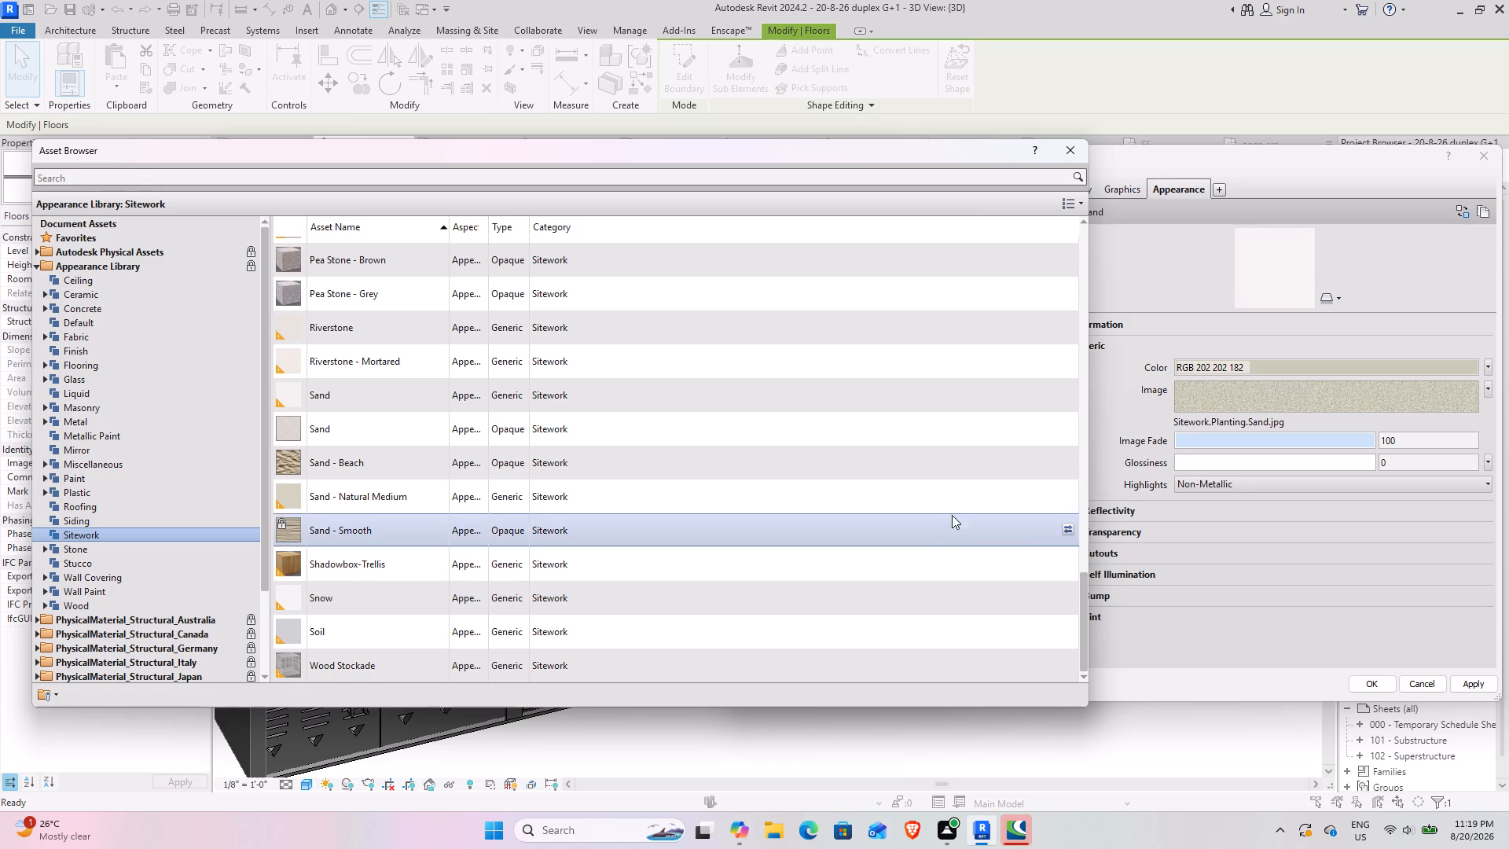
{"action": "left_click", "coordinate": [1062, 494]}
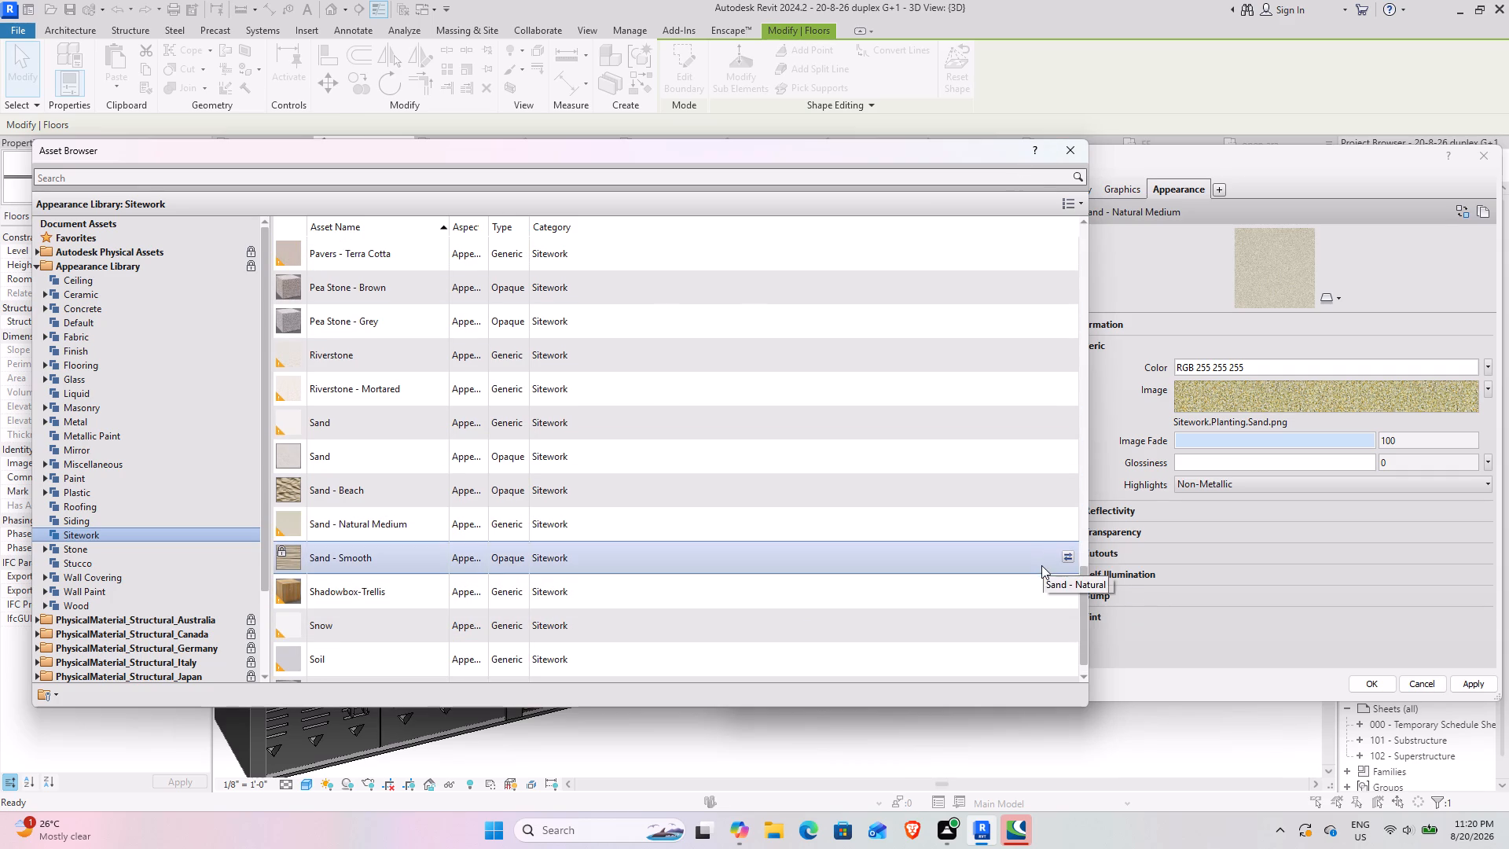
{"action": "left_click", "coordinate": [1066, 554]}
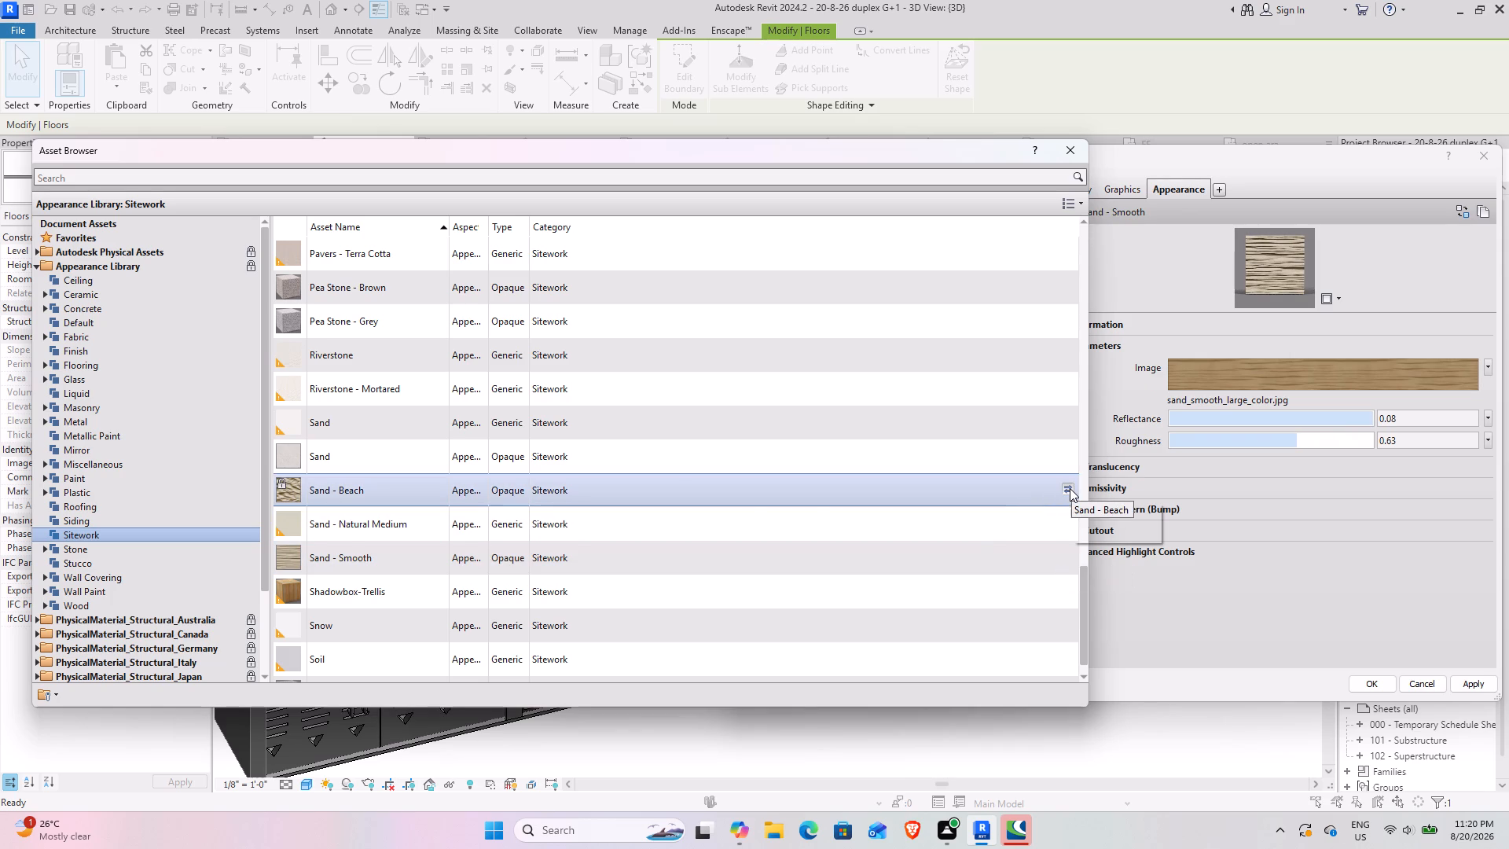
Apply the Riverstone - Mortared appearance from the Sitework library to the sand material and close the asset library.
{"action": "scroll", "coordinate": [712, 423], "scroll_direction": "up", "scroll_amount": 8}
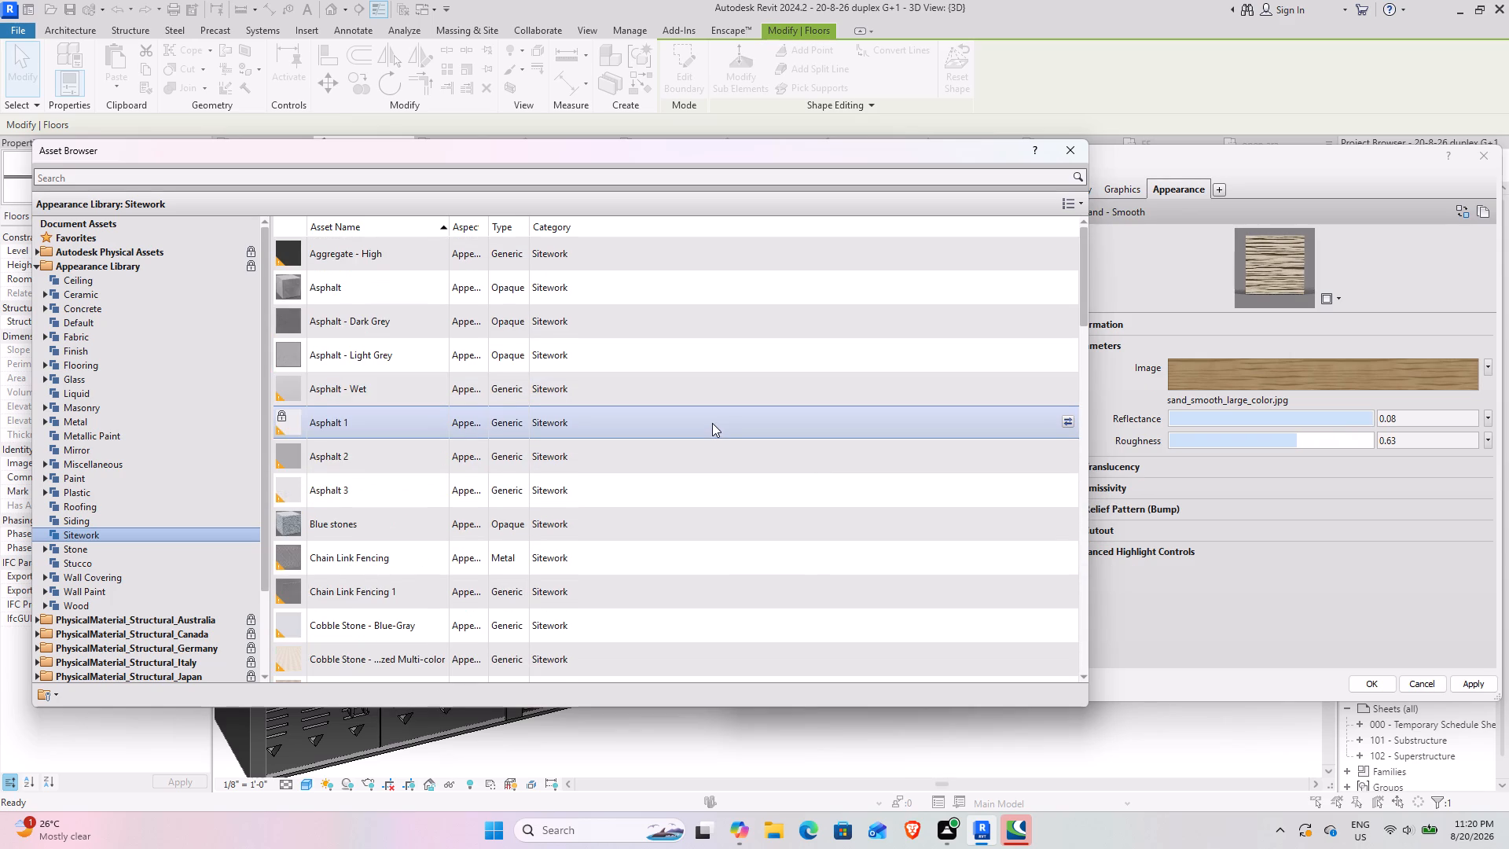
{"action": "scroll", "coordinate": [712, 423], "scroll_direction": "down", "scroll_amount": 9}
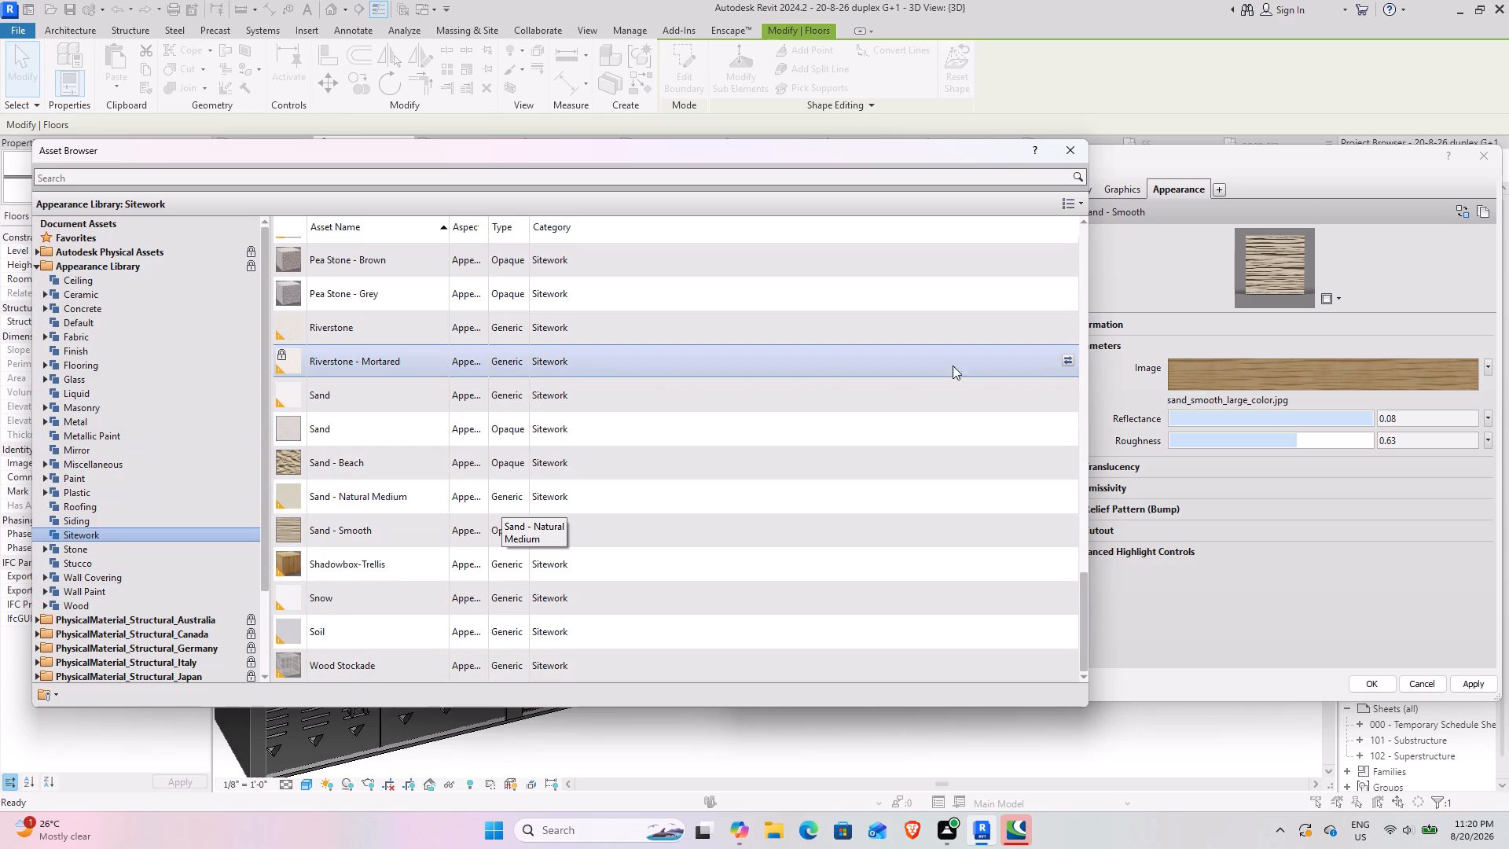
{"action": "left_click", "coordinate": [1068, 355]}
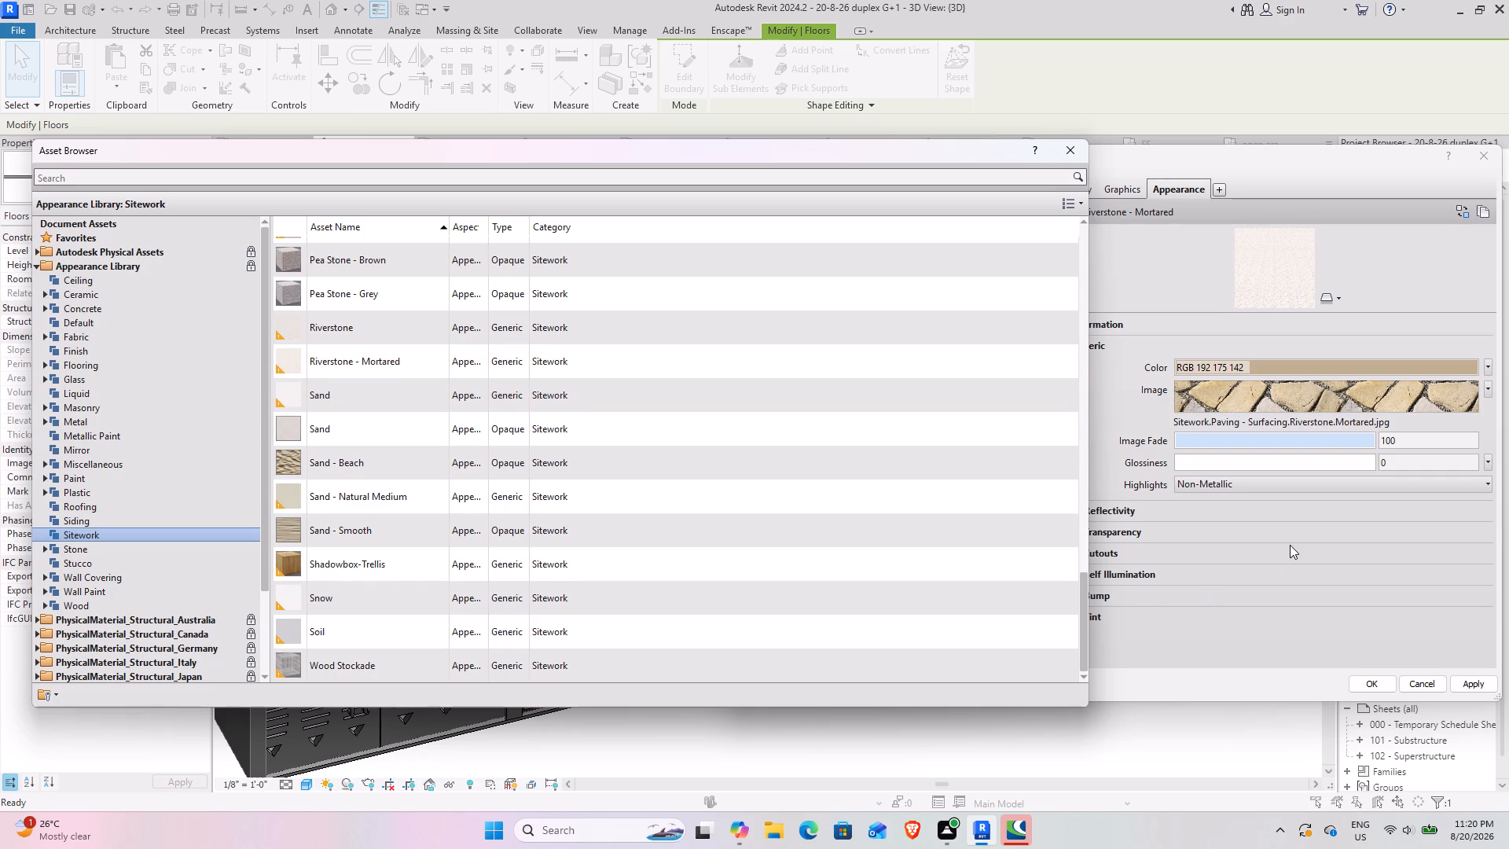
{"action": "left_click", "coordinate": [1081, 158]}
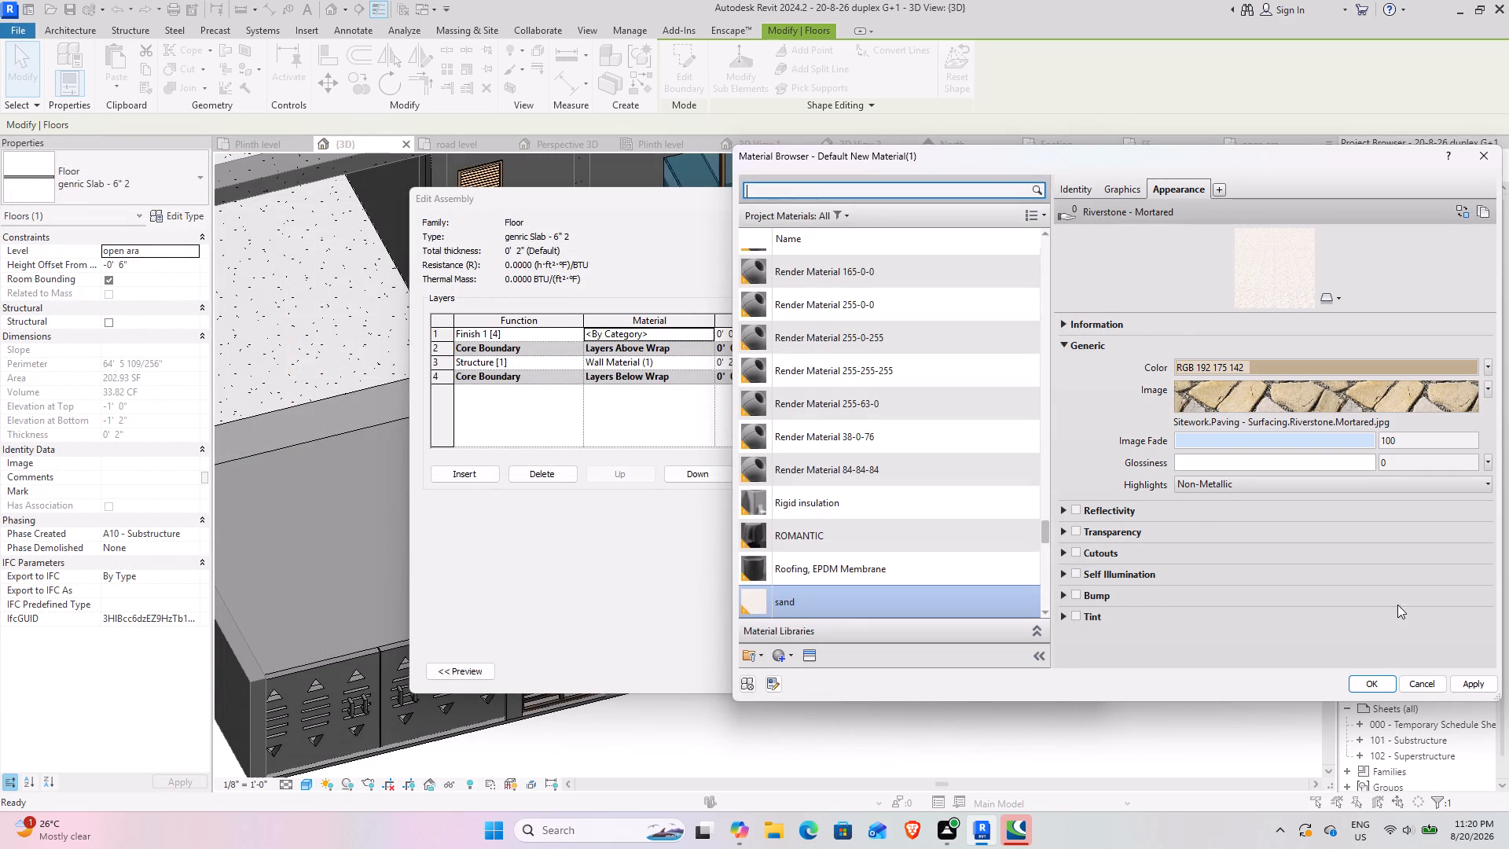
Set the sand material's shading to use its render appearance and assign the material to the Finish 1 [4] layer.
{"action": "left_click", "coordinate": [1117, 197]}
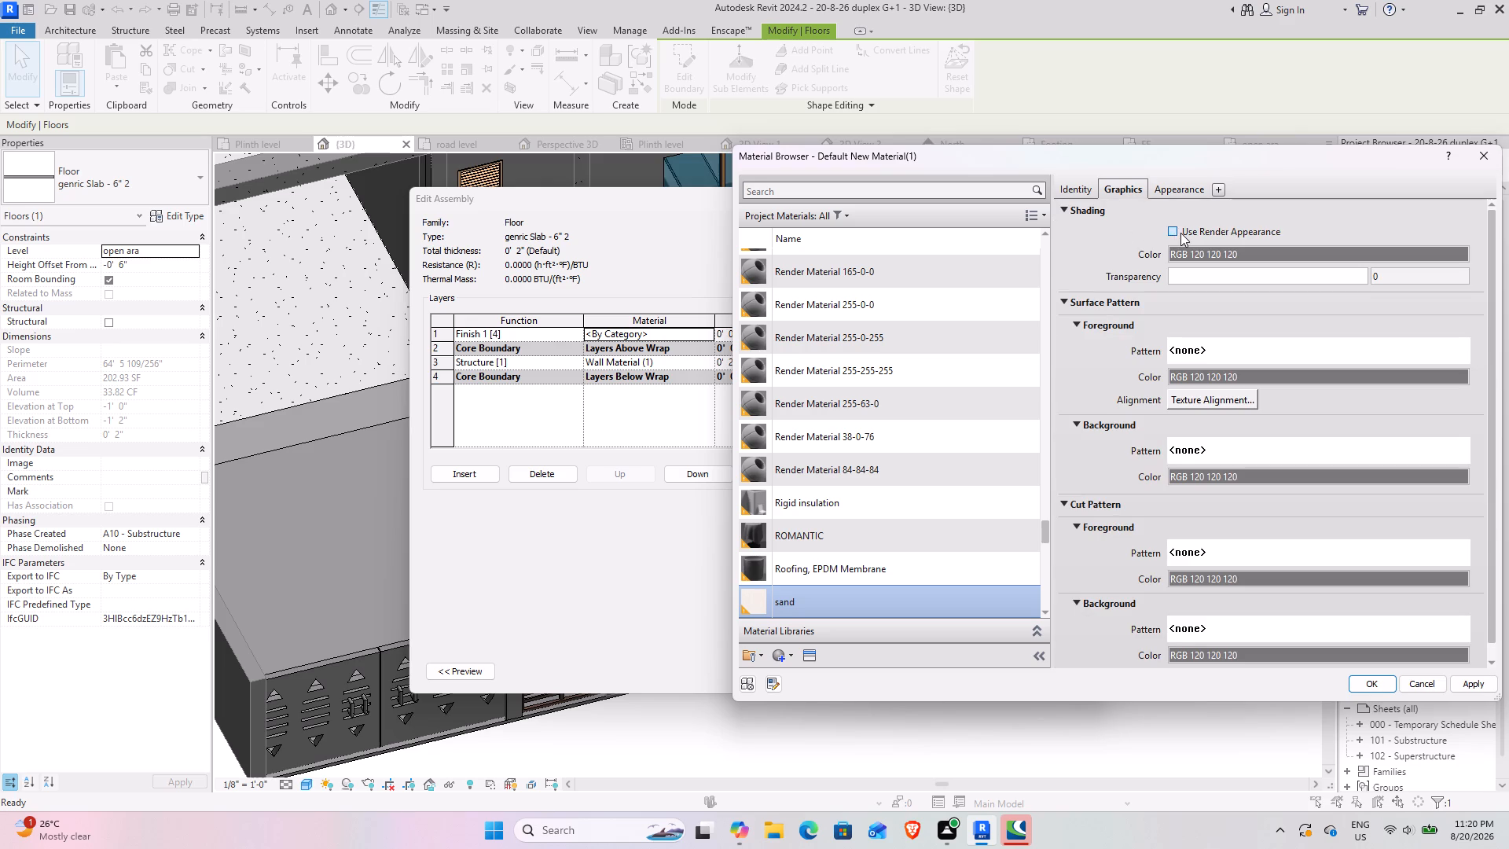
{"action": "left_click", "coordinate": [1180, 233]}
{"action": "left_click", "coordinate": [1478, 684]}
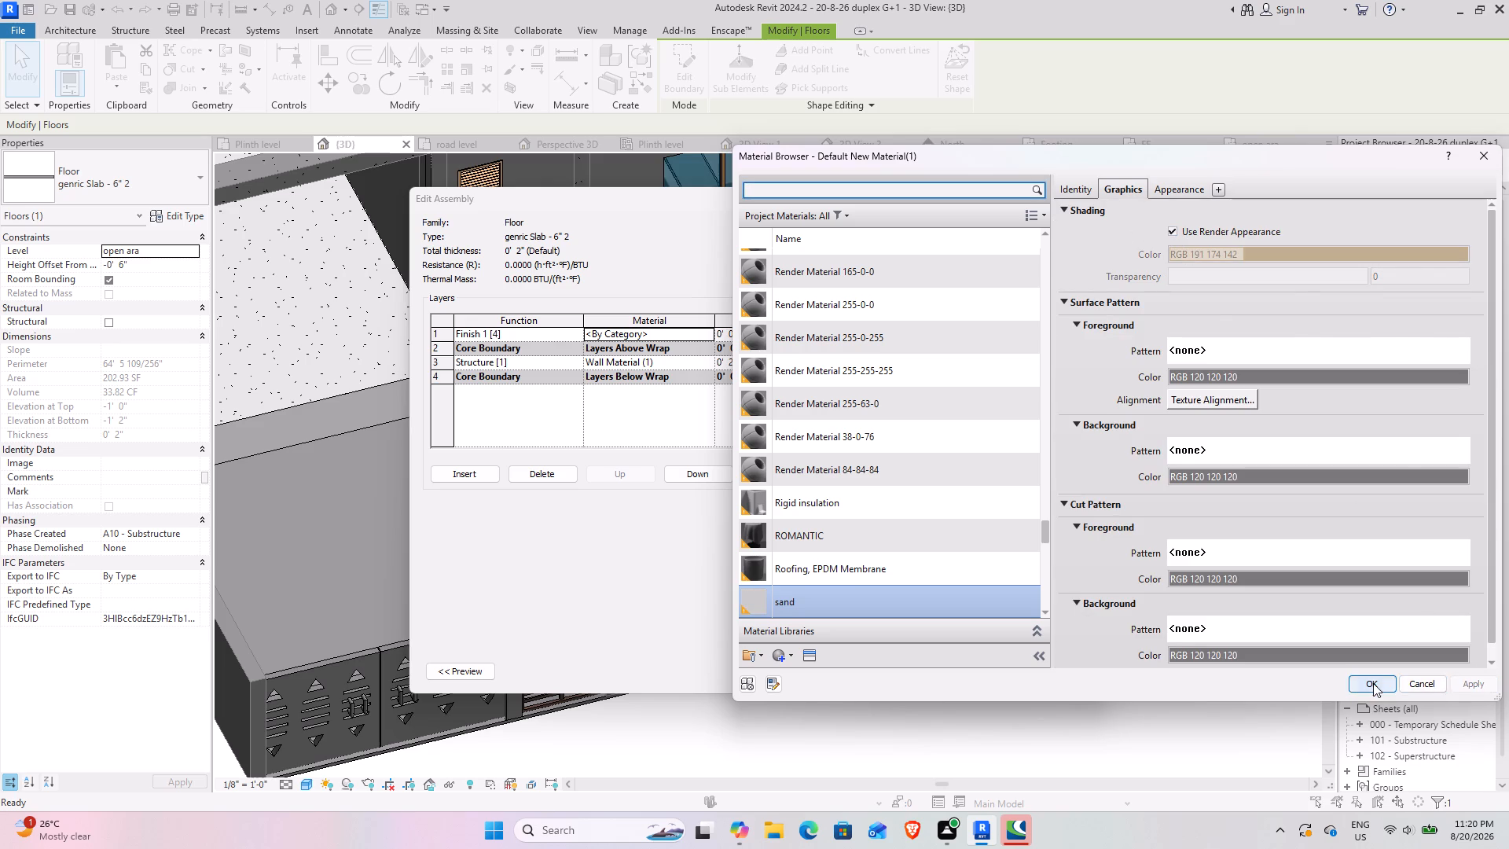
{"action": "left_click", "coordinate": [1373, 683]}
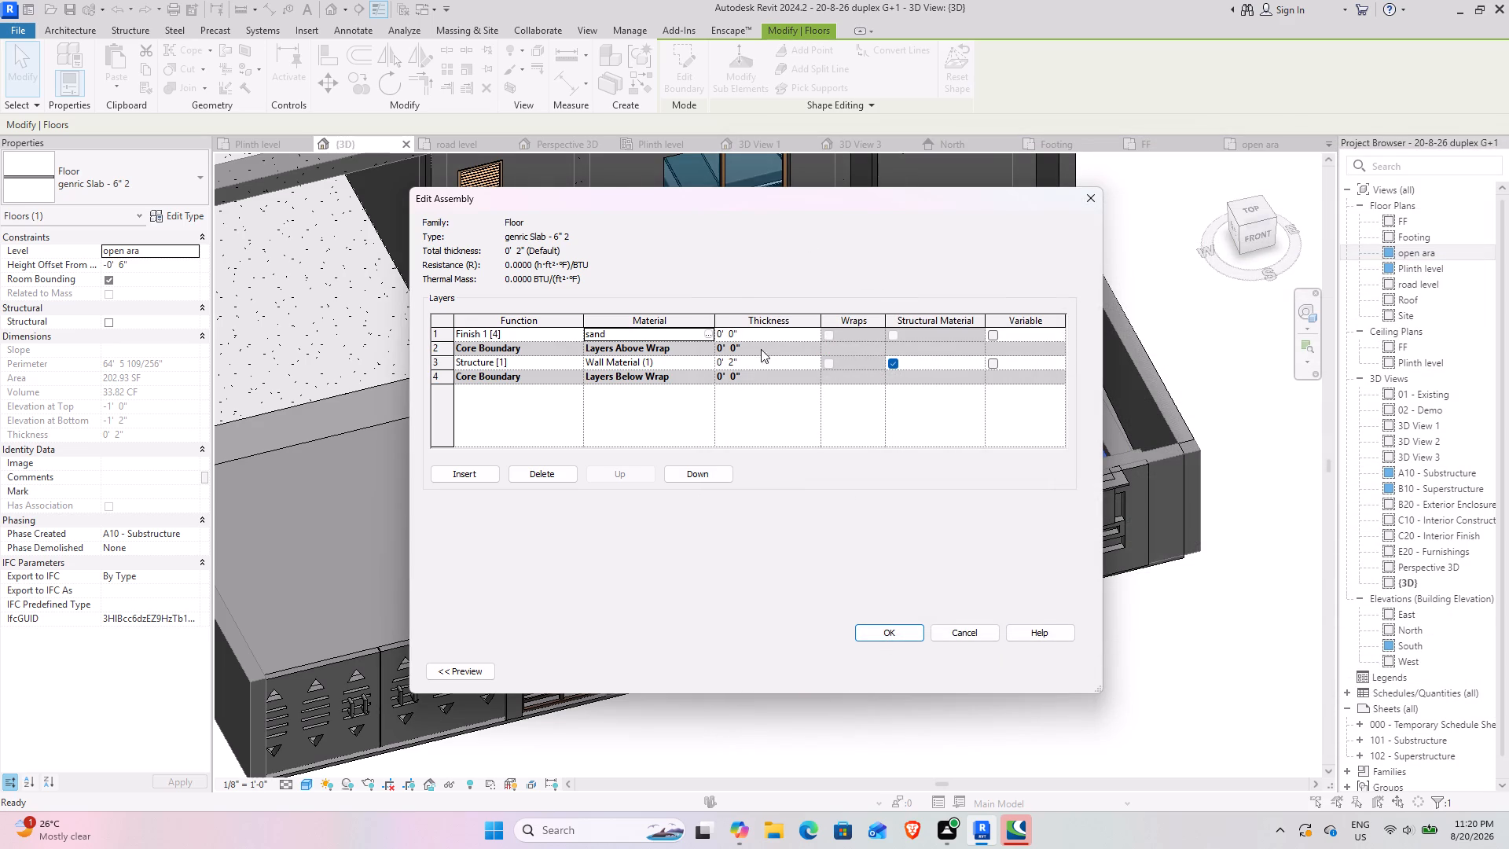
Set the sand finish layer's thickness to 1", apply the floor type changes and deselect the planter floor.
{"action": "left_click", "coordinate": [756, 321]}
{"action": "left_click", "coordinate": [756, 330]}
{"action": "key", "text": "1"}
{"action": "key", "text": "shift+quotedbl"}
{"action": "key", "text": "Return"}
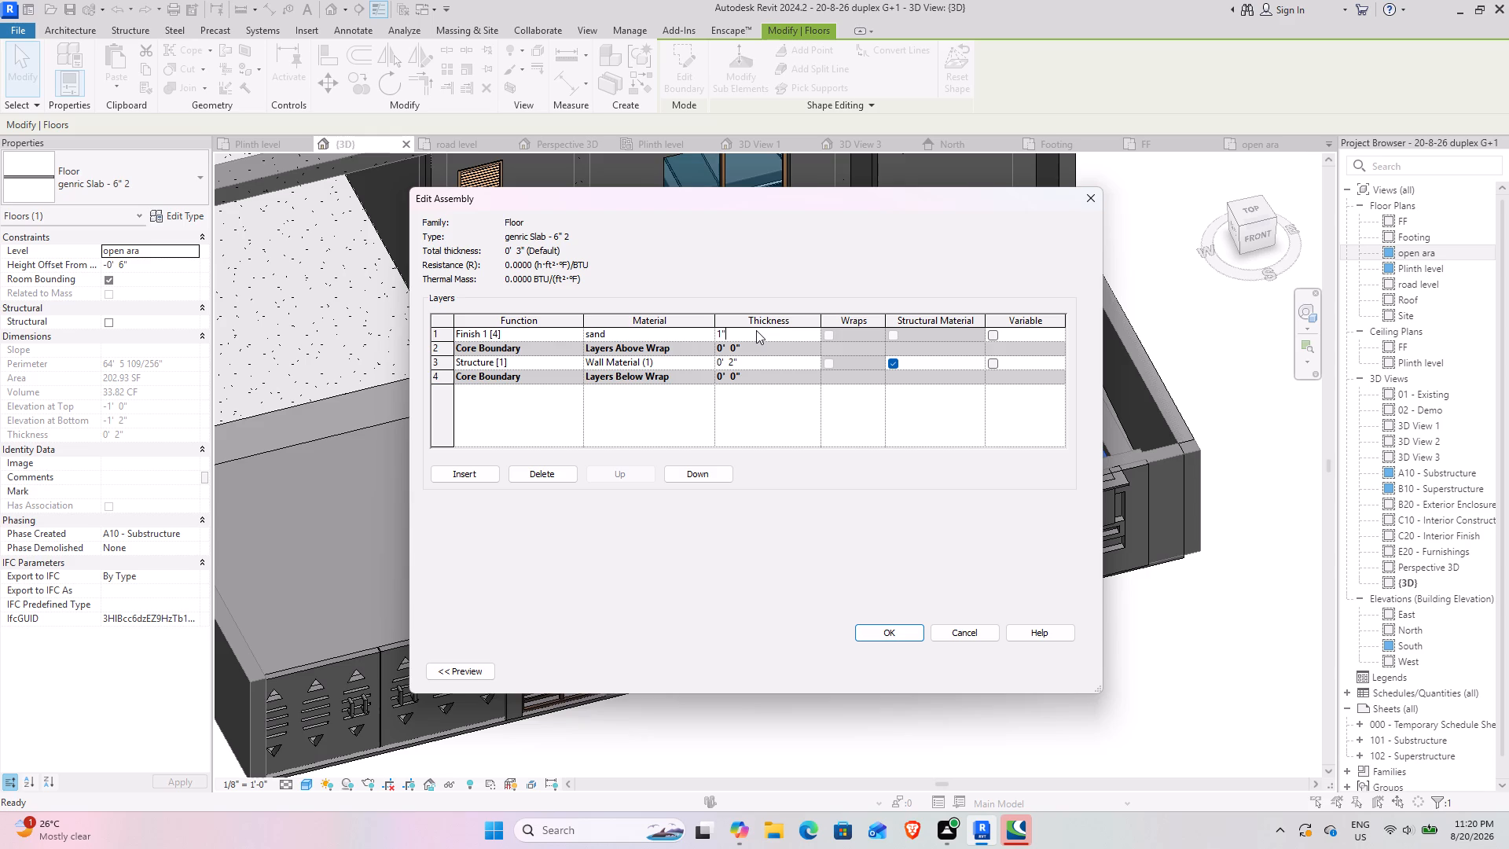
{"action": "left_click", "coordinate": [910, 627]}
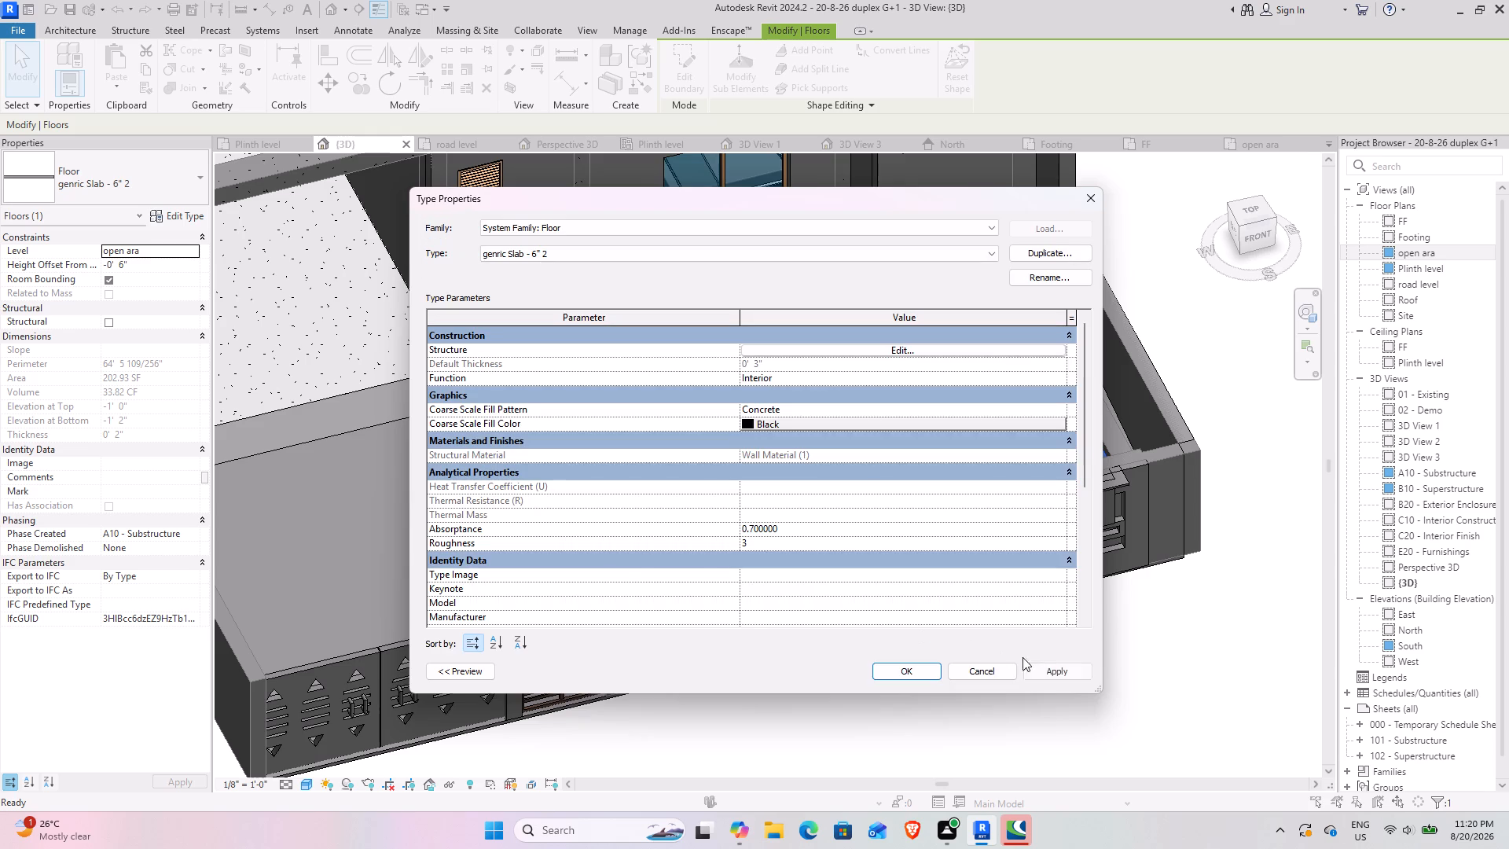
{"action": "left_click", "coordinate": [1067, 667]}
{"action": "left_click", "coordinate": [916, 670]}
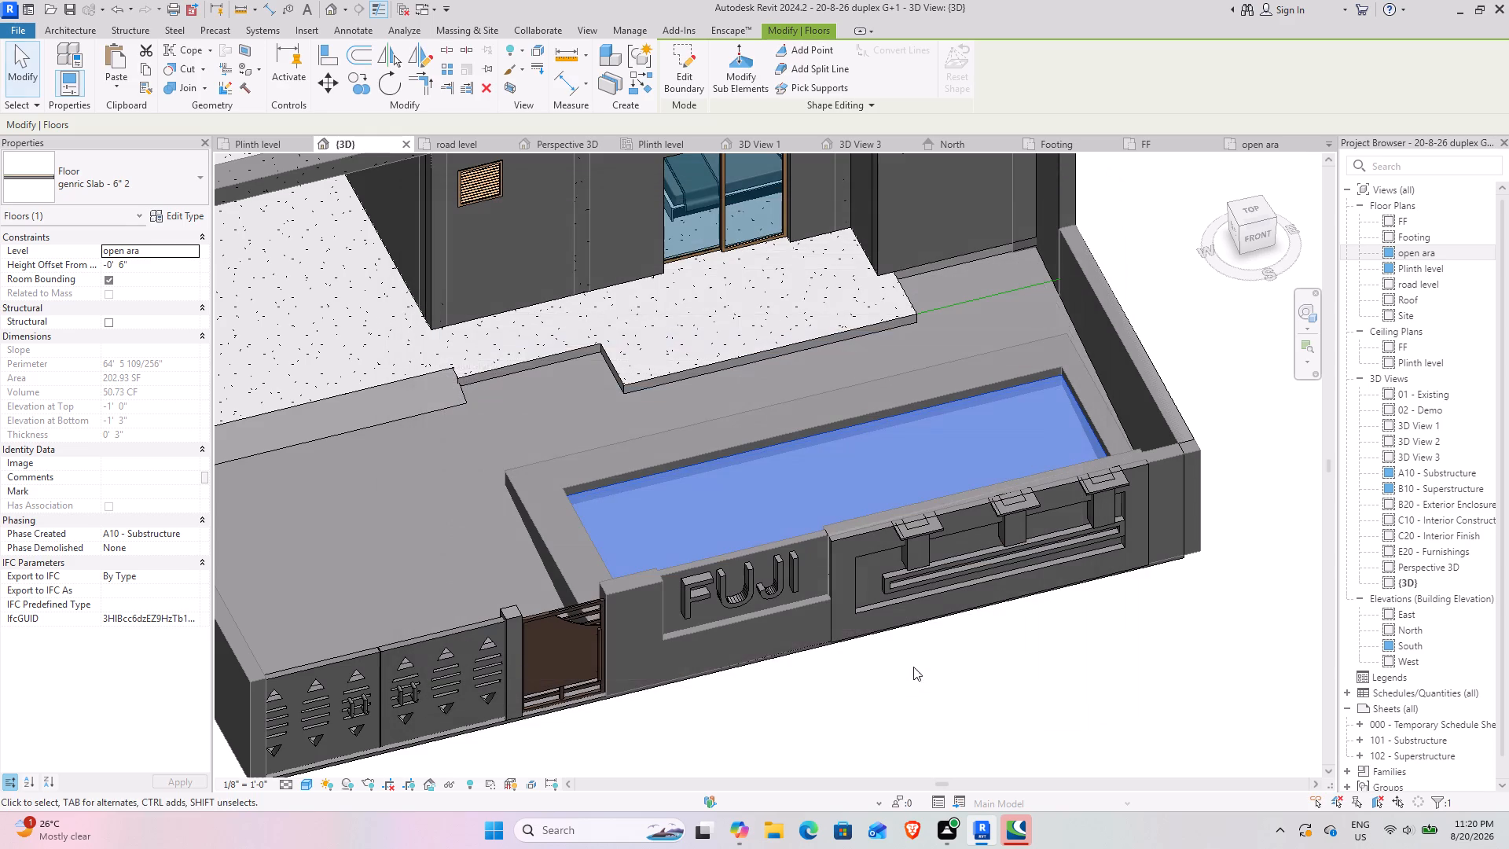
{"action": "left_click", "coordinate": [944, 720]}
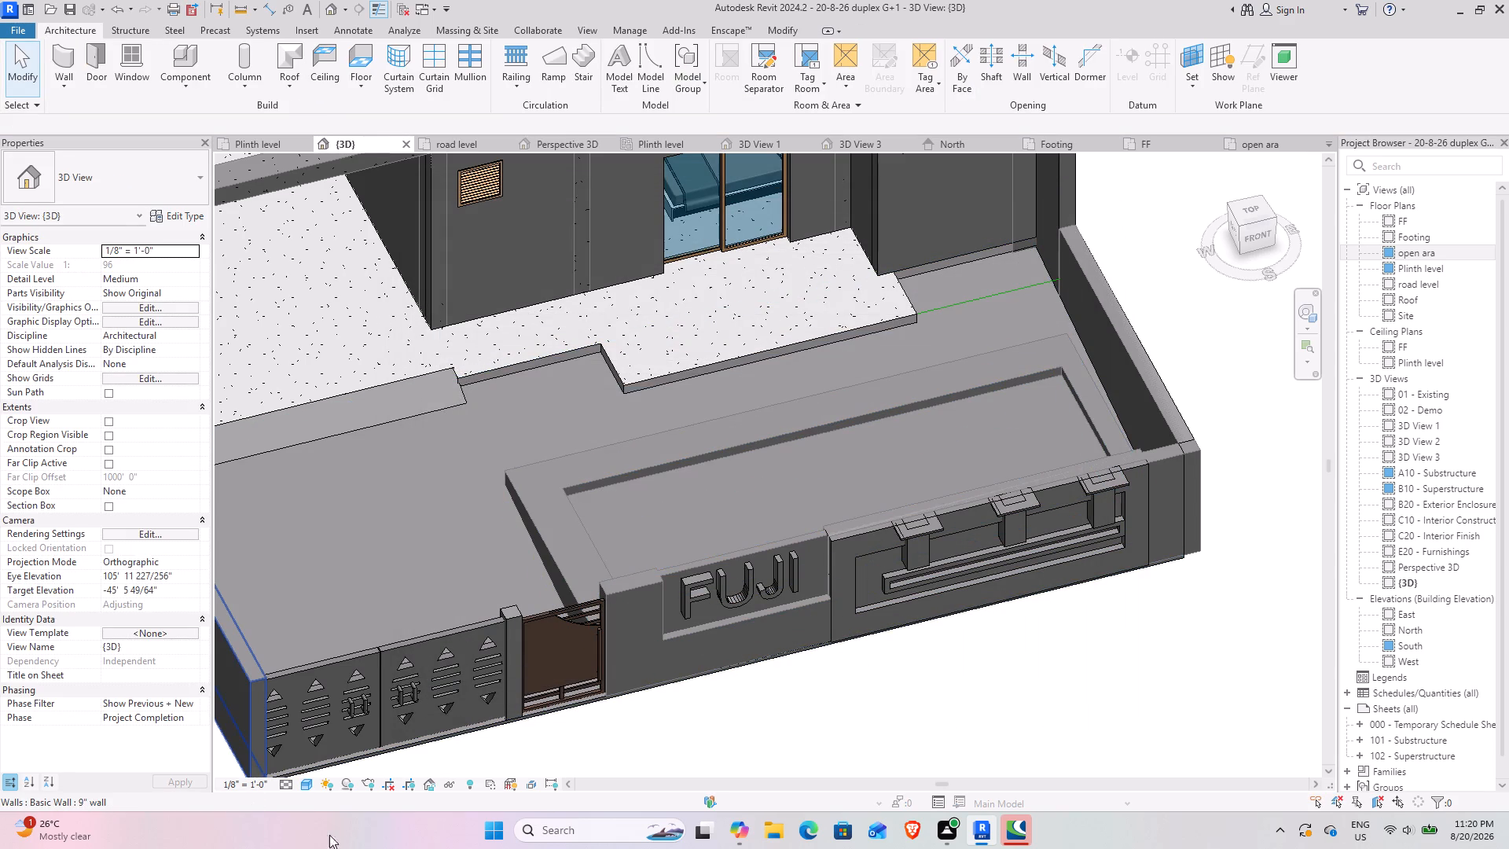
Change the 3D view's visual style to one that displays realistic material textures.
{"action": "left_click", "coordinate": [308, 781]}
{"action": "left_click", "coordinate": [329, 772]}
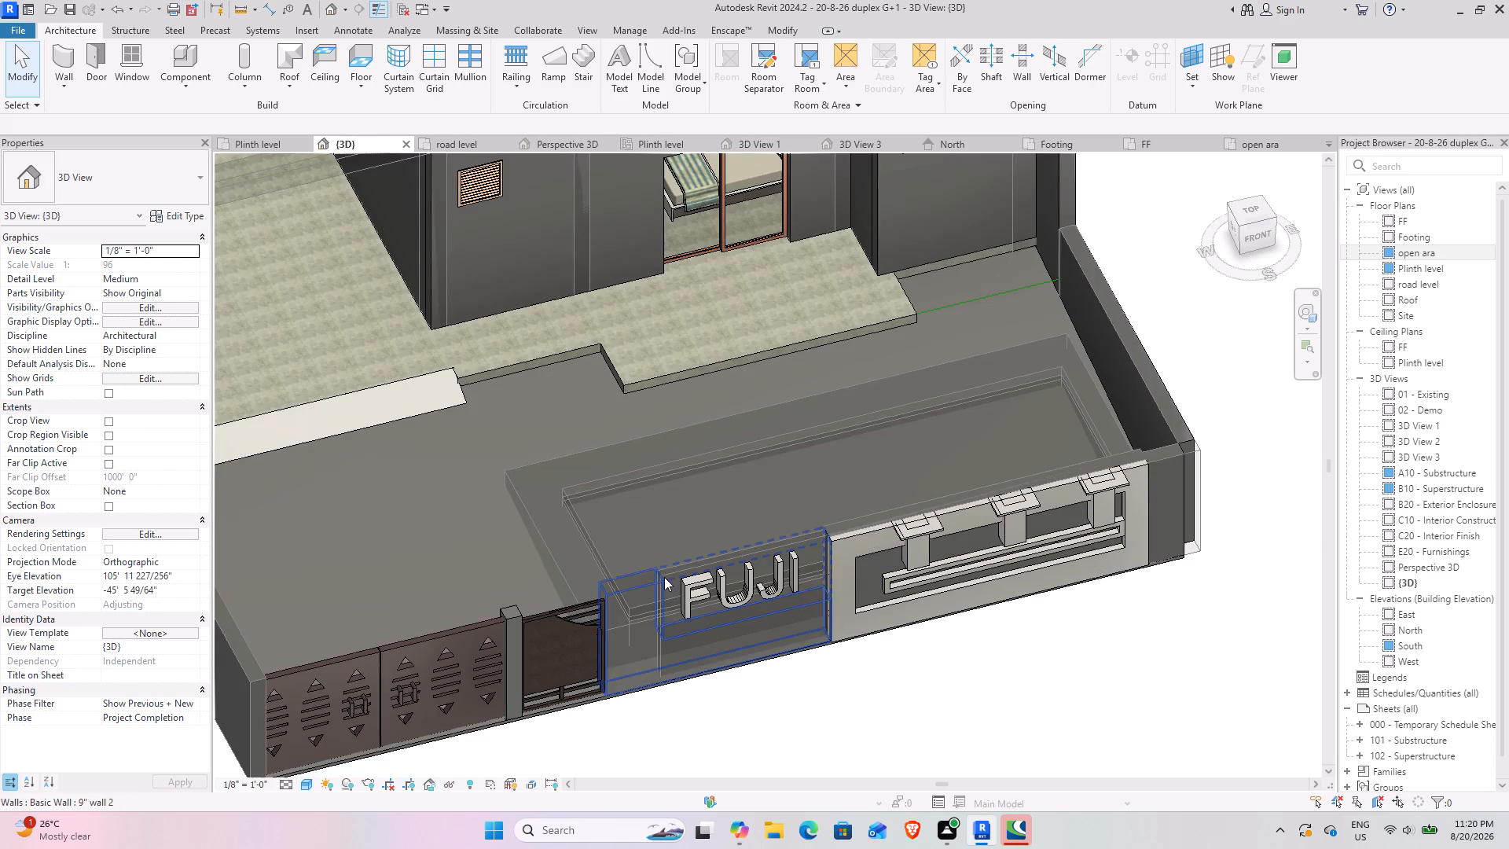
Examine the planter floor's finish and the front boundary wall from several angles in the 3D view.
{"action": "middle_click_drag", "start_coordinate": [840, 604], "coordinate": [954, 700], "text": "shift"}
{"action": "left_click", "coordinate": [1009, 560]}
{"action": "middle_click_drag", "start_coordinate": [994, 509], "coordinate": [965, 678]}
{"action": "middle_click_drag", "start_coordinate": [949, 669], "coordinate": [918, 586]}
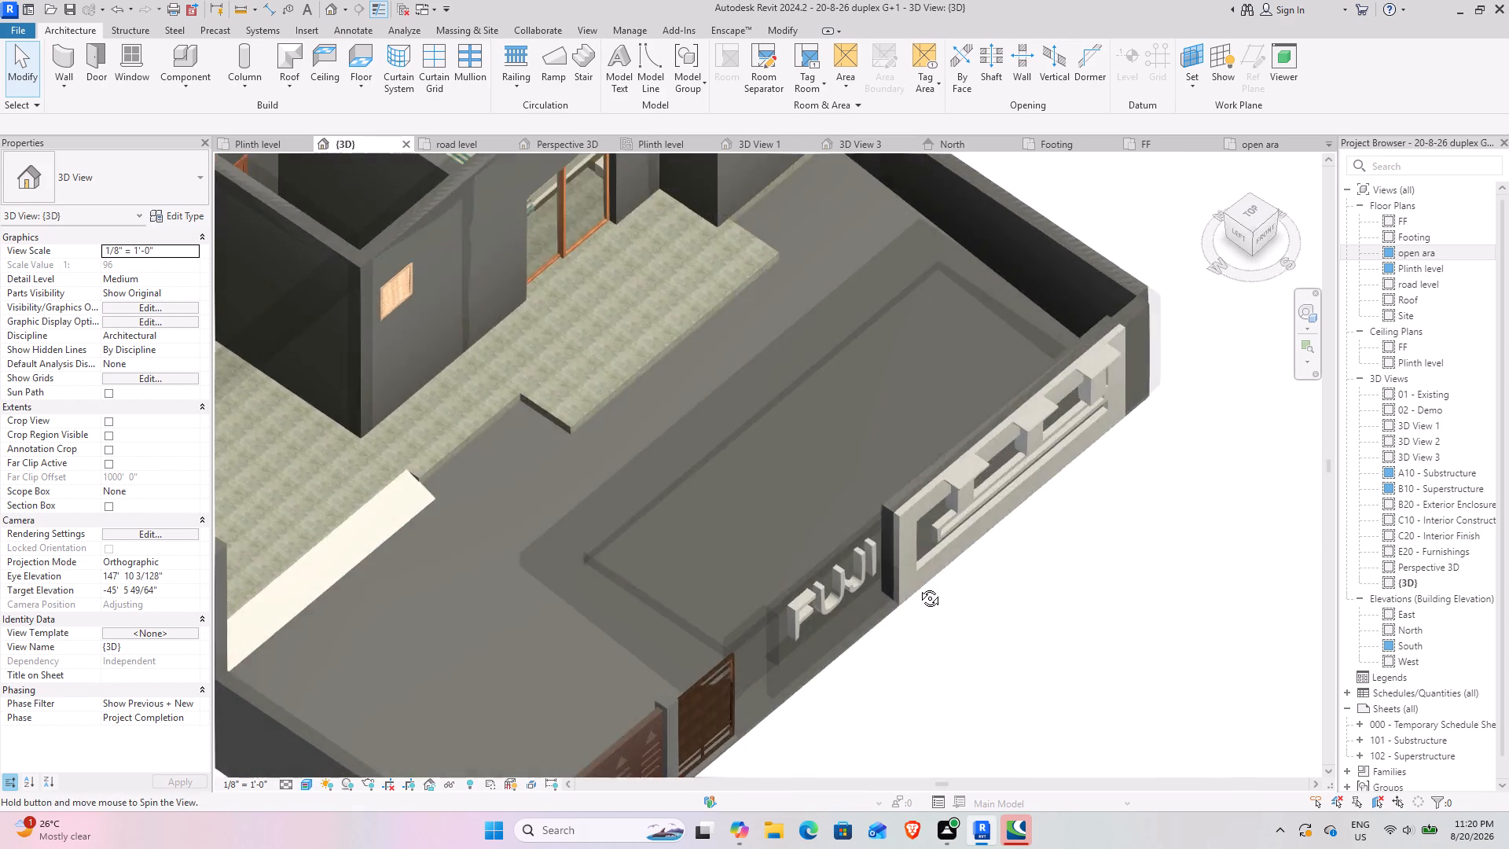
{"action": "middle_click_drag", "start_coordinate": [918, 586], "coordinate": [876, 471]}
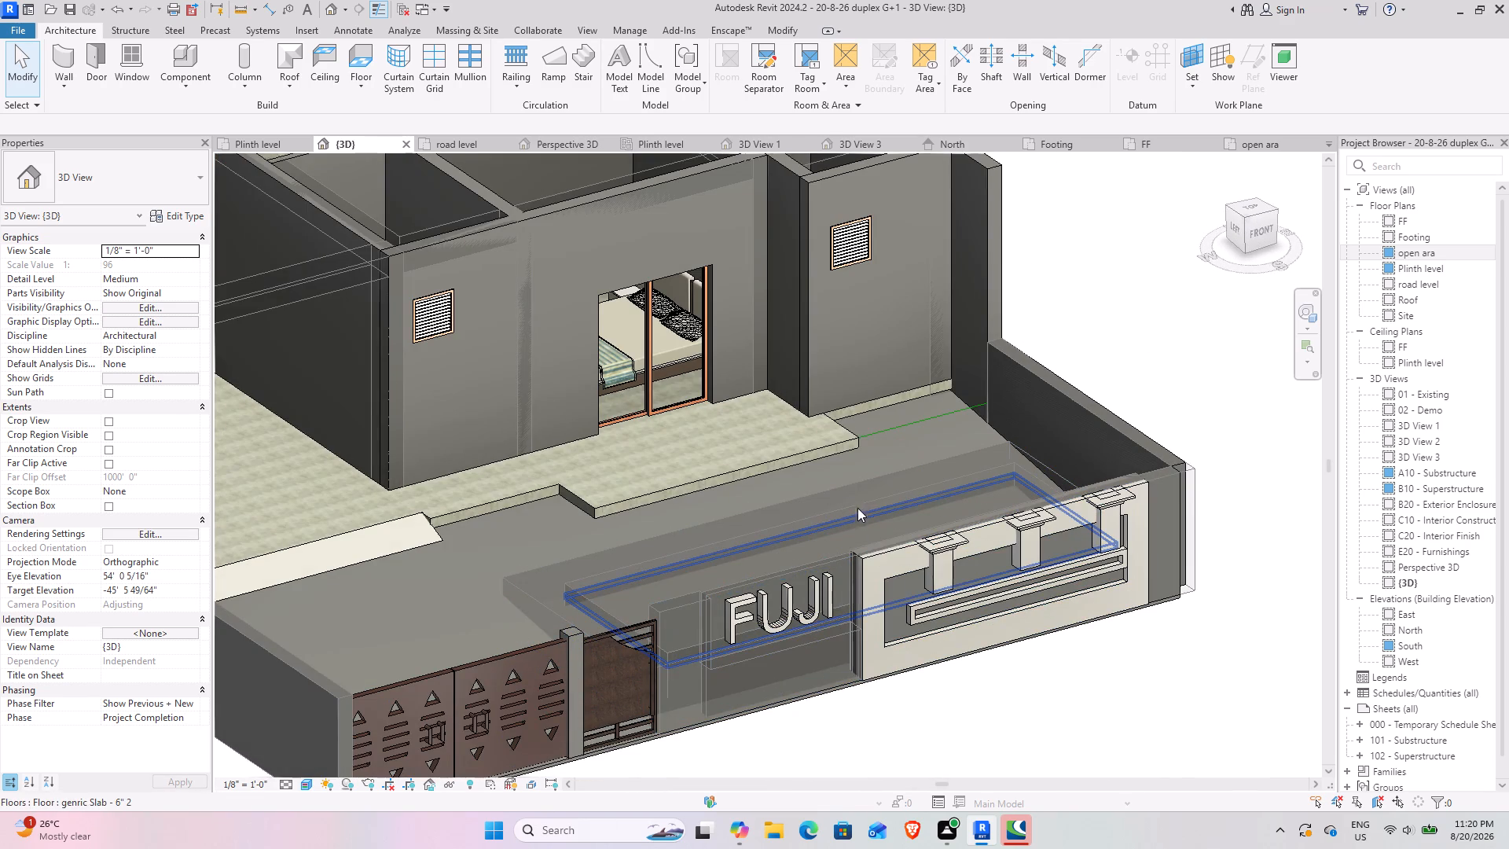
{"action": "middle_click_drag", "start_coordinate": [860, 502], "coordinate": [903, 651], "text": "shift"}
{"action": "left_click", "coordinate": [1084, 664]}
{"action": "middle_click_drag", "start_coordinate": [927, 626], "coordinate": [905, 626], "text": "shift"}
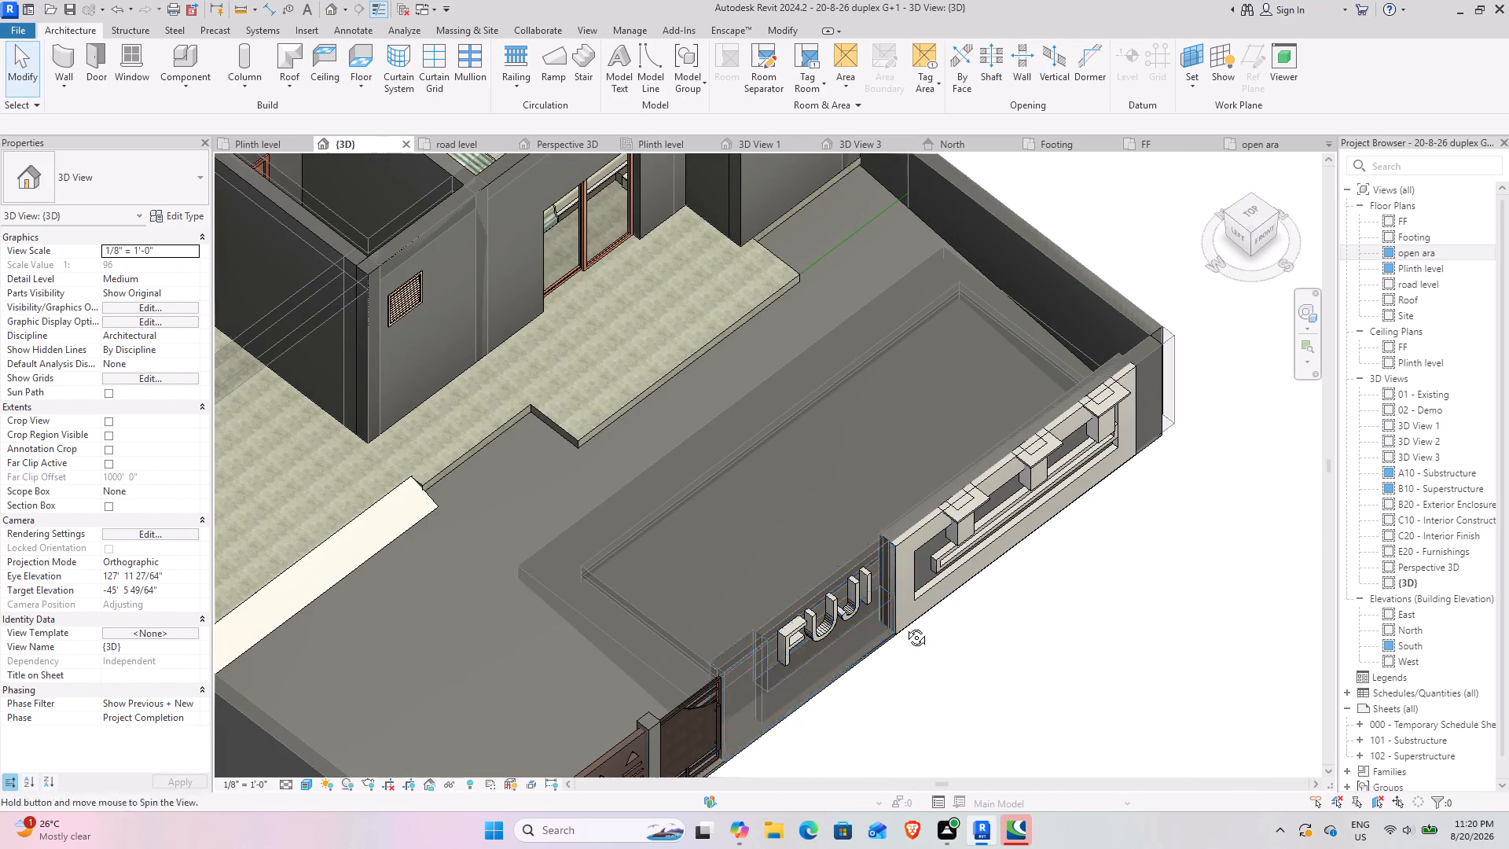
{"action": "middle_click_drag", "start_coordinate": [905, 626], "coordinate": [784, 689], "text": "shift"}
{"action": "middle_click_drag", "start_coordinate": [779, 685], "coordinate": [803, 408]}
{"action": "middle_click_drag", "start_coordinate": [762, 479], "coordinate": [823, 370], "text": "shift"}
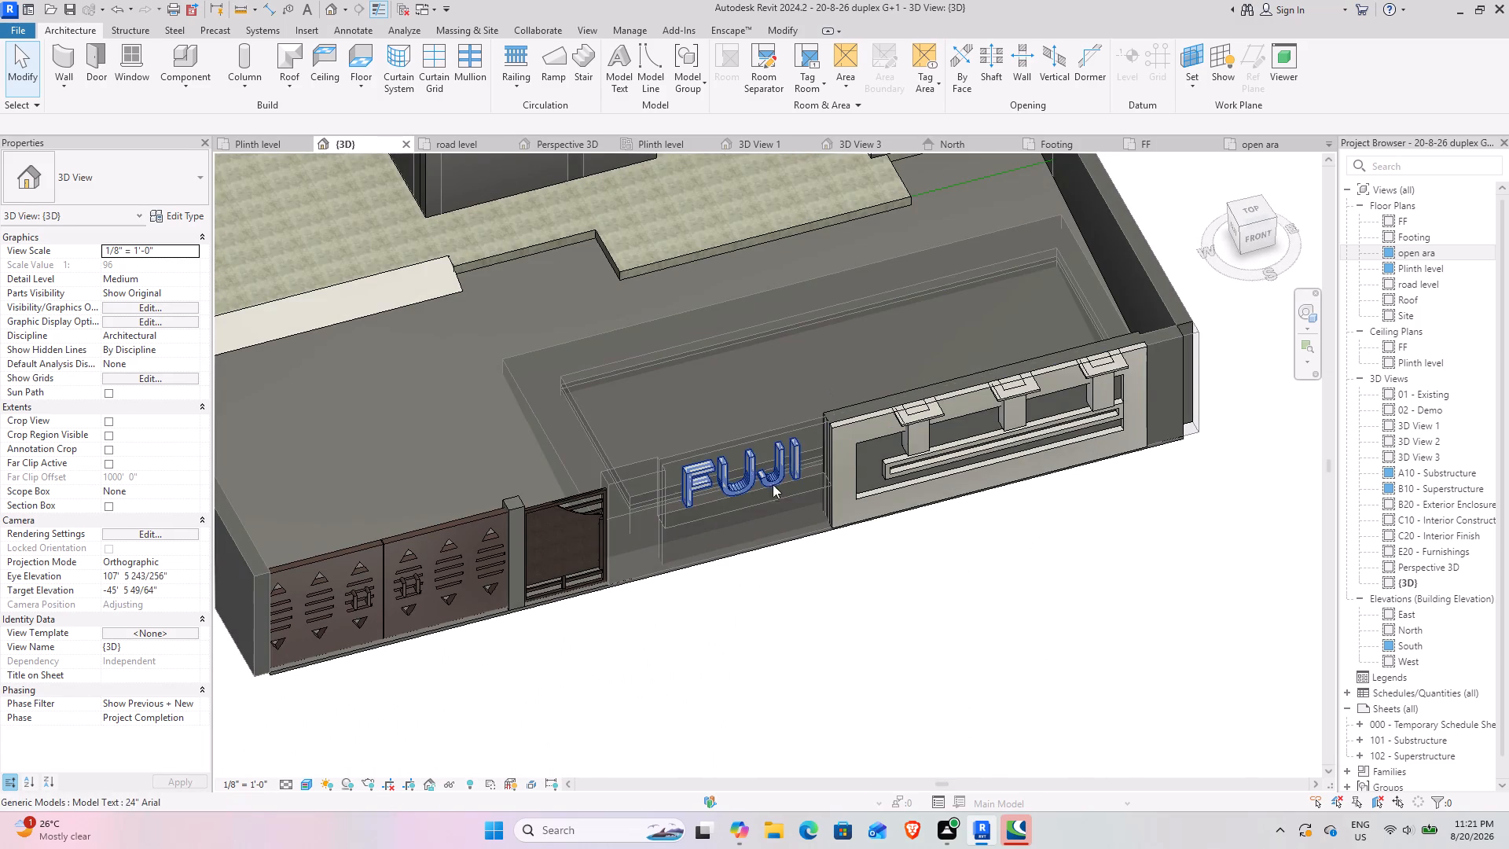
{"action": "scroll", "coordinate": [659, 386], "scroll_direction": "down", "scroll_amount": 3}
{"action": "middle_click_drag", "start_coordinate": [724, 400], "coordinate": [685, 542], "text": "shift"}
{"action": "middle_click_drag", "start_coordinate": [1141, 426], "coordinate": [1139, 494]}
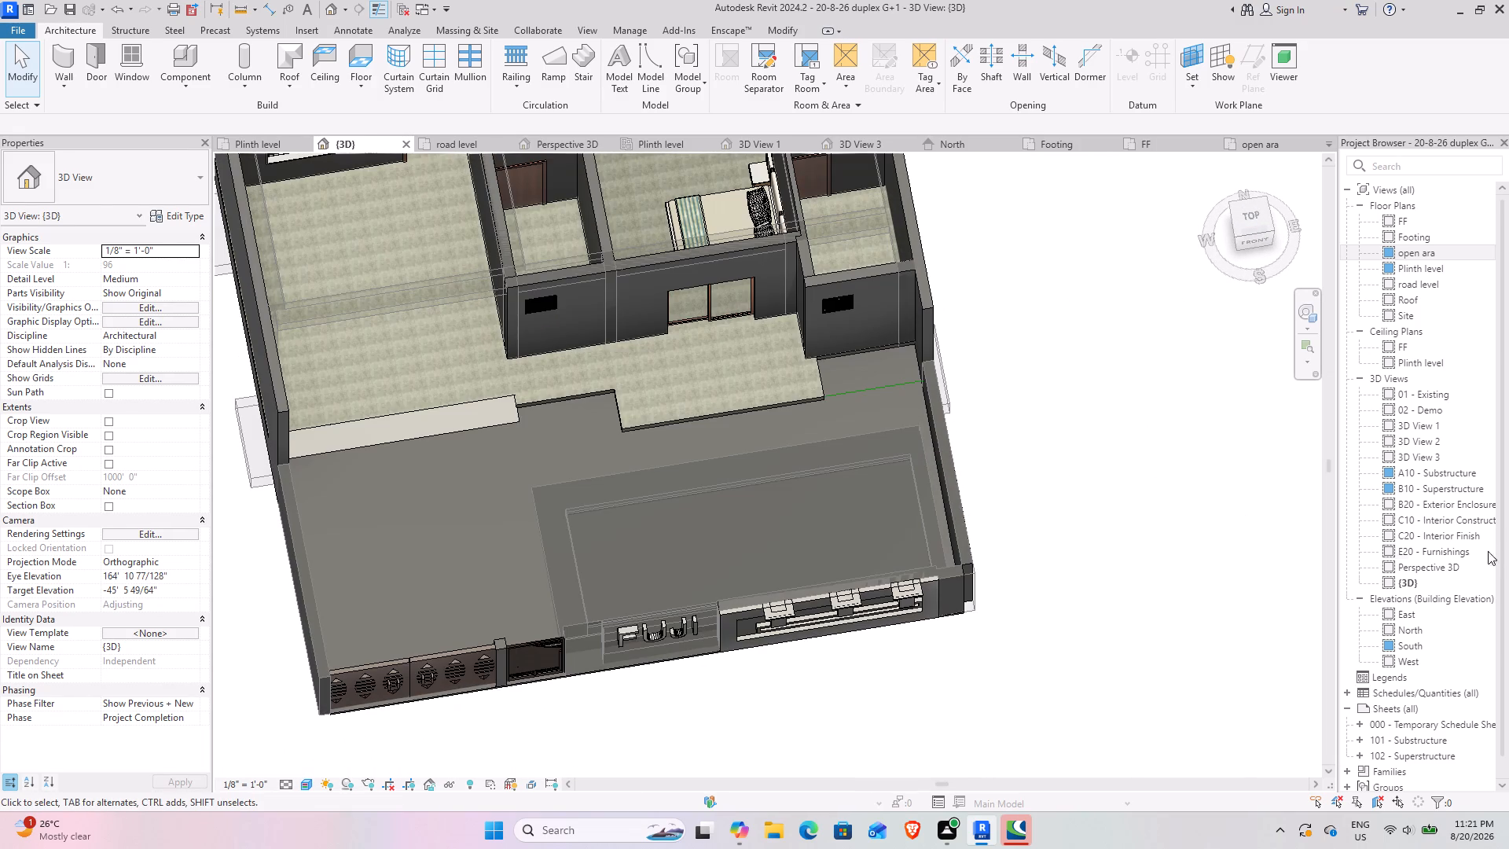
Check the Perspective 3D view, close it and return to the {3D} view.
{"action": "double_click", "coordinate": [1466, 562]}
{"action": "scroll", "coordinate": [823, 377], "scroll_direction": "up", "scroll_amount": 4}
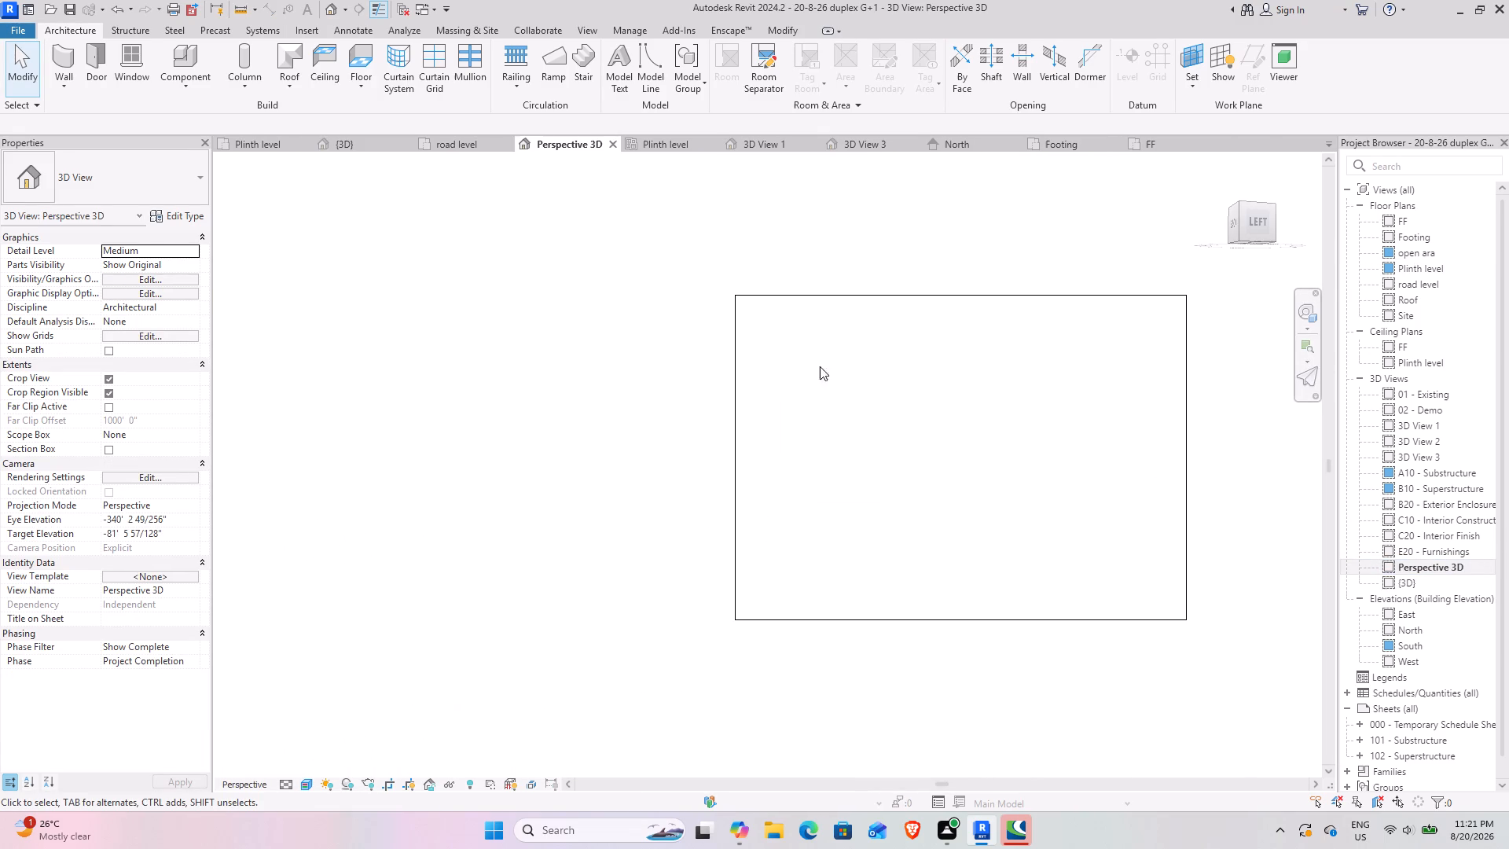
{"action": "left_click", "coordinate": [614, 144]}
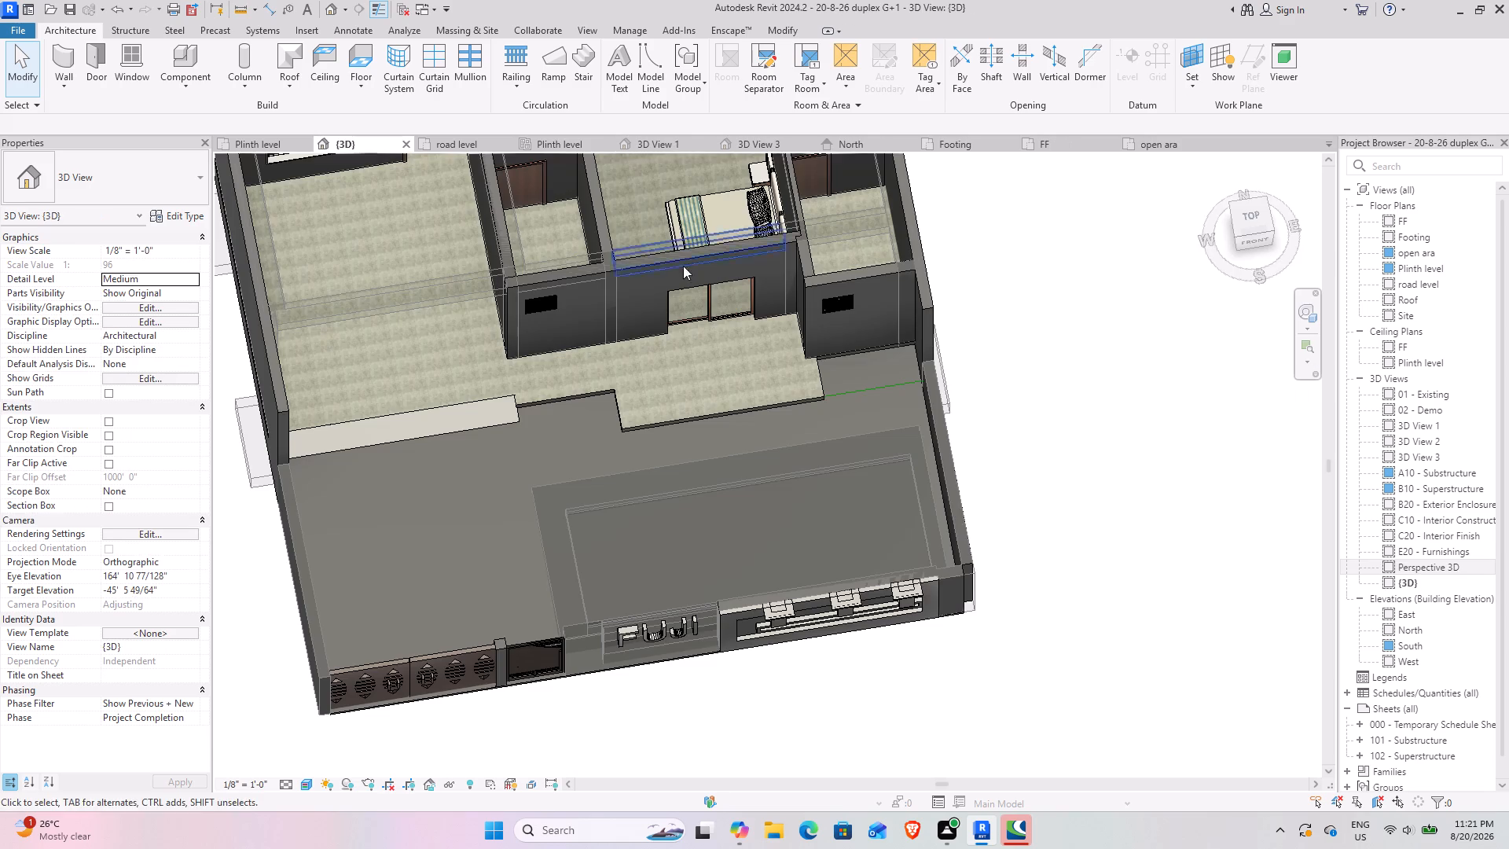
Examine the planter floor, front yard, boundary walls and slab underside from different angles and distances.
{"action": "middle_click_drag", "start_coordinate": [761, 656], "coordinate": [973, 566], "text": "shift"}
{"action": "middle_click_drag", "start_coordinate": [967, 555], "coordinate": [956, 561]}
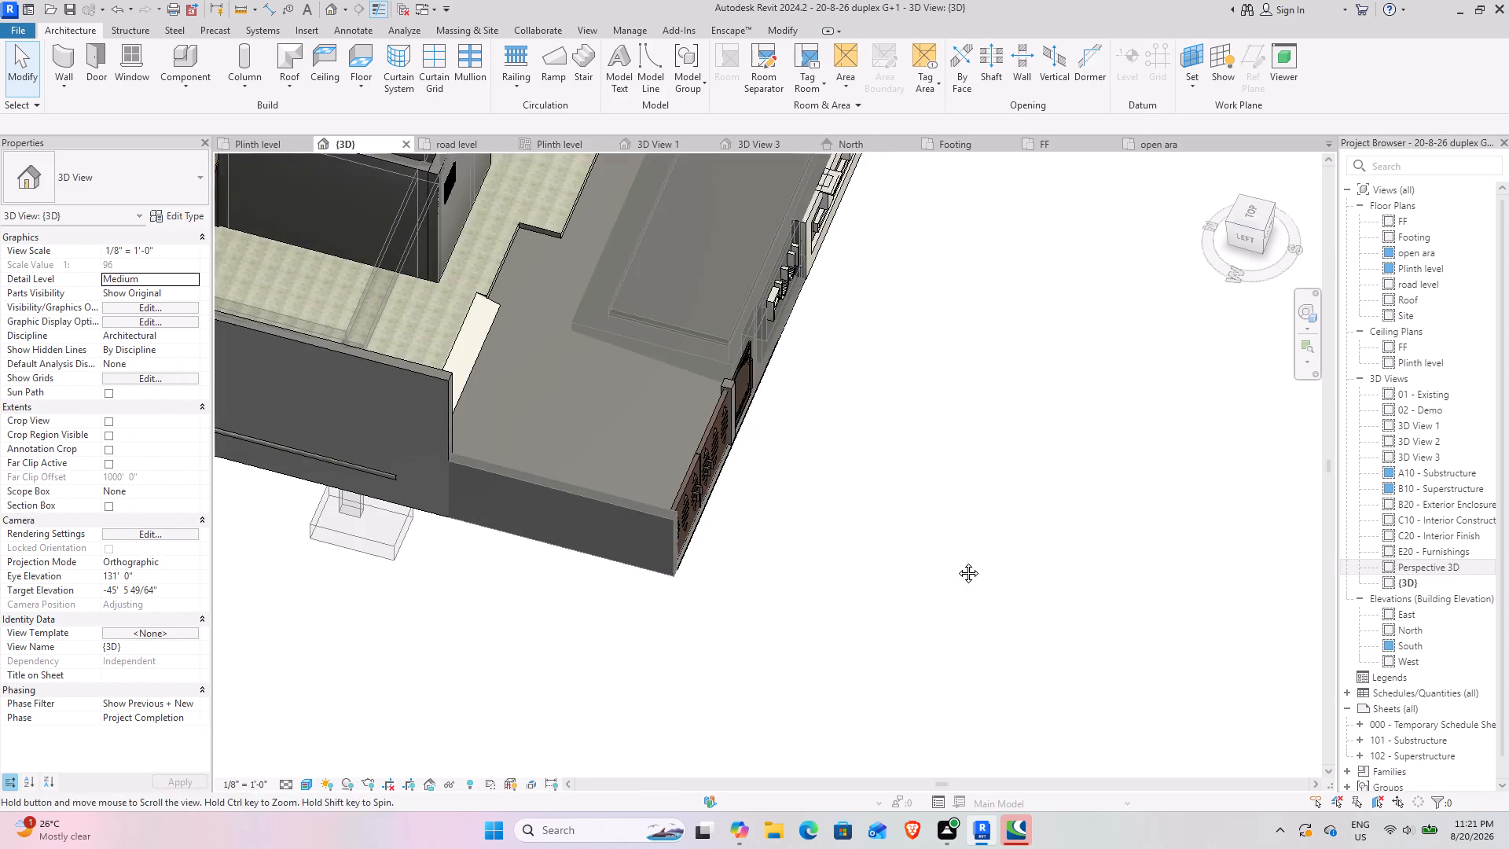
{"action": "middle_click_drag", "start_coordinate": [956, 561], "coordinate": [766, 744]}
{"action": "middle_click_drag", "start_coordinate": [822, 469], "coordinate": [620, 554]}
{"action": "middle_click_drag", "start_coordinate": [898, 591], "coordinate": [1232, 715]}
{"action": "middle_click_drag", "start_coordinate": [949, 573], "coordinate": [1161, 484]}
{"action": "middle_click_drag", "start_coordinate": [1155, 489], "coordinate": [1081, 462], "text": "shift"}
{"action": "middle_click_drag", "start_coordinate": [960, 612], "coordinate": [931, 441]}
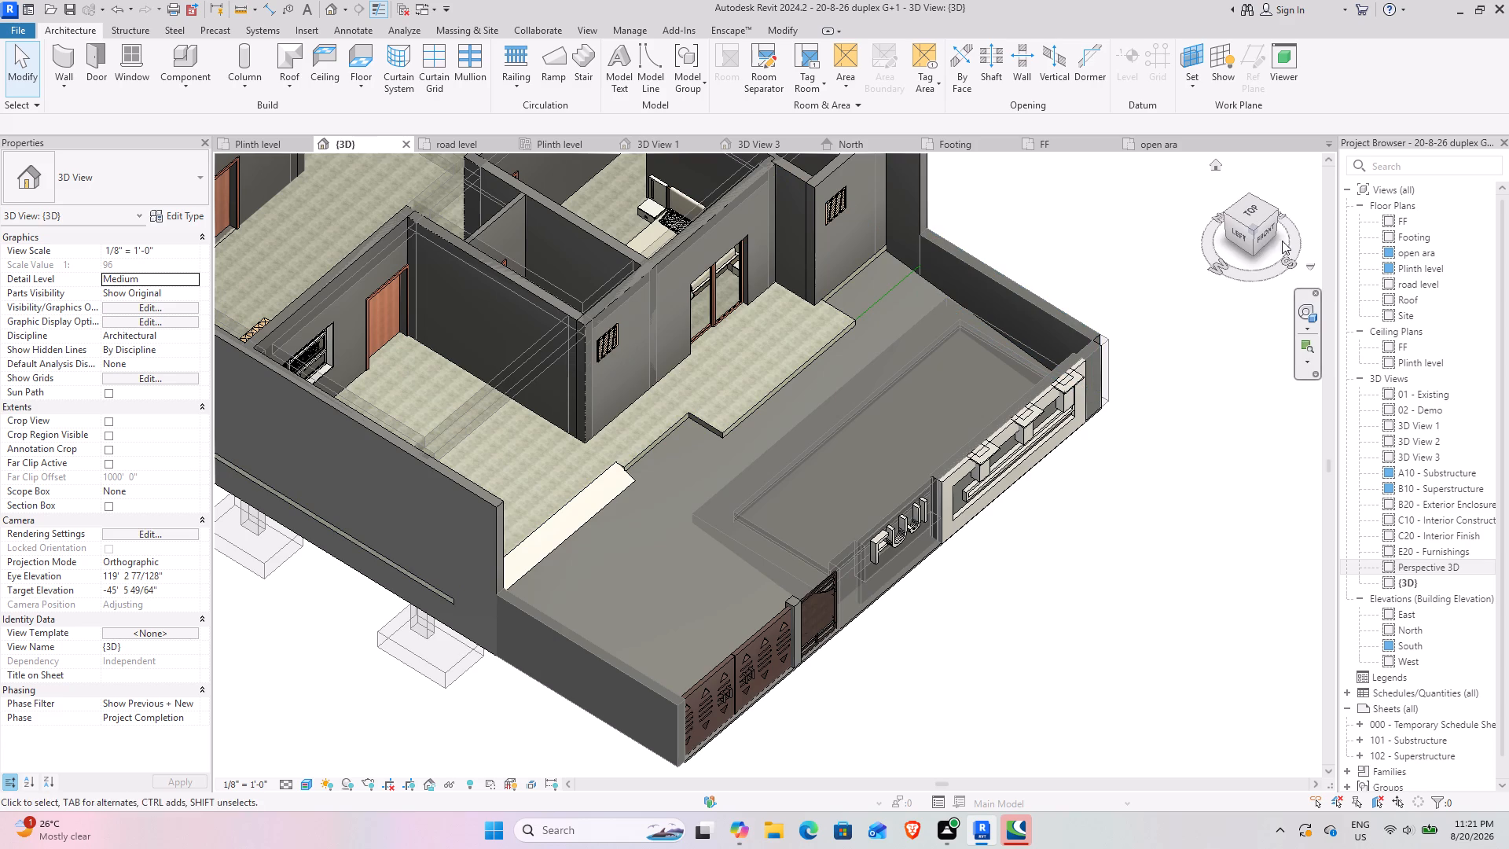
{"action": "left_click_drag", "start_coordinate": [1256, 242], "coordinate": [928, 192]}
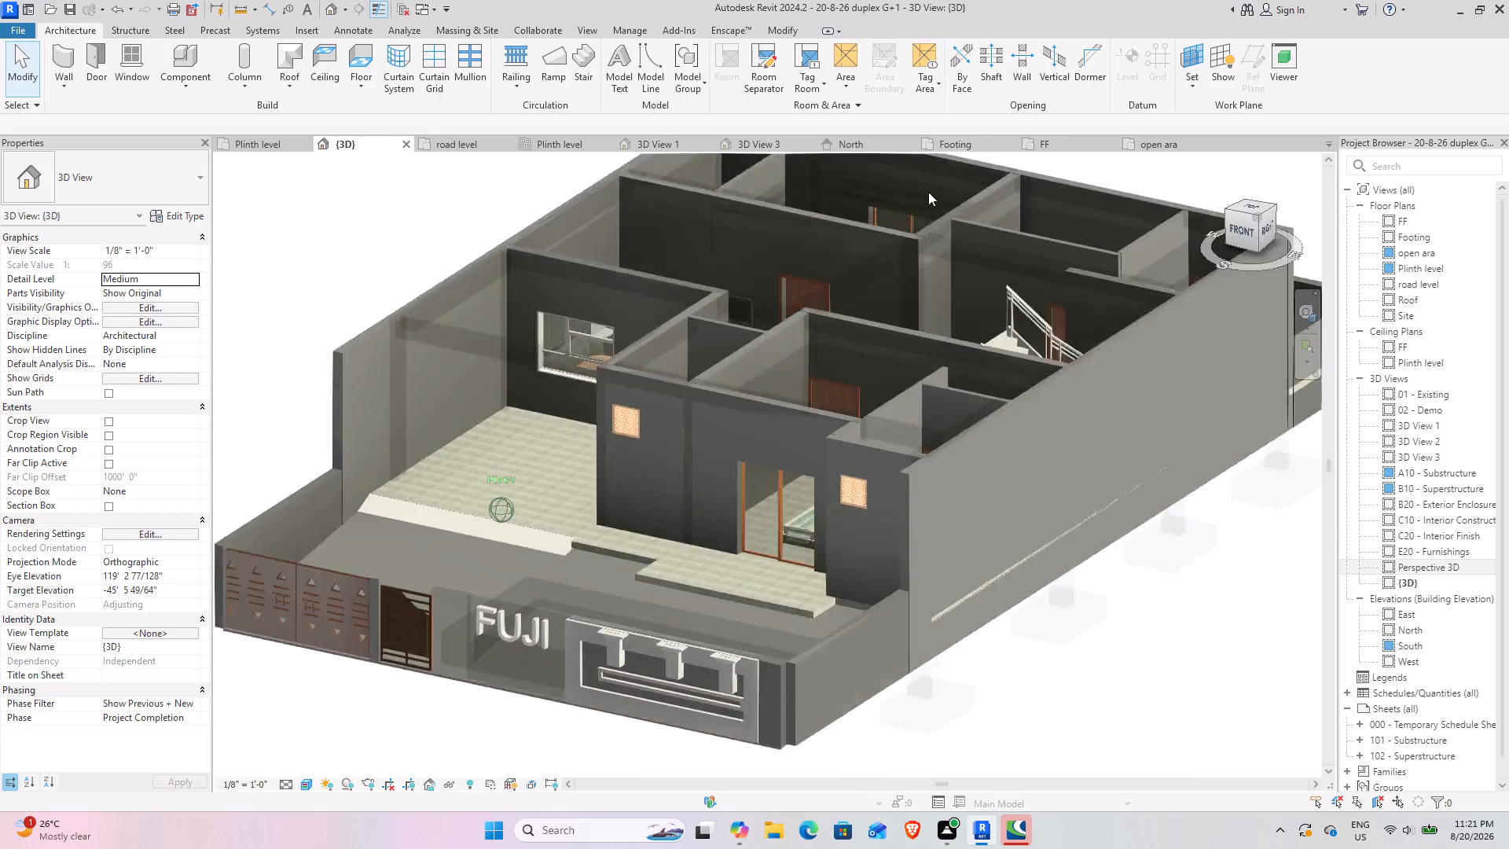
{"action": "left_click_drag", "start_coordinate": [928, 192], "coordinate": [1226, 193]}
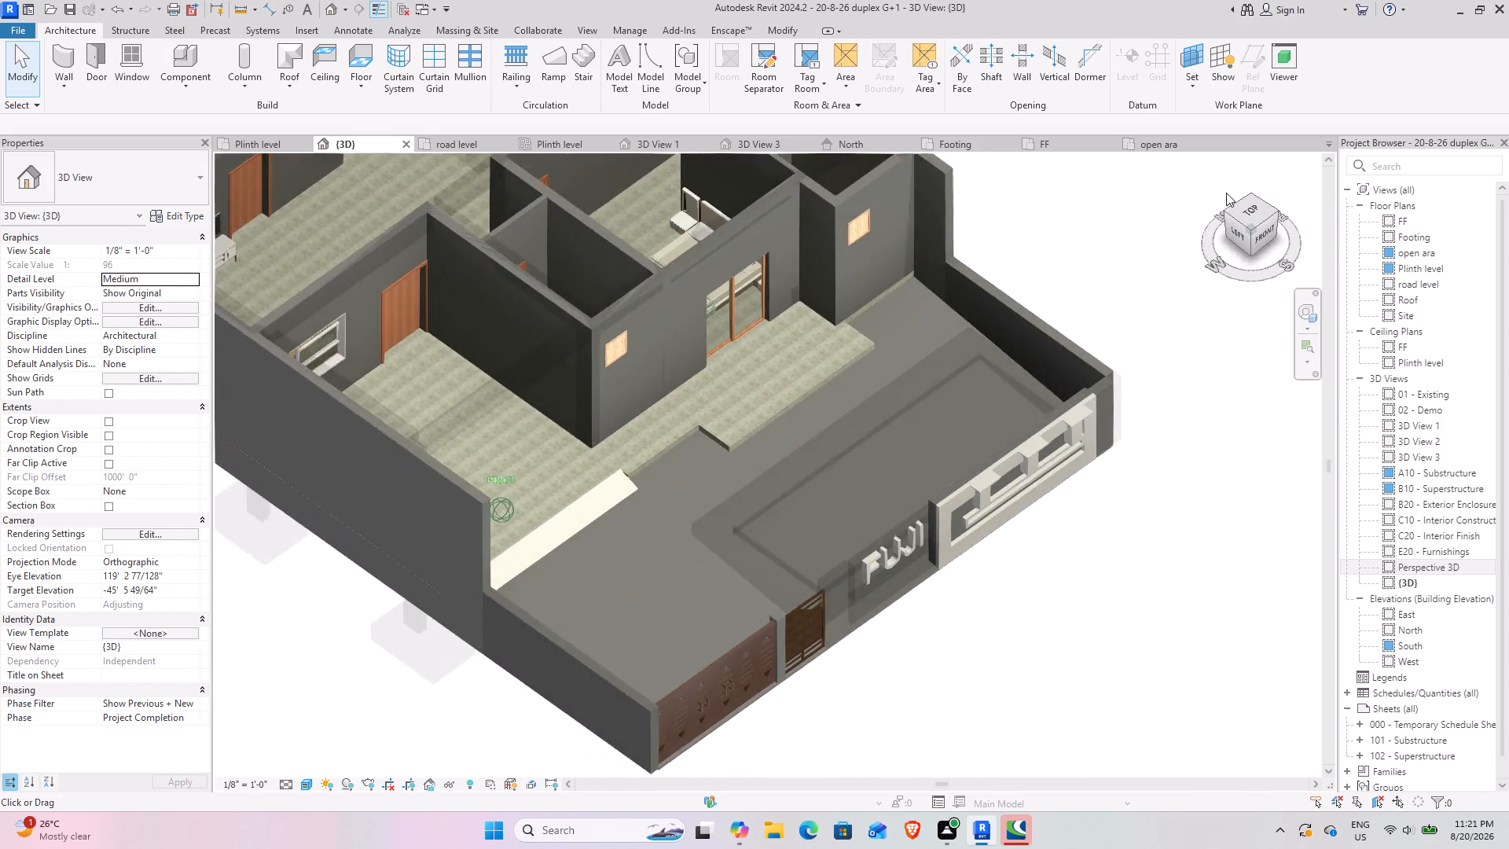
{"action": "left_click_drag", "start_coordinate": [1226, 193], "coordinate": [1221, 753]}
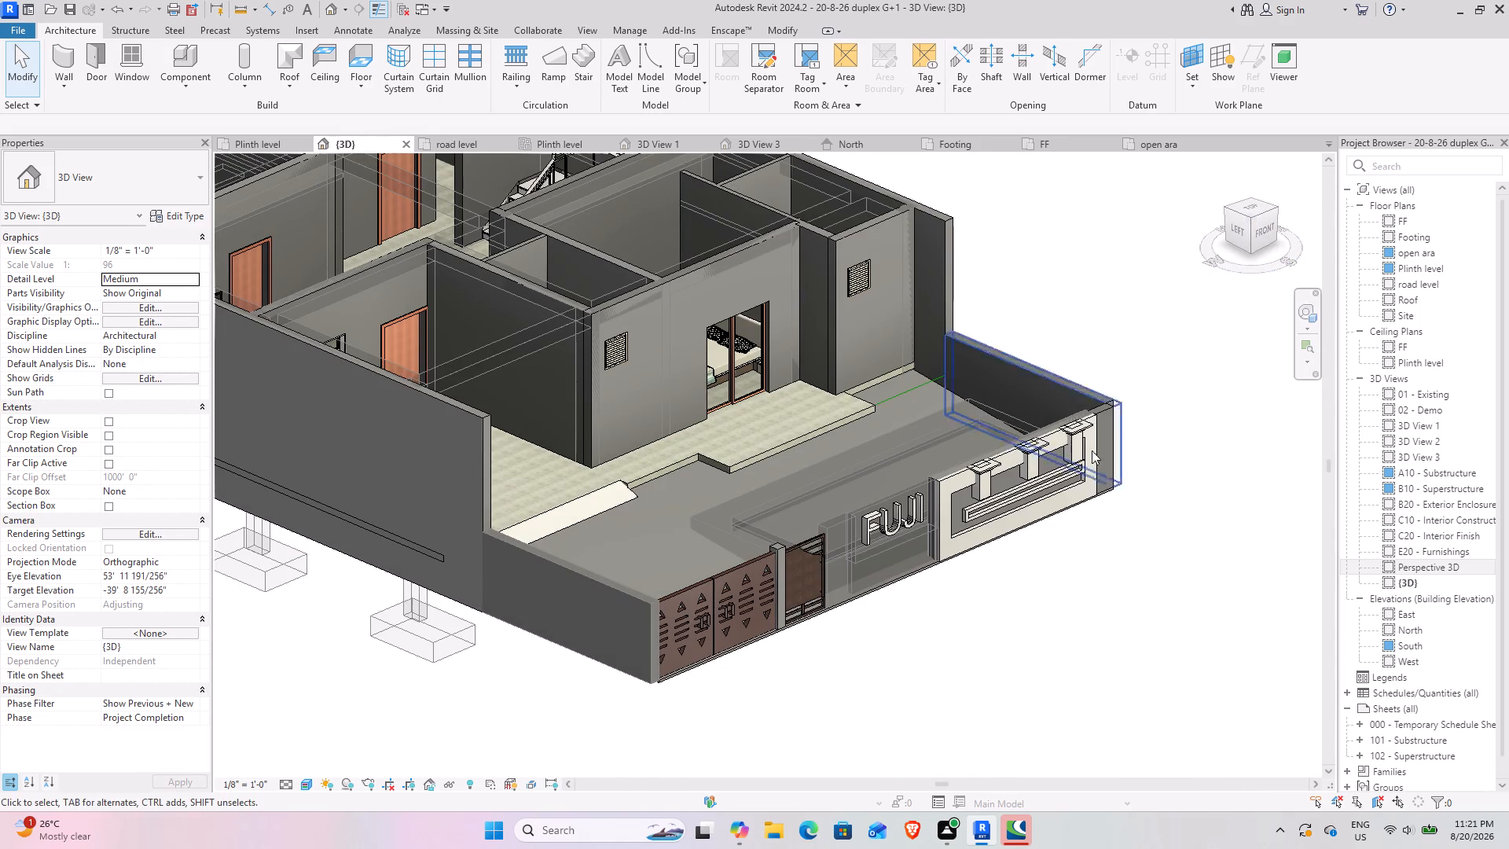
{"action": "left_click_drag", "start_coordinate": [1253, 230], "coordinate": [1239, 332]}
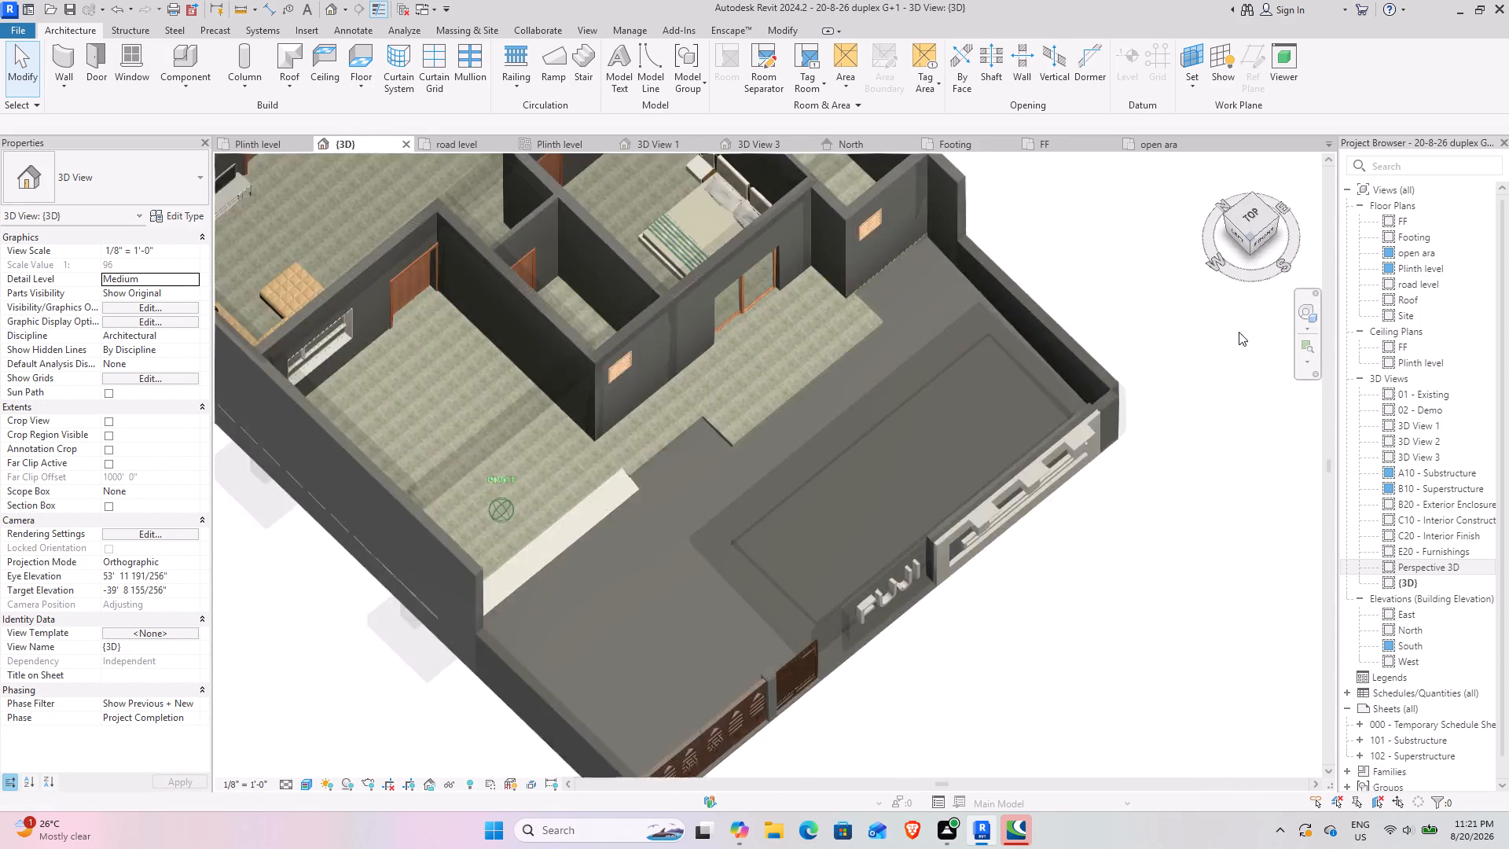
{"action": "left_click_drag", "start_coordinate": [1239, 332], "coordinate": [1294, 619]}
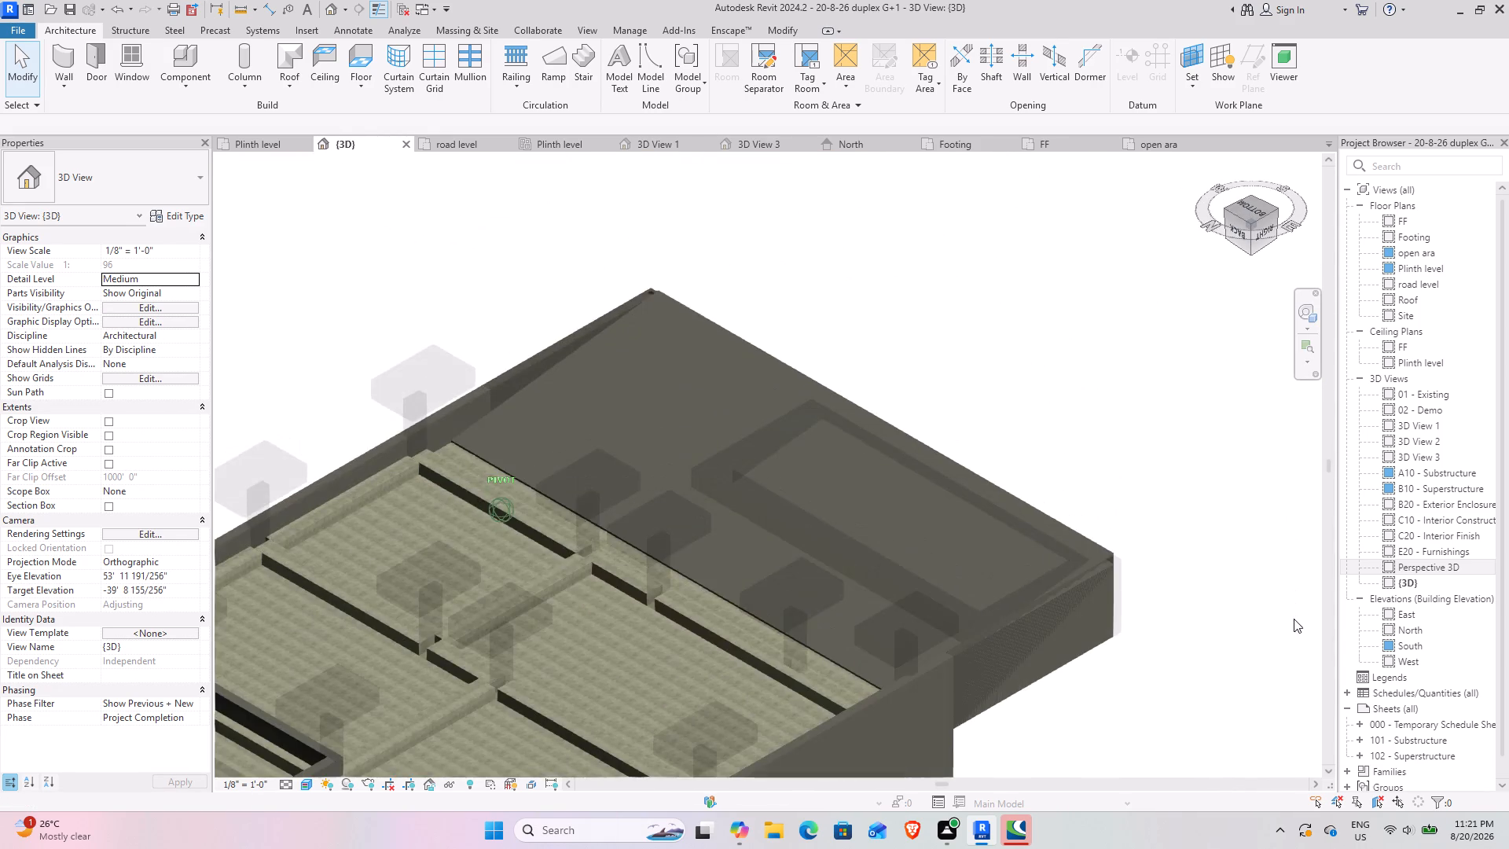
{"action": "left_click_drag", "start_coordinate": [1294, 619], "coordinate": [1156, 191]}
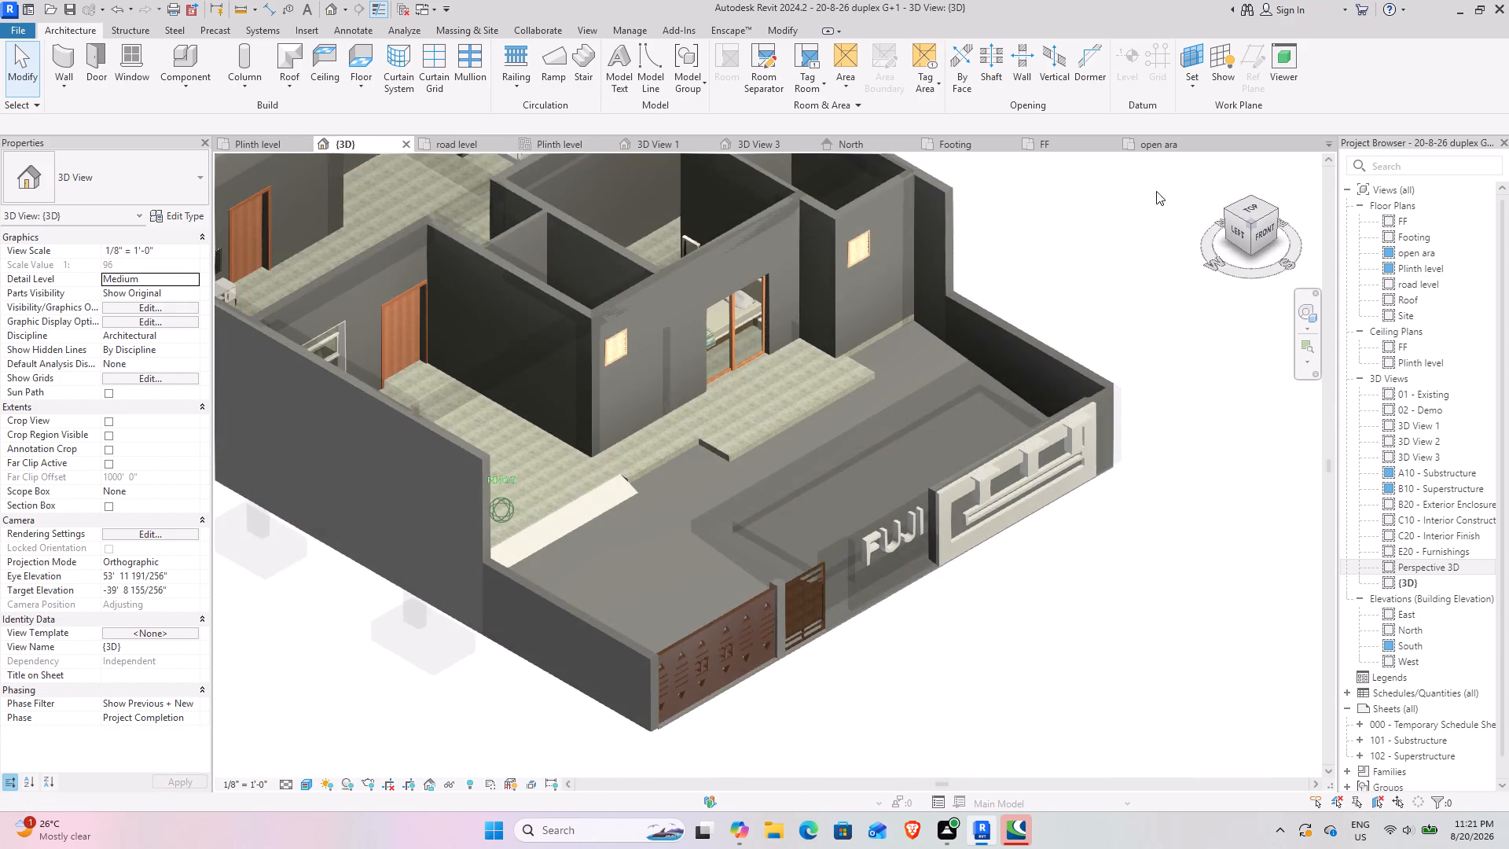
{"action": "left_click_drag", "start_coordinate": [1156, 191], "coordinate": [1121, 194]}
{"action": "scroll", "coordinate": [918, 503], "scroll_direction": "up", "scroll_amount": 4}
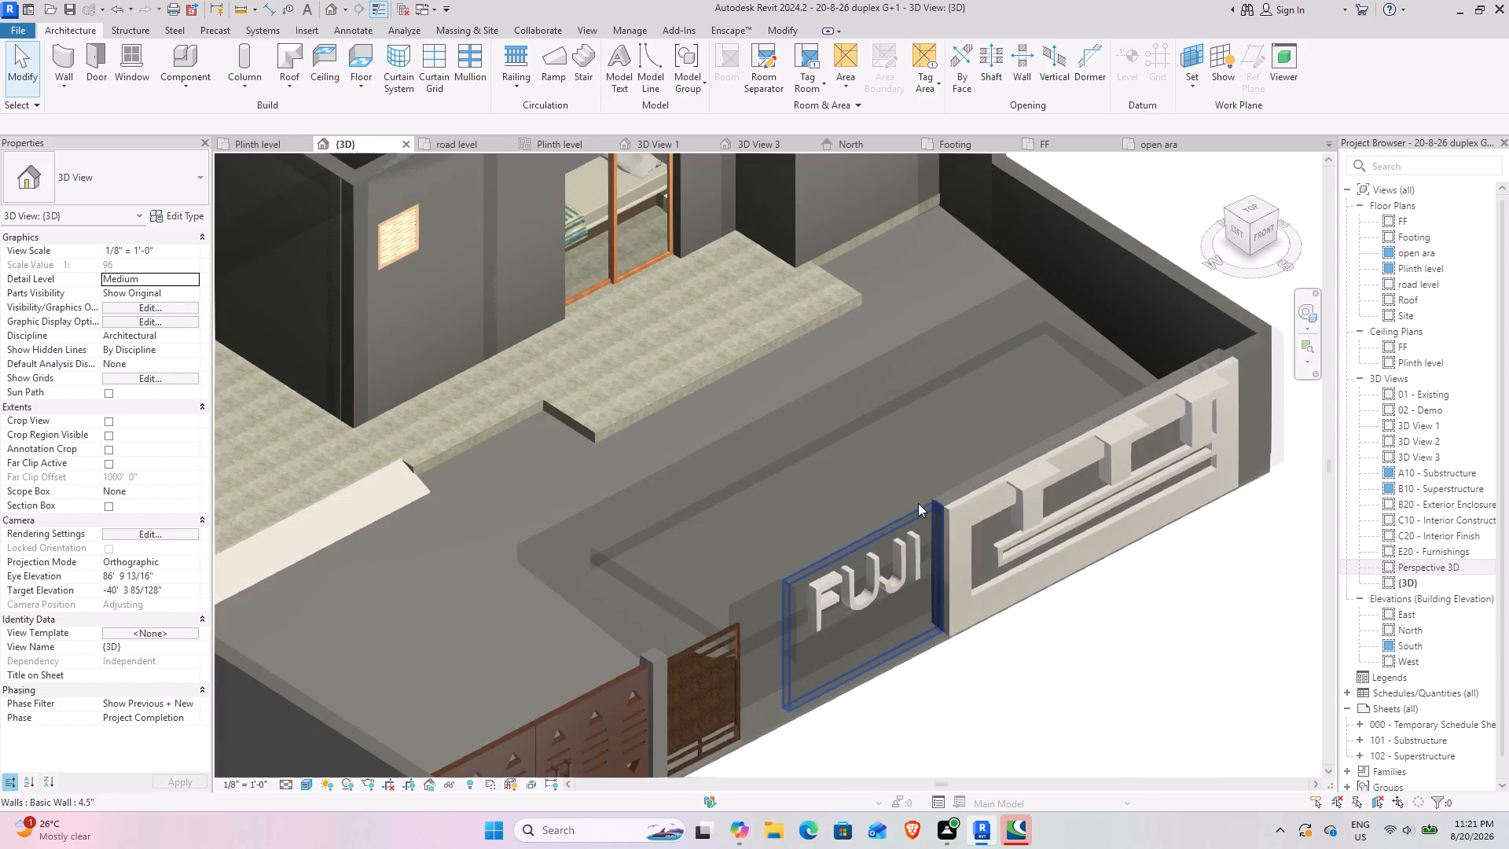
{"action": "scroll", "coordinate": [918, 503], "scroll_direction": "up", "scroll_amount": 4}
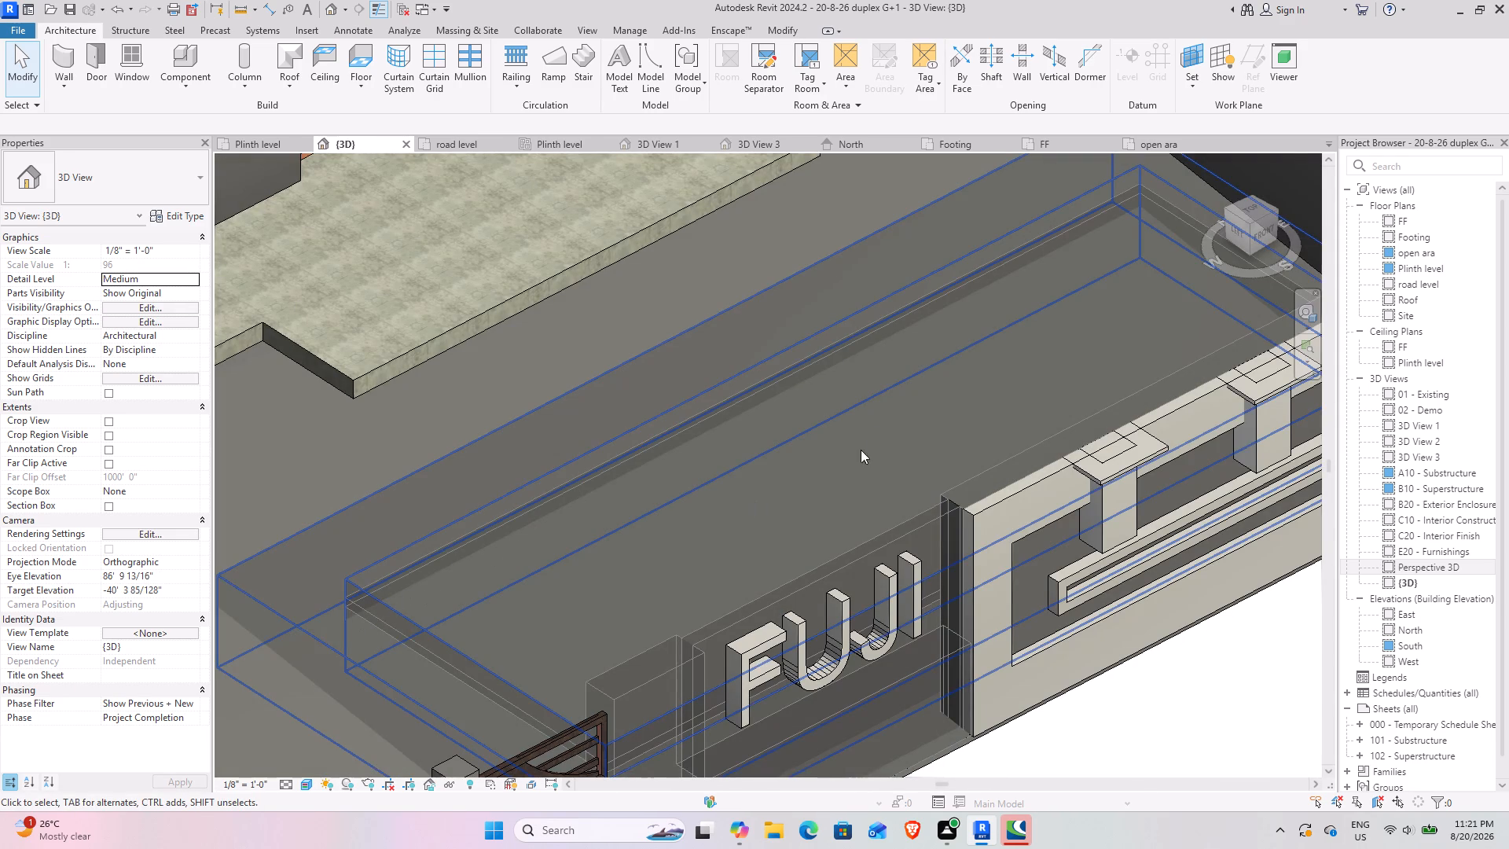
{"action": "scroll", "coordinate": [826, 432], "scroll_direction": "down", "scroll_amount": 5}
{"action": "scroll", "coordinate": [721, 605], "scroll_direction": "down", "scroll_amount": 1}
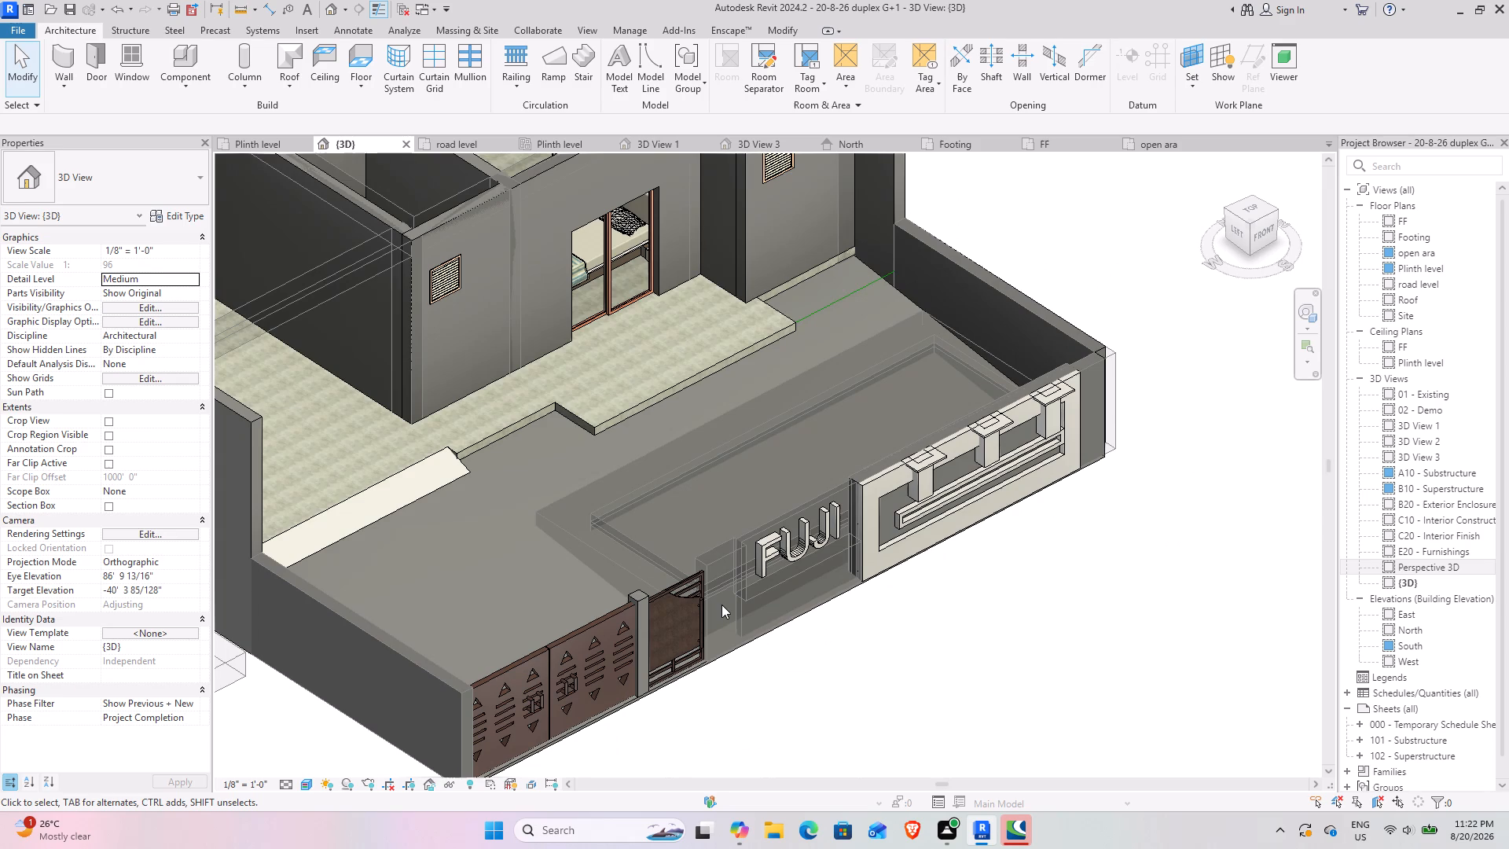
Examine the whole house from the front, rear and underside in the 3D view, including the footings and front yard.
{"action": "scroll", "coordinate": [832, 454], "scroll_direction": "down", "scroll_amount": 3}
{"action": "middle_click_drag", "start_coordinate": [813, 560], "coordinate": [753, 520], "text": "shift"}
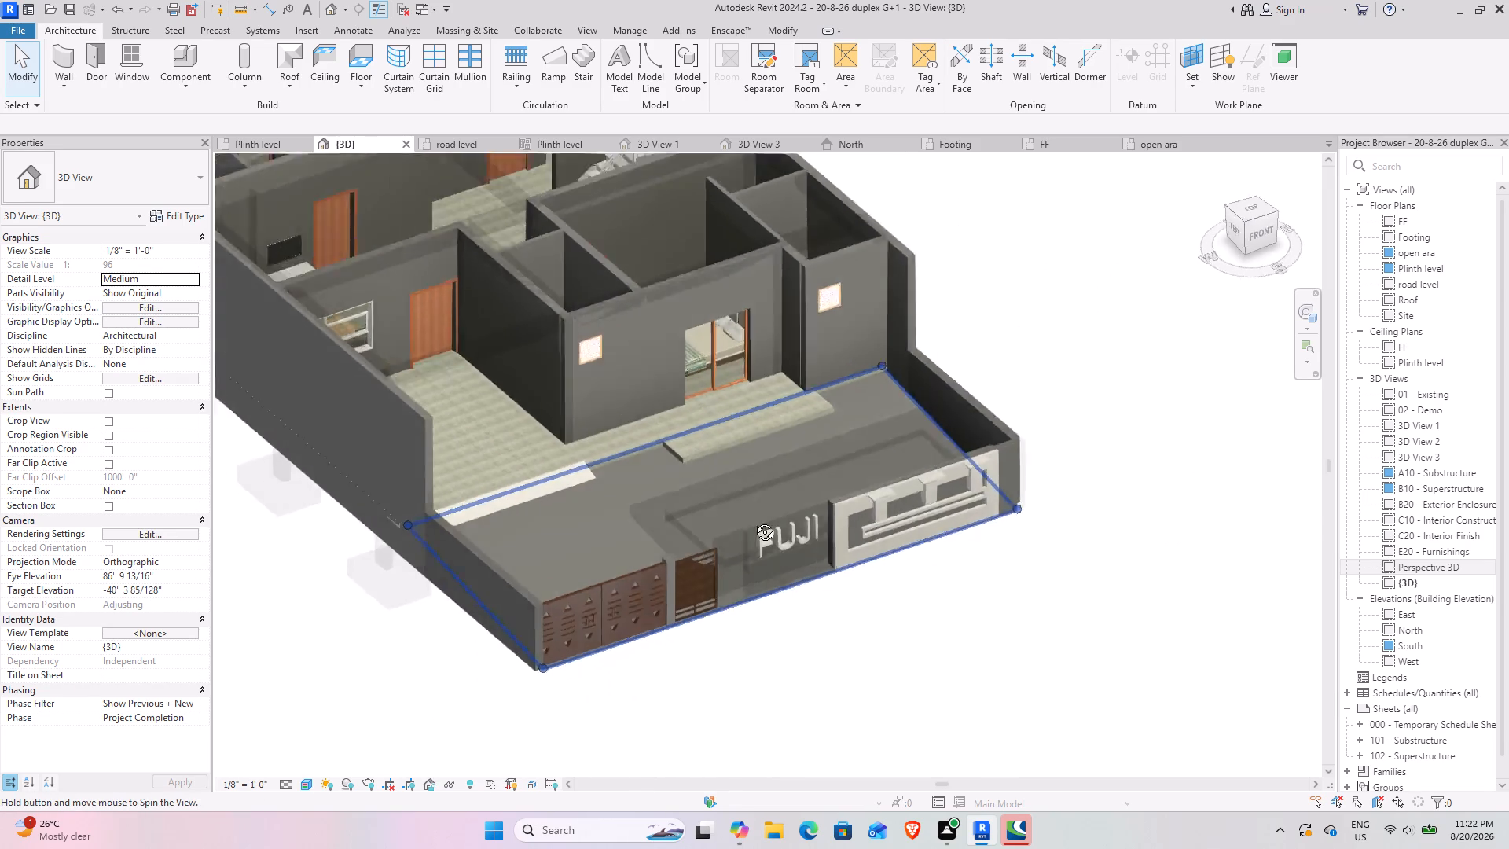
{"action": "middle_click_drag", "start_coordinate": [753, 520], "coordinate": [617, 481], "text": "shift"}
{"action": "middle_click_drag", "start_coordinate": [637, 422], "coordinate": [690, 372], "text": "shift"}
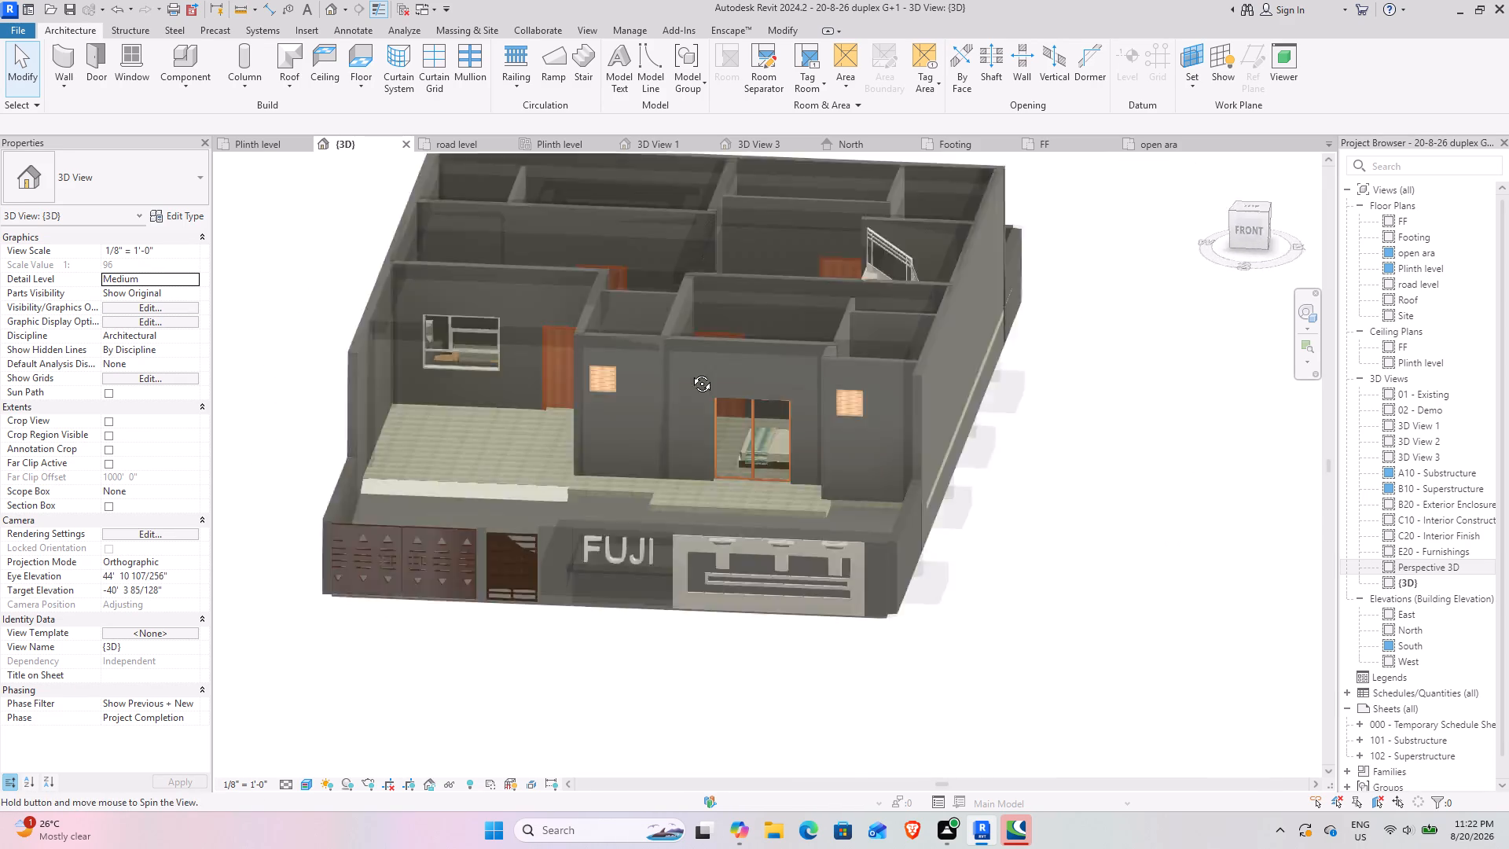
{"action": "middle_click_drag", "start_coordinate": [690, 372], "coordinate": [853, 266], "text": "shift"}
{"action": "middle_click_drag", "start_coordinate": [793, 430], "coordinate": [648, 323], "text": "shift"}
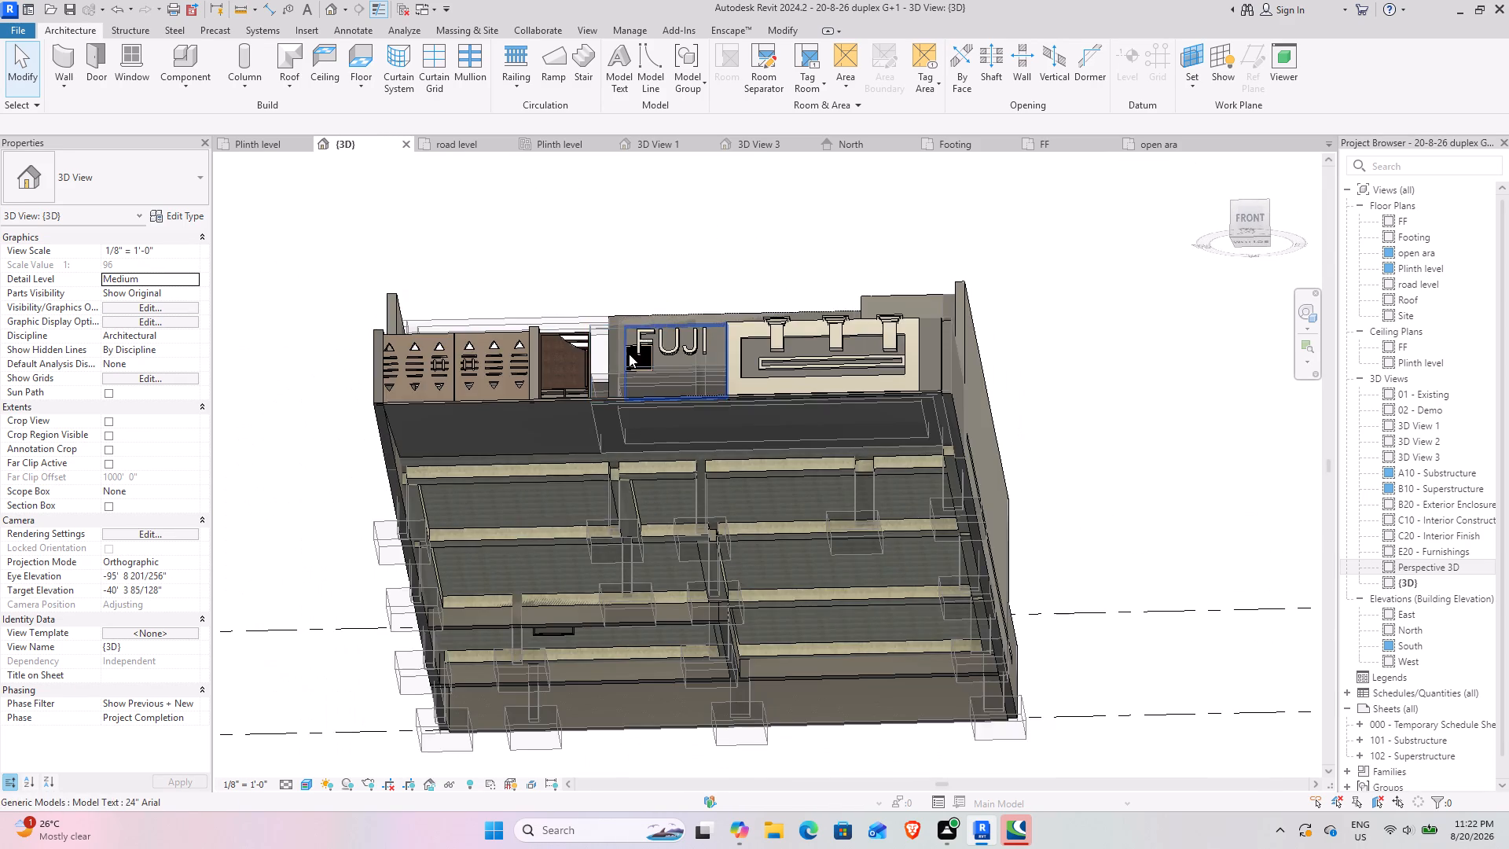
{"action": "middle_click_drag", "start_coordinate": [627, 361], "coordinate": [599, 455], "text": "shift"}
{"action": "middle_click_drag", "start_coordinate": [520, 500], "coordinate": [652, 629], "text": "shift"}
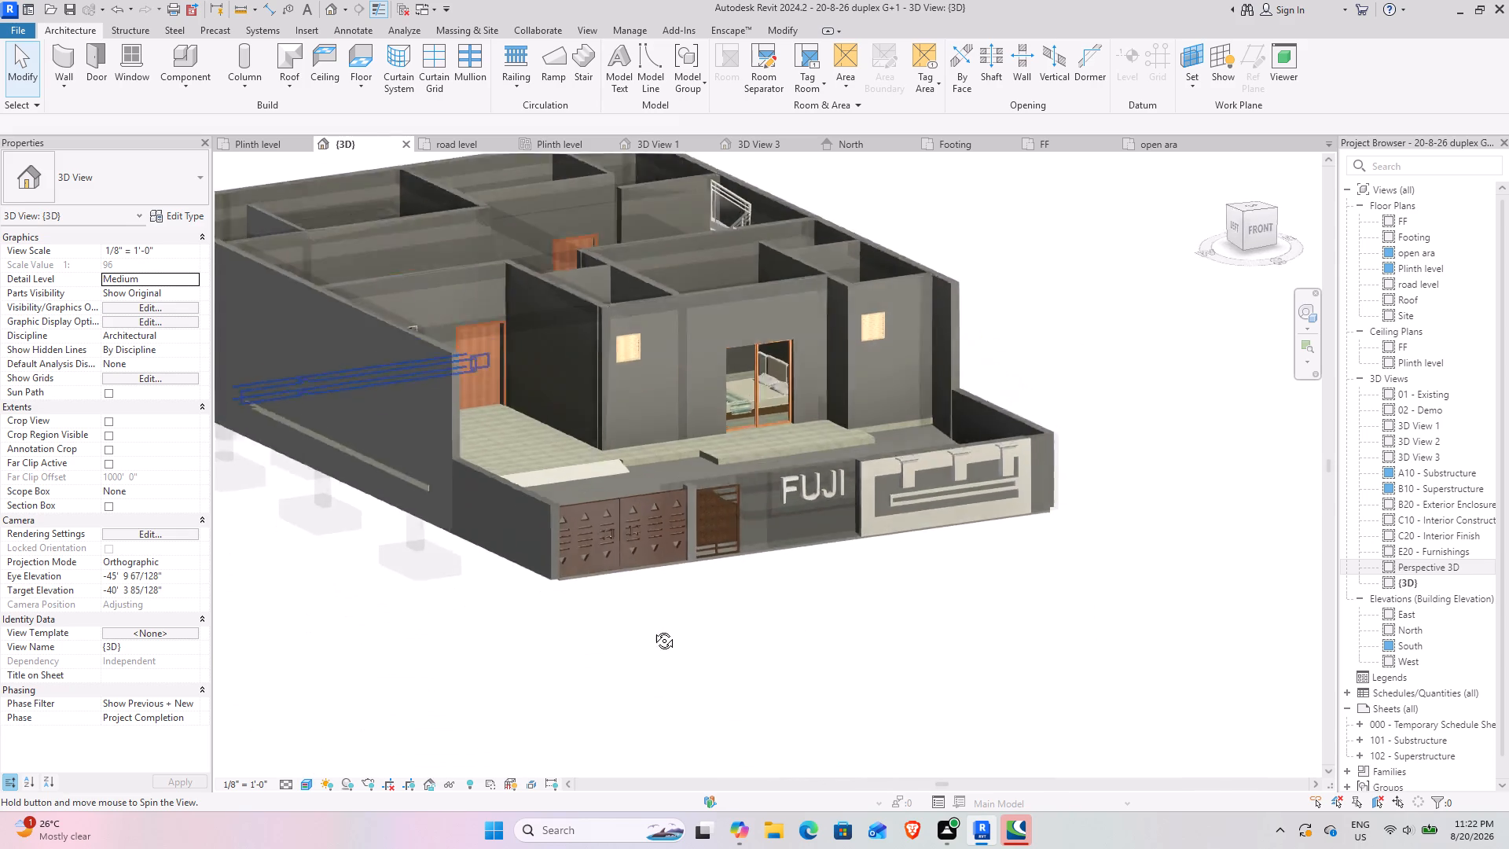
{"action": "middle_click_drag", "start_coordinate": [652, 629], "coordinate": [649, 630], "text": "shift"}
{"action": "middle_click_drag", "start_coordinate": [652, 623], "coordinate": [1261, 656], "text": "shift"}
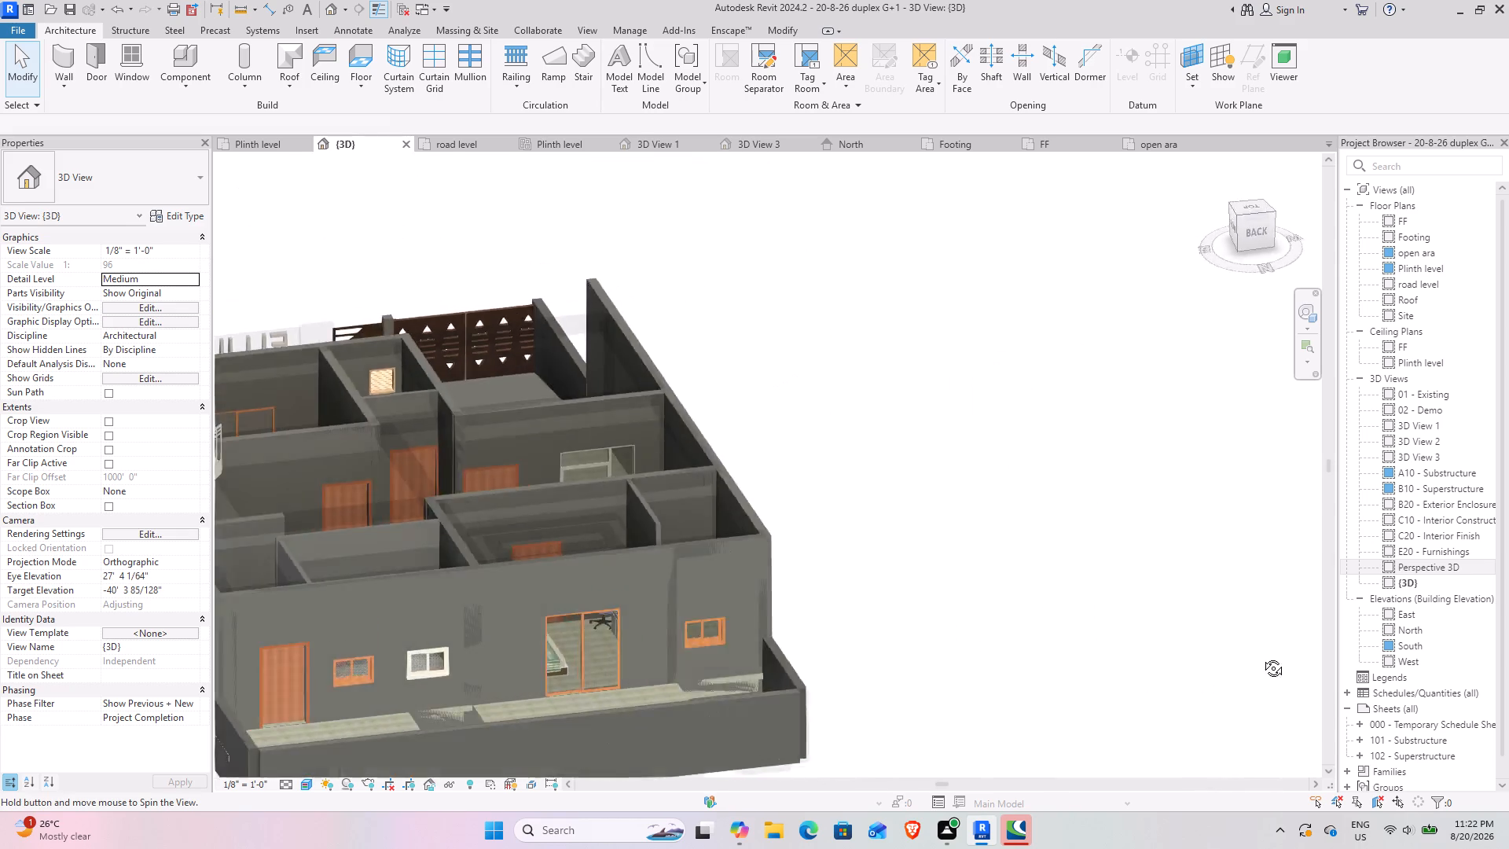
{"action": "middle_click_drag", "start_coordinate": [1261, 656], "coordinate": [630, 621], "text": "shift"}
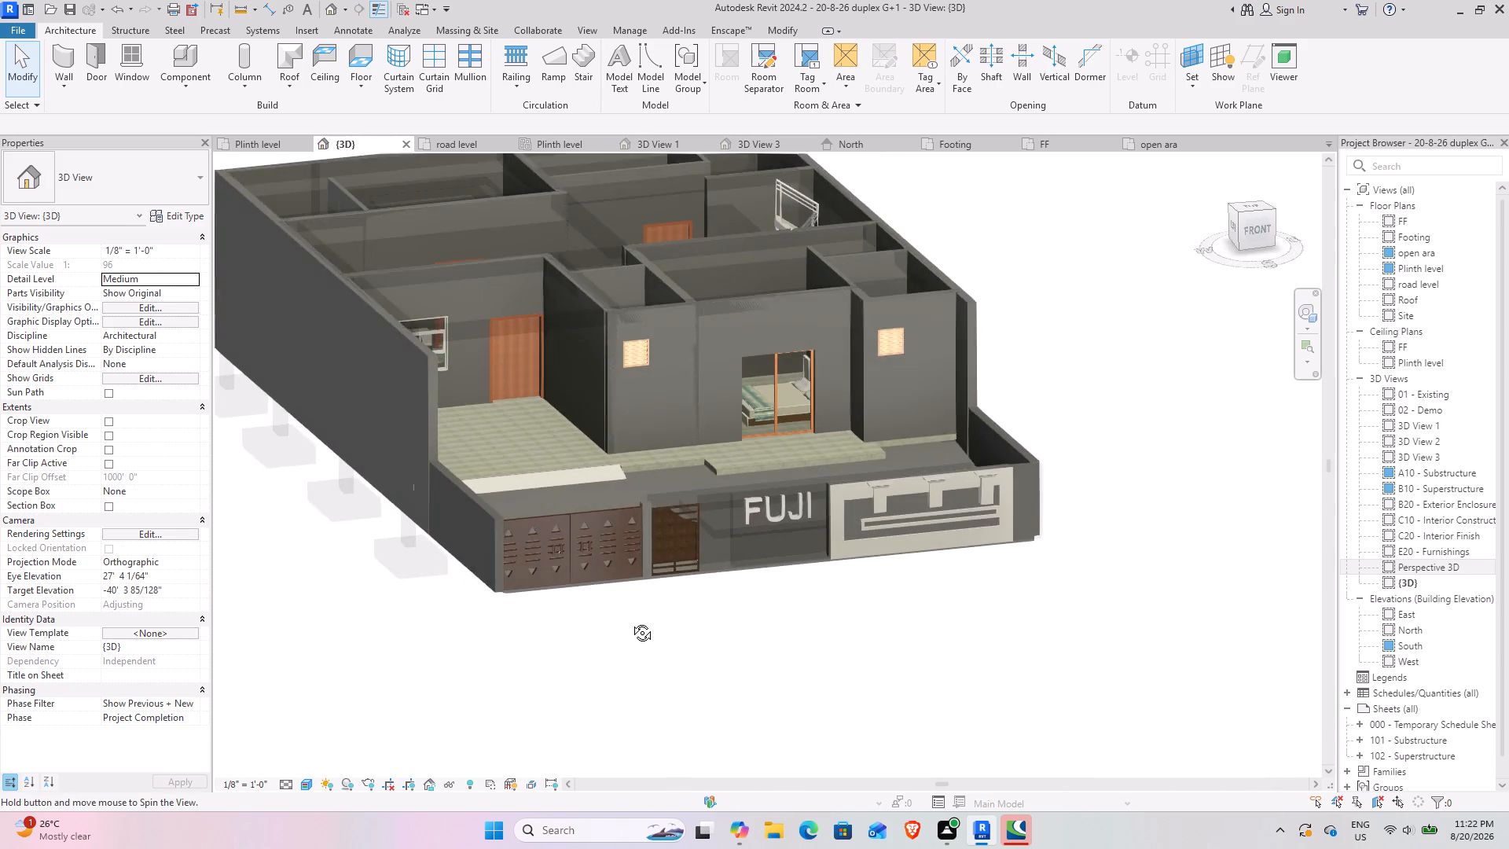
{"action": "middle_click_drag", "start_coordinate": [630, 621], "coordinate": [588, 616], "text": "shift"}
{"action": "scroll", "coordinate": [732, 484], "scroll_direction": "up", "scroll_amount": 1}
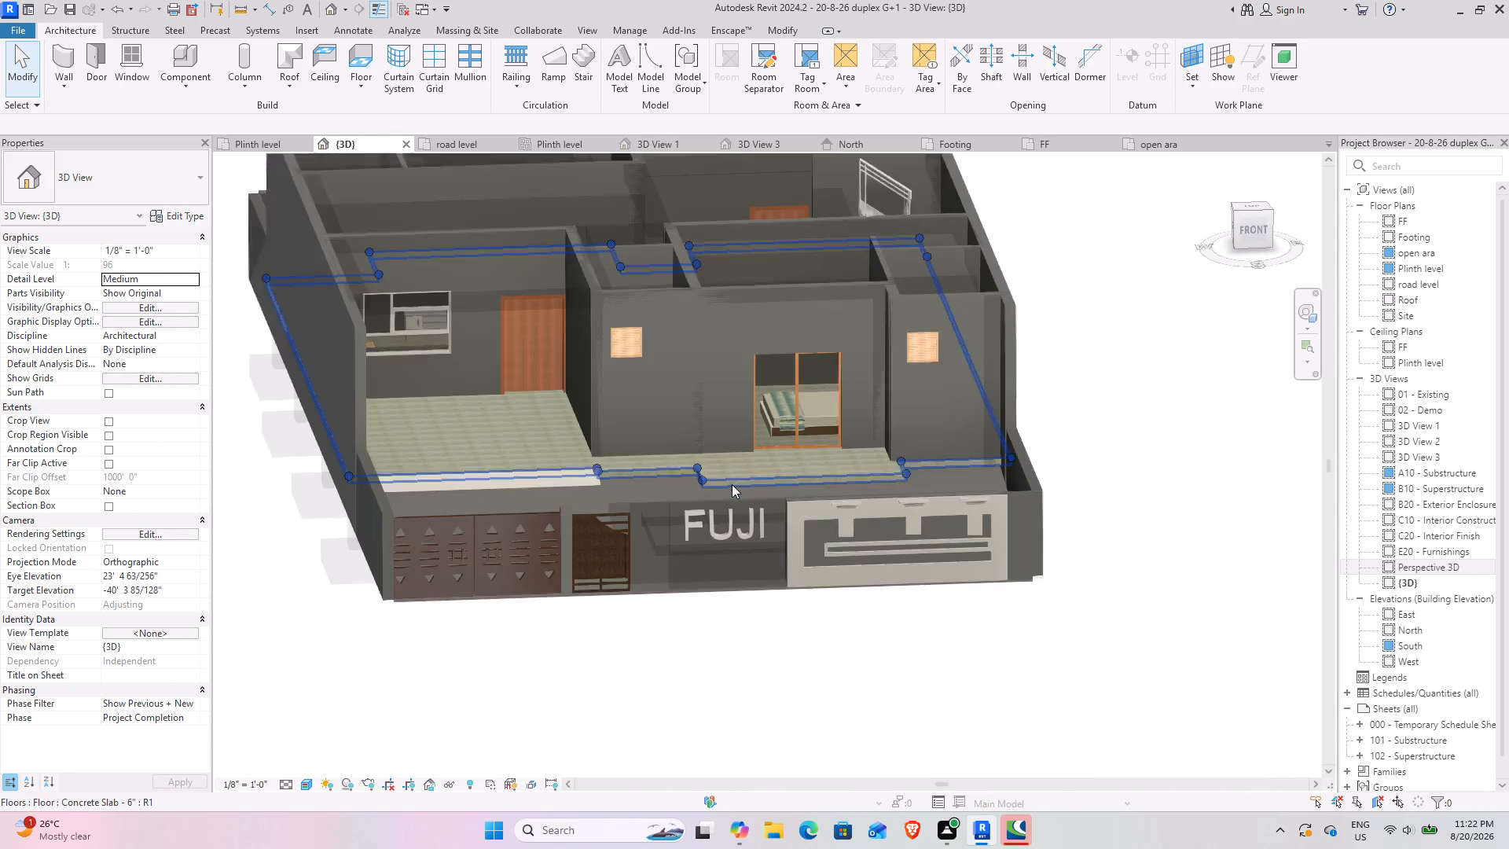
{"action": "scroll", "coordinate": [732, 484], "scroll_direction": "up", "scroll_amount": 1}
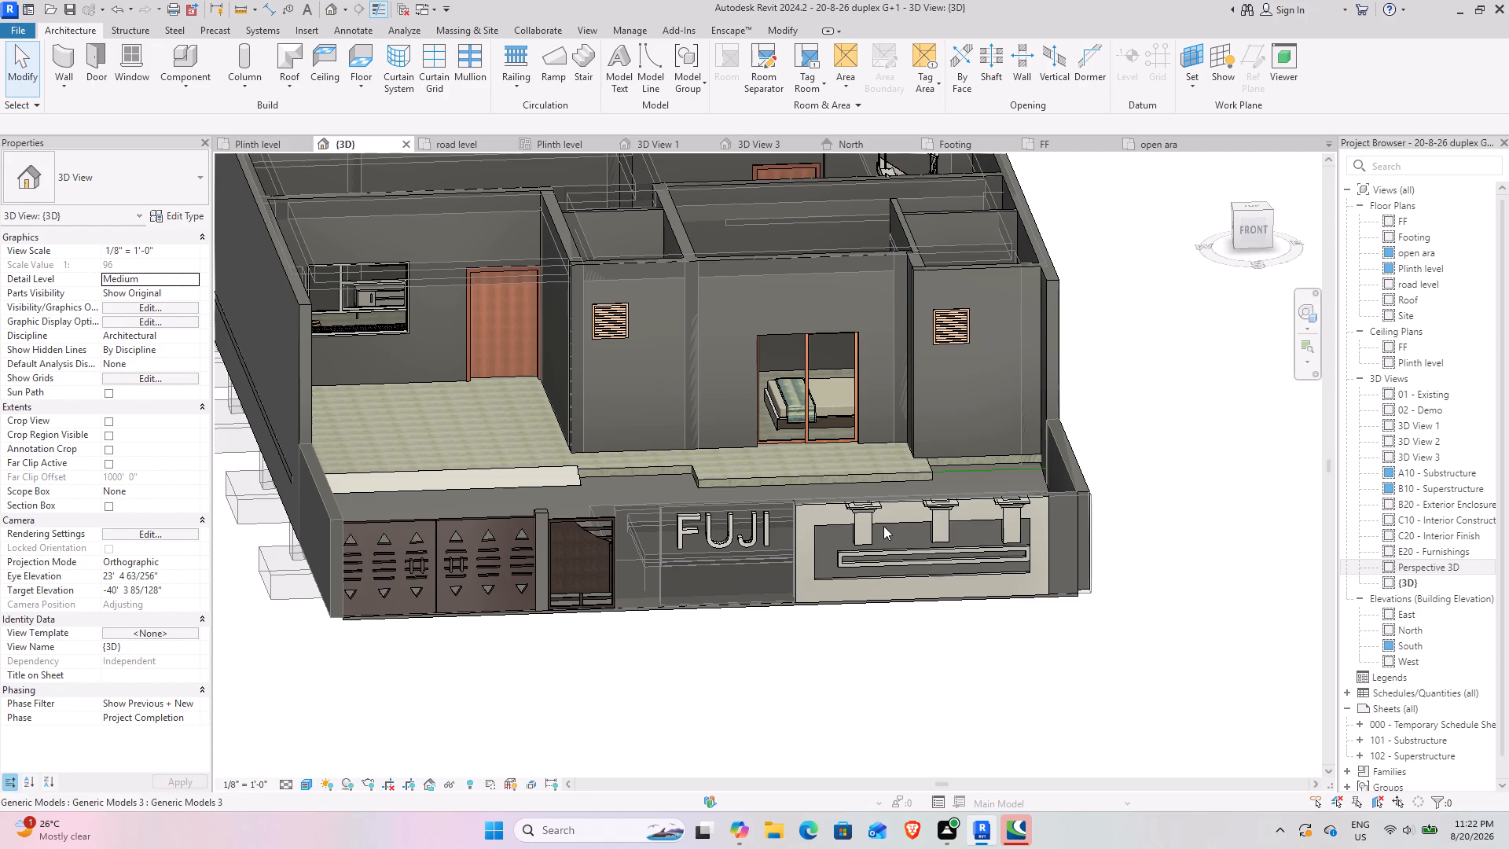
{"action": "middle_click_drag", "start_coordinate": [883, 526], "coordinate": [936, 649]}
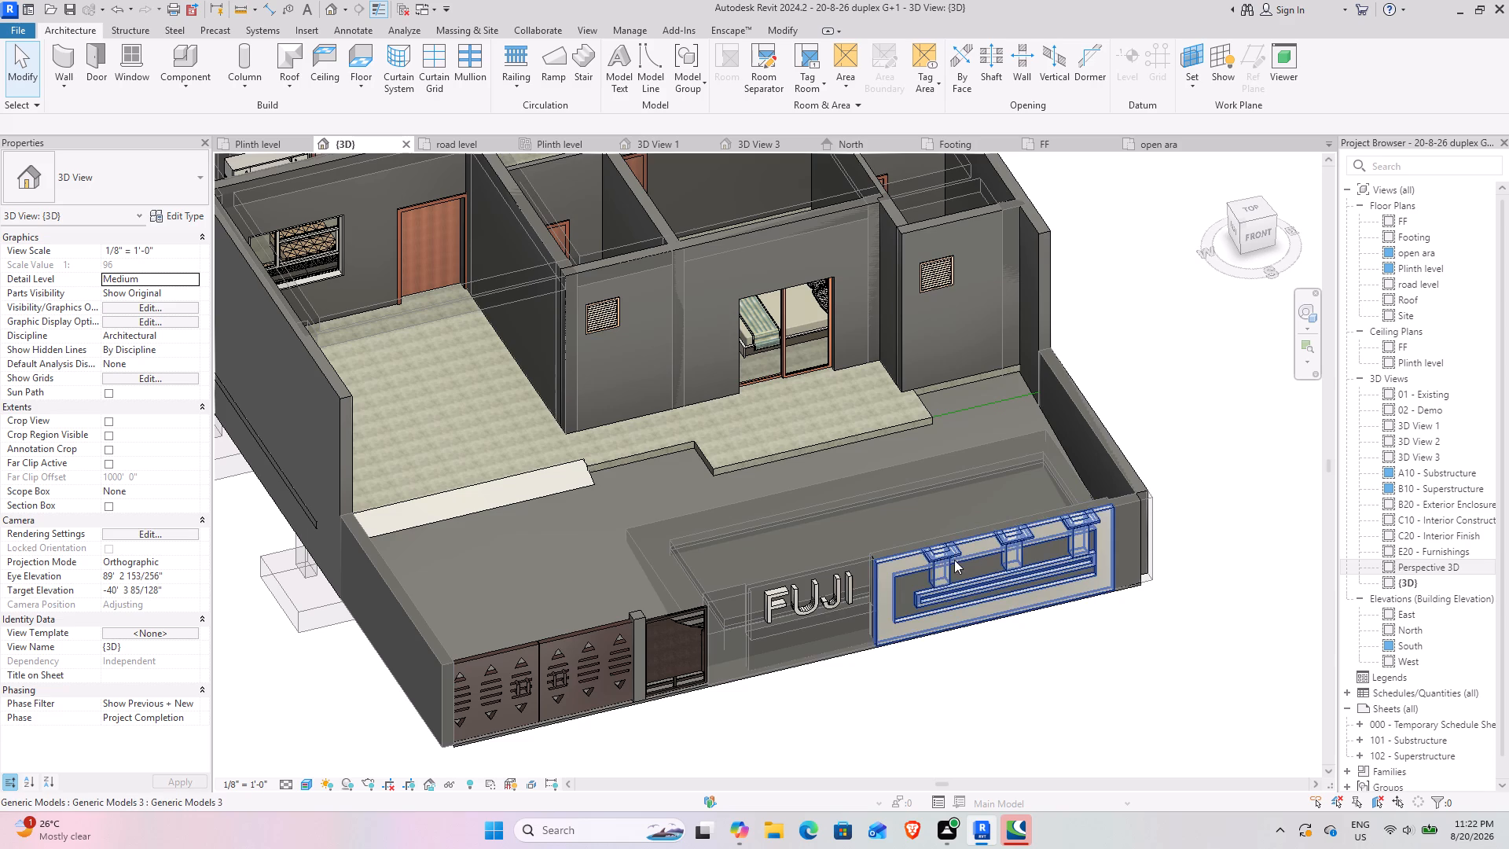
Examine the FUJI lettering, decorative panel, gates and planter along the front boundary wall up close.
{"action": "scroll", "coordinate": [954, 560], "scroll_direction": "up", "scroll_amount": 10}
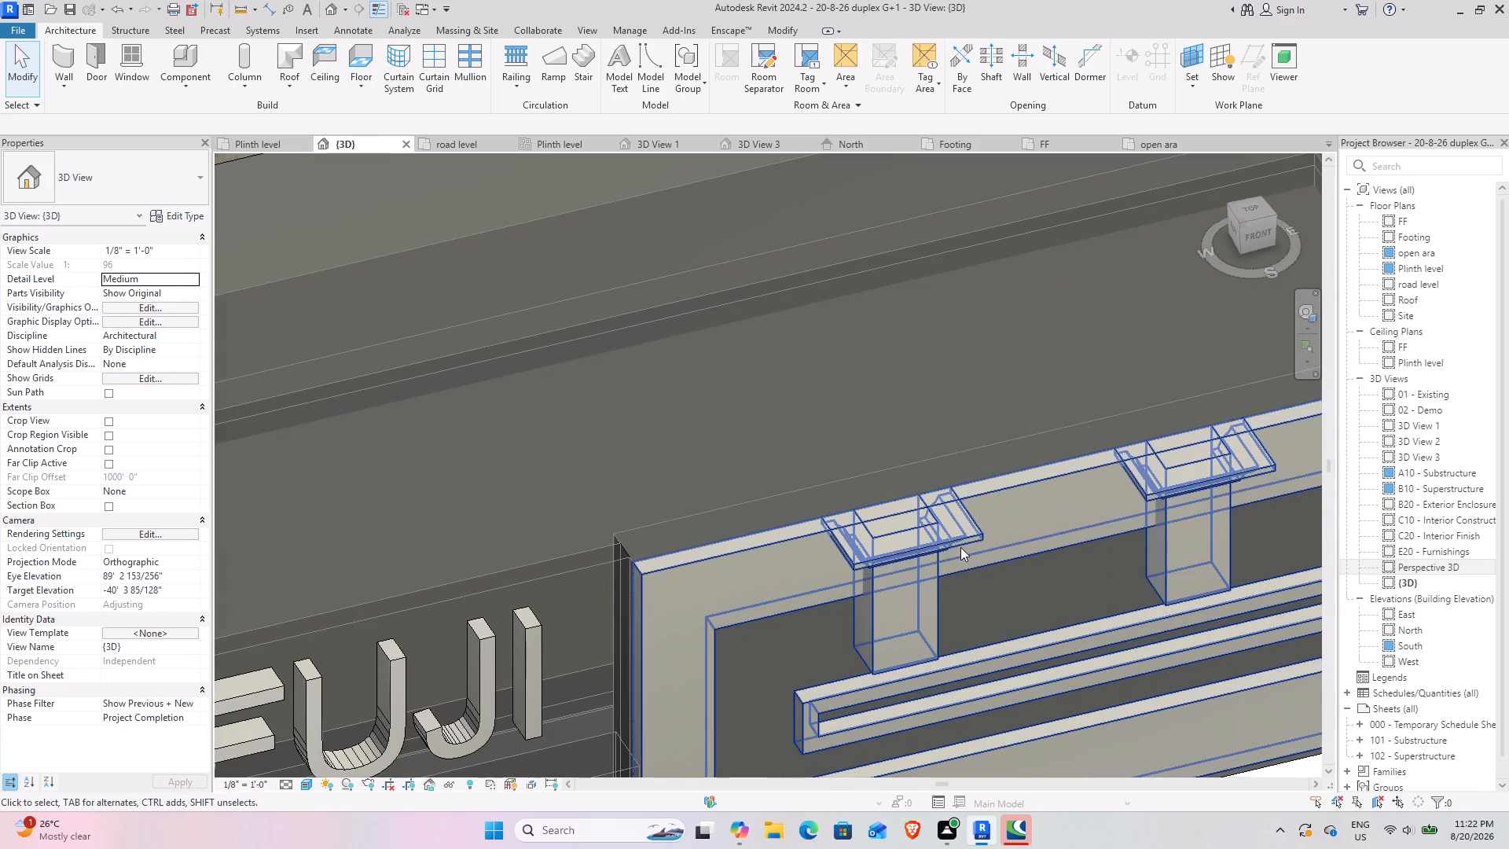
{"action": "scroll", "coordinate": [960, 547], "scroll_direction": "down", "scroll_amount": 2}
{"action": "middle_click_drag", "start_coordinate": [964, 632], "coordinate": [1015, 525]}
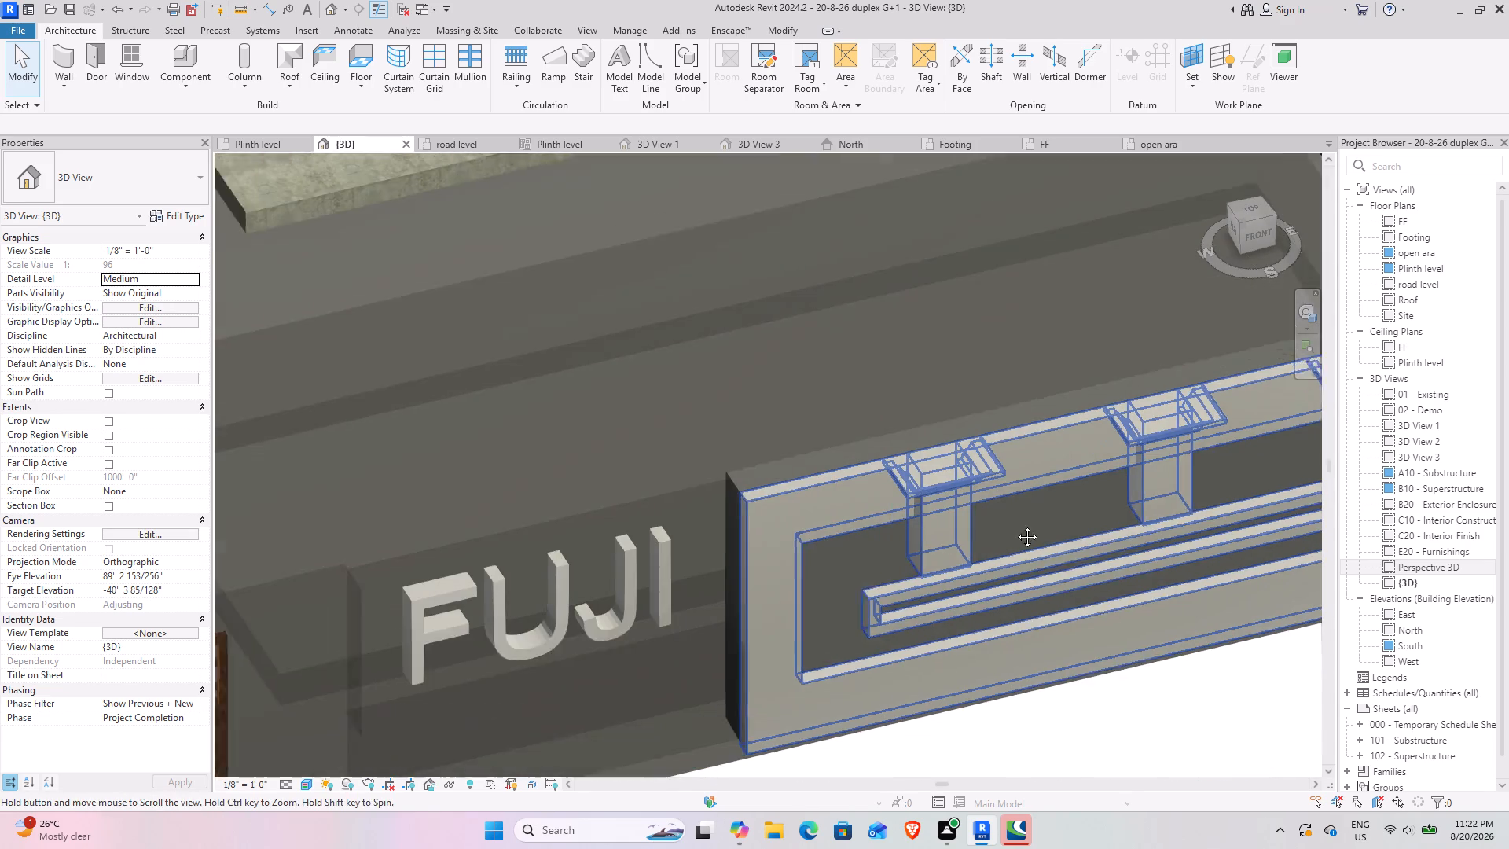
{"action": "middle_click_drag", "start_coordinate": [1015, 525], "coordinate": [1031, 490]}
{"action": "scroll", "coordinate": [1025, 509], "scroll_direction": "down", "scroll_amount": 3}
{"action": "middle_click_drag", "start_coordinate": [809, 461], "coordinate": [905, 527]}
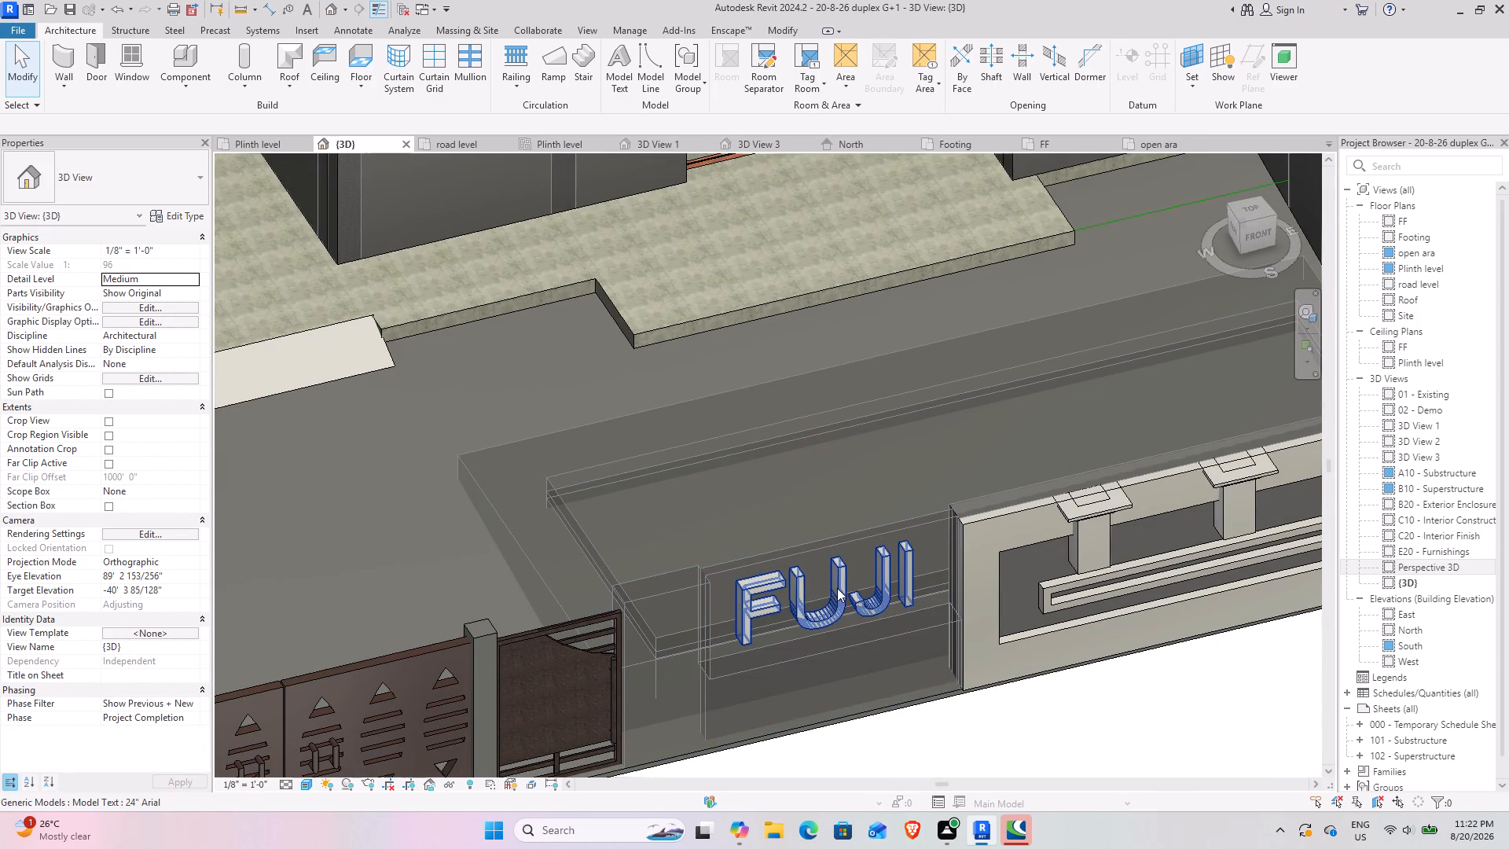
{"action": "scroll", "coordinate": [850, 666], "scroll_direction": "down", "scroll_amount": 3}
{"action": "middle_click_drag", "start_coordinate": [905, 733], "coordinate": [898, 668]}
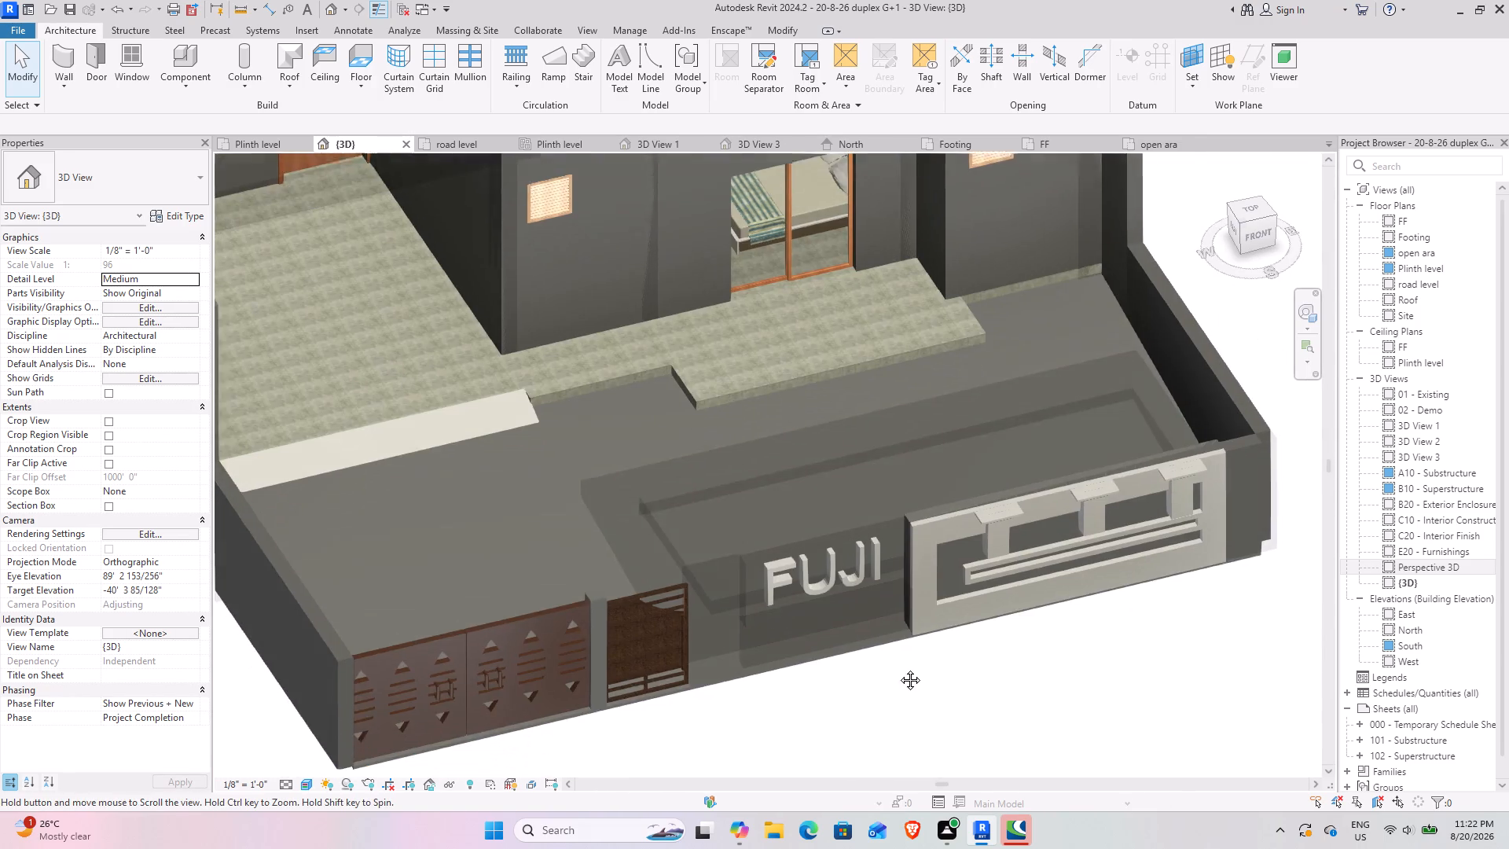
{"action": "middle_click_drag", "start_coordinate": [898, 668], "coordinate": [908, 641]}
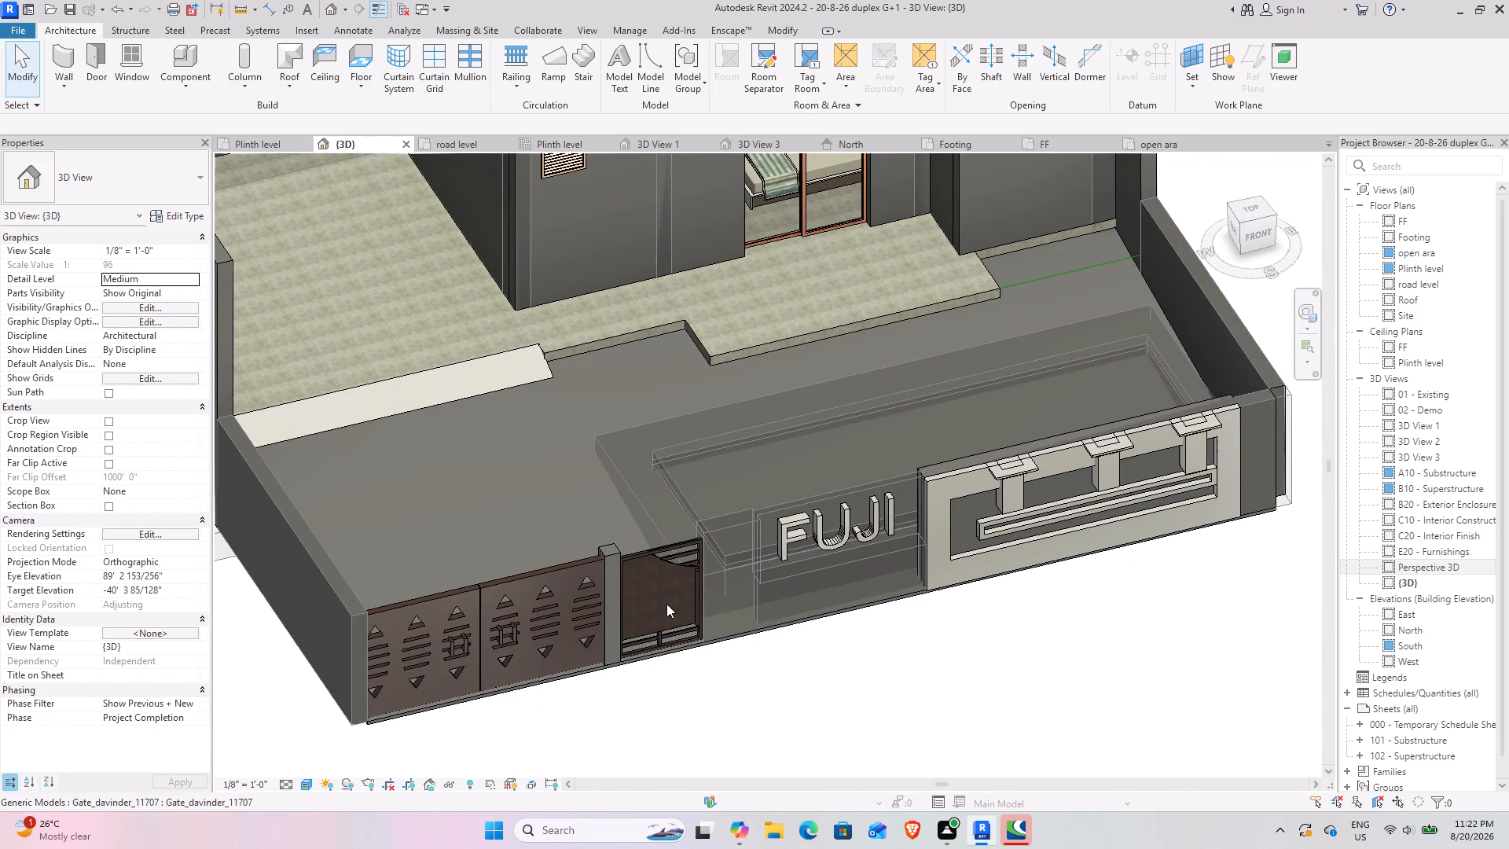
{"action": "scroll", "coordinate": [989, 590], "scroll_direction": "down", "scroll_amount": 2}
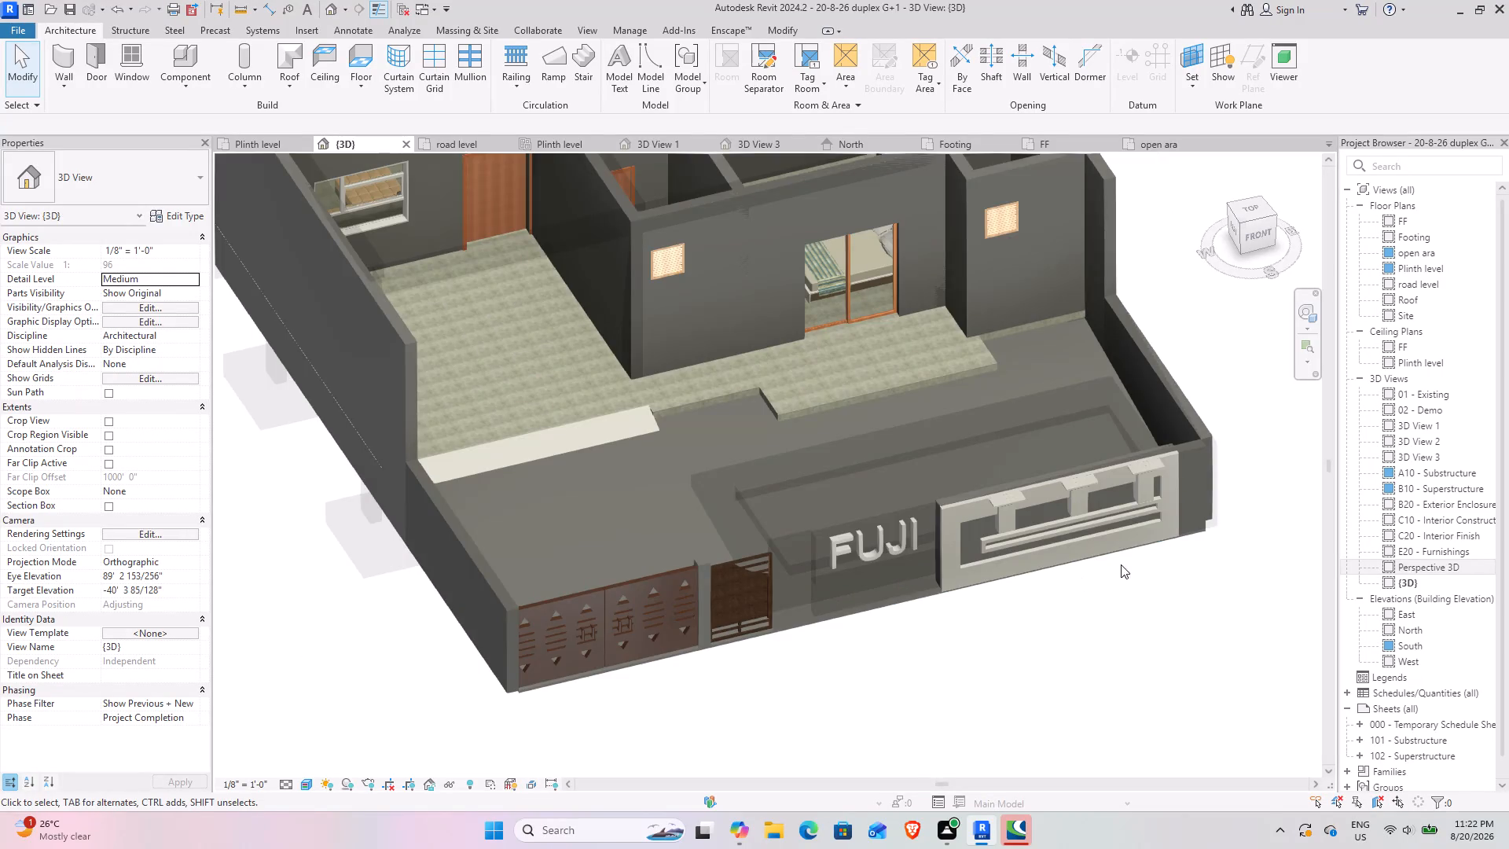
Examine the interior rooms, staircase area and front yard surfaces in the 3D view.
{"action": "middle_click_drag", "start_coordinate": [1132, 578], "coordinate": [1129, 703]}
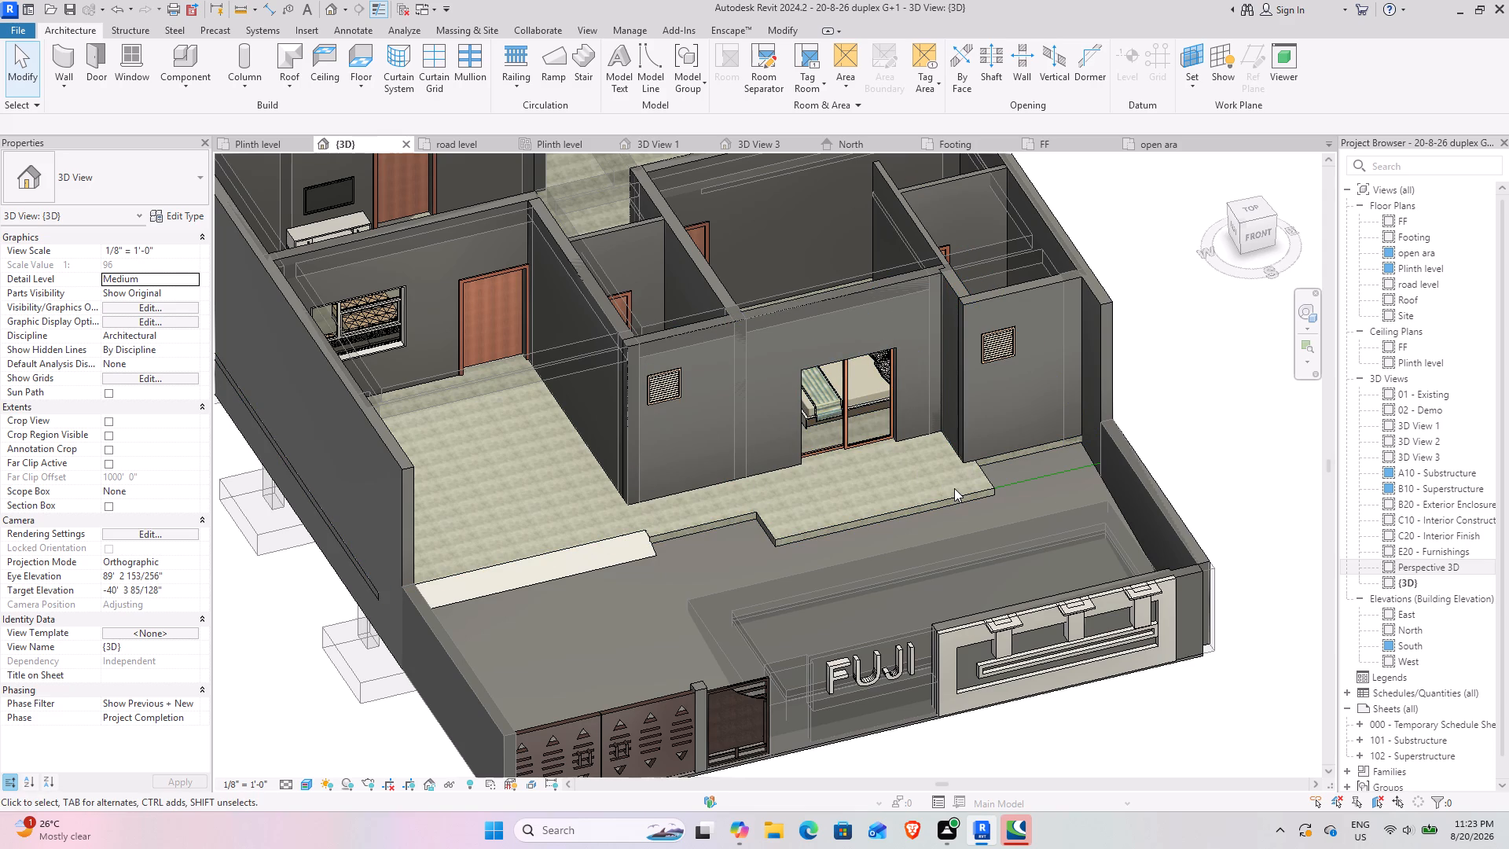
{"action": "middle_click_drag", "start_coordinate": [736, 234], "coordinate": [803, 538]}
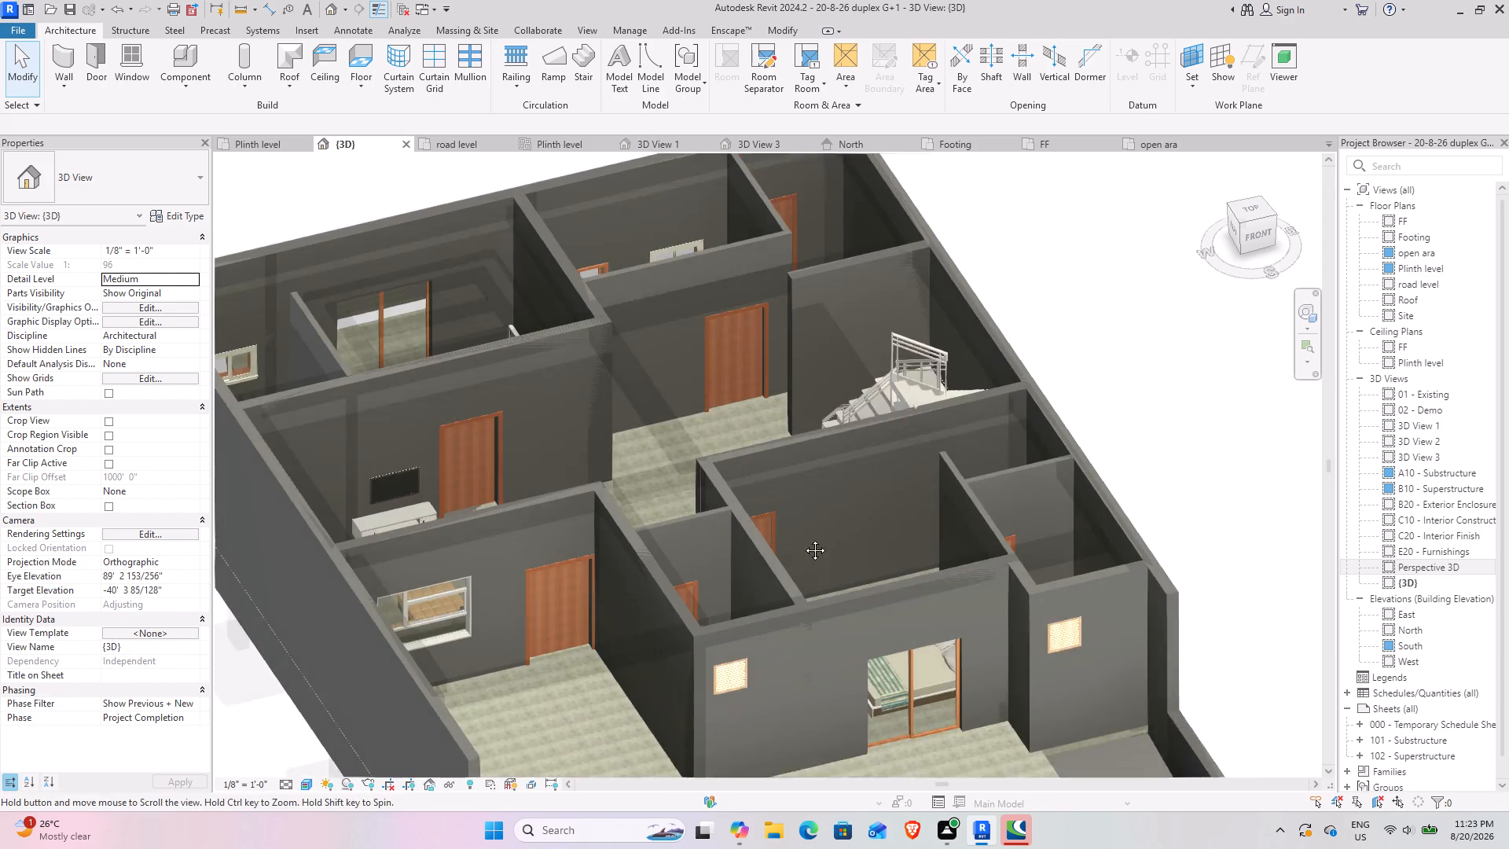
{"action": "middle_click_drag", "start_coordinate": [803, 538], "coordinate": [806, 539]}
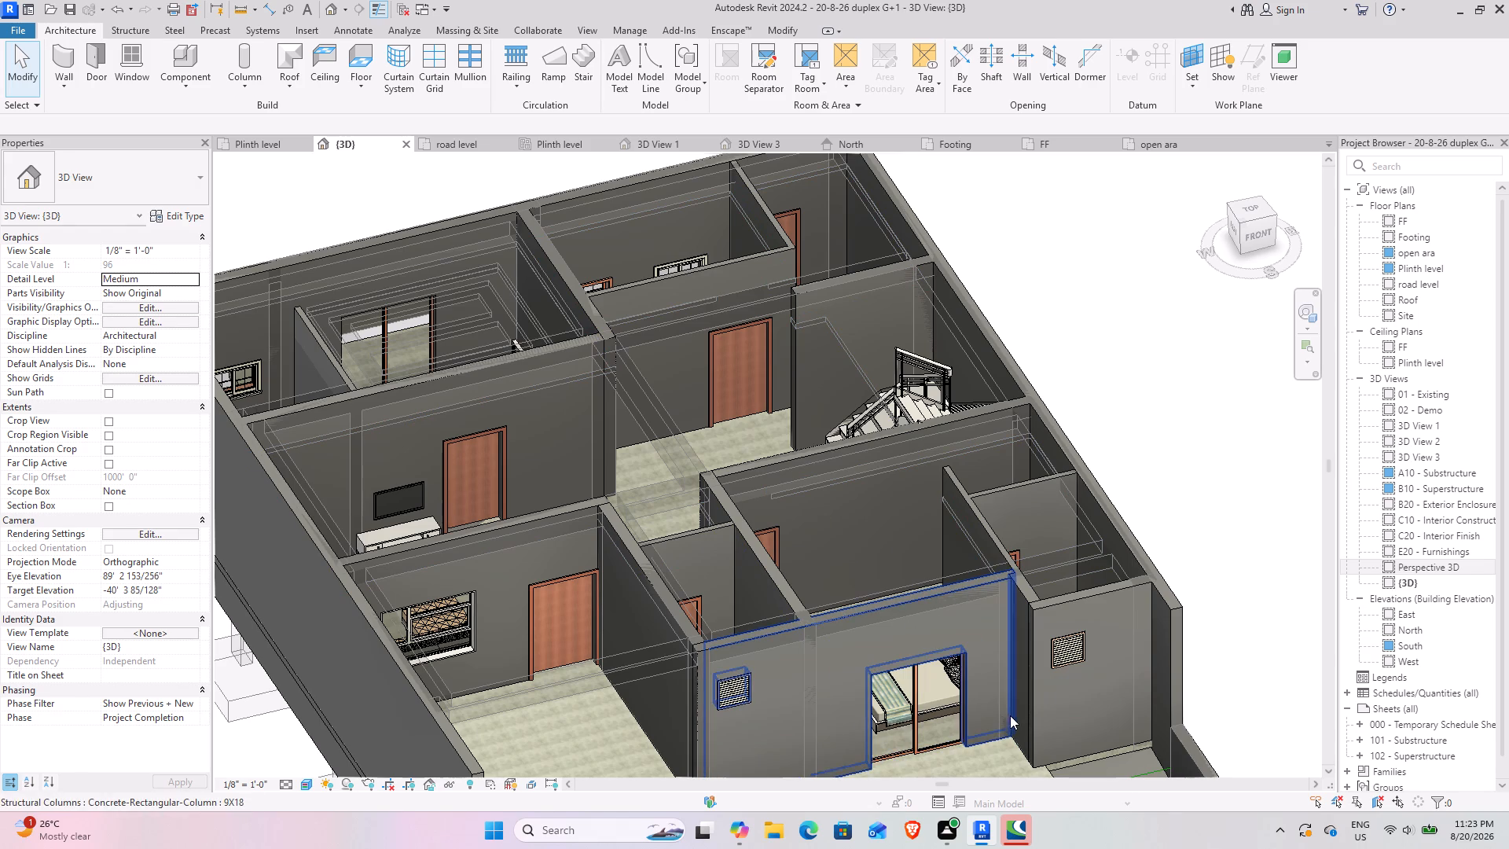
{"action": "middle_click_drag", "start_coordinate": [658, 456], "coordinate": [861, 416]}
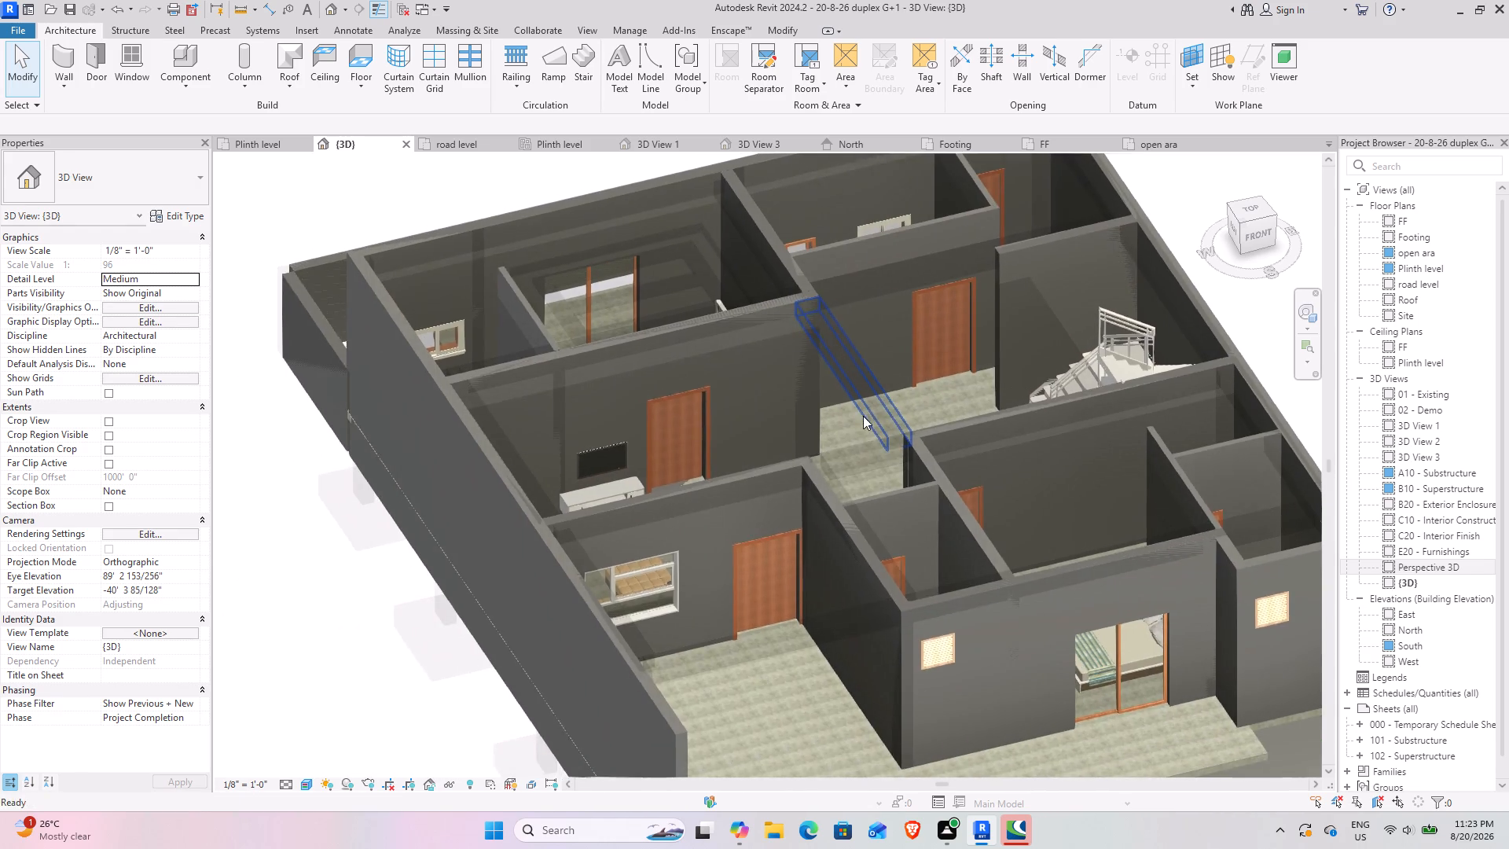
{"action": "middle_click_drag", "start_coordinate": [960, 610], "coordinate": [793, 431]}
{"action": "middle_click_drag", "start_coordinate": [988, 609], "coordinate": [834, 408]}
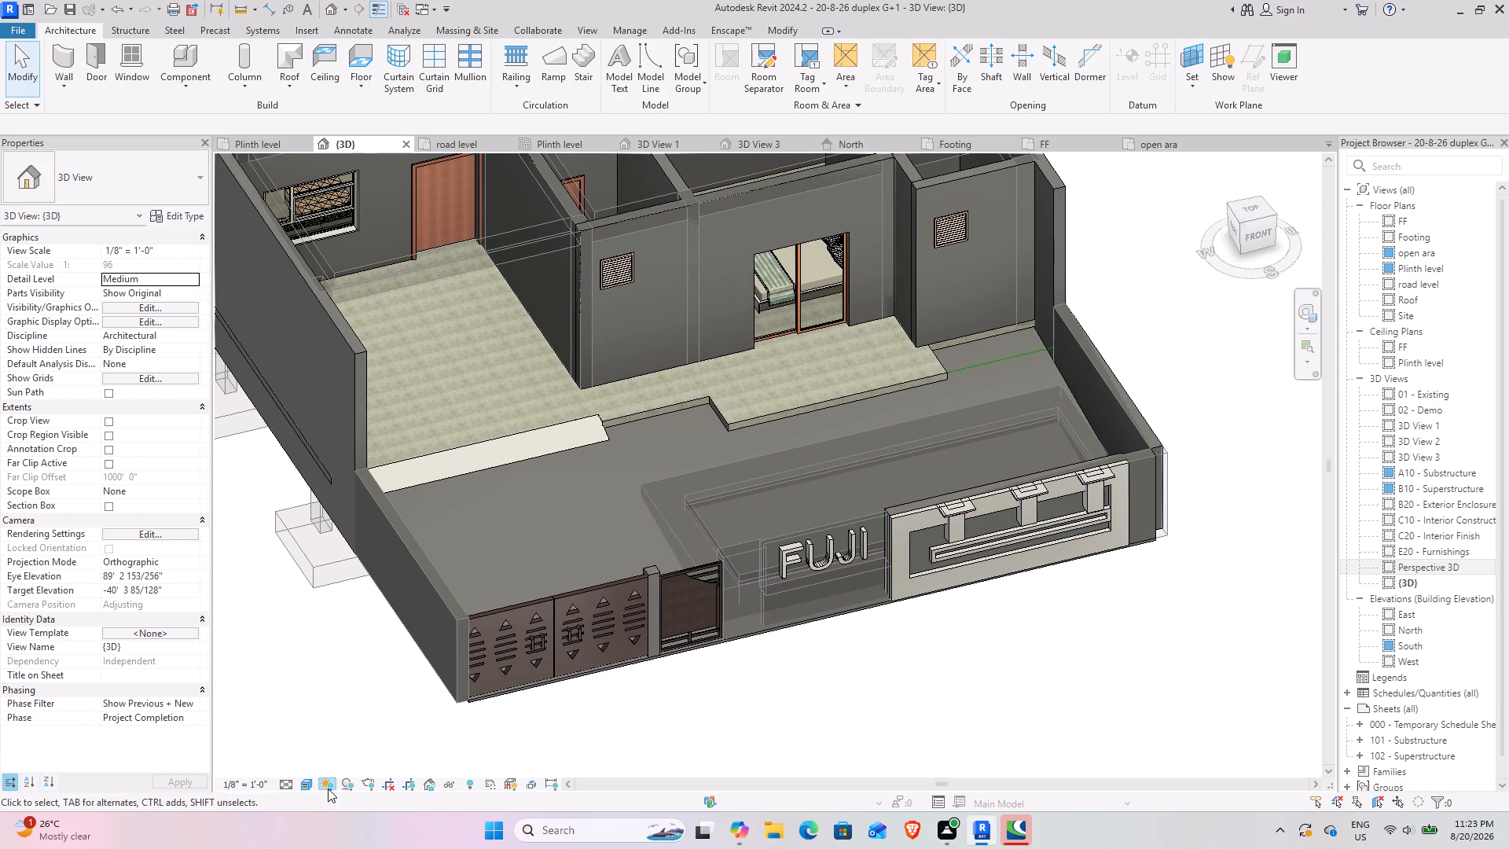
{"action": "middle_click_drag", "start_coordinate": [690, 418], "coordinate": [700, 421]}
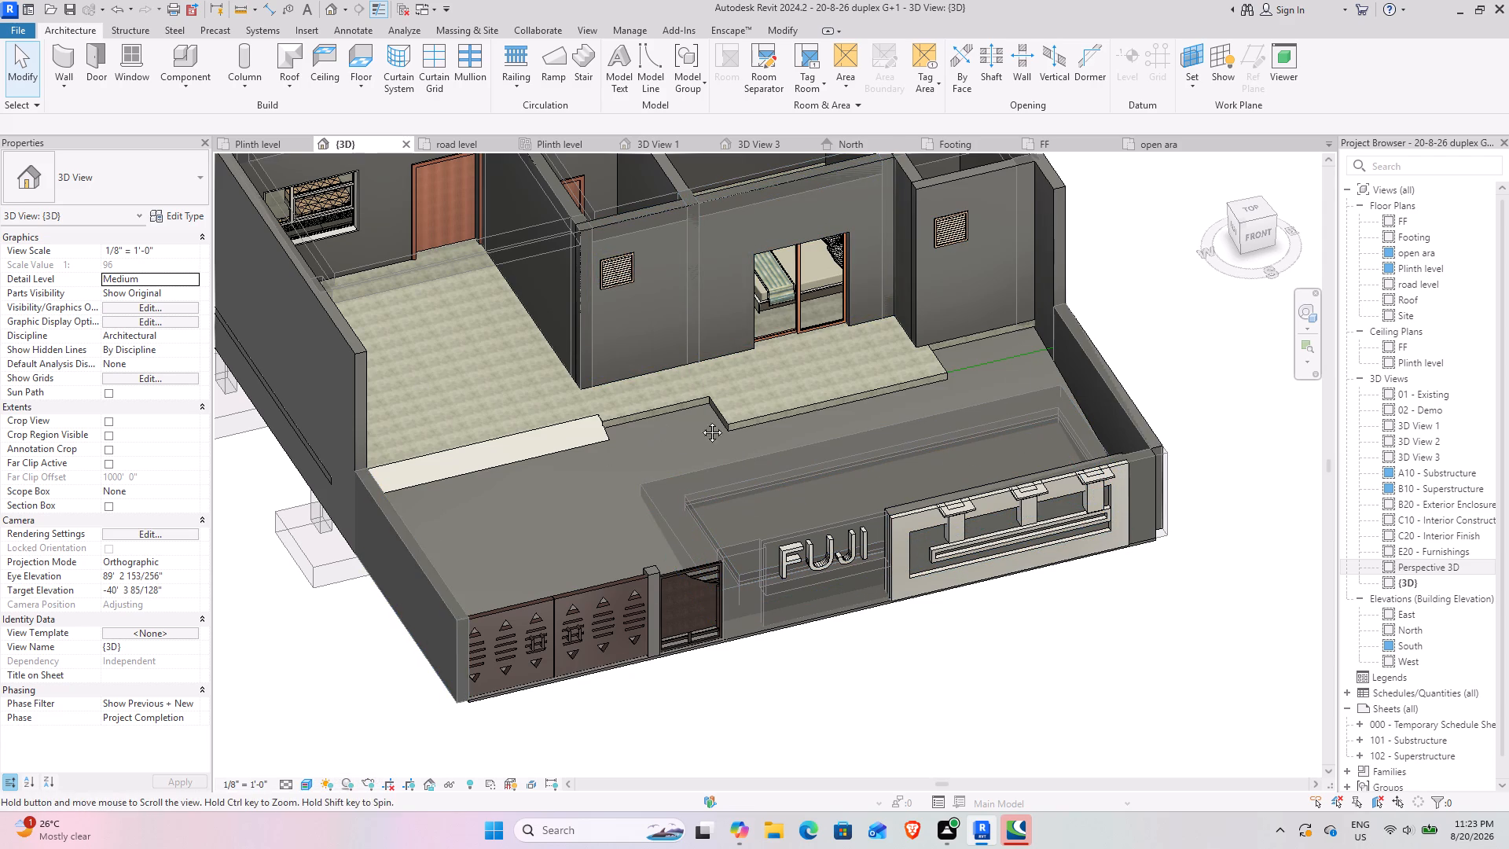
{"action": "middle_click_drag", "start_coordinate": [700, 421], "coordinate": [854, 484]}
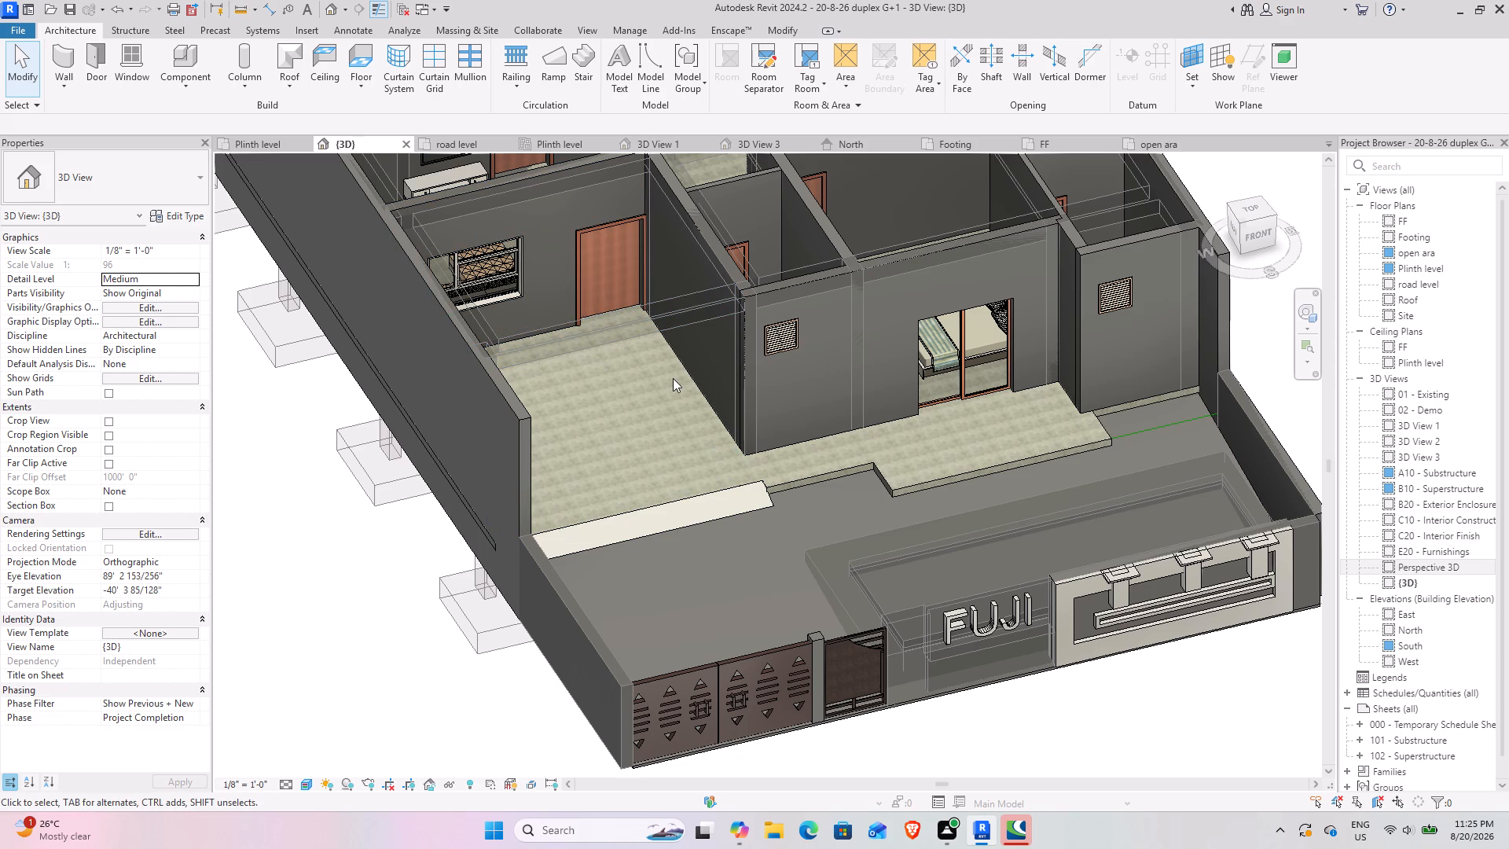
{"action": "scroll", "coordinate": [144, 424], "scroll_direction": "down", "scroll_amount": 3}
Set the 3D view's phase filter to None.
{"action": "left_click", "coordinate": [188, 704]}
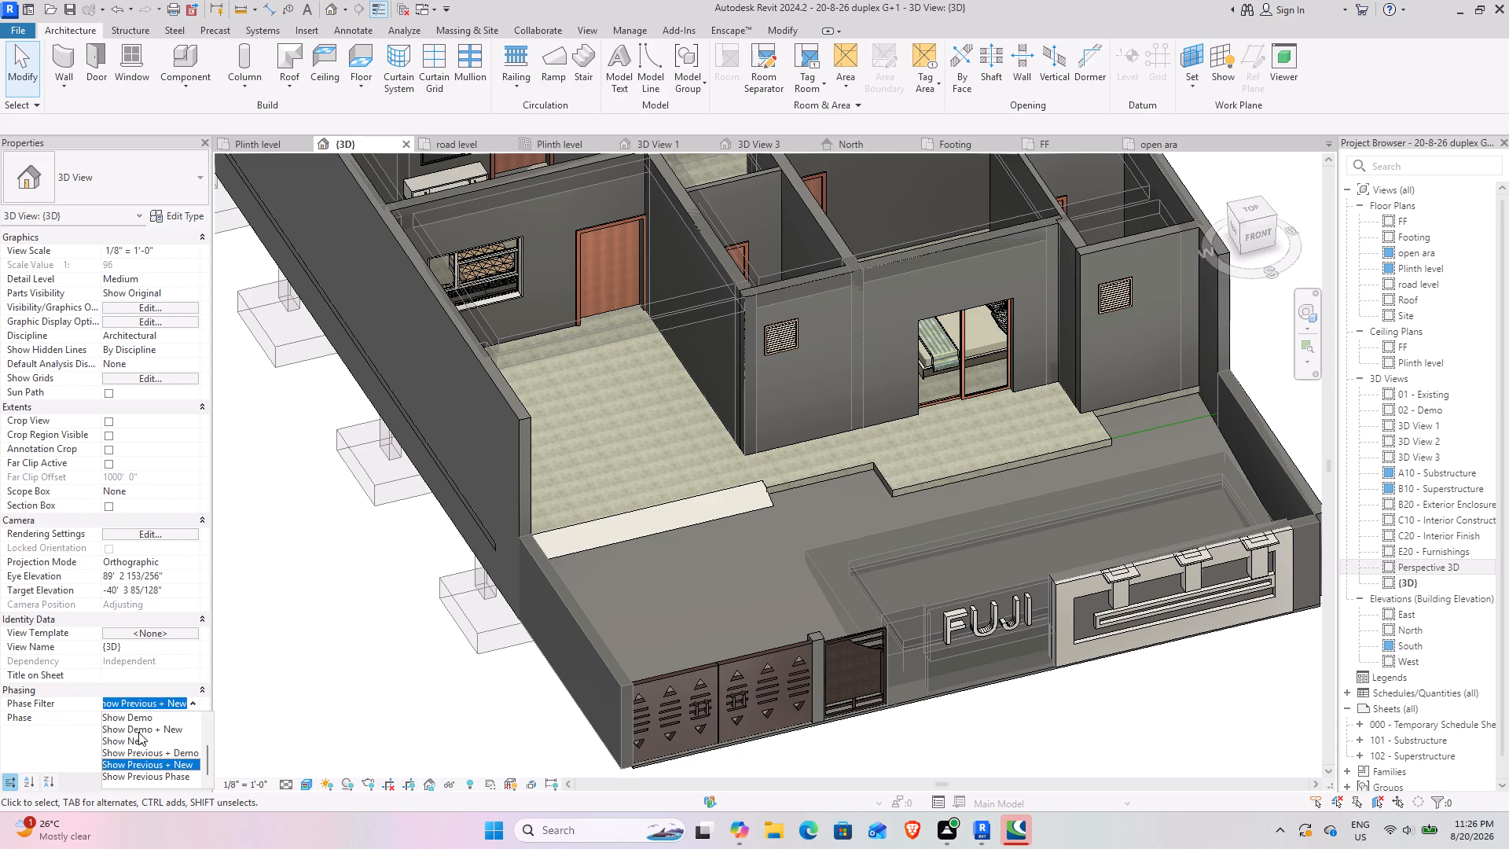
{"action": "scroll", "coordinate": [155, 737], "scroll_direction": "down", "scroll_amount": 2}
{"action": "scroll", "coordinate": [156, 737], "scroll_direction": "up", "scroll_amount": 4}
{"action": "left_click", "coordinate": [135, 720]}
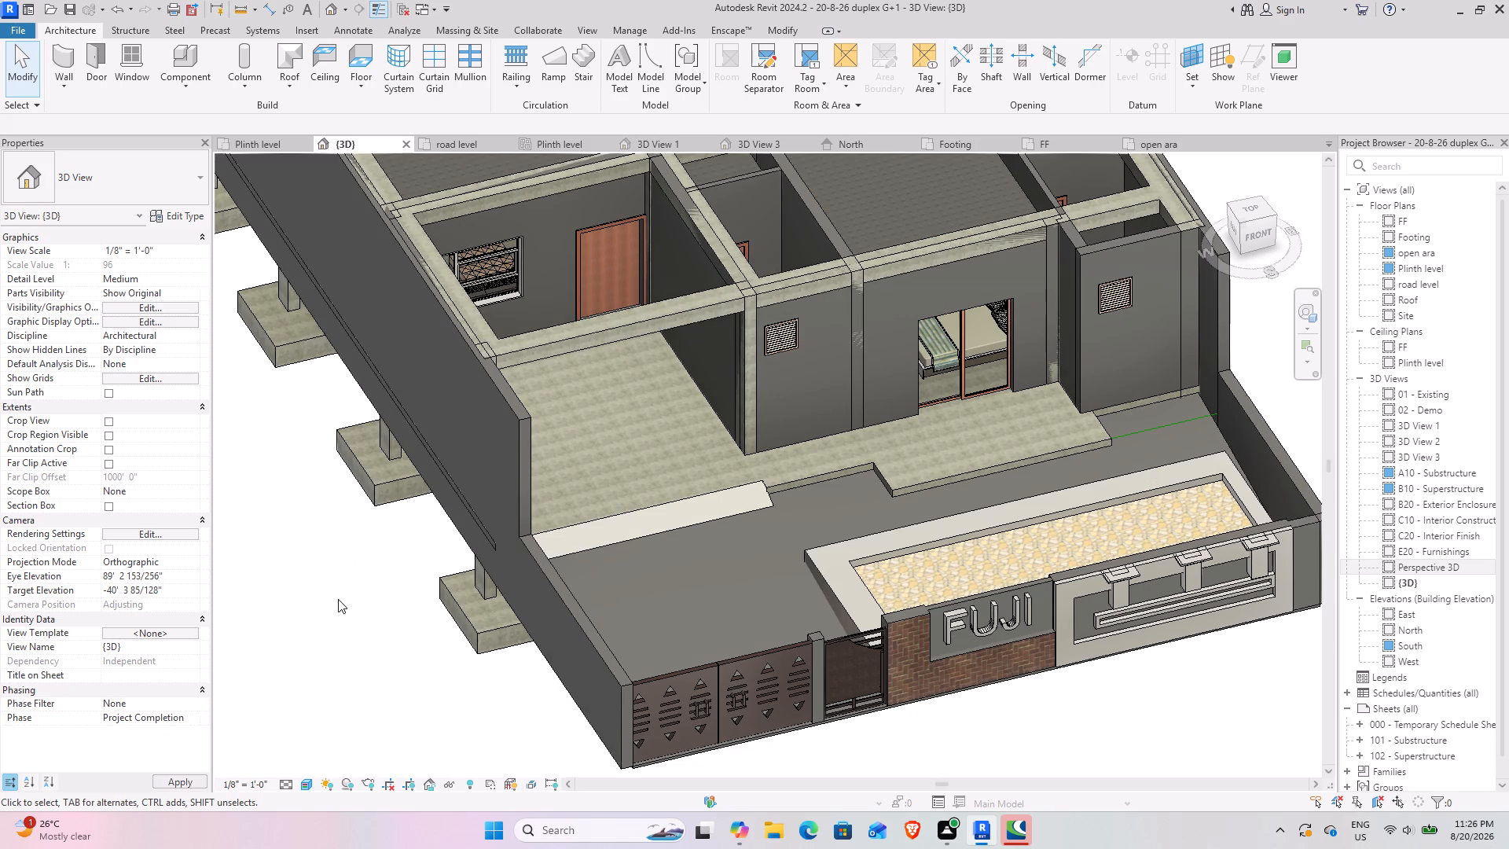
{"action": "left_click", "coordinate": [338, 599]}
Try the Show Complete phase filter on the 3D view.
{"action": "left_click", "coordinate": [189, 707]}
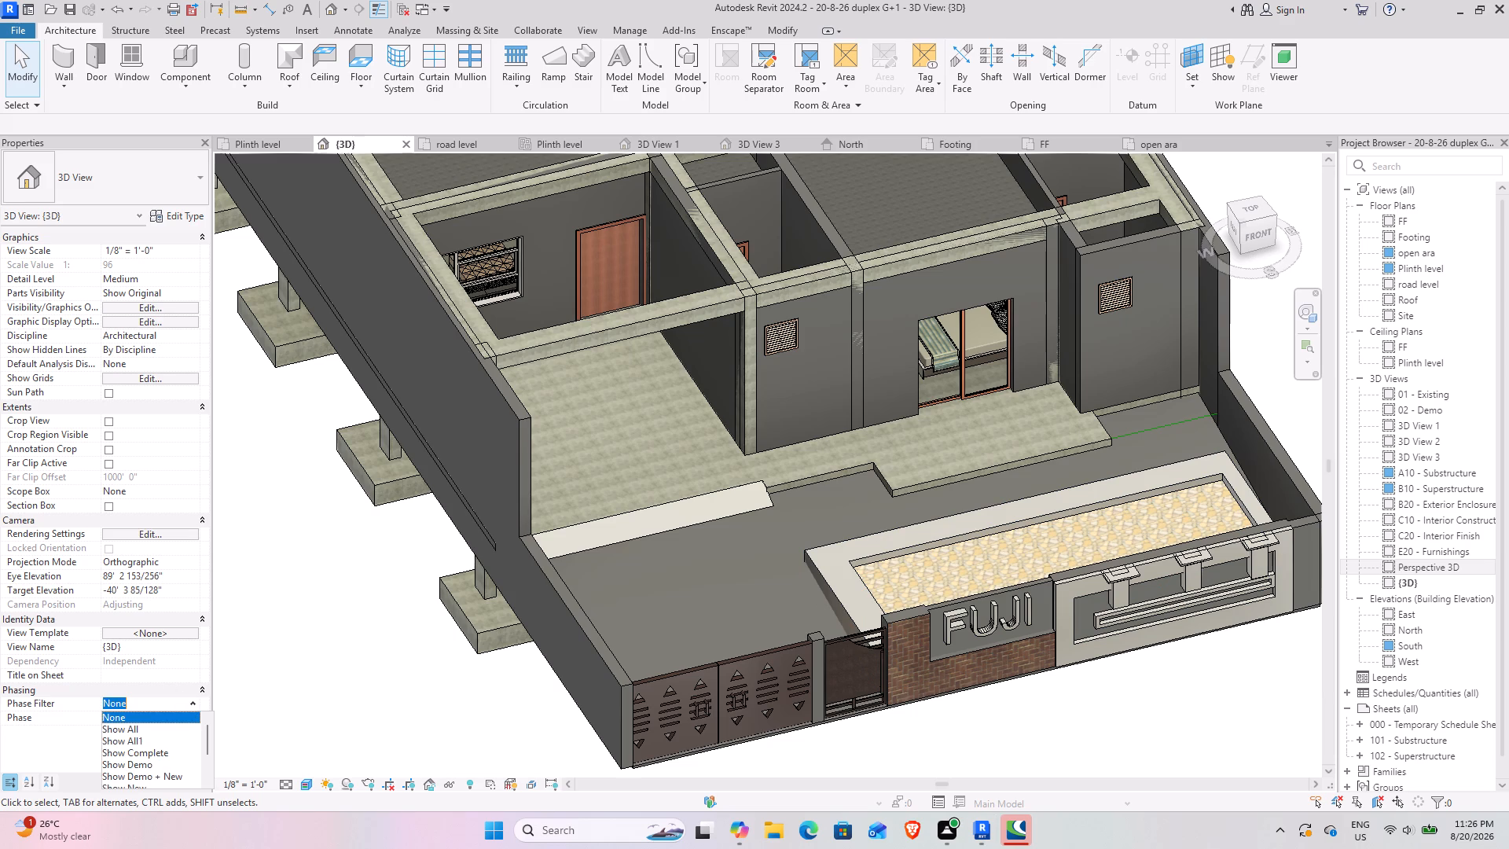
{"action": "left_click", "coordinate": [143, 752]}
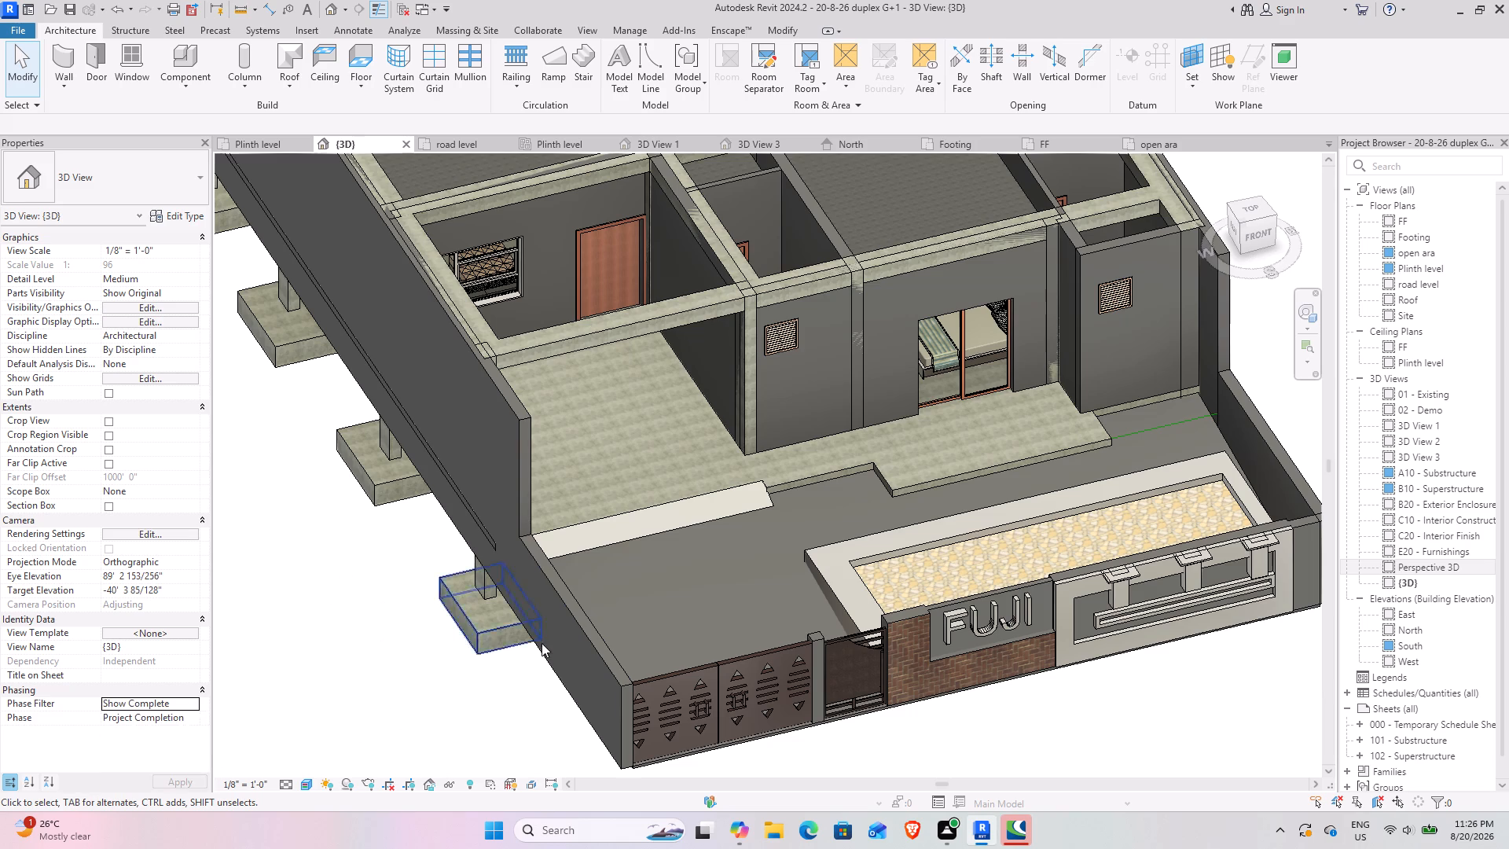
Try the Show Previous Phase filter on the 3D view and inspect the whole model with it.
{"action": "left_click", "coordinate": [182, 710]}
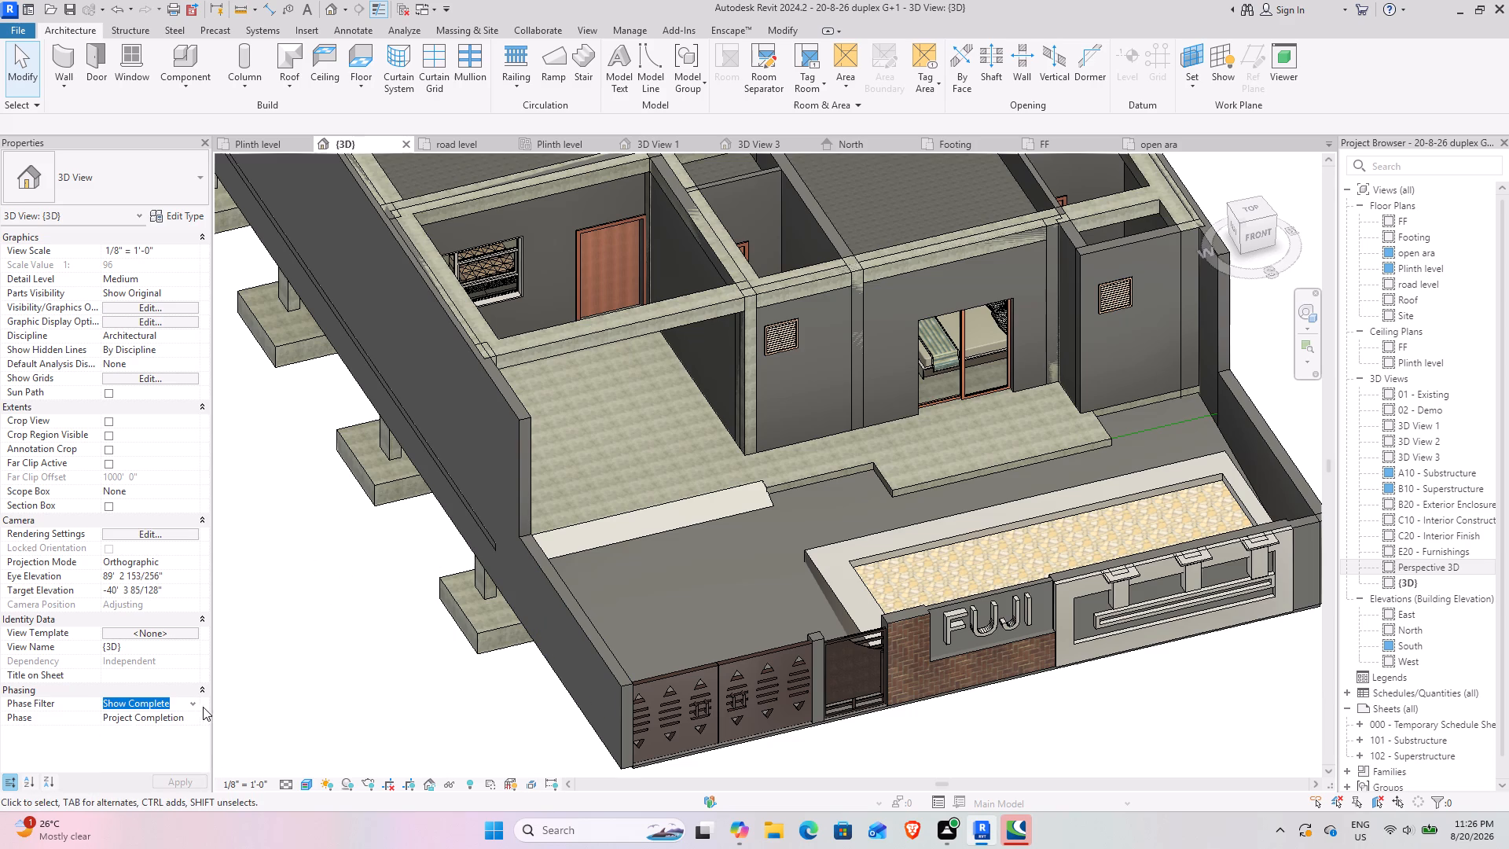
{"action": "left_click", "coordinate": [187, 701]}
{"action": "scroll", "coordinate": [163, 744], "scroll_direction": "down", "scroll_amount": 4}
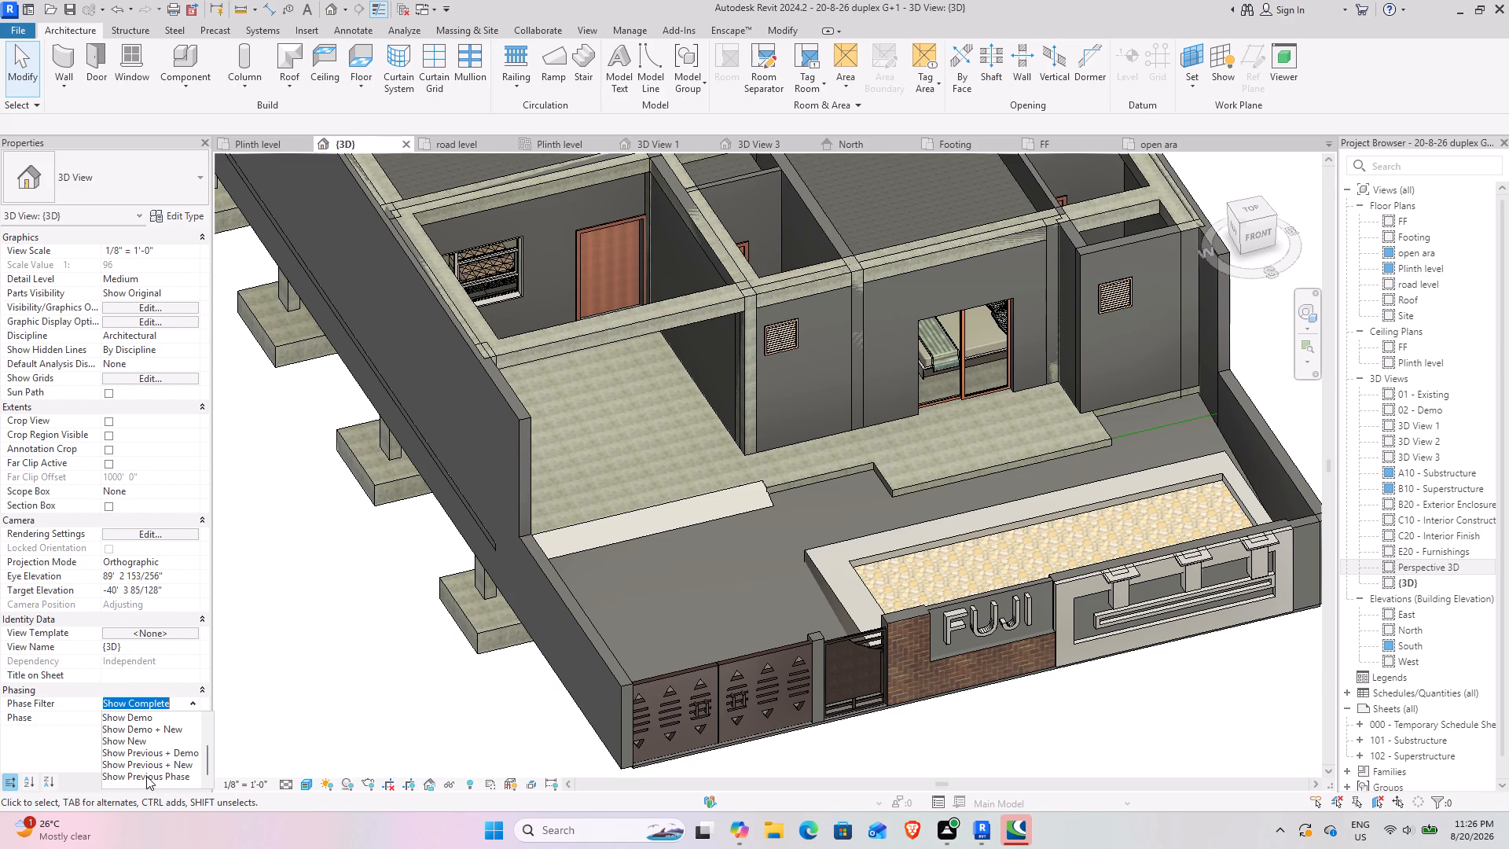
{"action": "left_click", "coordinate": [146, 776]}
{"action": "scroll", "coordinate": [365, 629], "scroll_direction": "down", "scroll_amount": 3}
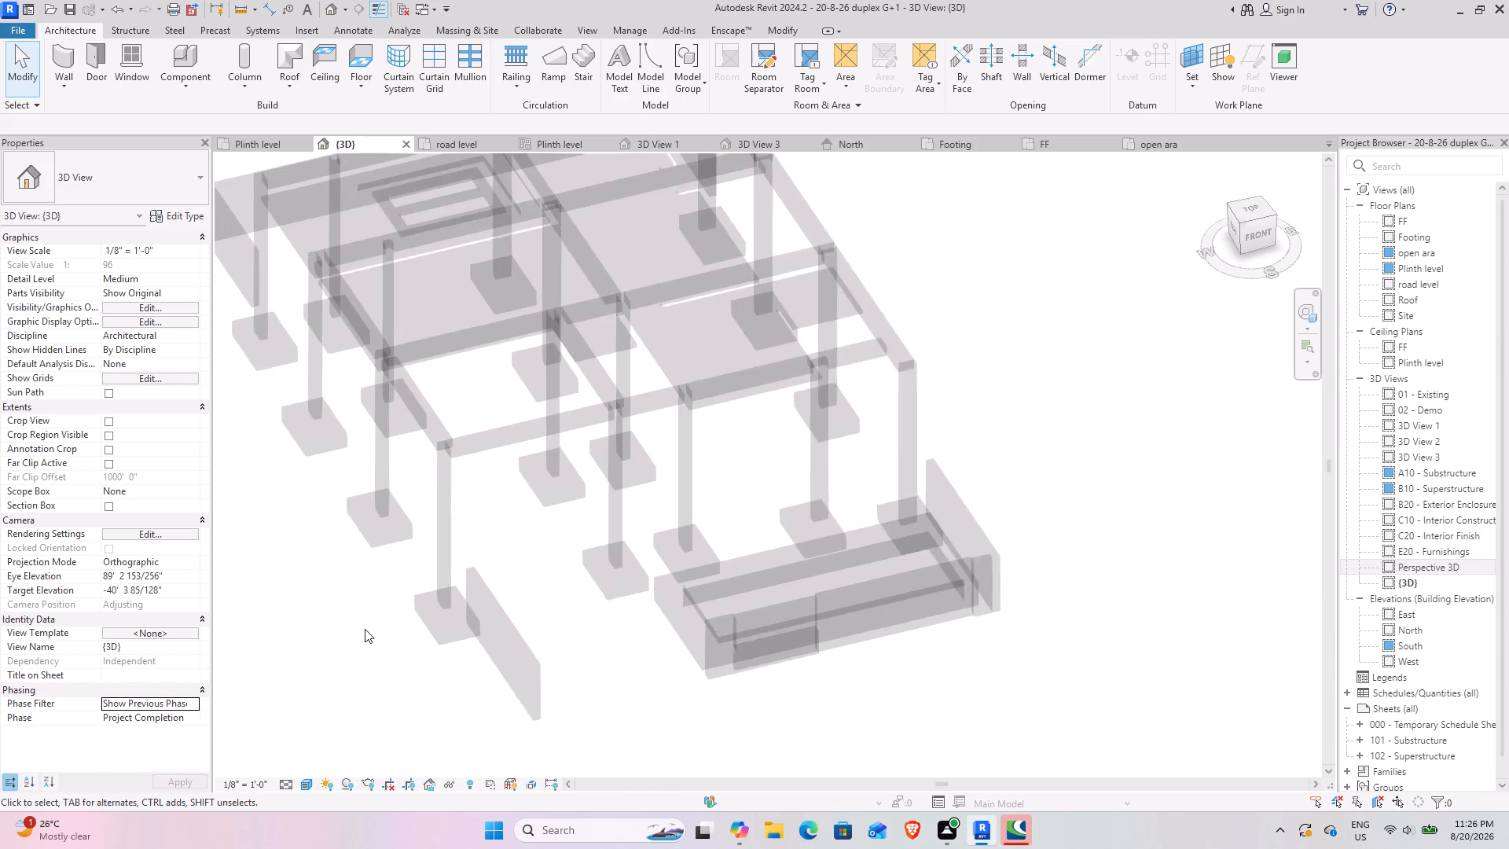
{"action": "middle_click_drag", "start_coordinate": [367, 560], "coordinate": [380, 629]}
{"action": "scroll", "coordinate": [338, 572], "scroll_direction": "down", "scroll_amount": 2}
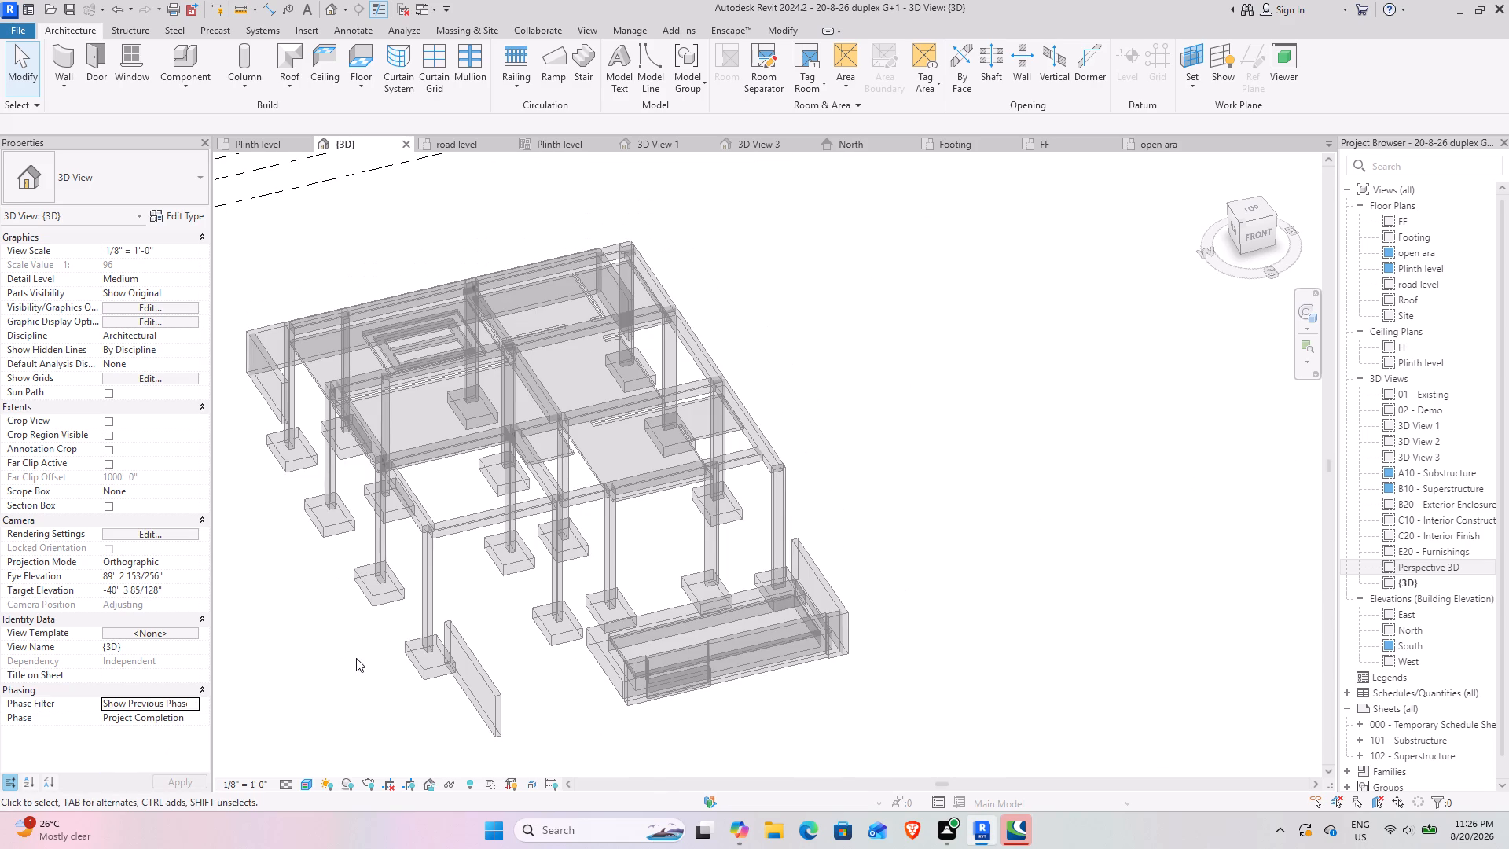
Set the 3D view's phase filter back to None.
{"action": "left_click", "coordinate": [194, 701]}
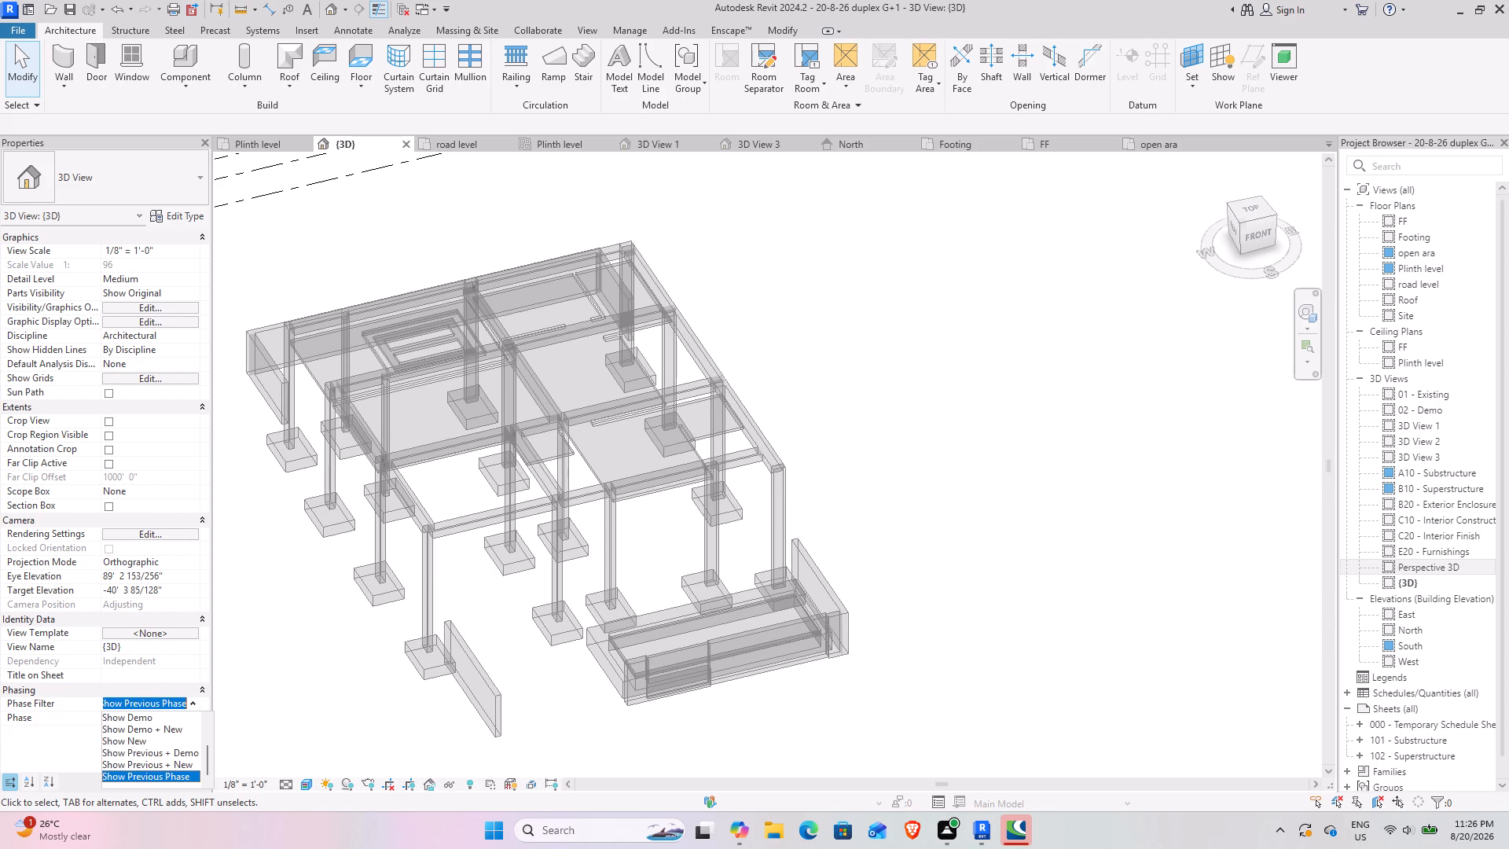
{"action": "scroll", "coordinate": [174, 704], "scroll_direction": "up", "scroll_amount": 6}
{"action": "left_click", "coordinate": [134, 715]}
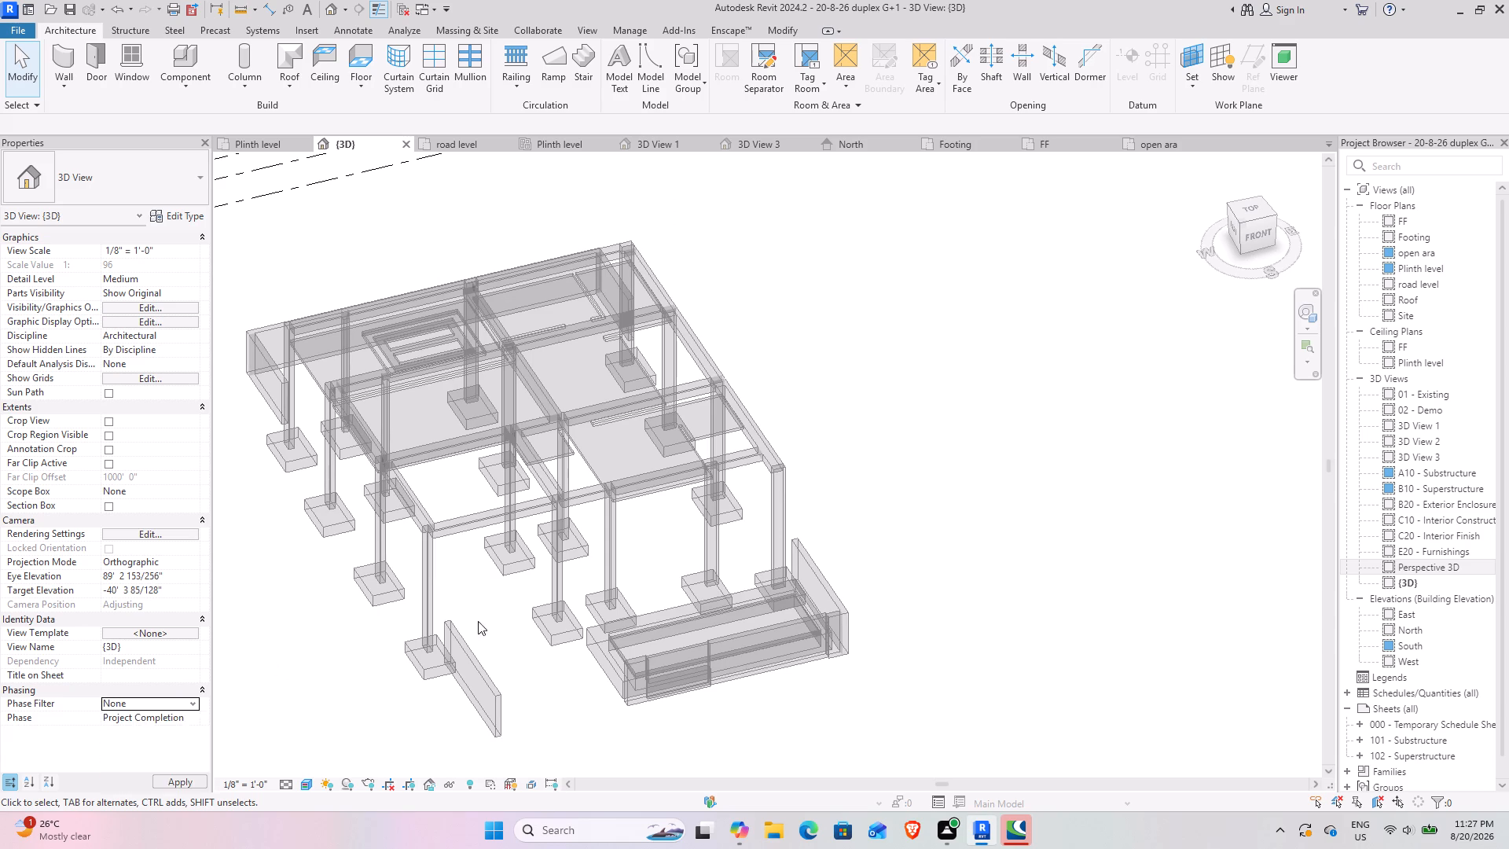
Inspect the front planter's stone-textured floor and the adjoining boundary wall from several angles in the 3D view.
{"action": "left_click", "coordinate": [835, 501]}
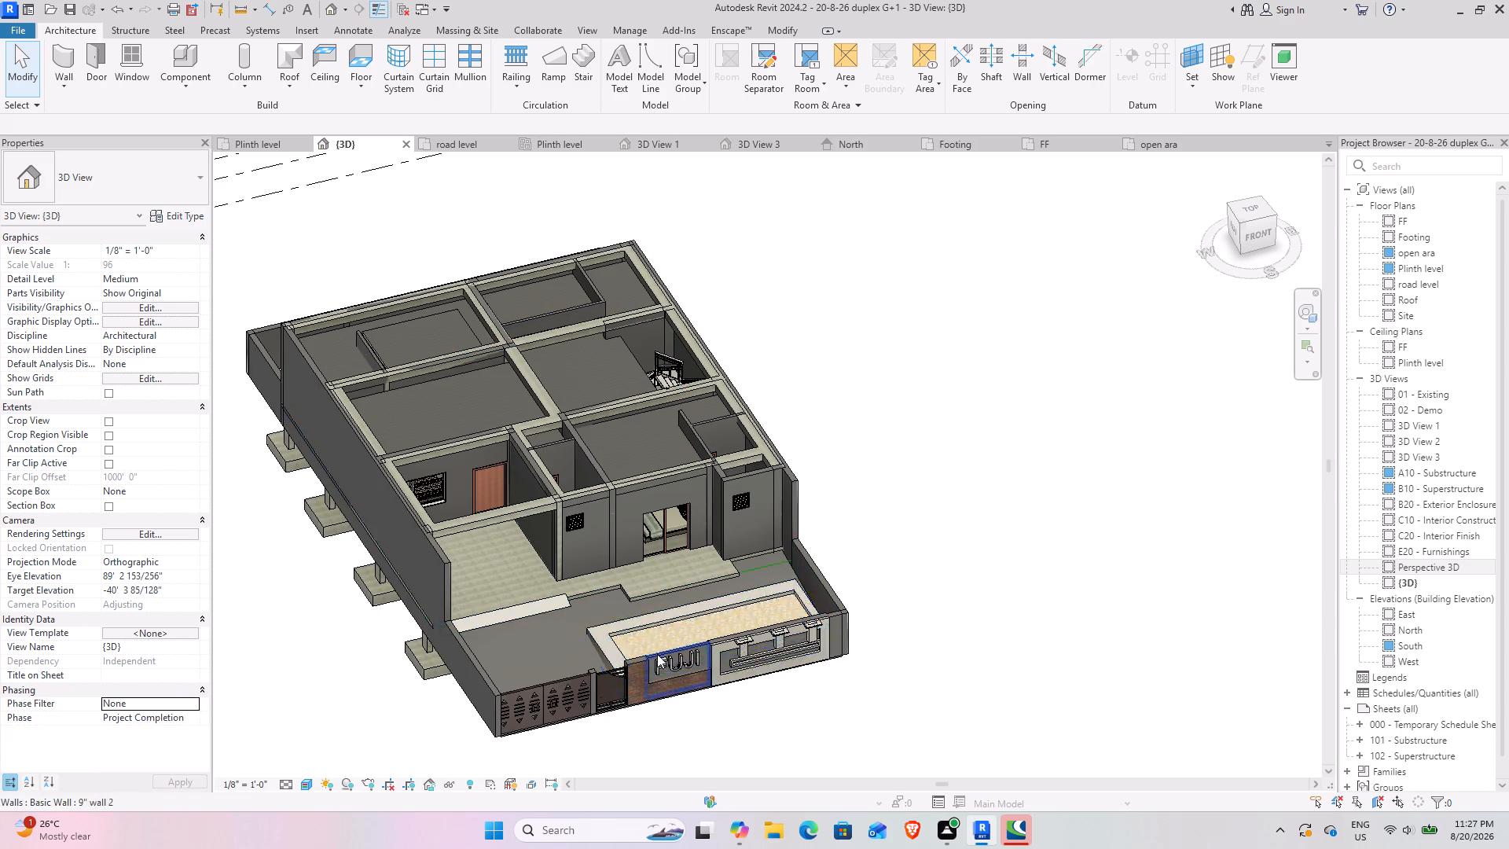
{"action": "scroll", "coordinate": [657, 654], "scroll_direction": "up", "scroll_amount": 3}
{"action": "middle_click_drag", "start_coordinate": [662, 656], "coordinate": [699, 726], "text": "shift"}
{"action": "scroll", "coordinate": [707, 583], "scroll_direction": "up", "scroll_amount": 6}
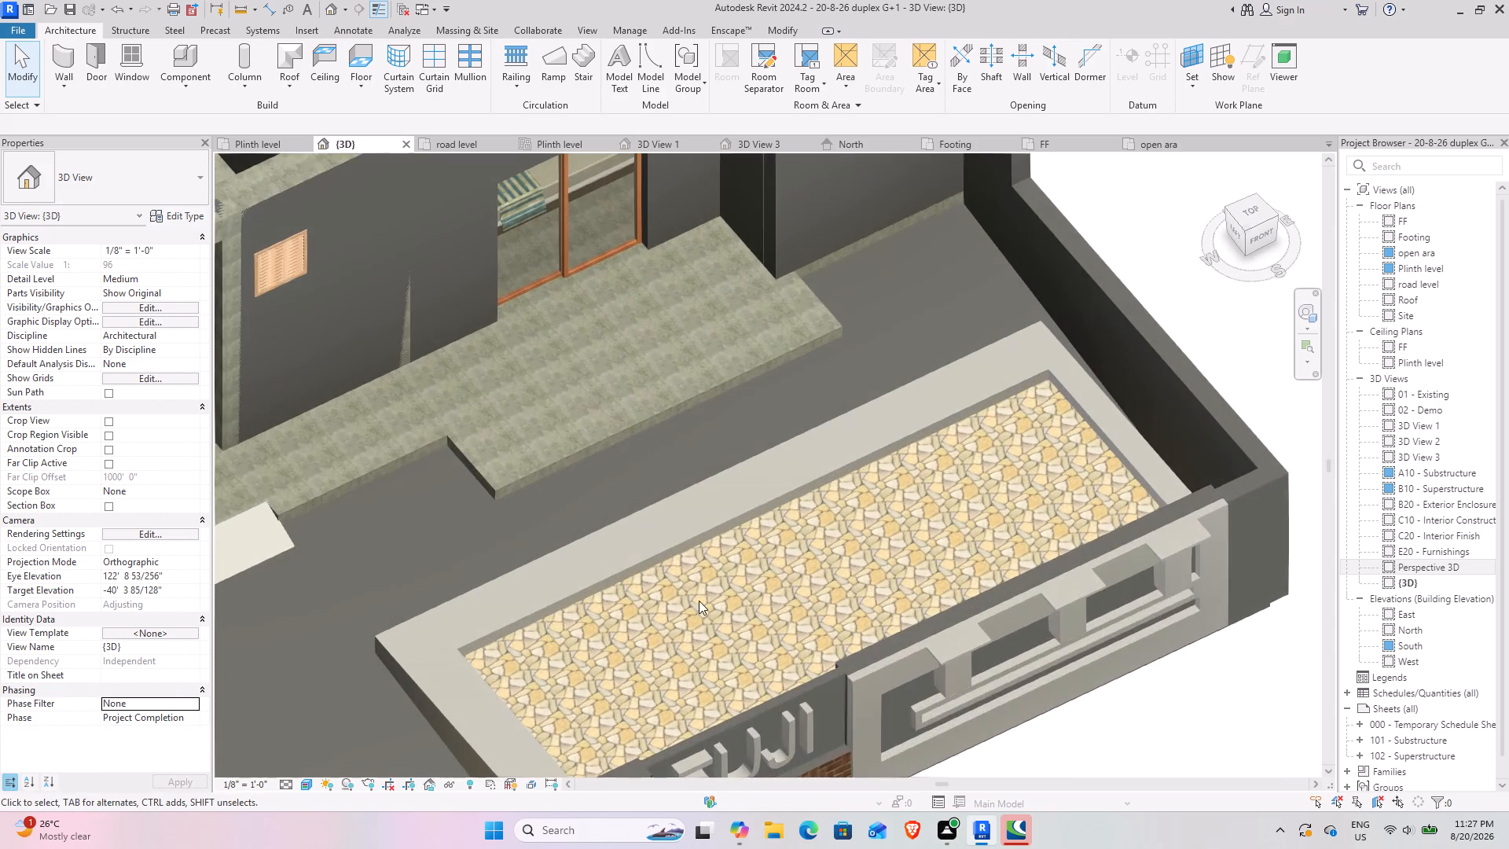
{"action": "middle_click_drag", "start_coordinate": [663, 651], "coordinate": [789, 665], "text": "shift"}
{"action": "middle_click_drag", "start_coordinate": [674, 599], "coordinate": [485, 663]}
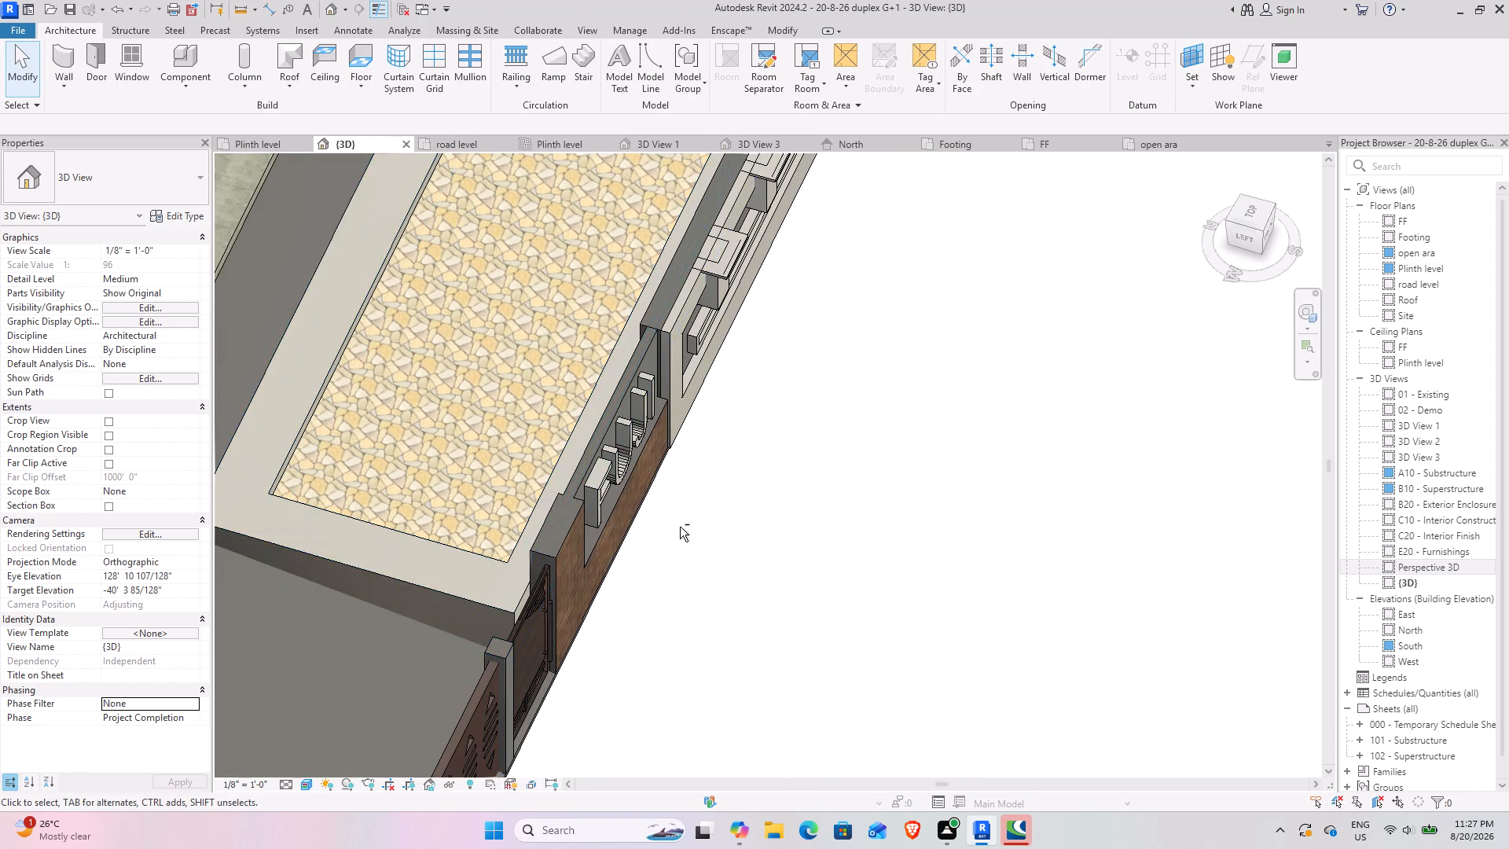
{"action": "middle_click_drag", "start_coordinate": [677, 527], "coordinate": [407, 577], "text": "shift"}
{"action": "middle_click_drag", "start_coordinate": [476, 642], "coordinate": [818, 229]}
{"action": "middle_click_drag", "start_coordinate": [714, 470], "coordinate": [868, 502], "text": "shift"}
{"action": "middle_click_drag", "start_coordinate": [856, 500], "coordinate": [613, 524]}
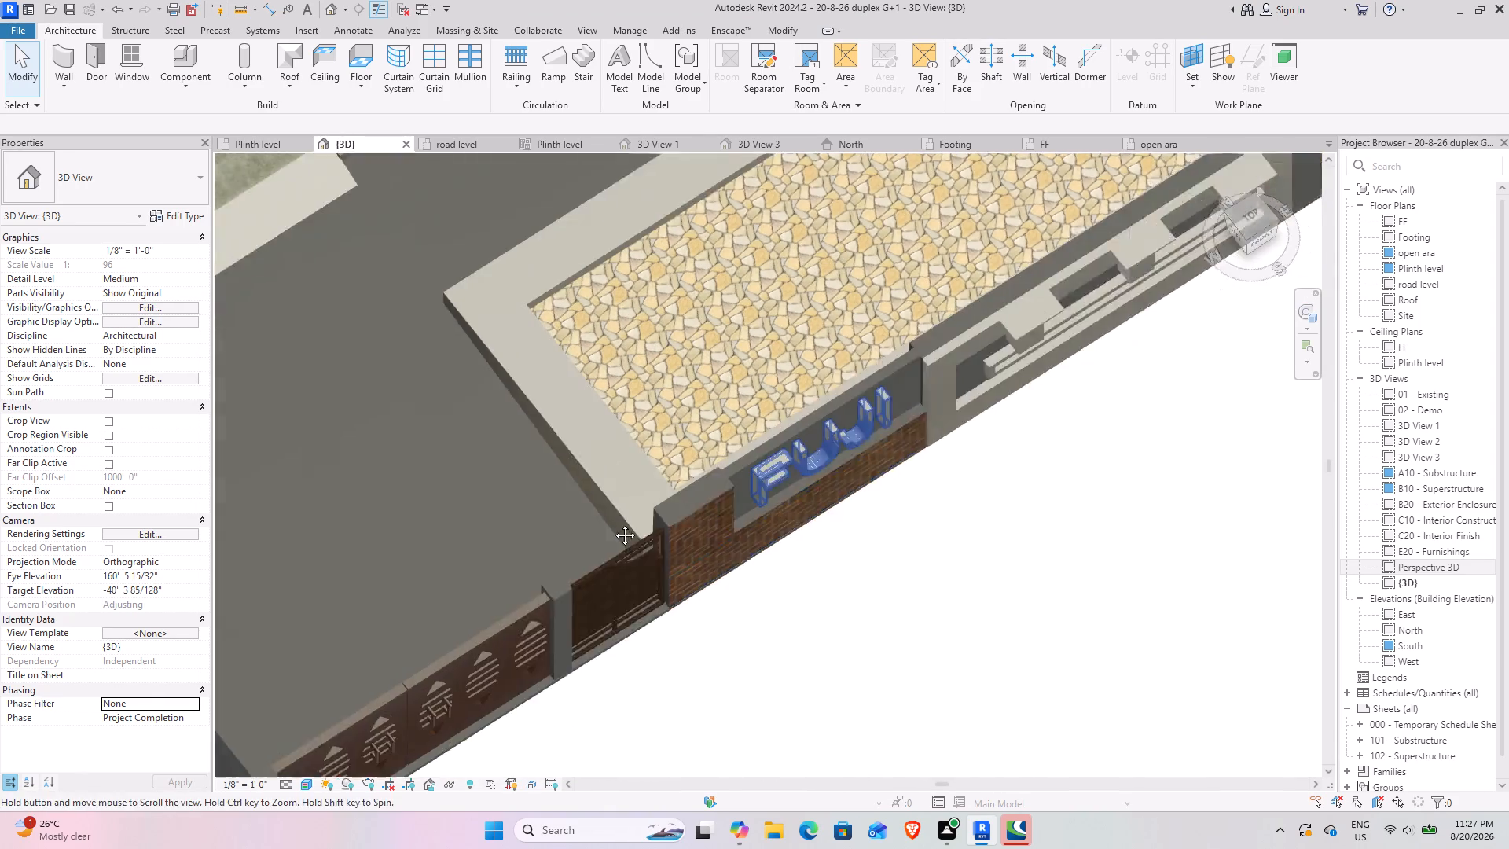
{"action": "middle_click_drag", "start_coordinate": [613, 524], "coordinate": [567, 533]}
{"action": "middle_click_drag", "start_coordinate": [546, 478], "coordinate": [404, 507], "text": "shift"}
{"action": "middle_click_drag", "start_coordinate": [462, 524], "coordinate": [670, 351]}
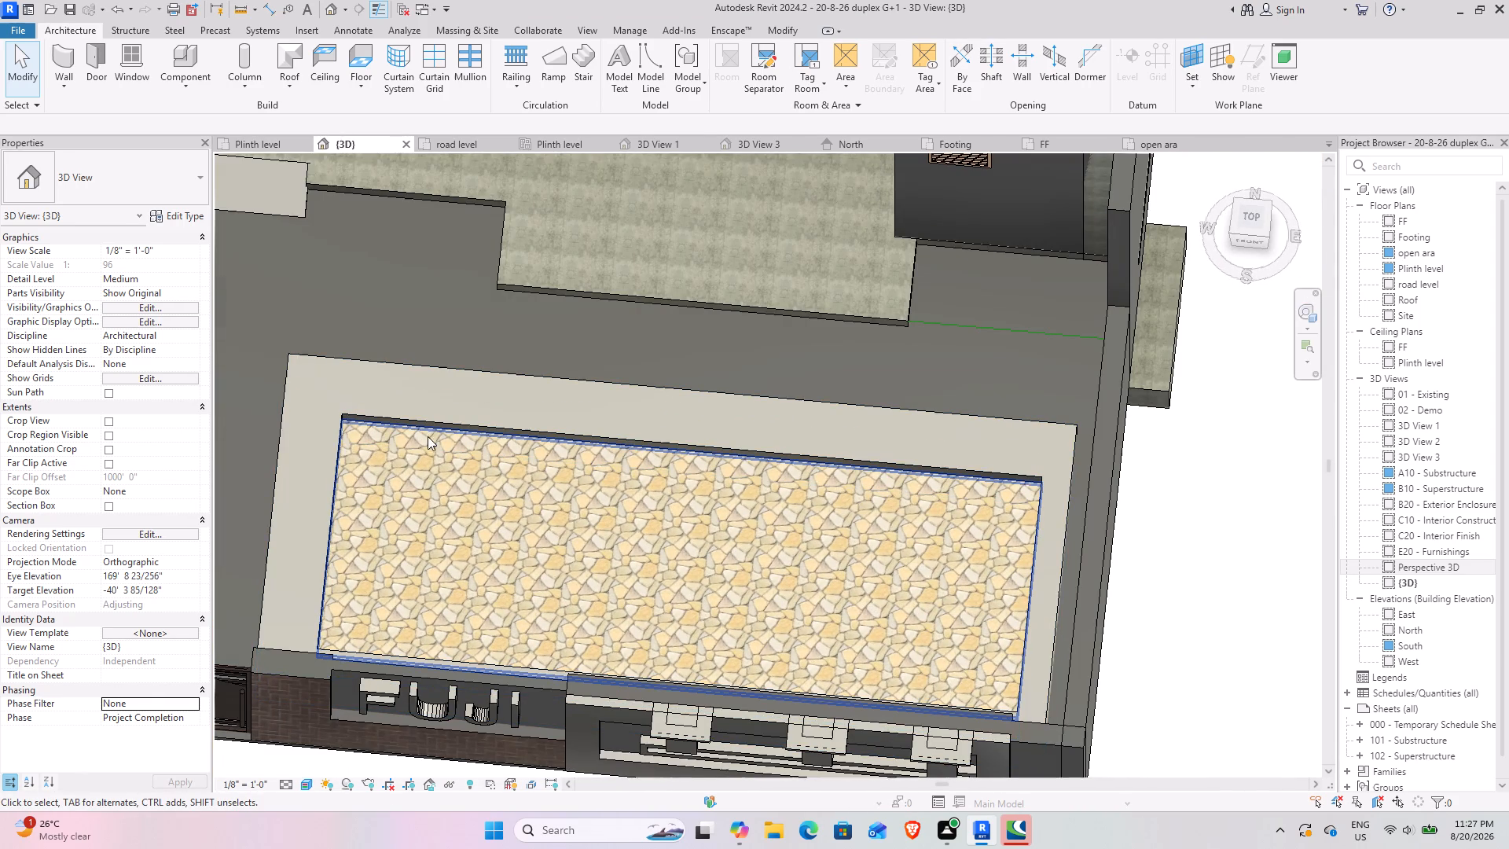
Open the sand material of the Finish 1 layer in the planter floor's type structure.
{"action": "left_click", "coordinate": [436, 434]}
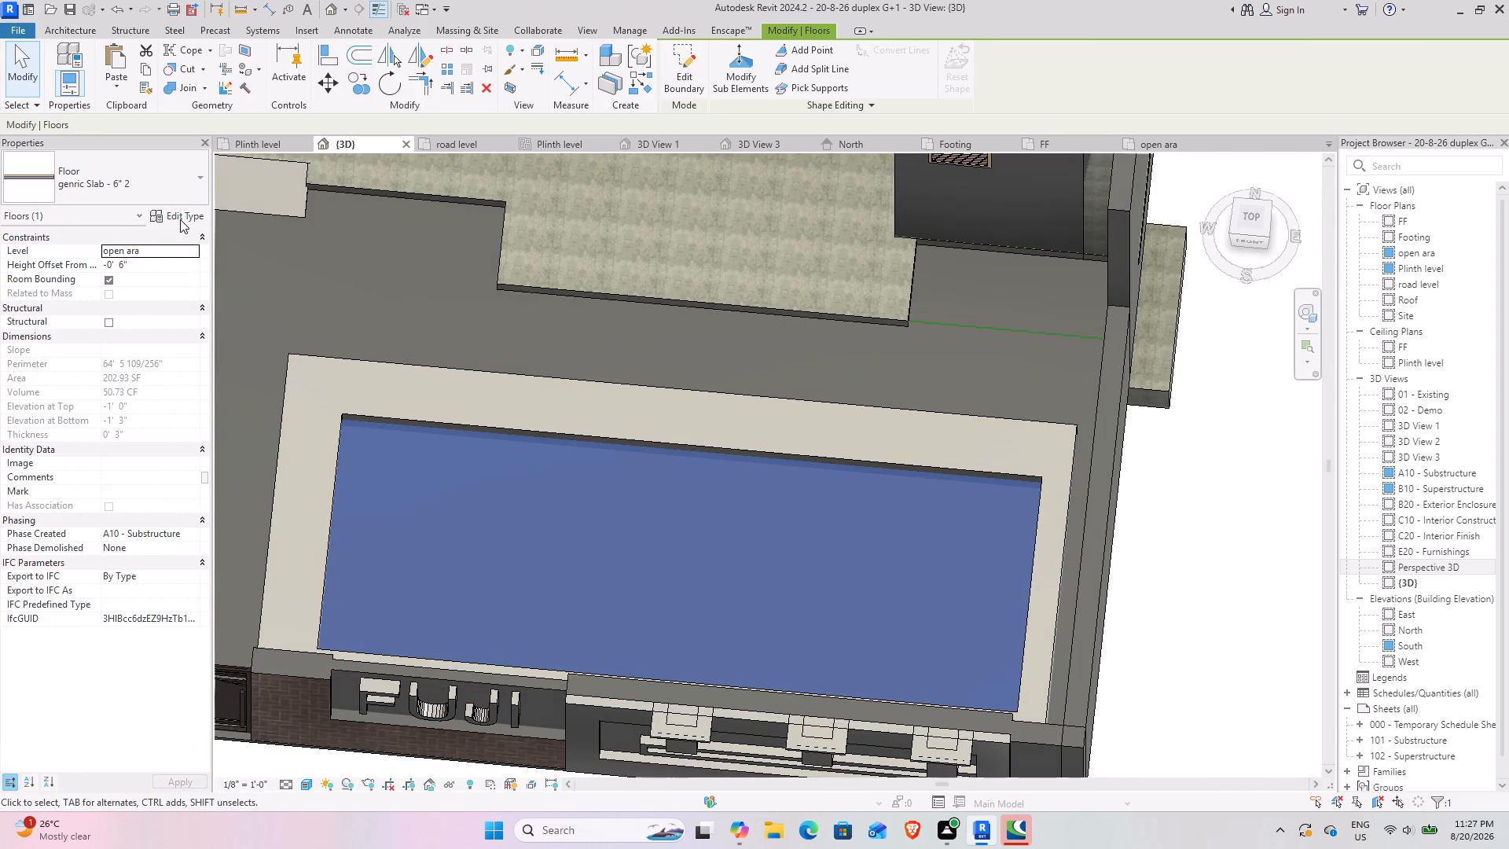
{"action": "left_click", "coordinate": [180, 219]}
{"action": "left_click", "coordinate": [961, 357]}
{"action": "left_click", "coordinate": [946, 350]}
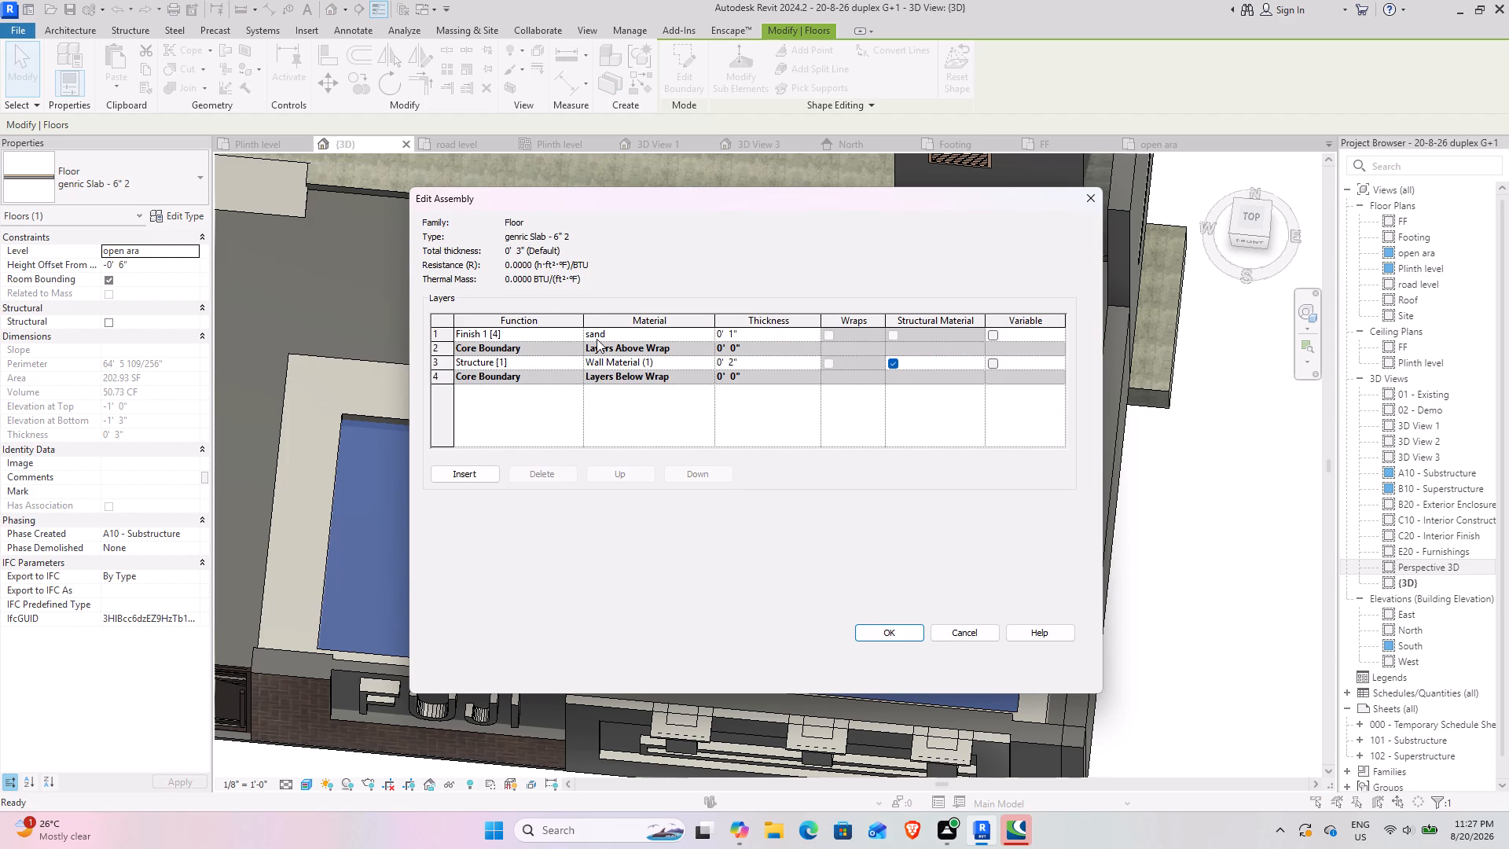
{"action": "double_click", "coordinate": [709, 329]}
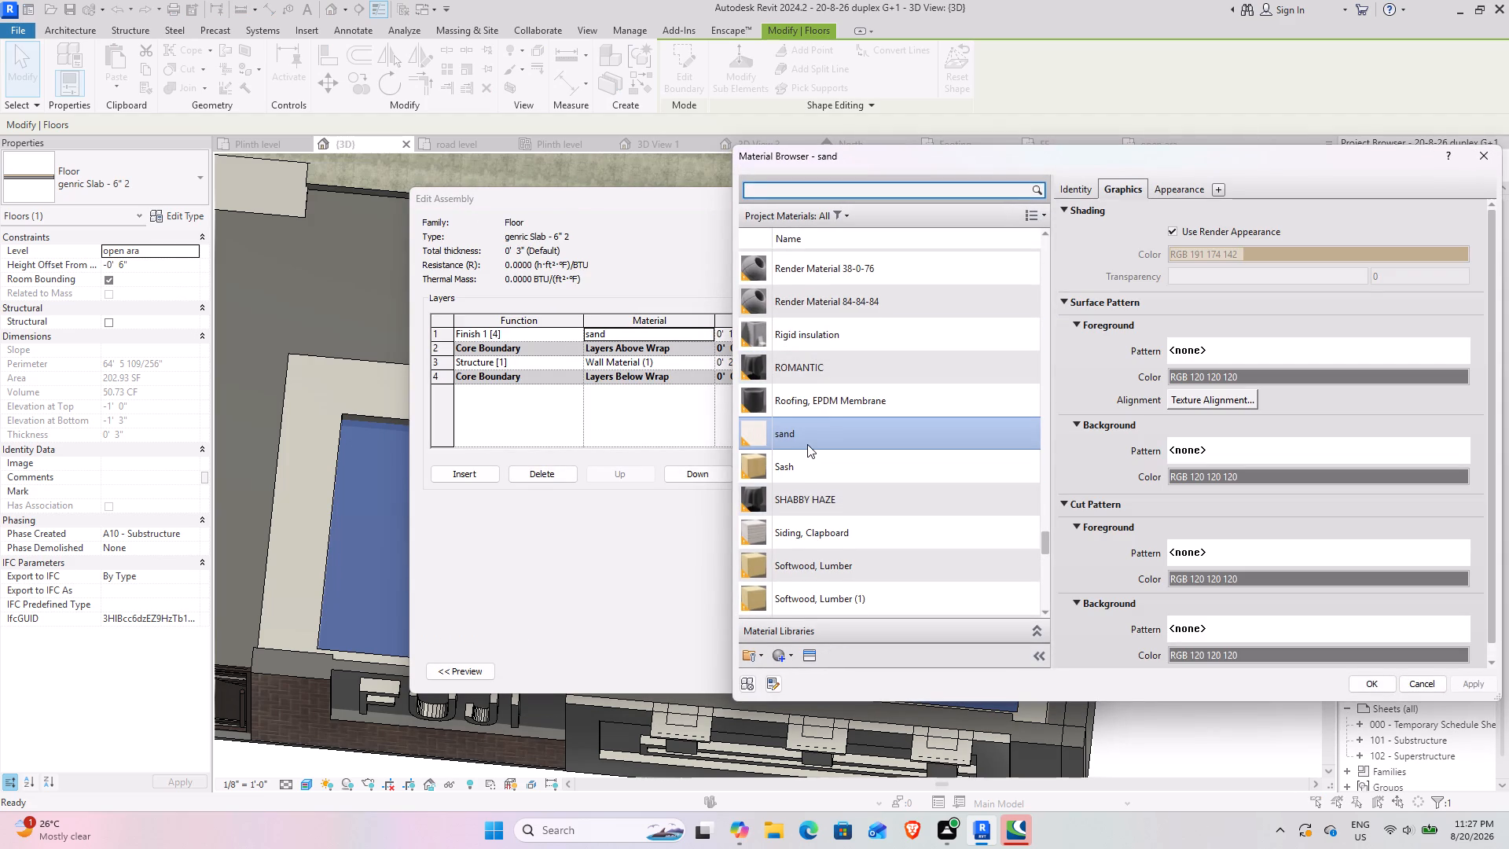
Look through the project materials for a suitable planter finish, keeping sand as the selected material.
{"action": "scroll", "coordinate": [807, 444], "scroll_direction": "down", "scroll_amount": 4}
{"action": "scroll", "coordinate": [807, 444], "scroll_direction": "up", "scroll_amount": 7}
{"action": "scroll", "coordinate": [791, 297], "scroll_direction": "up", "scroll_amount": 4}
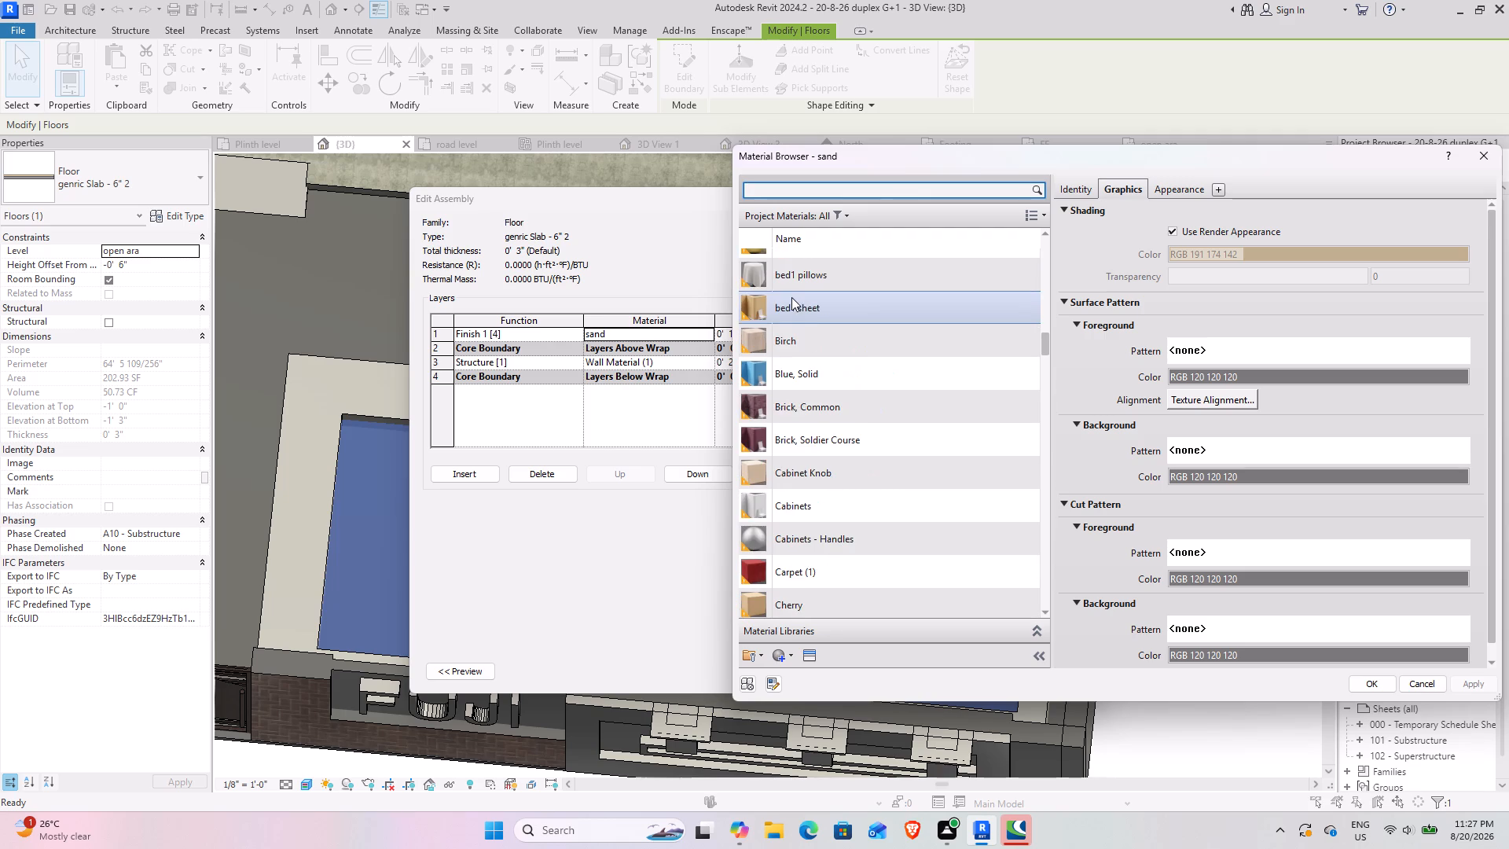
{"action": "scroll", "coordinate": [809, 391], "scroll_direction": "down", "scroll_amount": 9}
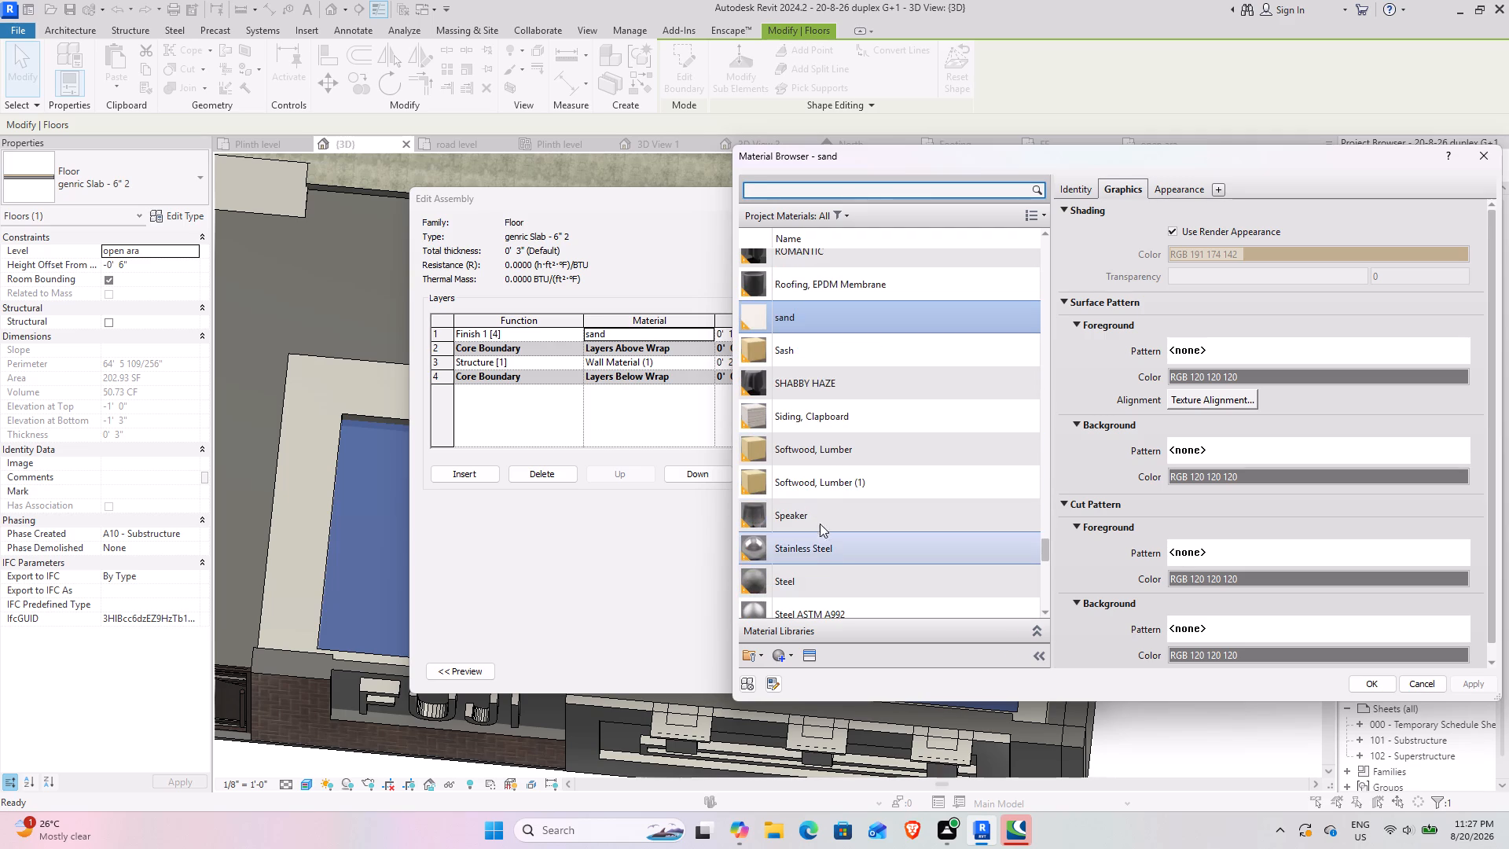
{"action": "scroll", "coordinate": [814, 504], "scroll_direction": "up", "scroll_amount": 1}
{"action": "scroll", "coordinate": [832, 495], "scroll_direction": "down", "scroll_amount": 2}
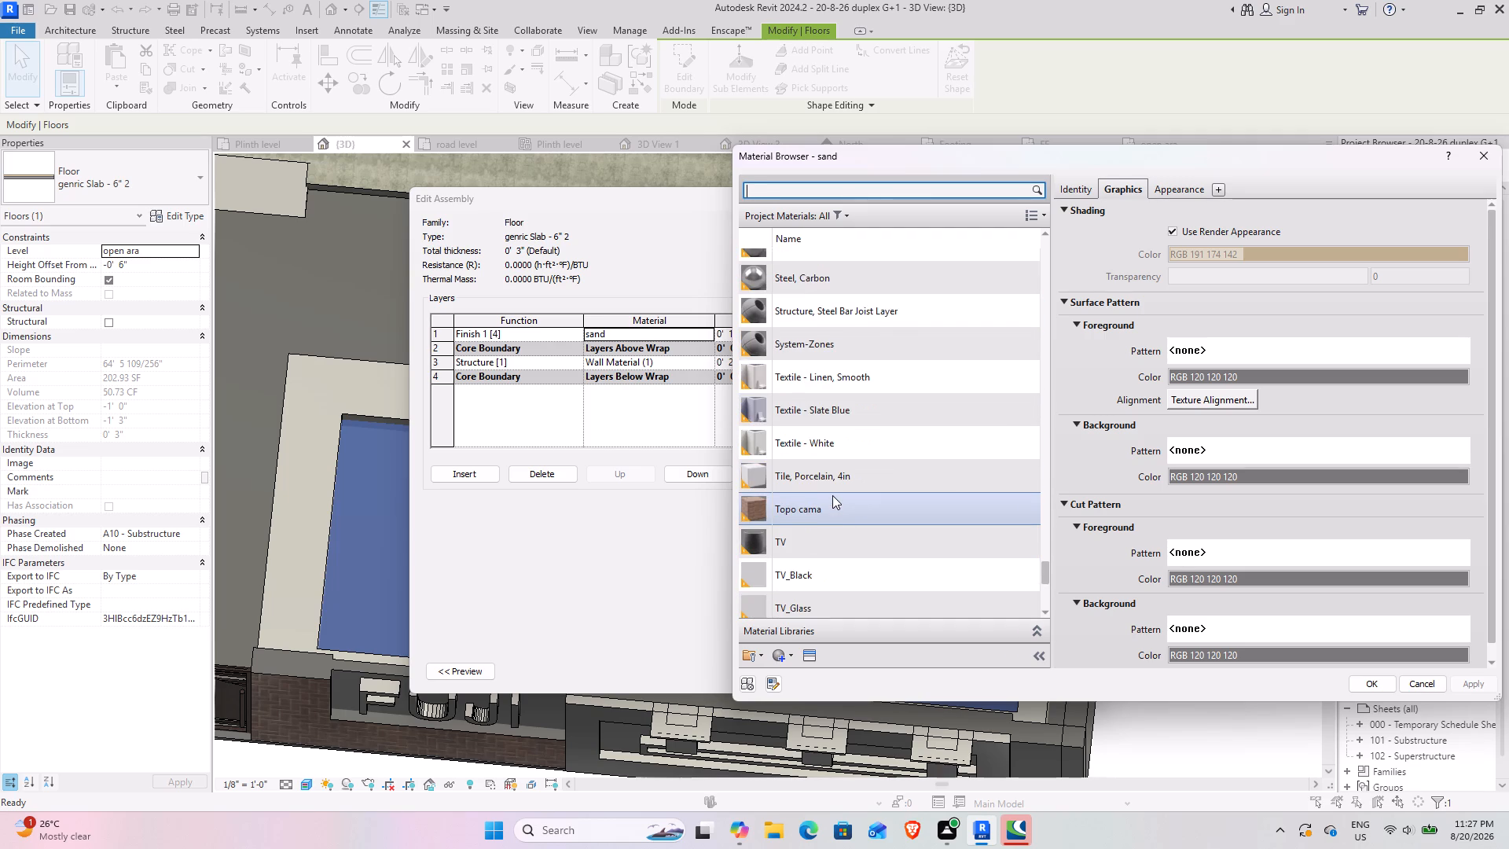
{"action": "scroll", "coordinate": [832, 495], "scroll_direction": "down", "scroll_amount": 3}
{"action": "left_click", "coordinate": [832, 495]}
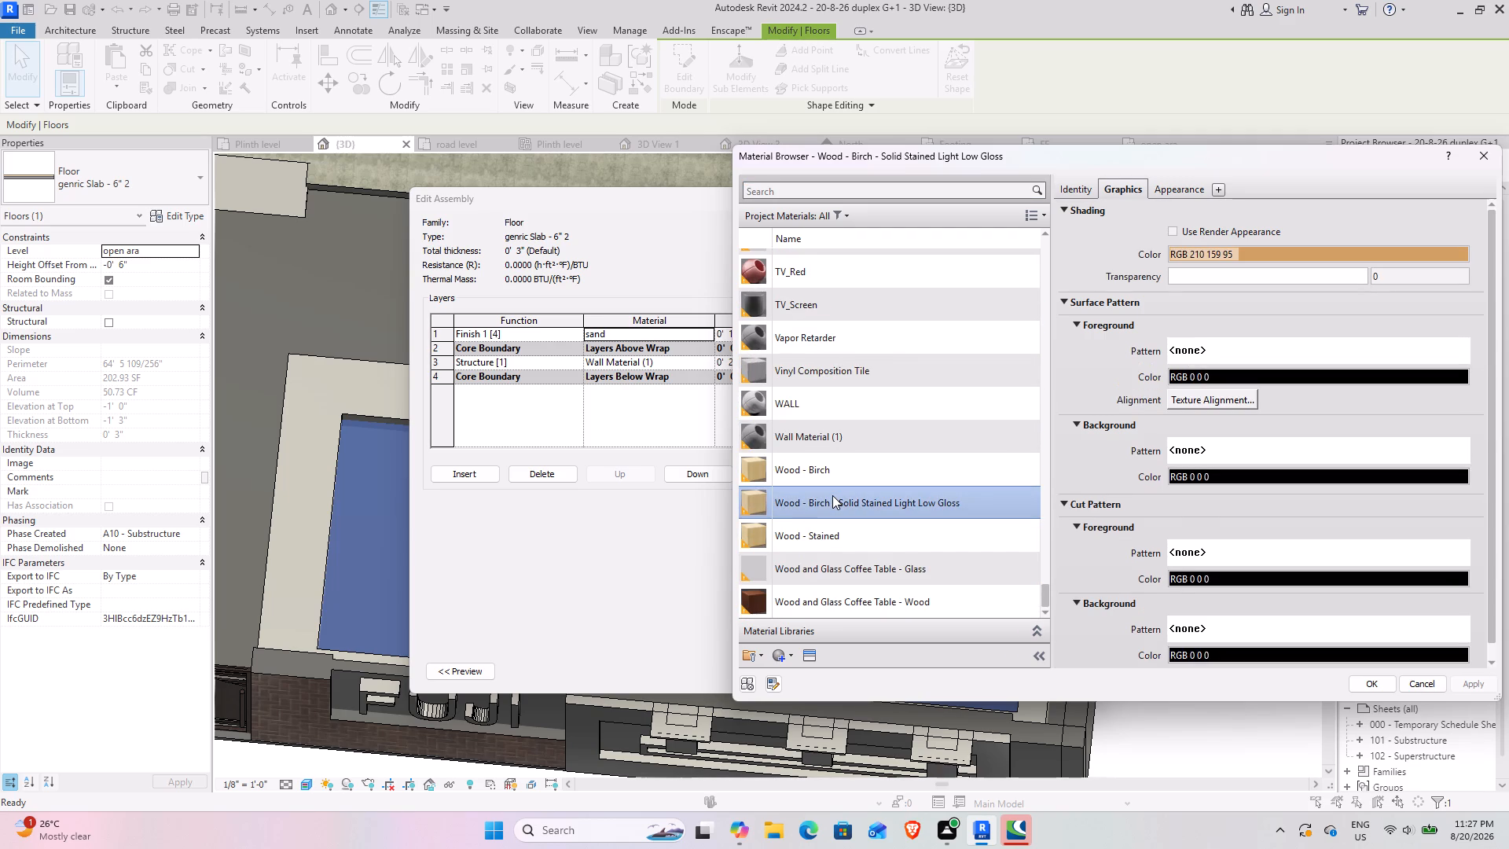
{"action": "key", "text": "s"}
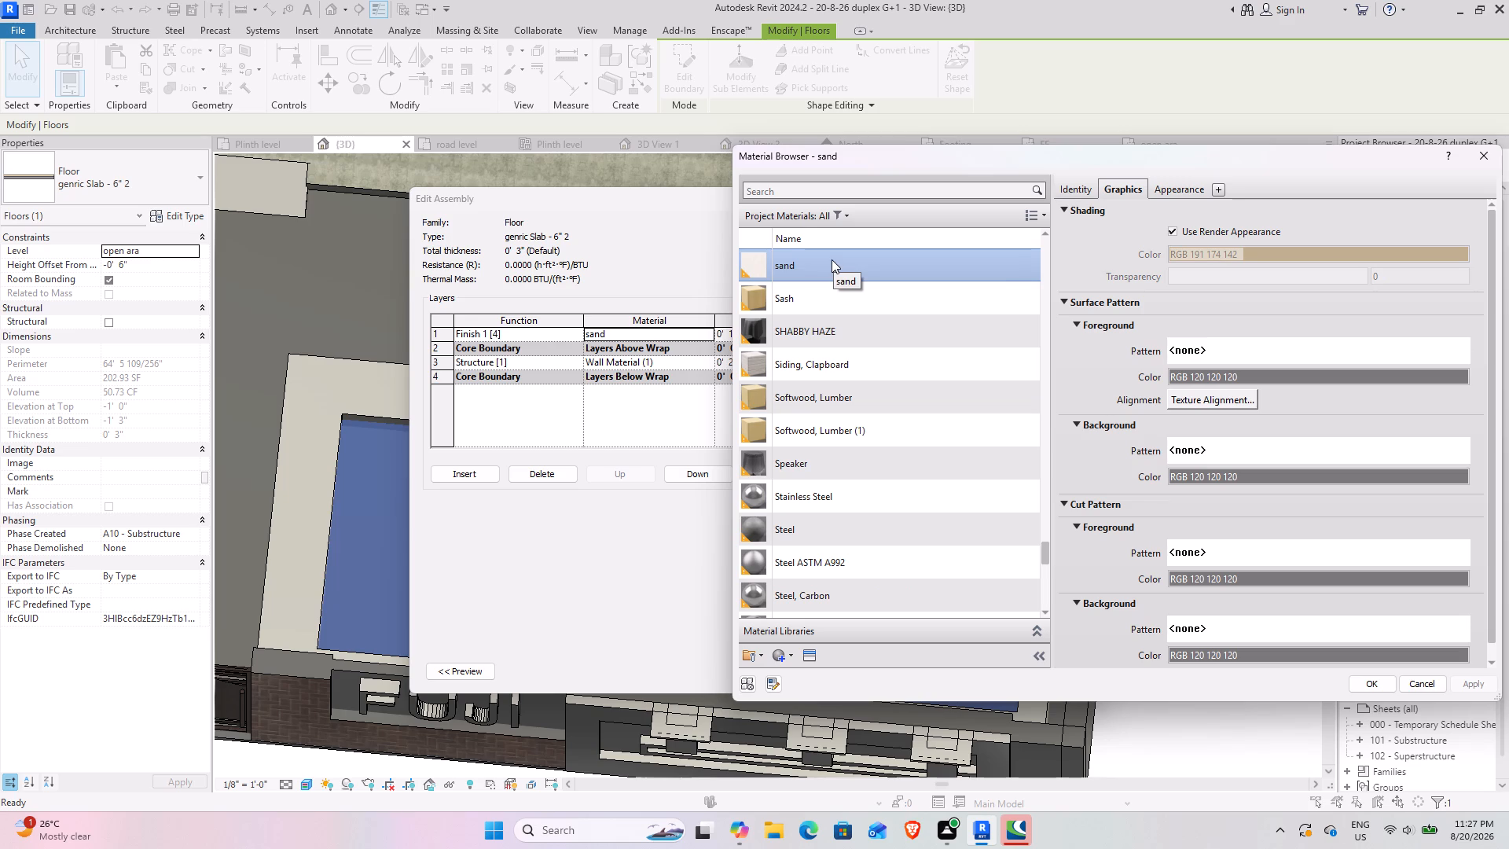
{"action": "left_click", "coordinate": [832, 259]}
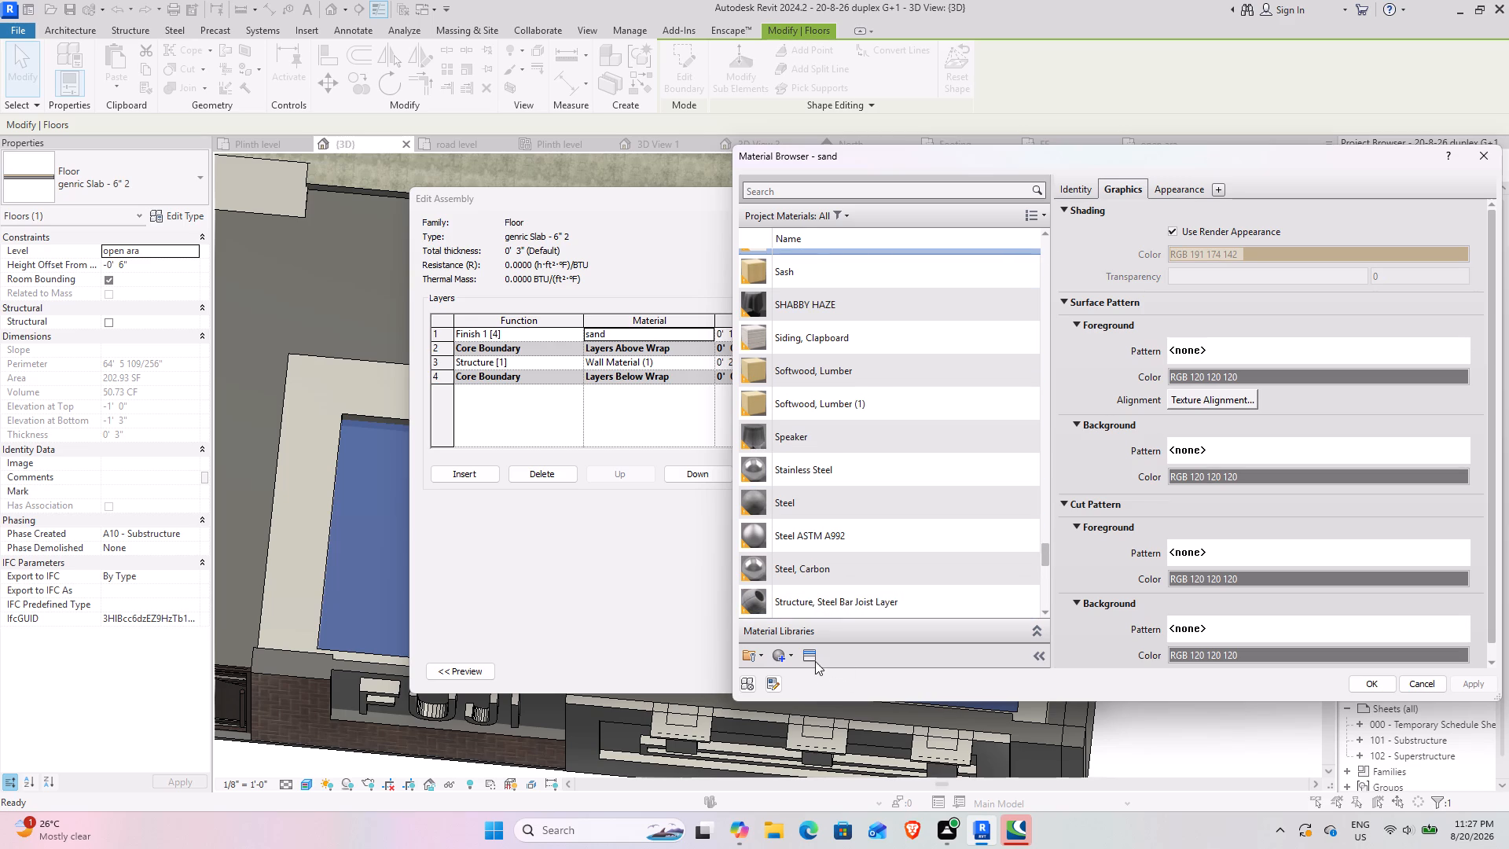
{"action": "scroll", "coordinate": [826, 421], "scroll_direction": "up", "scroll_amount": 5}
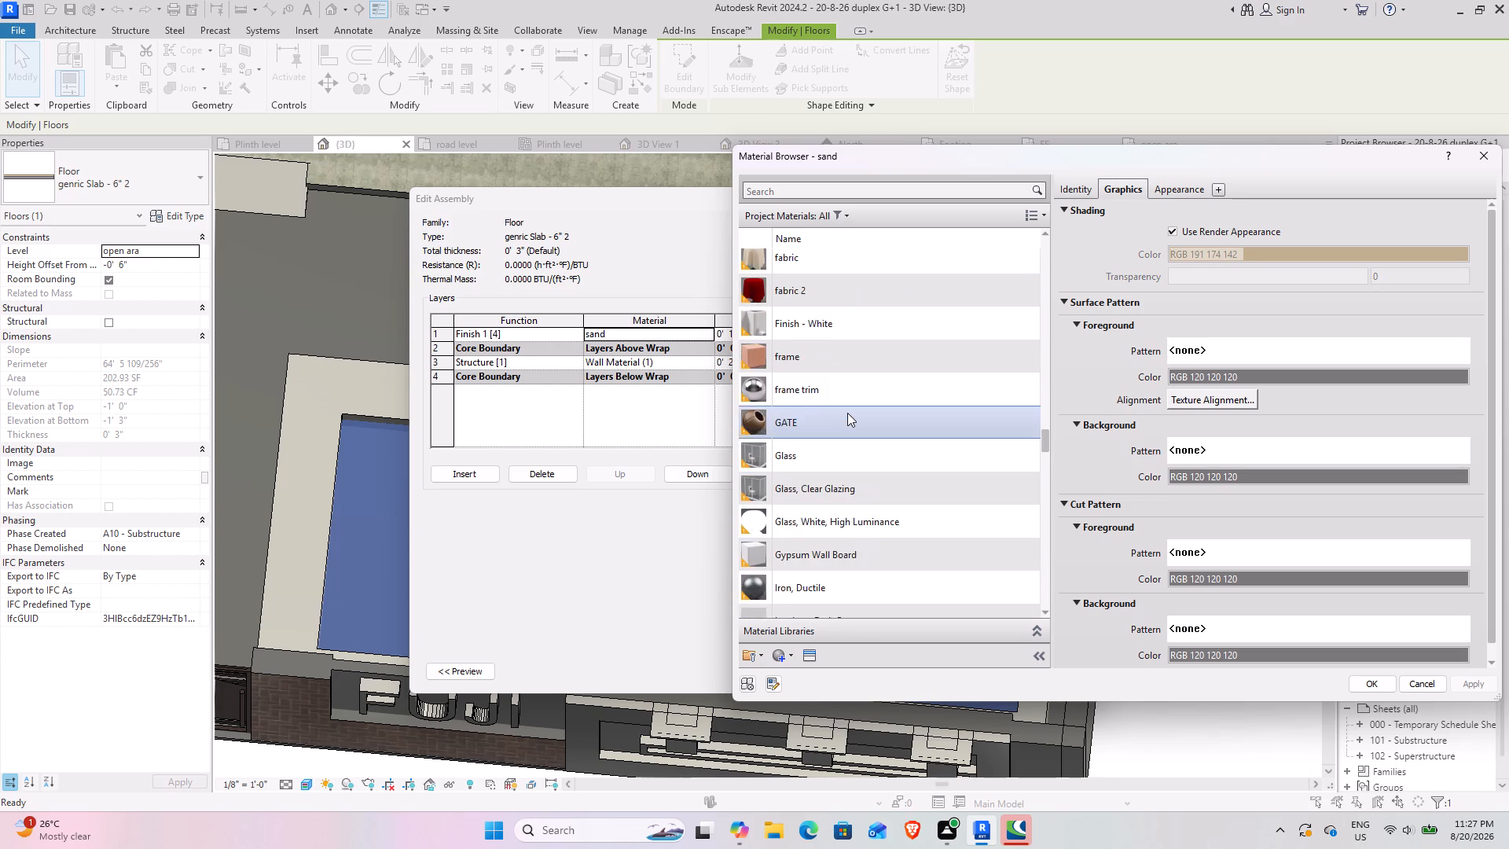
{"action": "scroll", "coordinate": [847, 413], "scroll_direction": "up", "scroll_amount": 16}
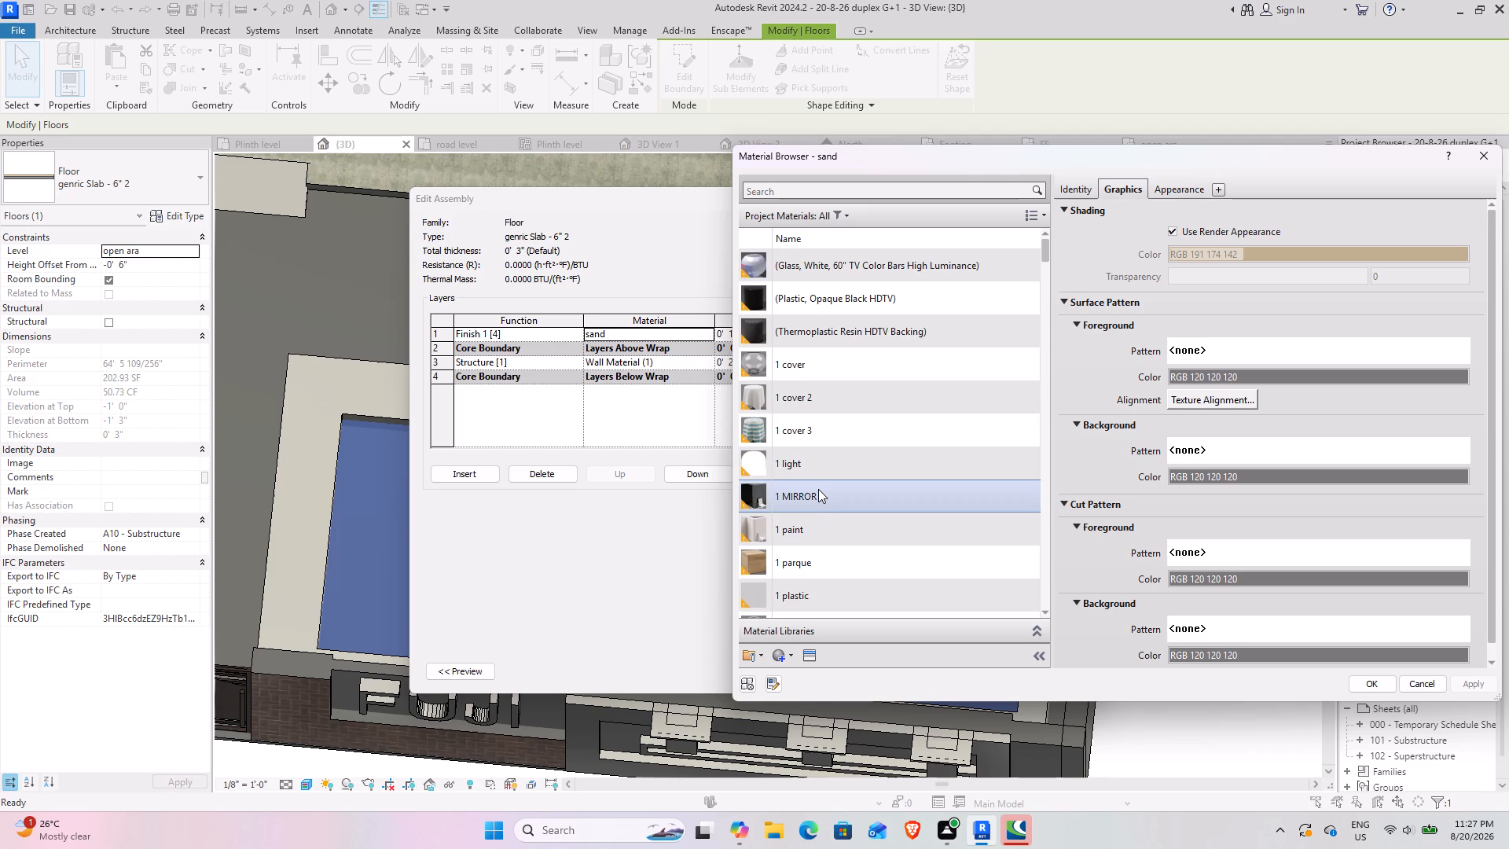
{"action": "scroll", "coordinate": [818, 489], "scroll_direction": "down", "scroll_amount": 15}
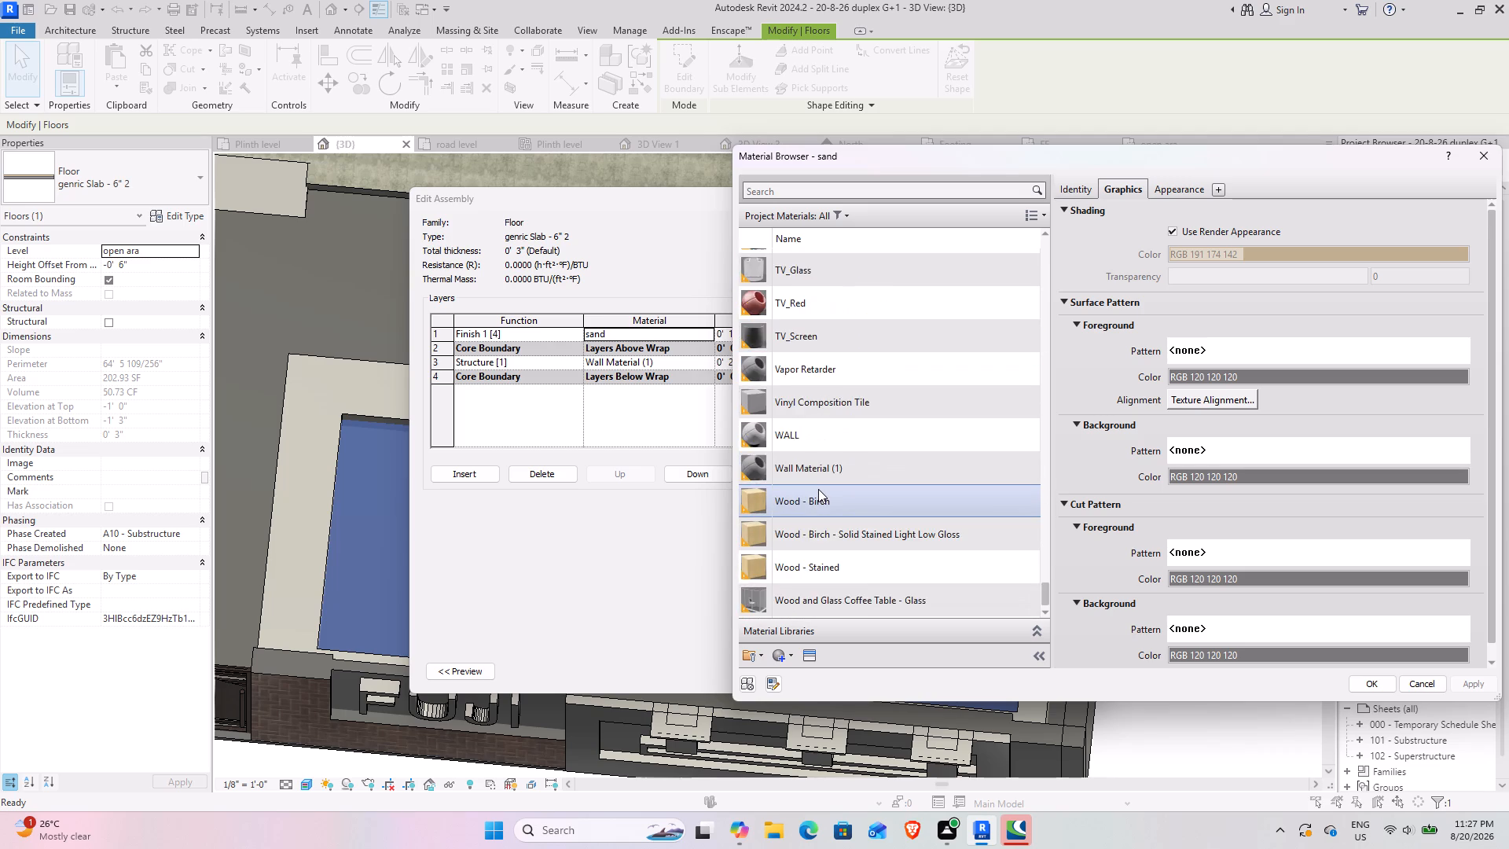
{"action": "scroll", "coordinate": [818, 489], "scroll_direction": "up", "scroll_amount": 1}
{"action": "scroll", "coordinate": [956, 479], "scroll_direction": "up", "scroll_amount": 1}
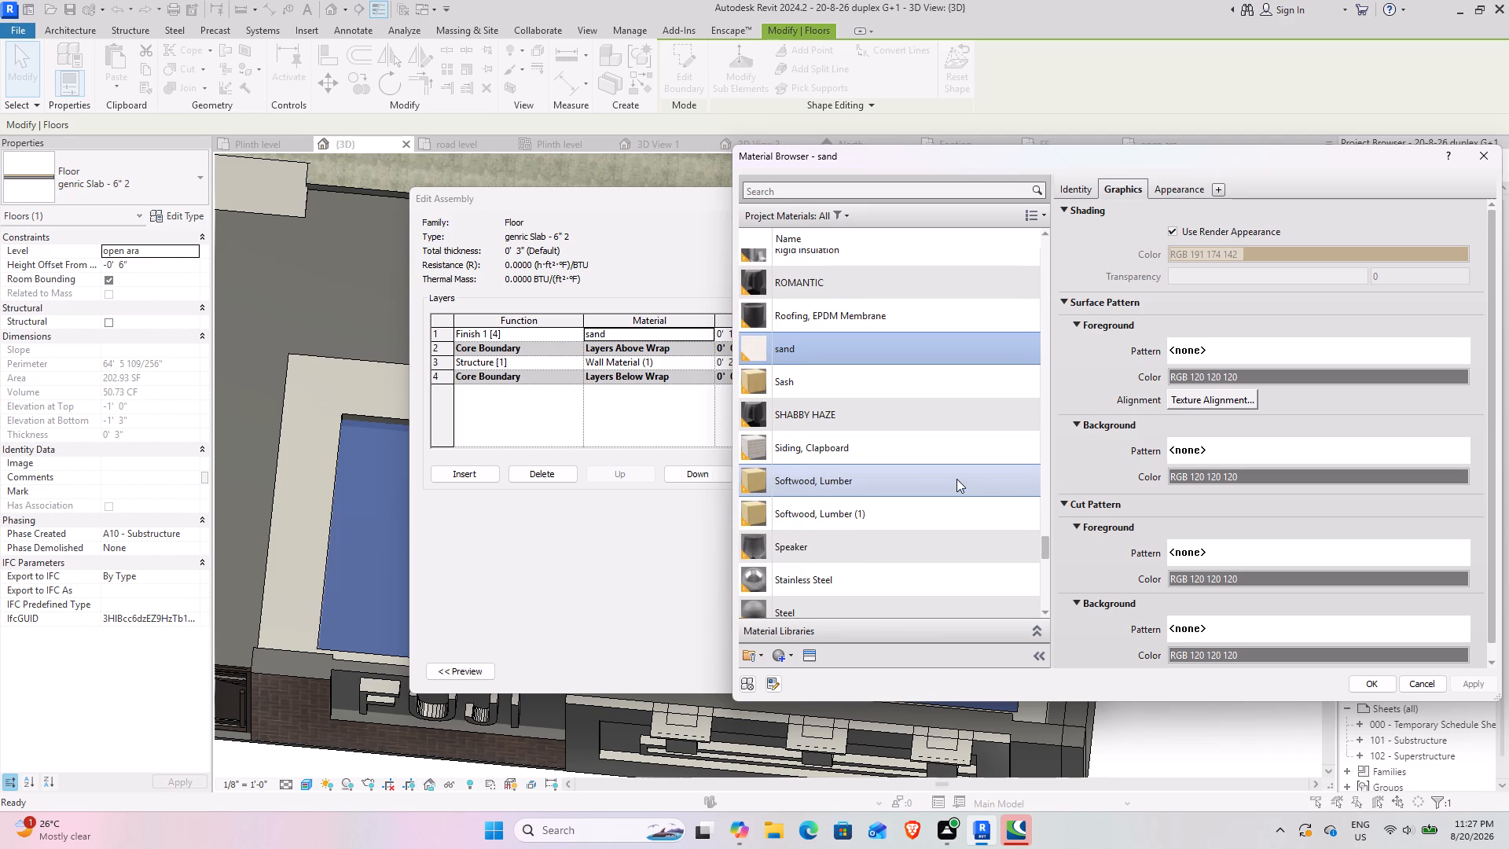
Open the asset browser for the sand material and browse the Appearance Library's Stone and Sitework categories.
{"action": "left_click", "coordinate": [812, 660]}
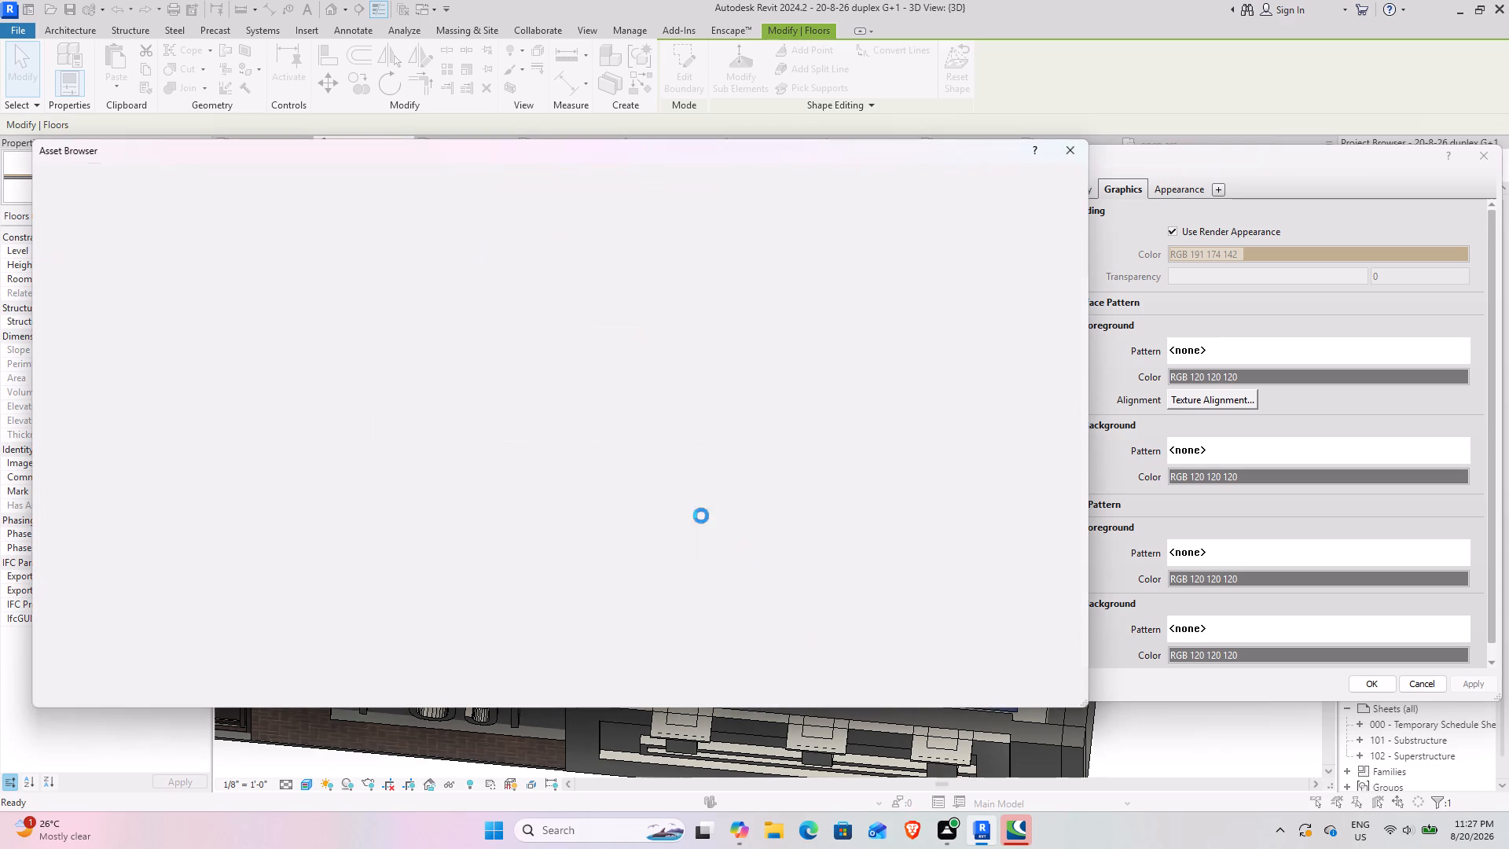
{"action": "double_click", "coordinate": [120, 264]}
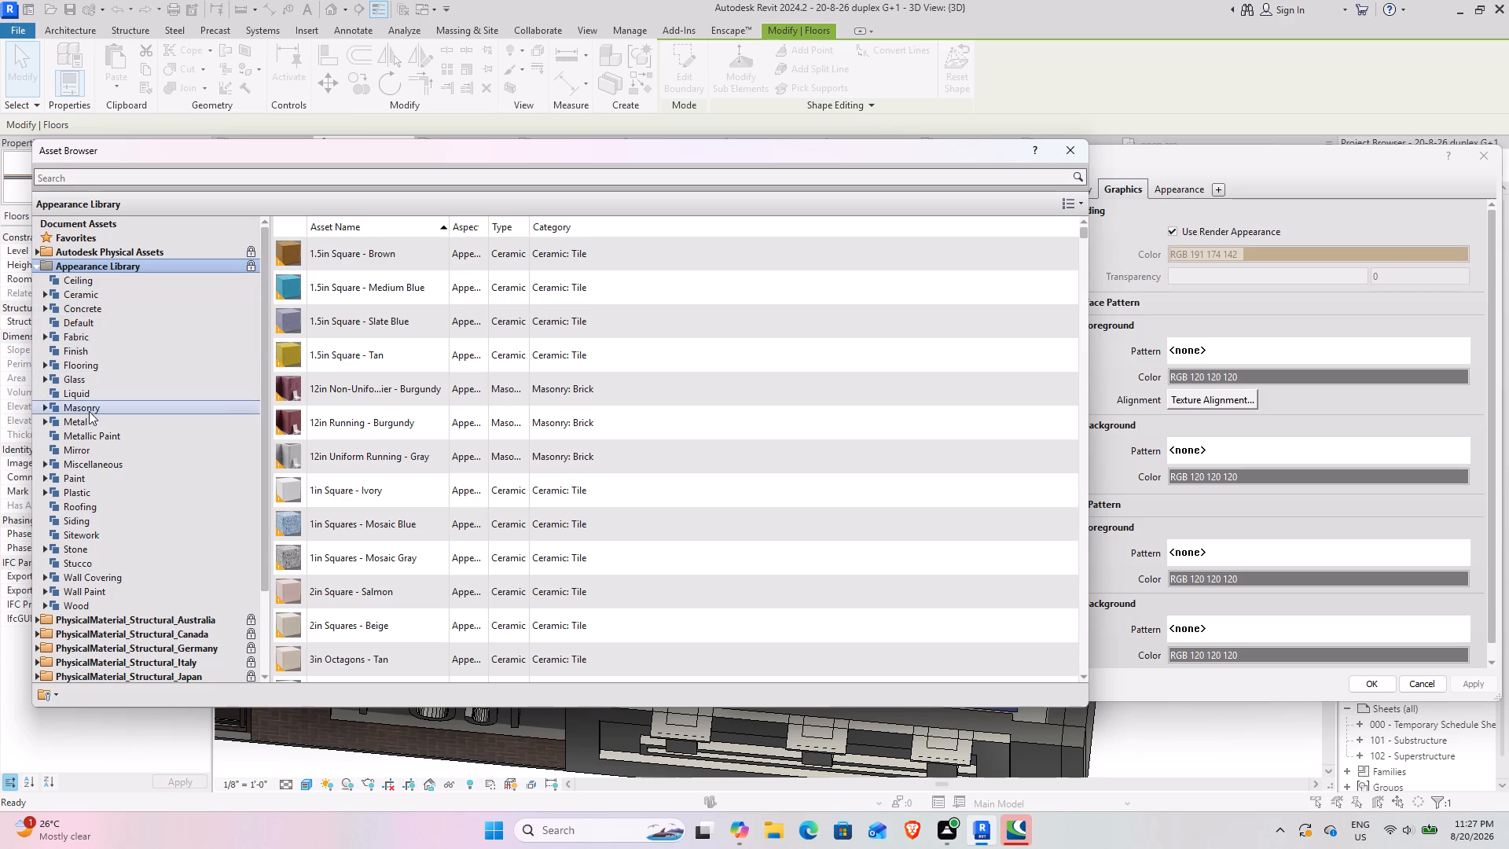
{"action": "left_click", "coordinate": [96, 540]}
{"action": "double_click", "coordinate": [99, 549]}
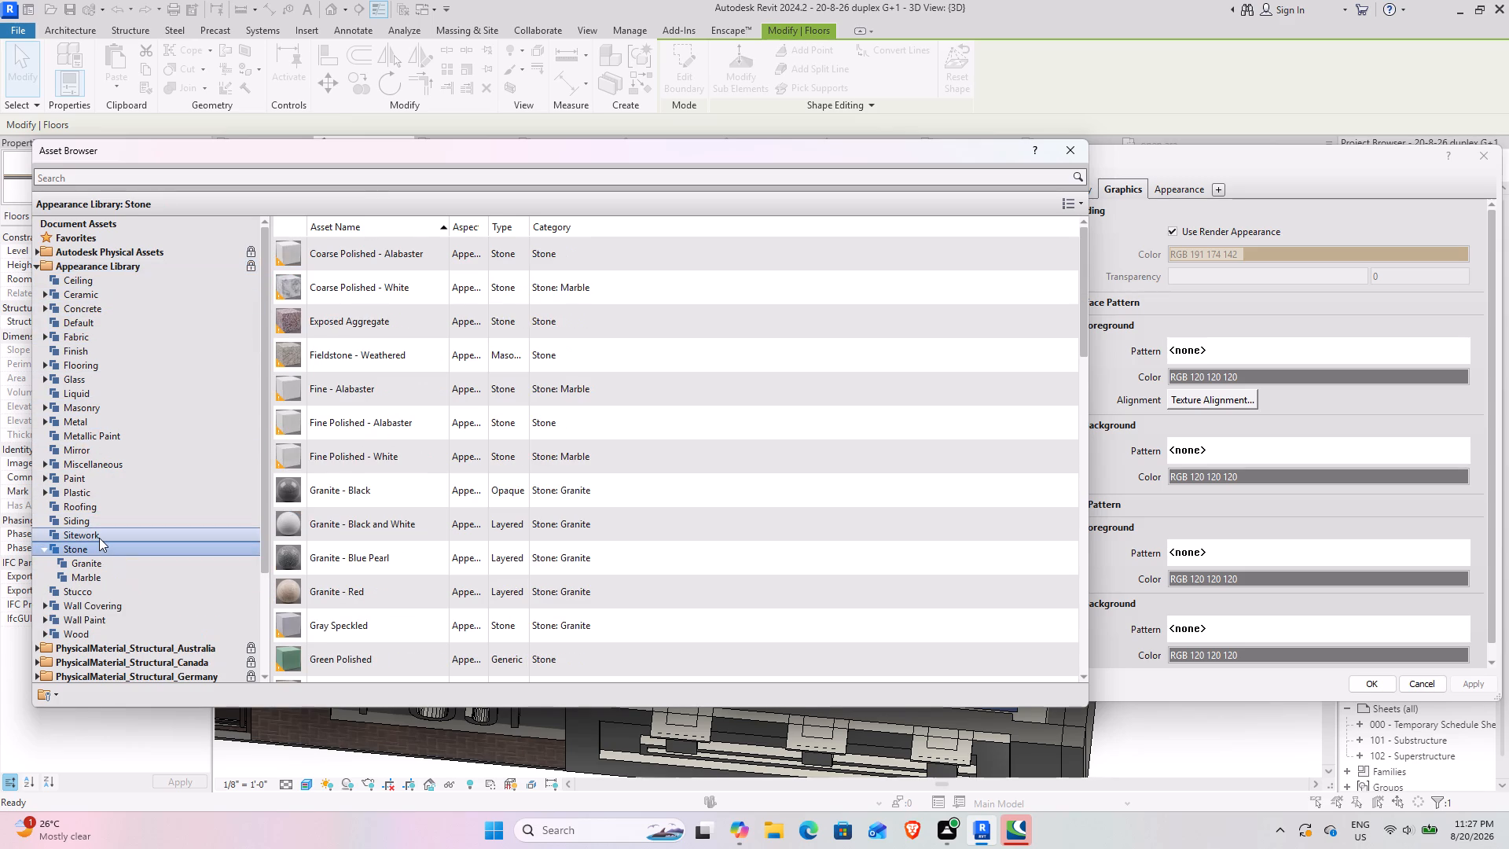
{"action": "double_click", "coordinate": [99, 538]}
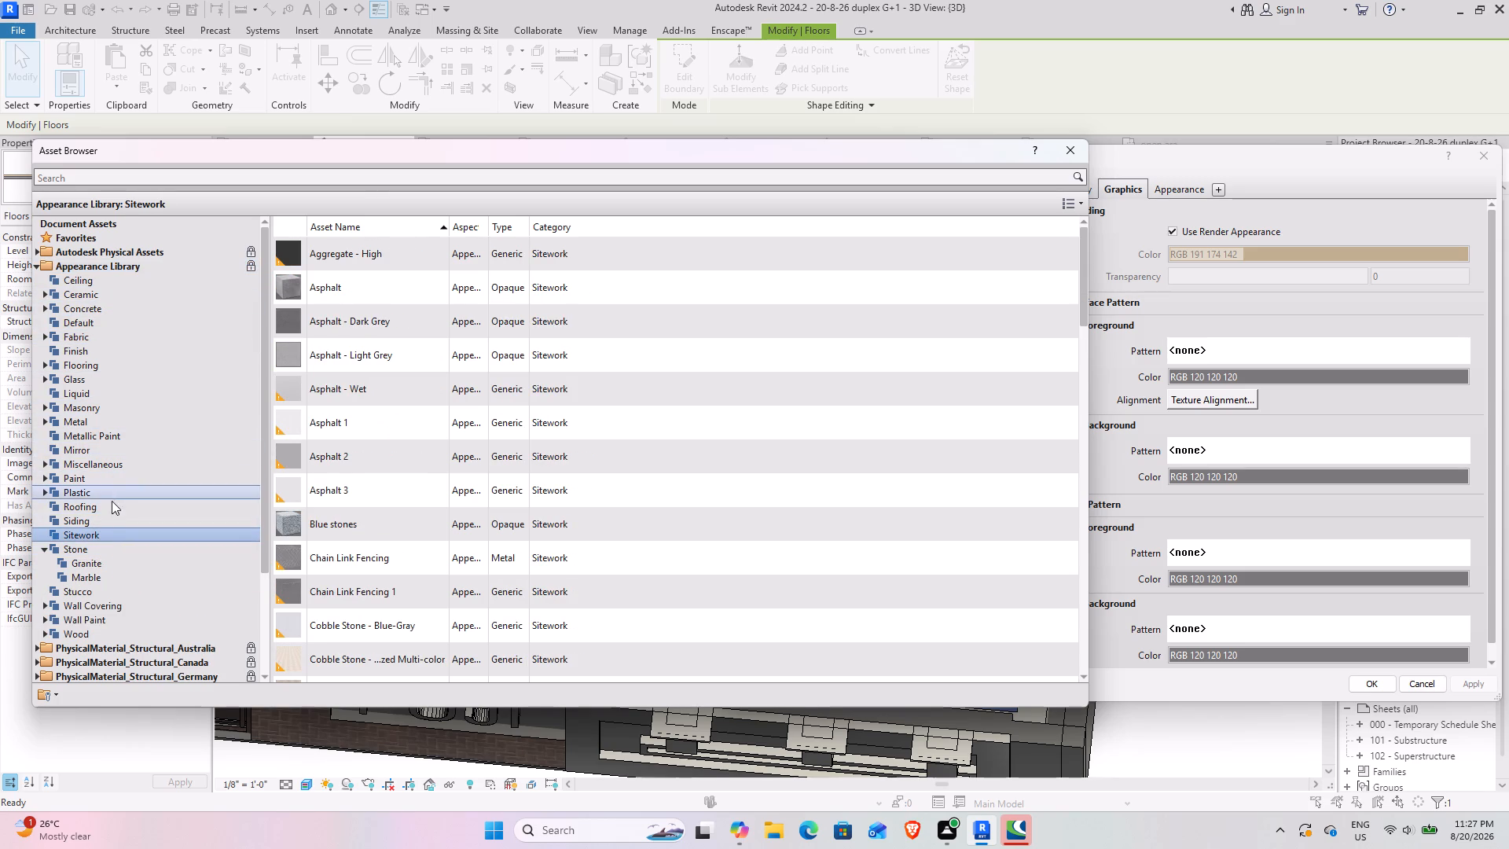
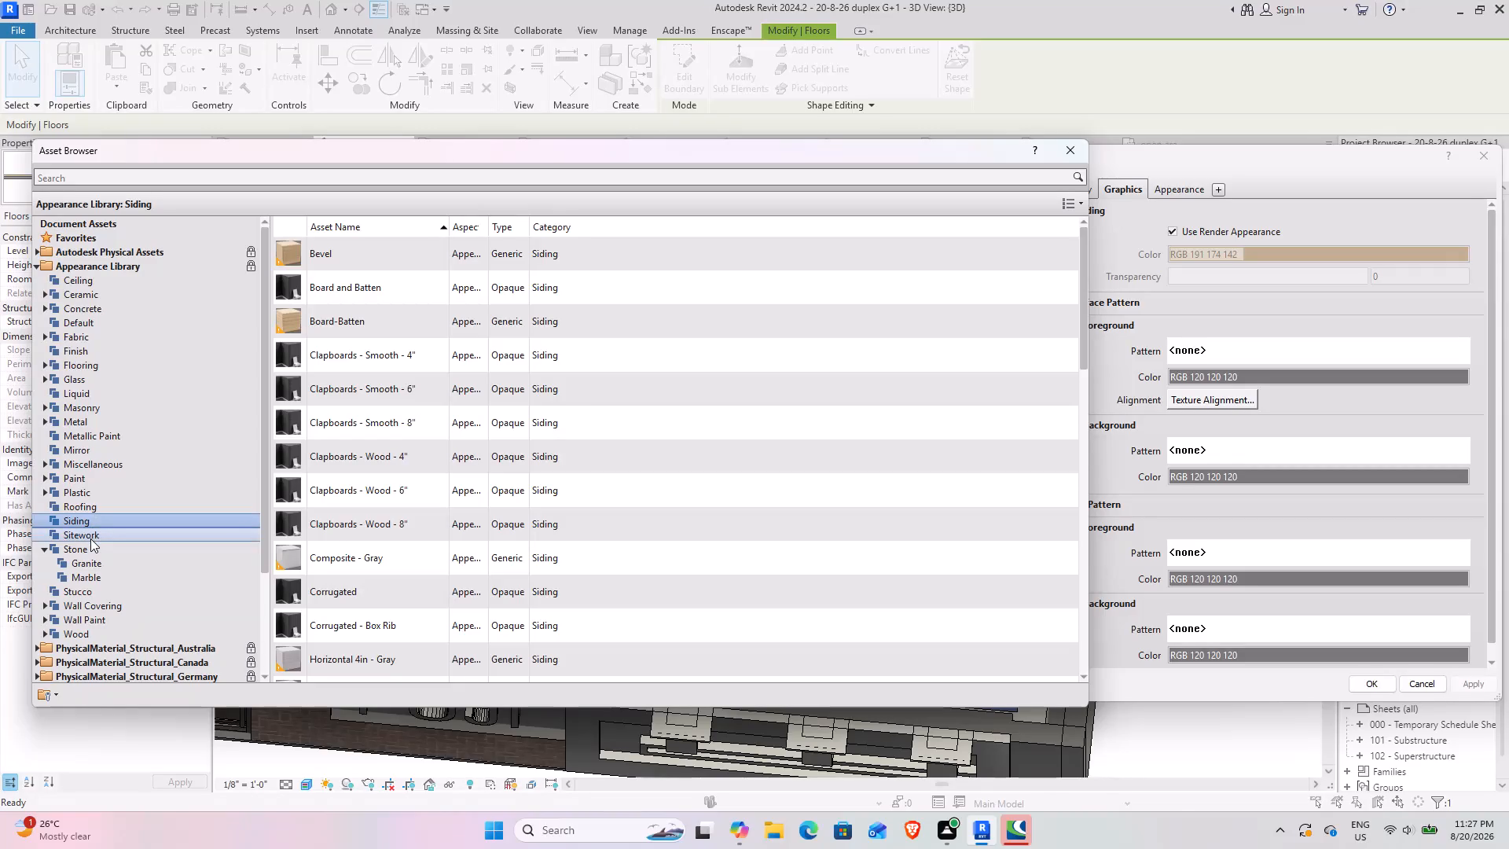
Replace the sand material's appearance with the Sitework asset Mulch - Brown and apply it to the planter floor's type structure.
{"action": "double_click", "coordinate": [90, 538]}
{"action": "scroll", "coordinate": [465, 436], "scroll_direction": "down", "scroll_amount": 2}
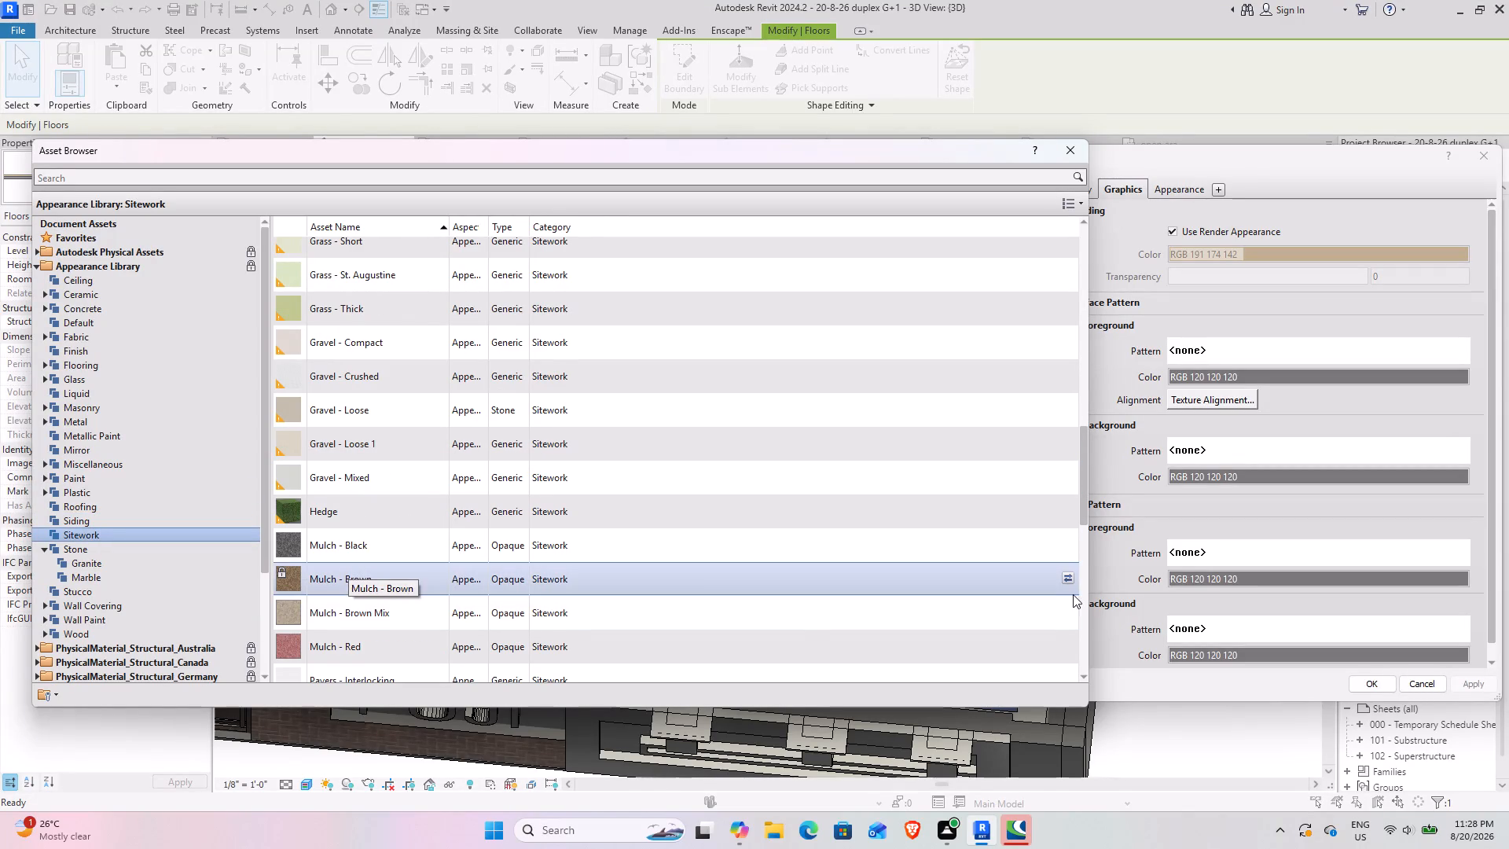
{"action": "left_click", "coordinate": [1070, 579]}
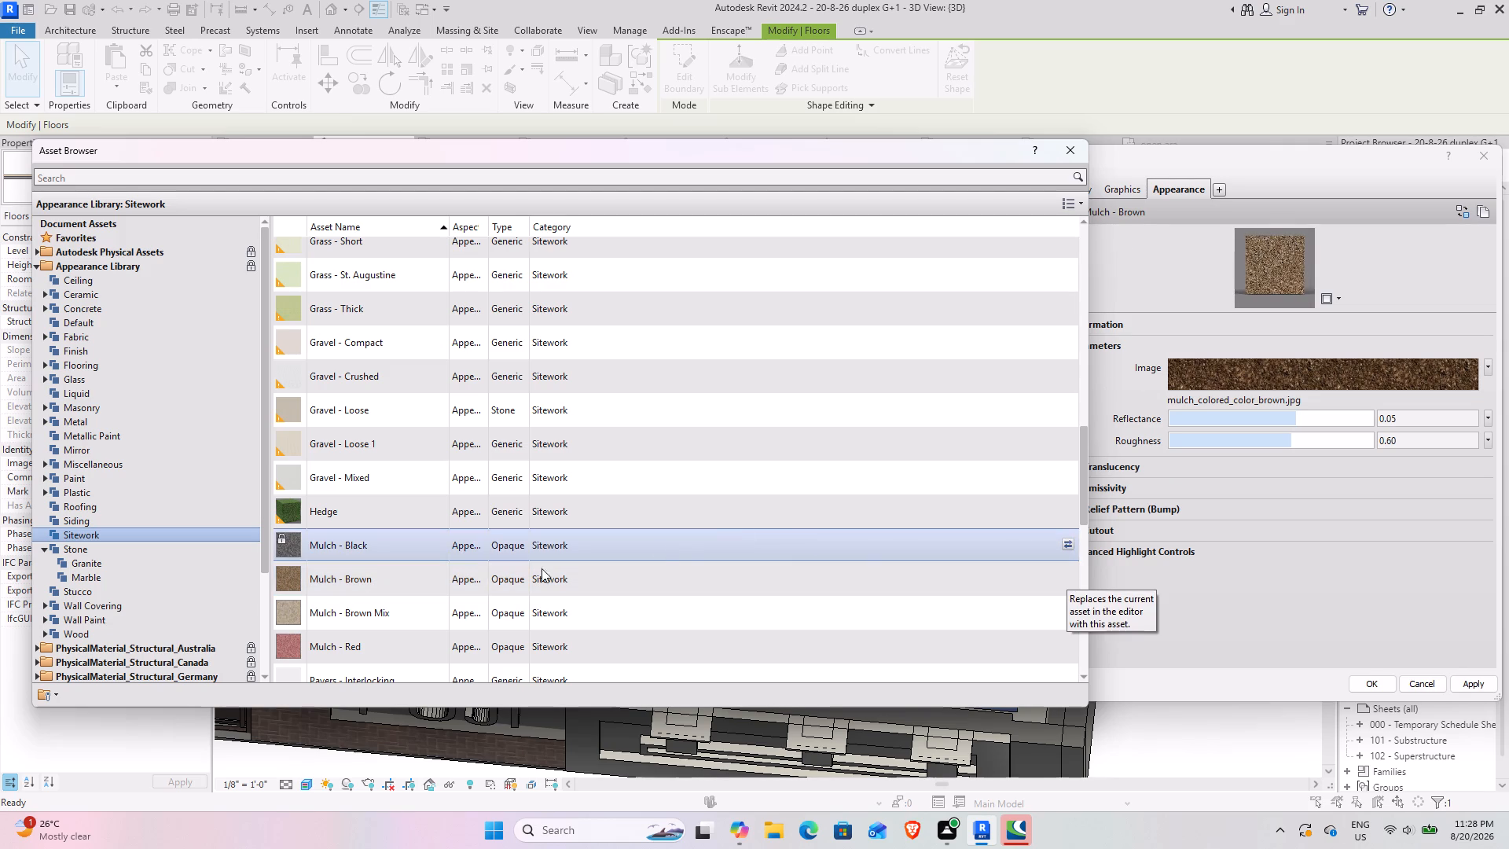
{"action": "left_click", "coordinate": [1064, 153]}
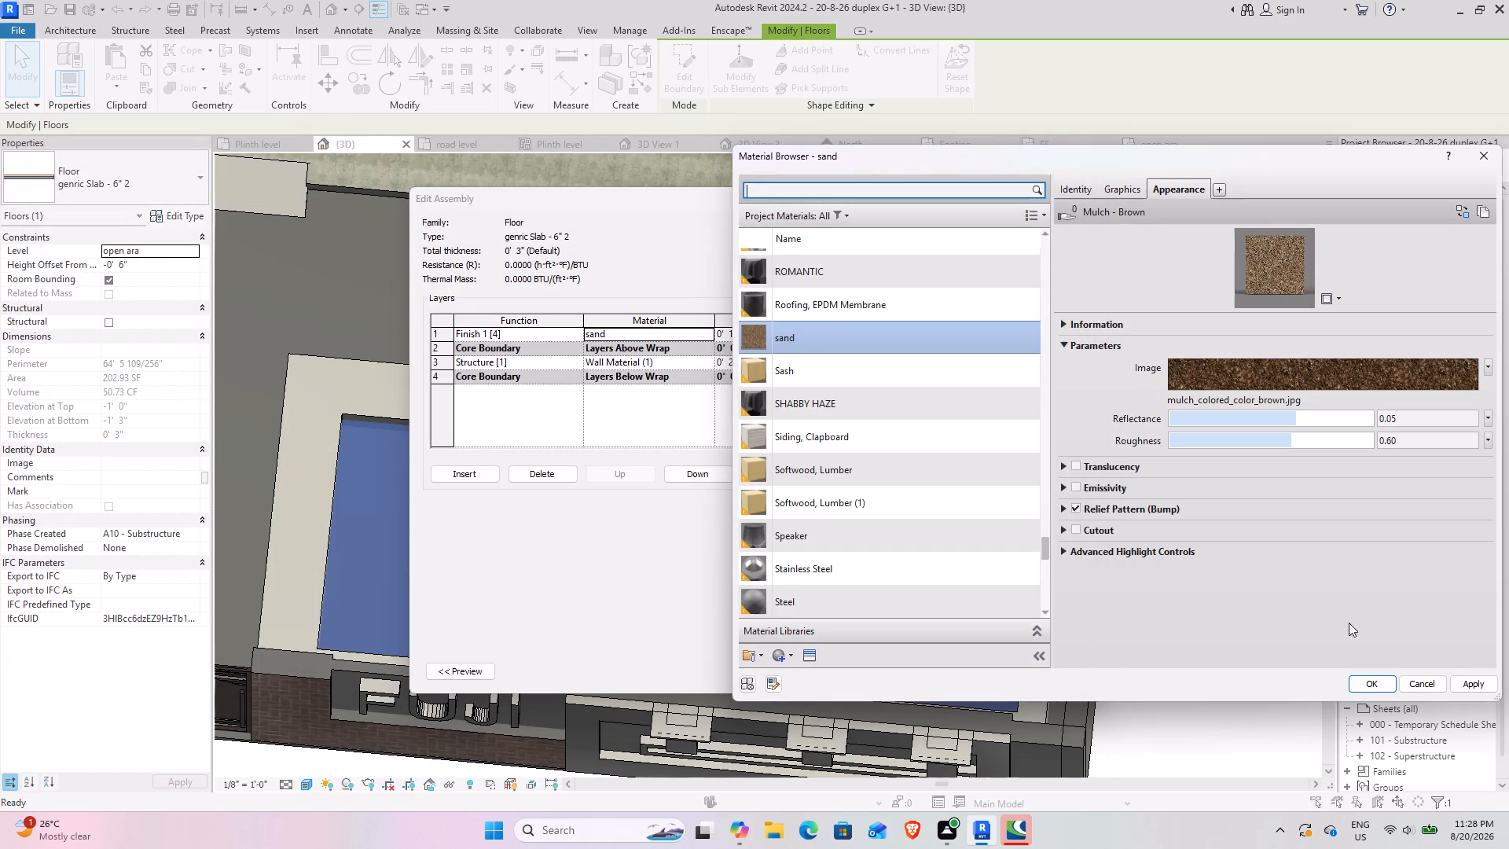
{"action": "left_click", "coordinate": [1130, 190]}
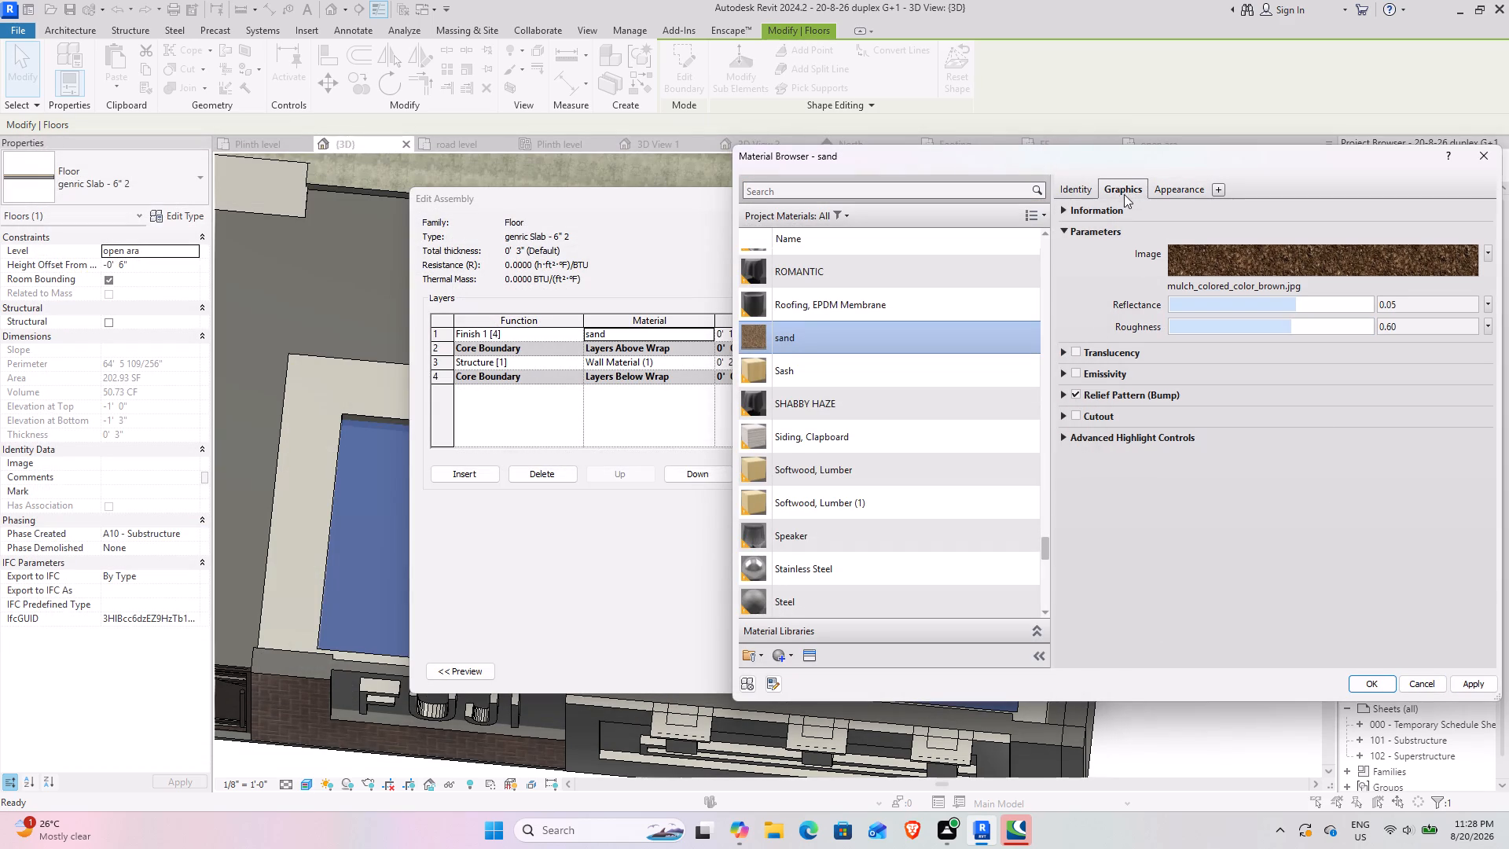
{"action": "left_click", "coordinate": [1478, 684]}
{"action": "left_click", "coordinate": [1358, 683]}
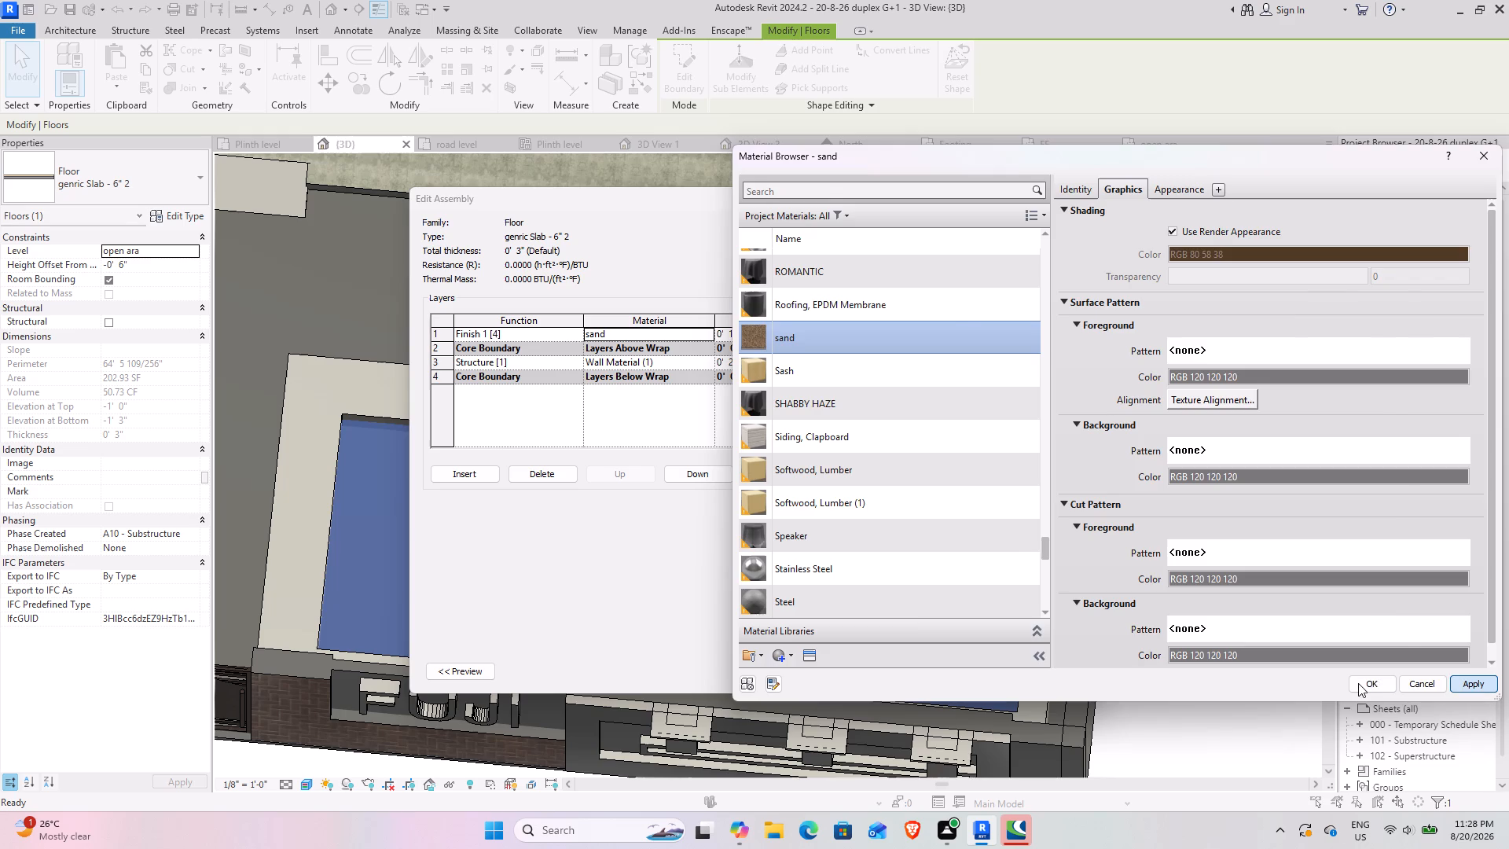
{"action": "left_click", "coordinate": [1364, 682]}
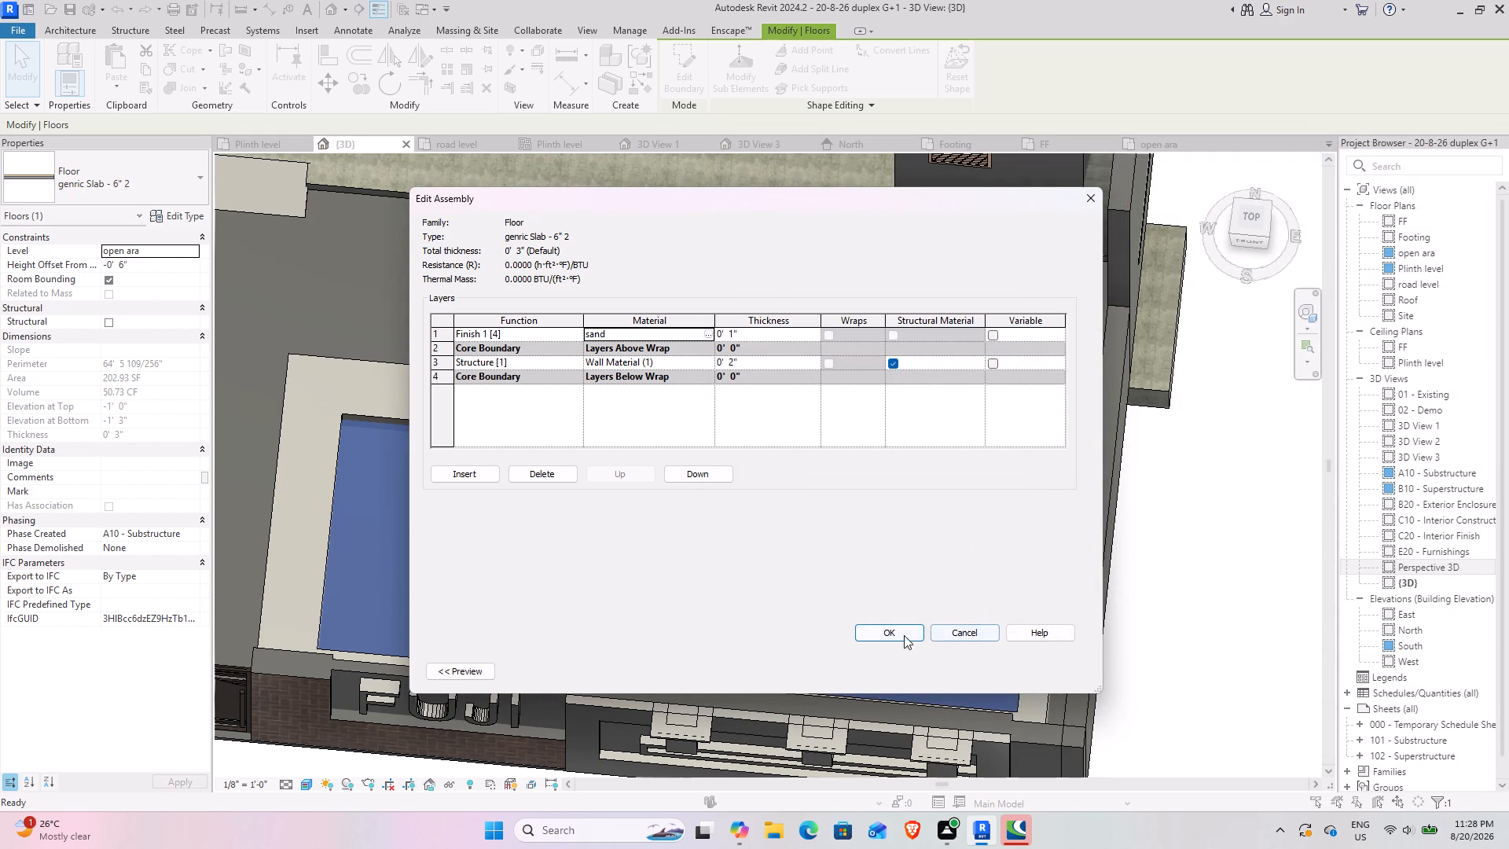
{"action": "left_click", "coordinate": [904, 635]}
{"action": "left_click", "coordinate": [1061, 675]}
{"action": "left_click", "coordinate": [901, 672]}
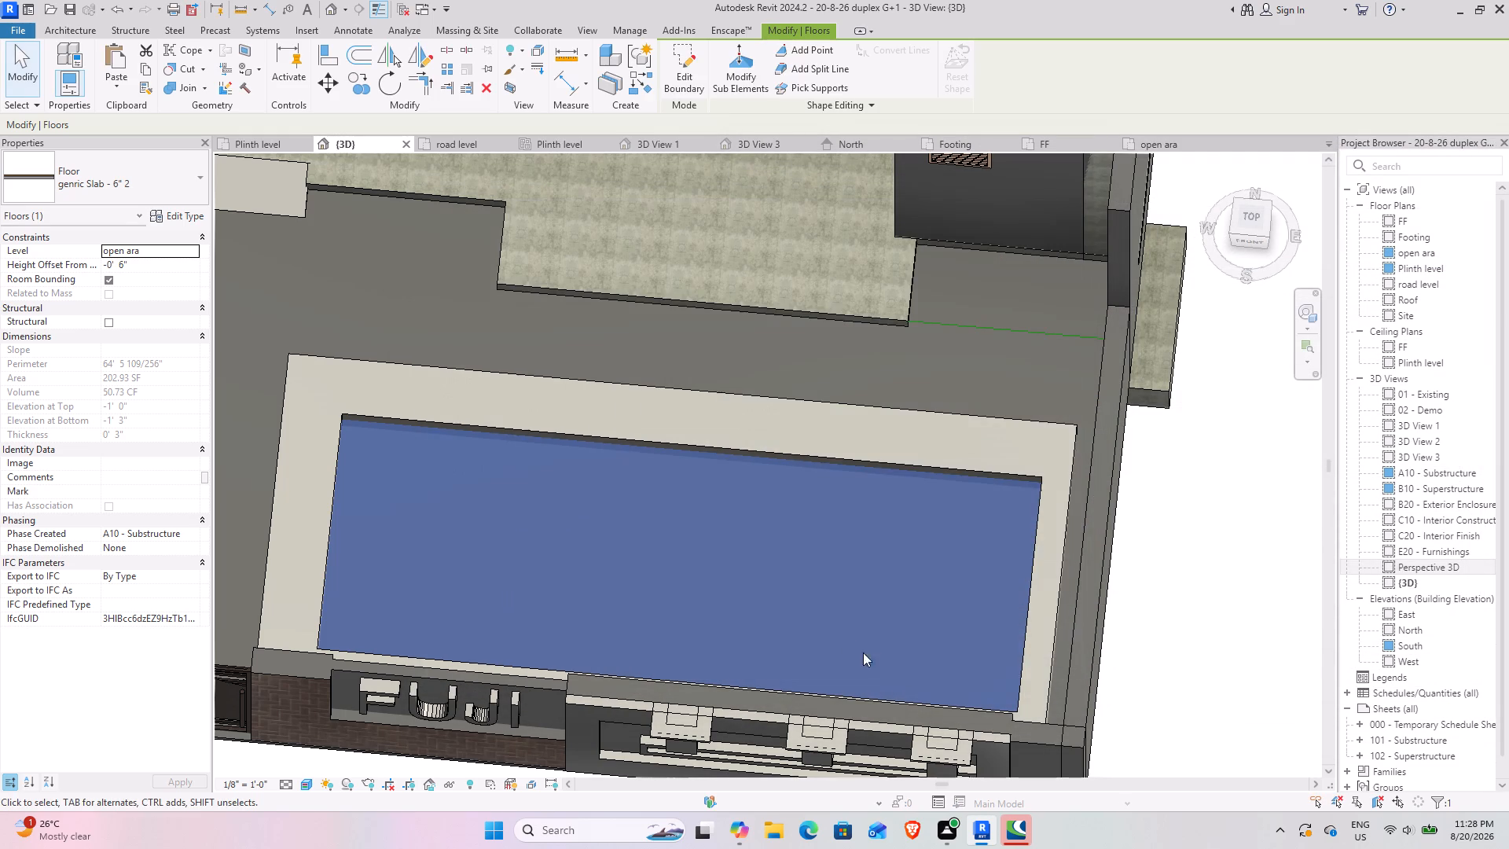
{"action": "left_click", "coordinate": [1235, 544]}
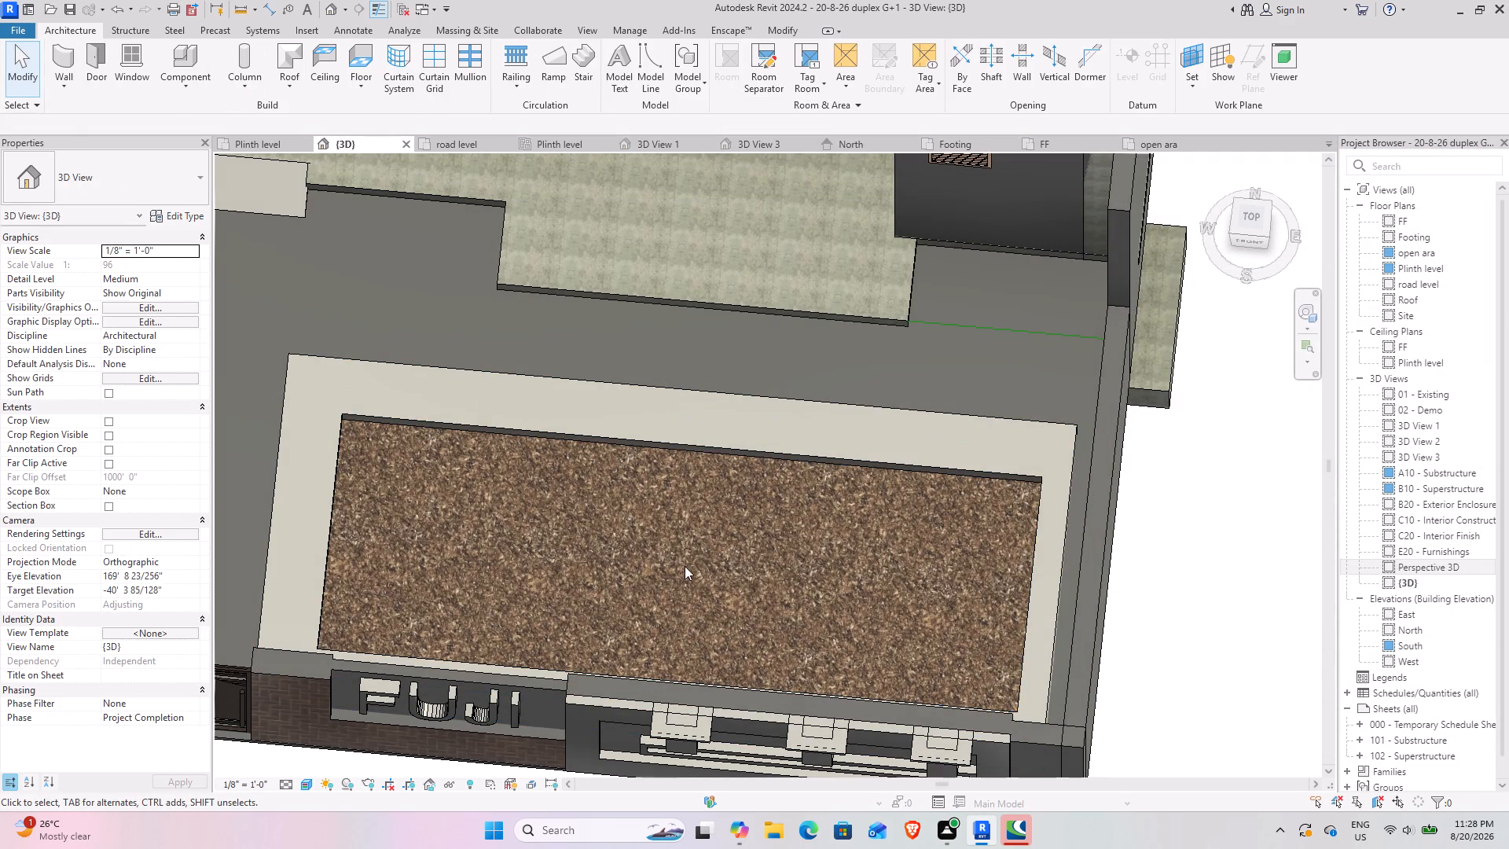
Examine the front planter's new mulch finish and the FUJI boundary wall from several angles in the 3D view.
{"action": "scroll", "coordinate": [681, 558], "scroll_direction": "down", "scroll_amount": 3}
{"action": "middle_click_drag", "start_coordinate": [460, 597], "coordinate": [603, 484], "text": "shift"}
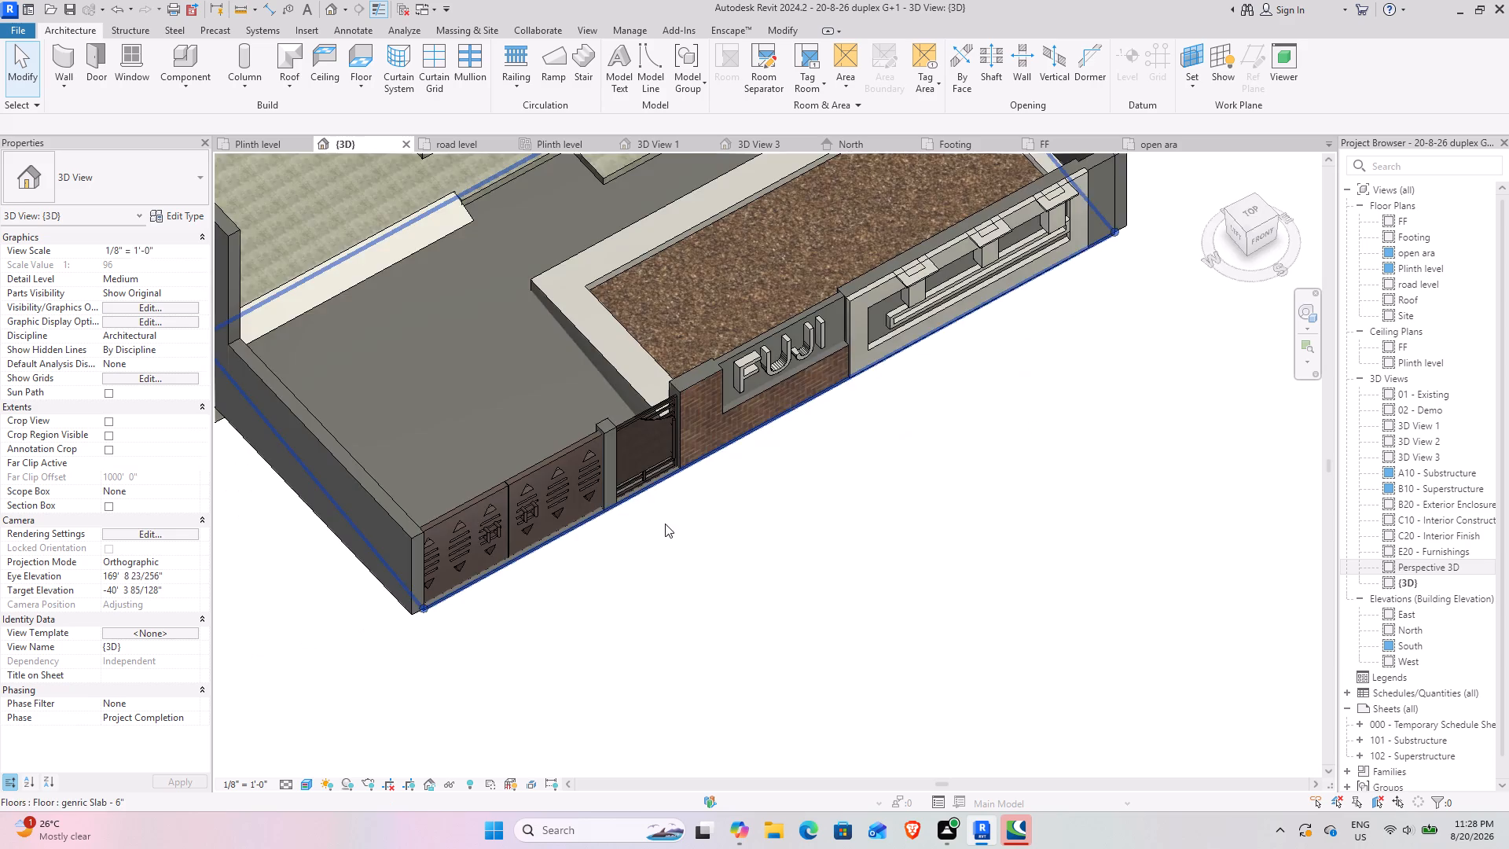
{"action": "middle_click_drag", "start_coordinate": [626, 504], "coordinate": [536, 450], "text": "shift"}
{"action": "middle_click_drag", "start_coordinate": [545, 509], "coordinate": [464, 593]}
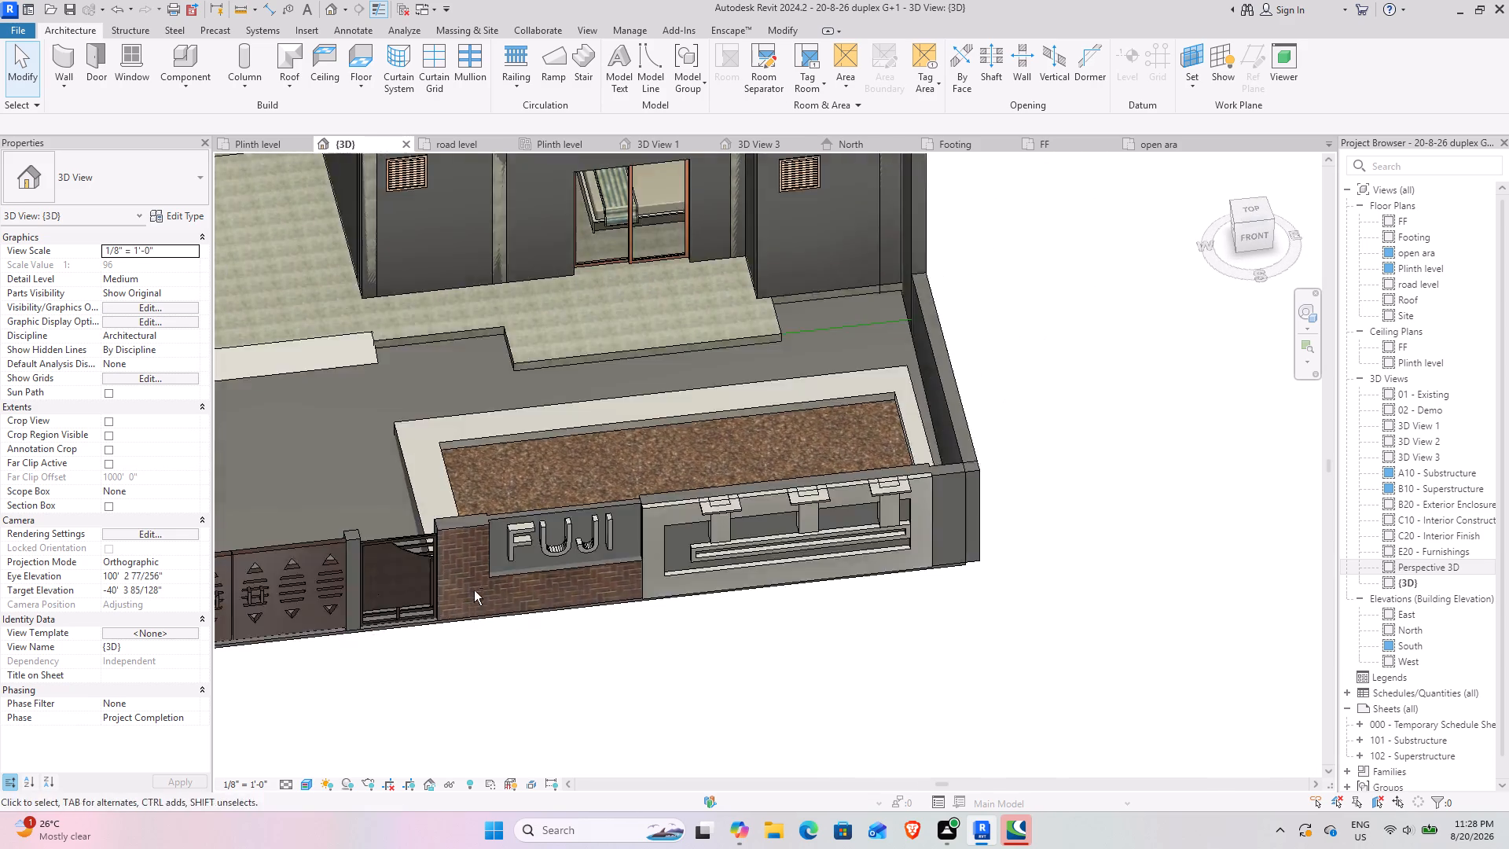
{"action": "middle_click_drag", "start_coordinate": [474, 577], "coordinate": [512, 418], "text": "shift"}
{"action": "middle_click_drag", "start_coordinate": [721, 443], "coordinate": [1089, 476]}
{"action": "middle_click_drag", "start_coordinate": [847, 511], "coordinate": [890, 436]}
{"action": "middle_click_drag", "start_coordinate": [878, 440], "coordinate": [670, 641]}
Examine the whole building's front, including the porch, beams, walls and front louvered windows, from several angles.
{"action": "scroll", "coordinate": [662, 559], "scroll_direction": "down", "scroll_amount": 3}
{"action": "middle_click_drag", "start_coordinate": [693, 545], "coordinate": [528, 635], "text": "shift"}
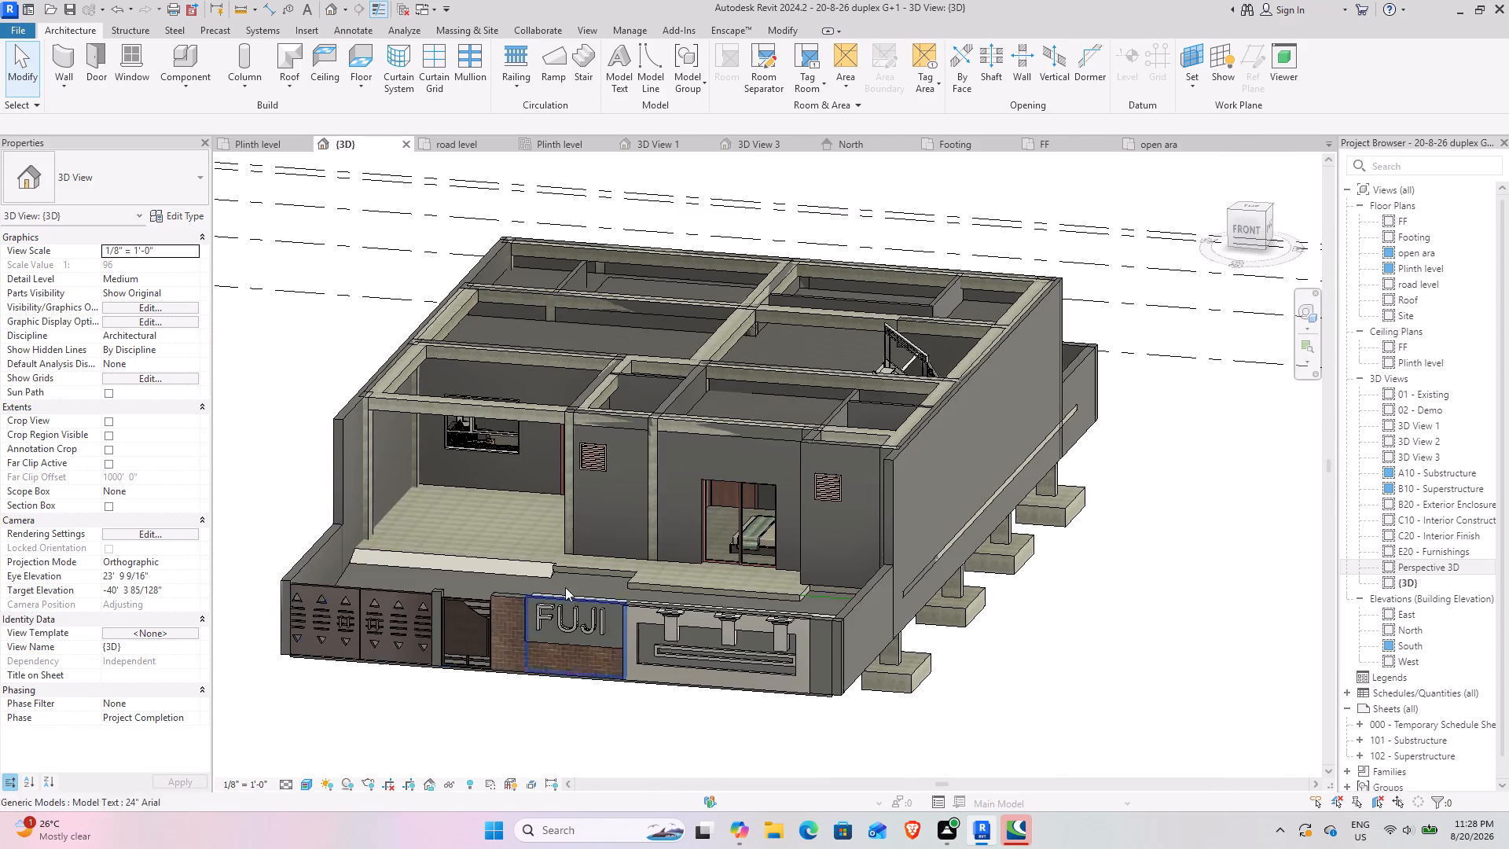
{"action": "middle_click_drag", "start_coordinate": [574, 560], "coordinate": [624, 600], "text": "shift"}
{"action": "middle_click_drag", "start_coordinate": [633, 537], "coordinate": [688, 506], "text": "shift"}
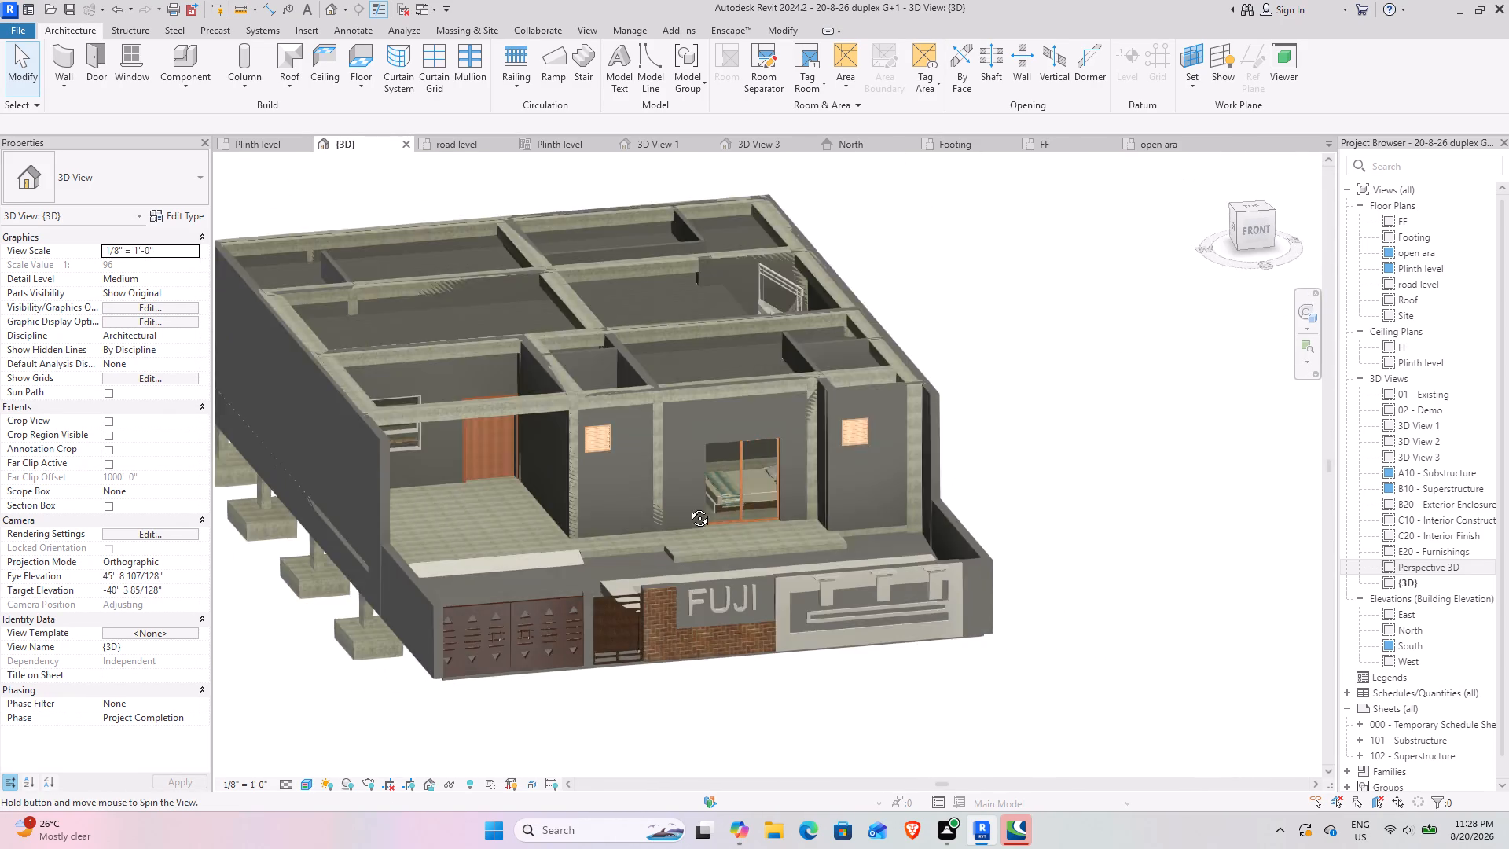
{"action": "middle_click_drag", "start_coordinate": [688, 506], "coordinate": [644, 462], "text": "shift"}
{"action": "middle_click_drag", "start_coordinate": [787, 480], "coordinate": [707, 658]}
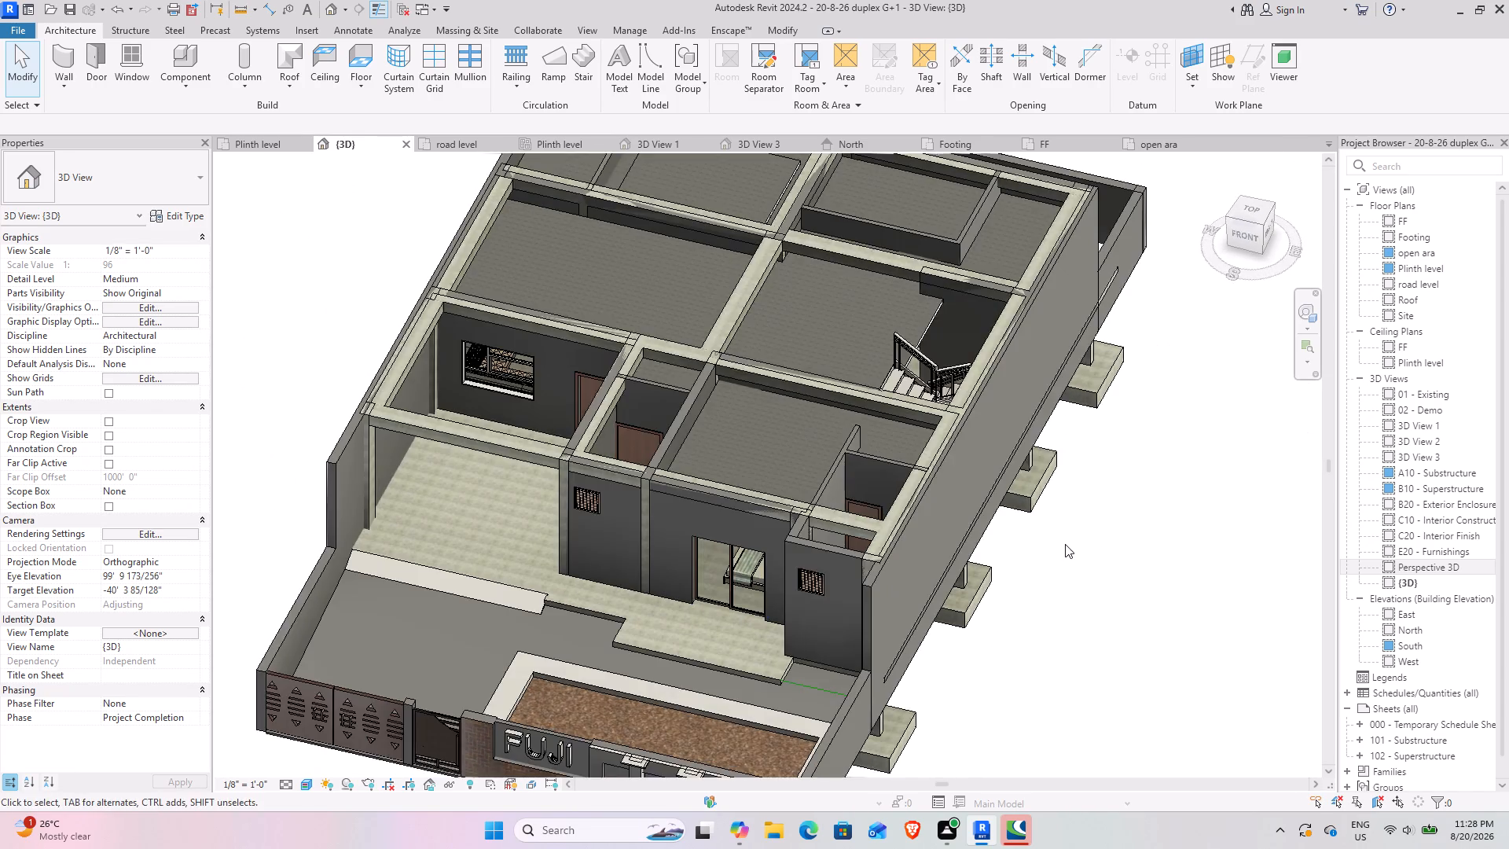
{"action": "middle_click_drag", "start_coordinate": [1048, 544], "coordinate": [1052, 583]}
{"action": "middle_click_drag", "start_coordinate": [896, 566], "coordinate": [1056, 466]}
{"action": "middle_click_drag", "start_coordinate": [548, 647], "coordinate": [559, 614], "text": "shift"}
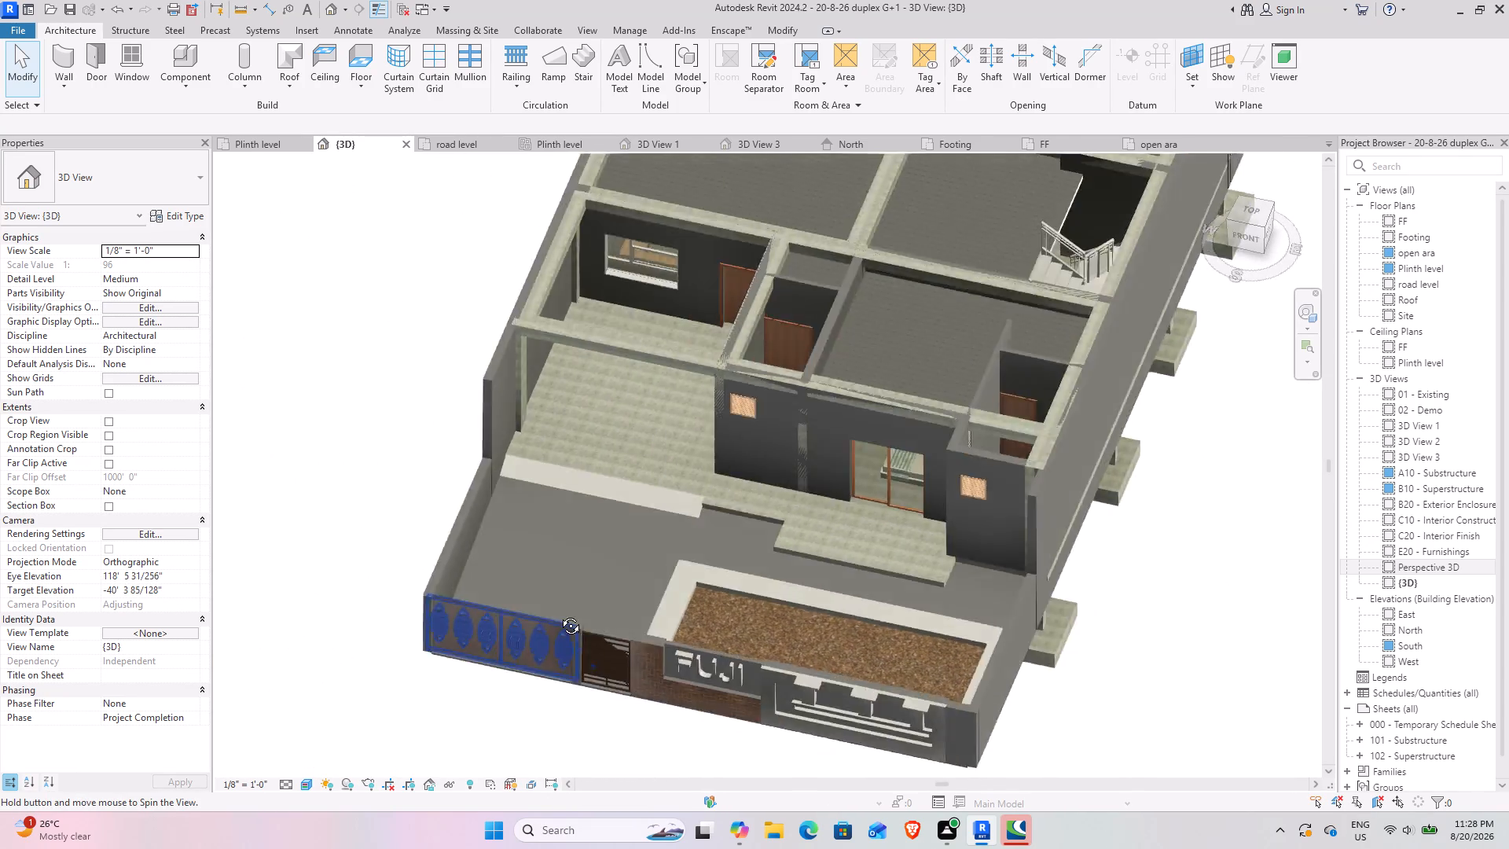
{"action": "middle_click_drag", "start_coordinate": [559, 614], "coordinate": [657, 428], "text": "shift"}
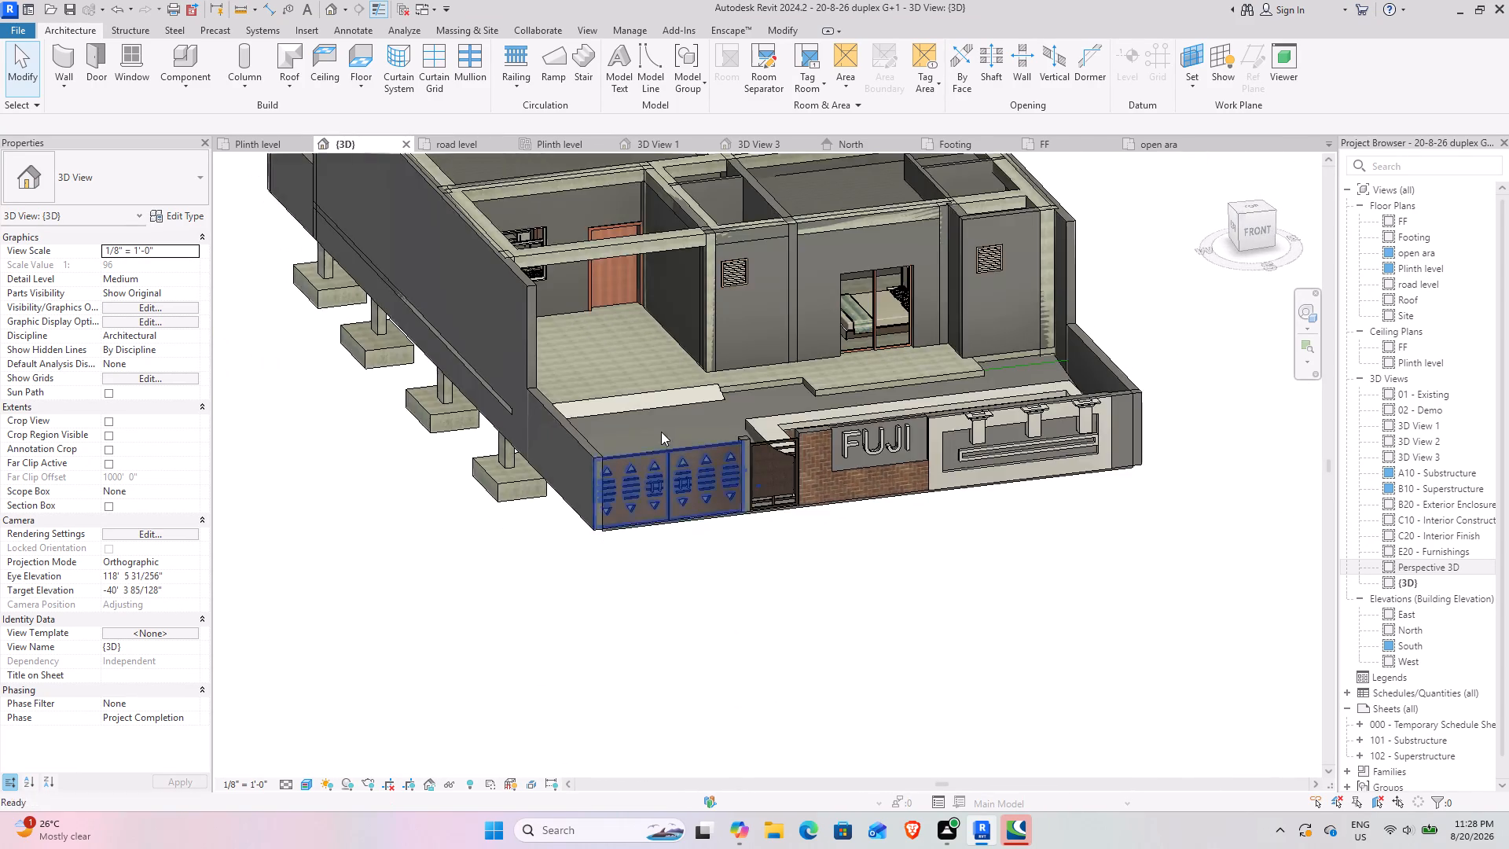
{"action": "middle_click_drag", "start_coordinate": [725, 441], "coordinate": [603, 550]}
{"action": "middle_click_drag", "start_coordinate": [574, 456], "coordinate": [477, 524], "text": "shift"}
{"action": "middle_click_drag", "start_coordinate": [490, 464], "coordinate": [524, 626]}
{"action": "scroll", "coordinate": [564, 403], "scroll_direction": "up", "scroll_amount": 7}
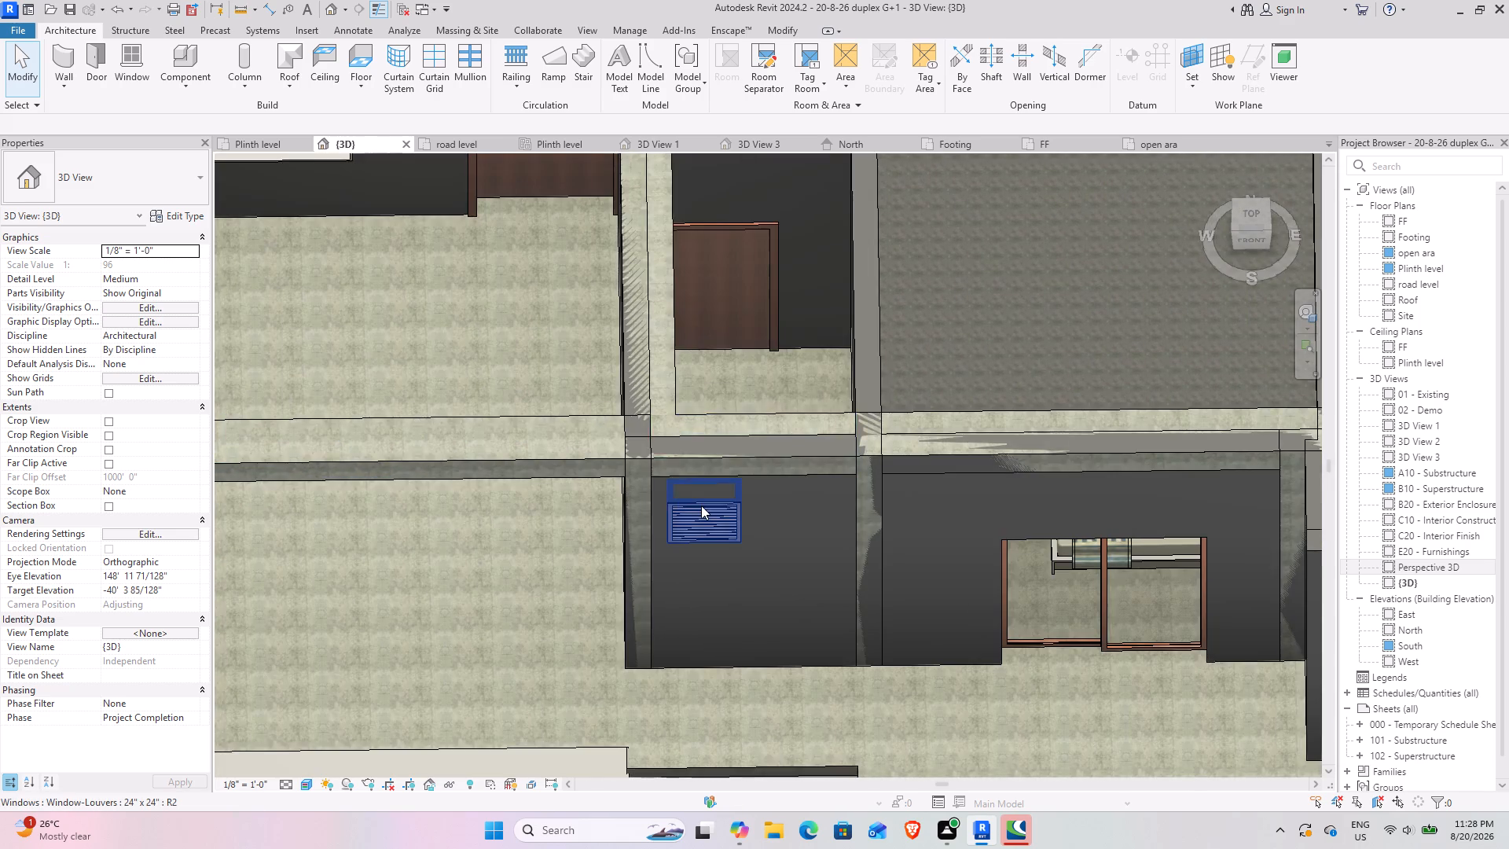
{"action": "scroll", "coordinate": [701, 505], "scroll_direction": "down", "scroll_amount": 3}
{"action": "middle_click_drag", "start_coordinate": [552, 498], "coordinate": [702, 417], "text": "shift"}
{"action": "middle_click_drag", "start_coordinate": [674, 424], "coordinate": [673, 424]}
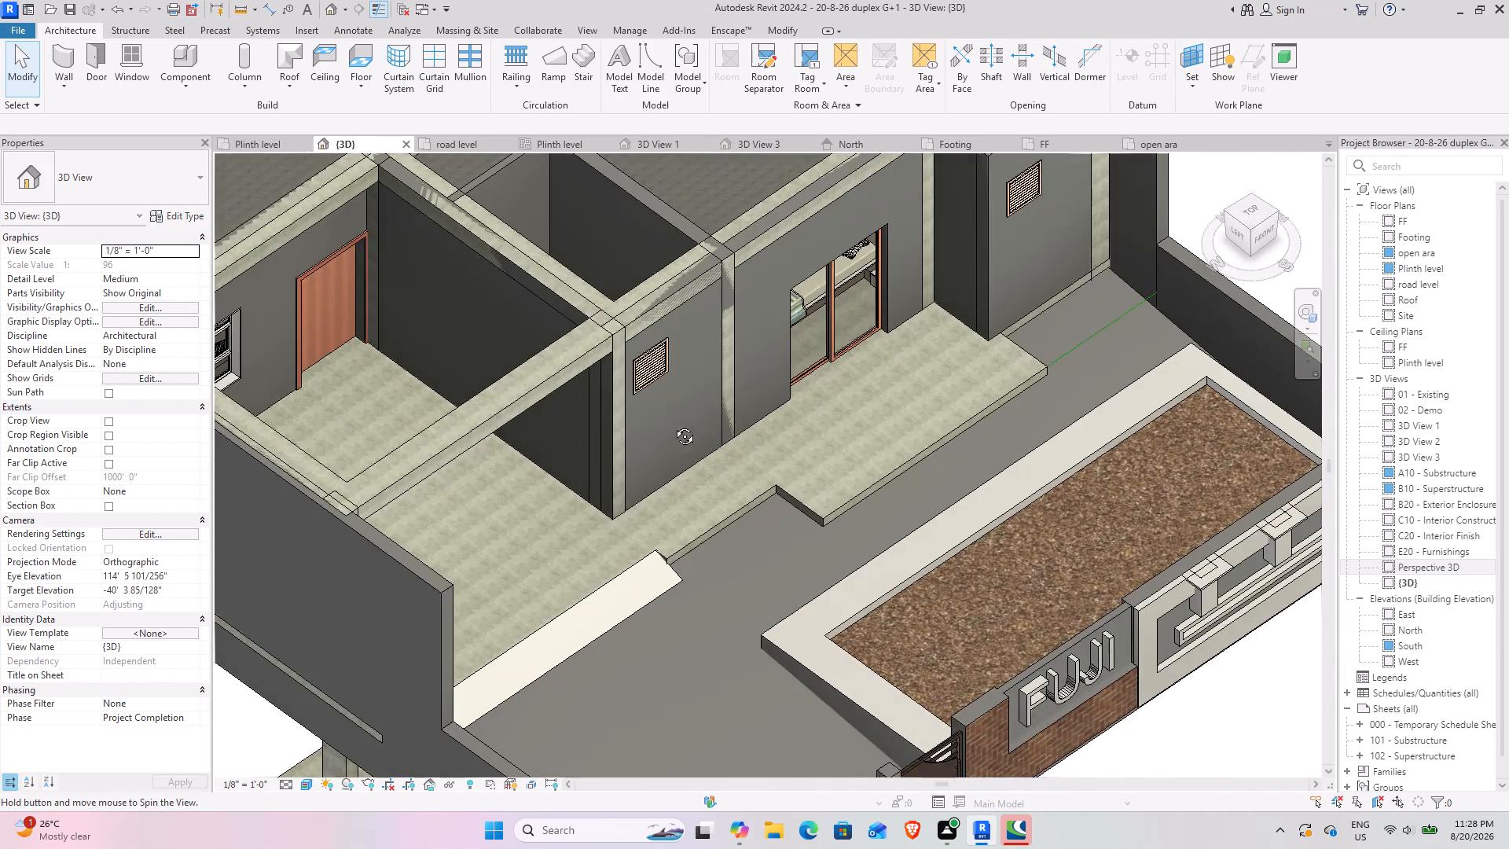
{"action": "middle_click_drag", "start_coordinate": [673, 424], "coordinate": [605, 330]}
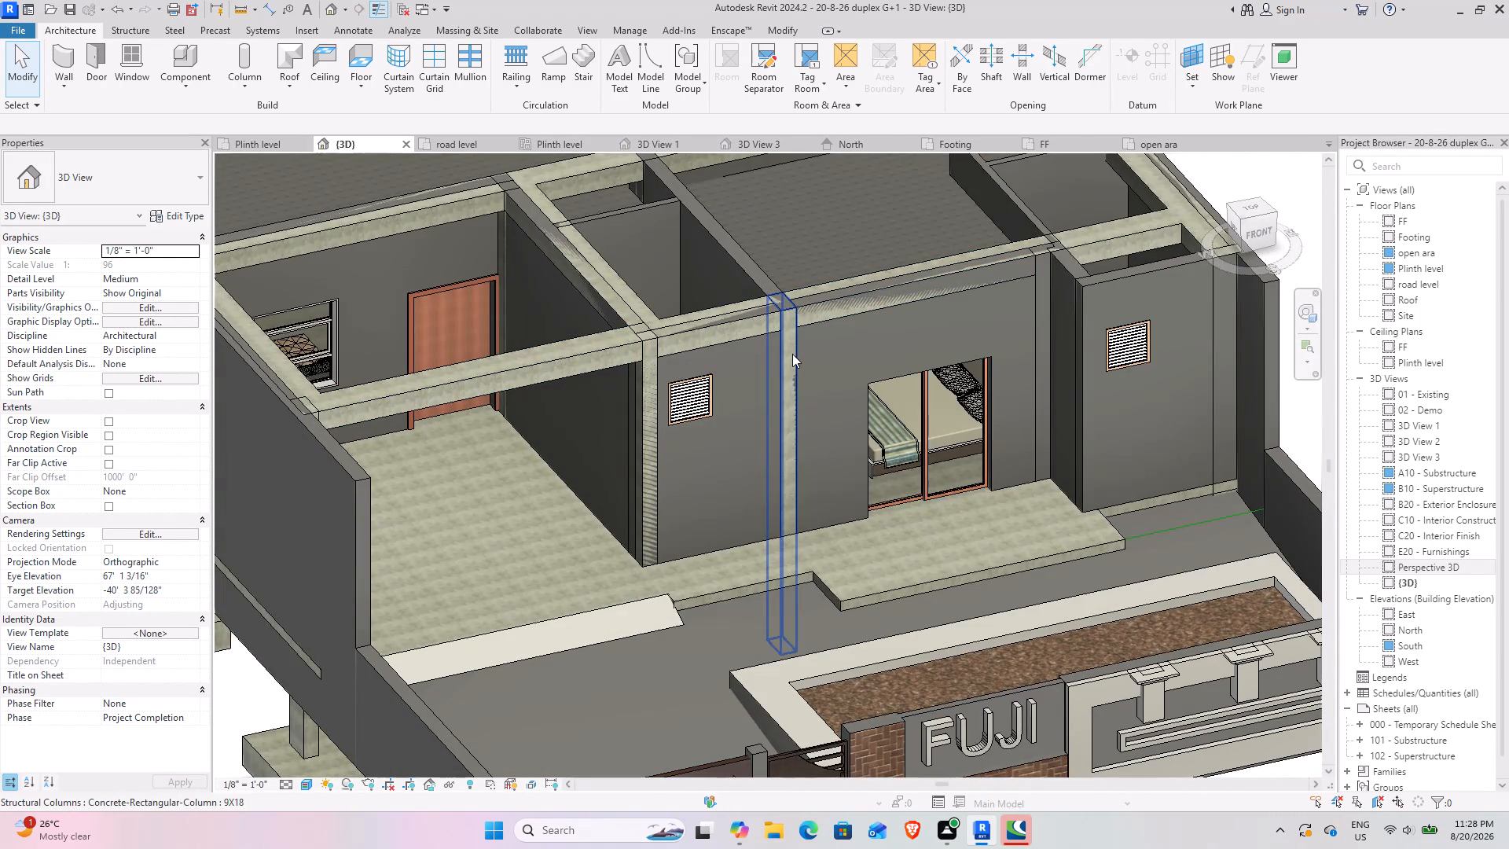
Join the 18X12 concrete beam above the front louvered window with the 9" front wall.
{"action": "scroll", "coordinate": [787, 271], "scroll_direction": "up", "scroll_amount": 7}
{"action": "middle_click_drag", "start_coordinate": [779, 357], "coordinate": [800, 413], "text": "shift"}
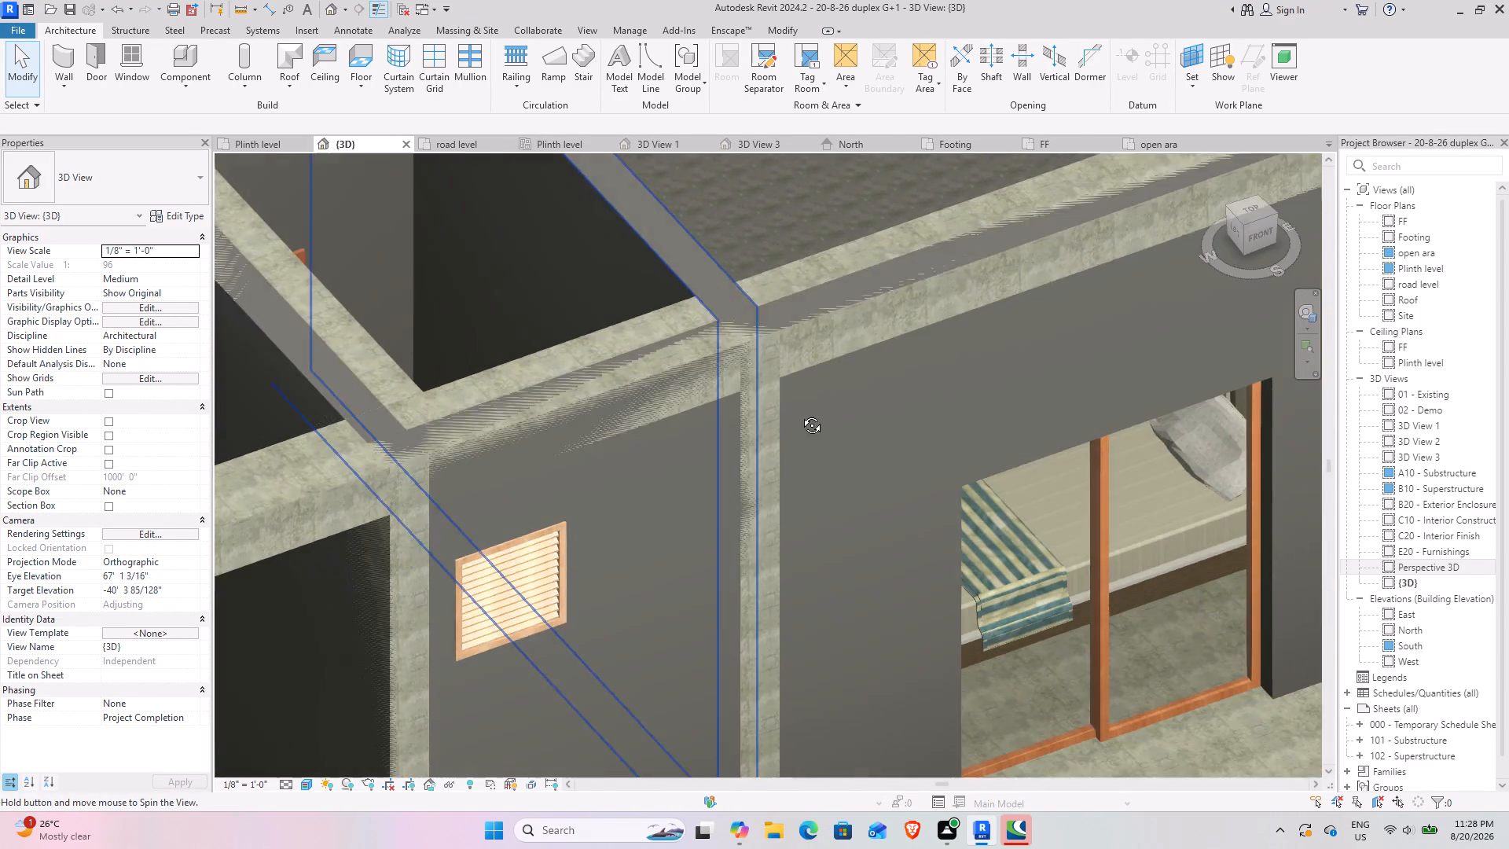
{"action": "middle_click_drag", "start_coordinate": [800, 413], "coordinate": [801, 414], "text": "shift"}
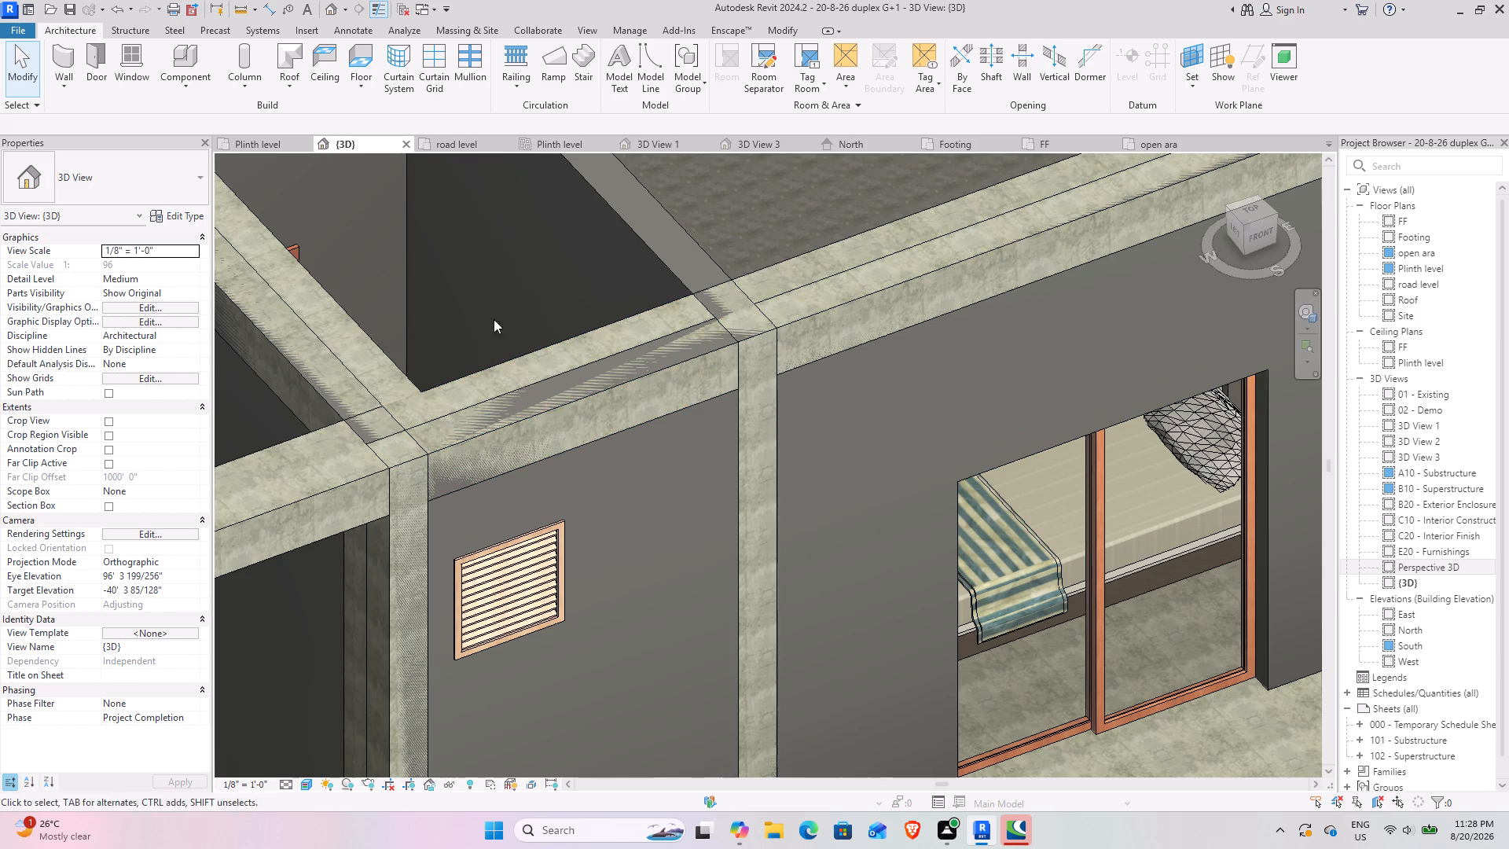
{"action": "left_click", "coordinate": [784, 24]}
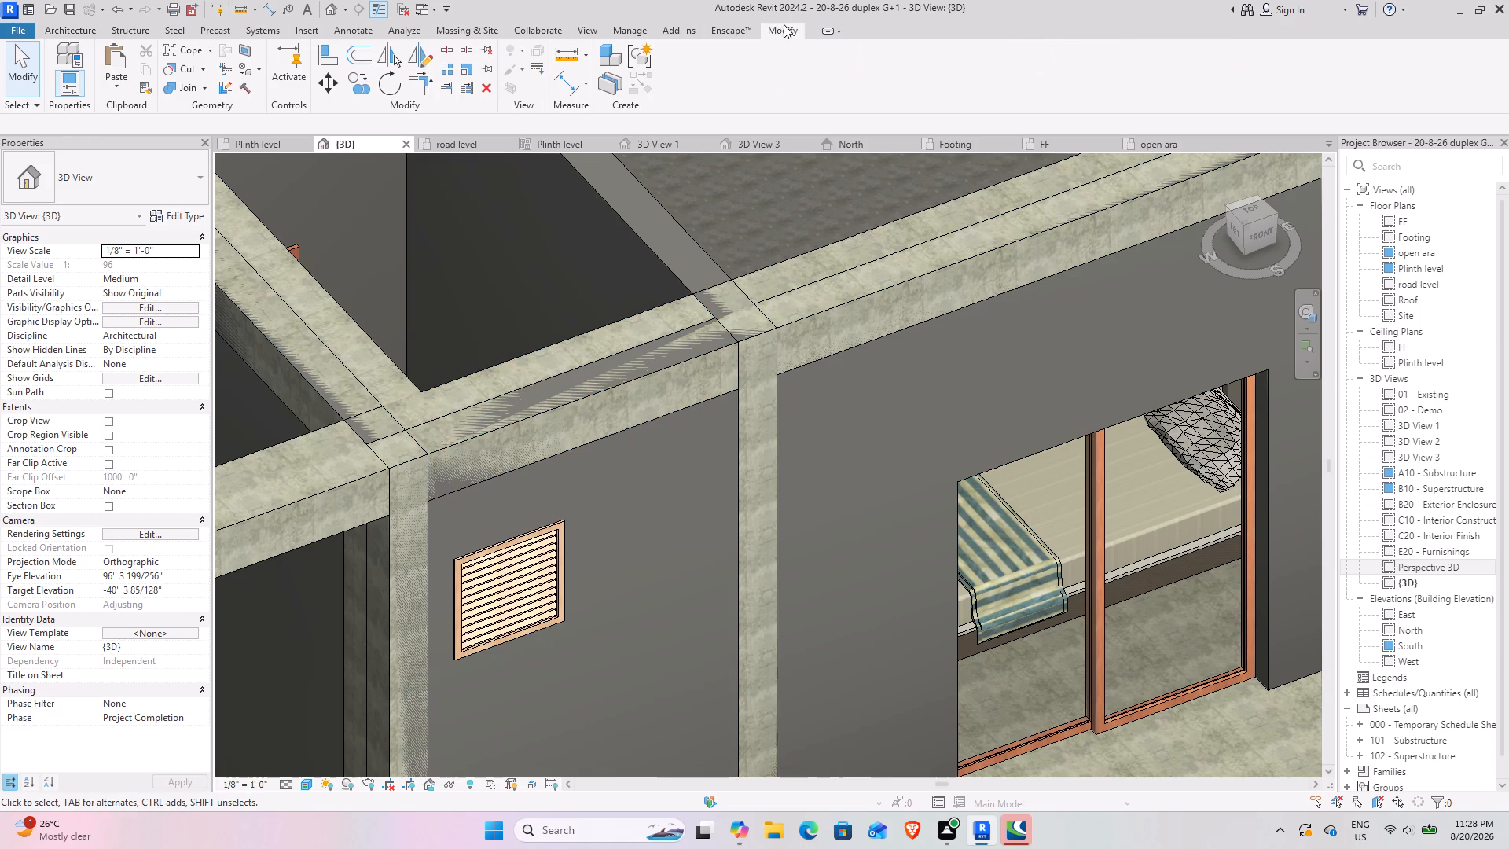
{"action": "left_click", "coordinate": [171, 92]}
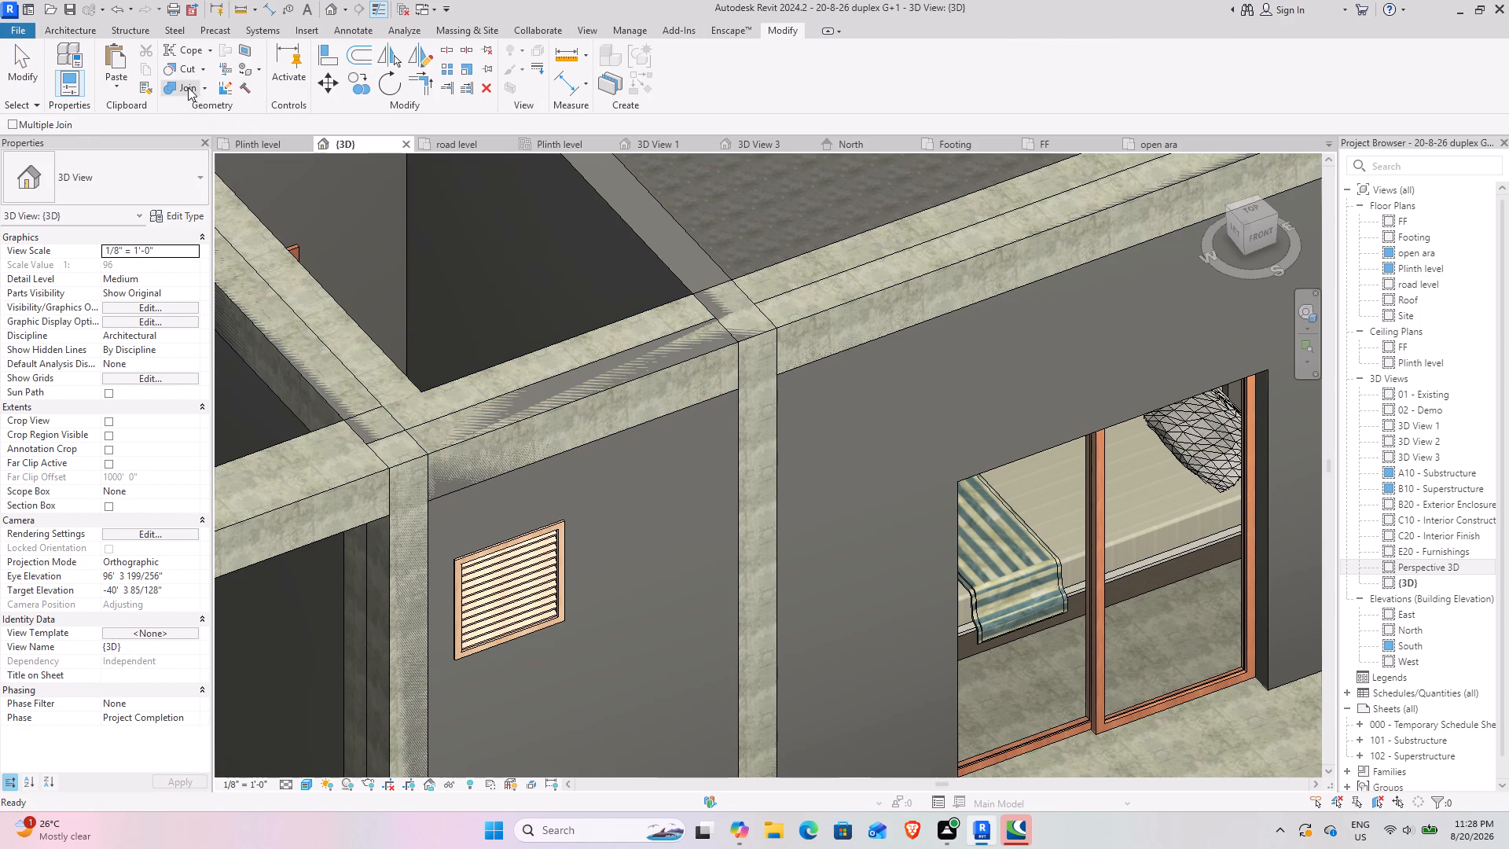
{"action": "left_click", "coordinate": [188, 87]}
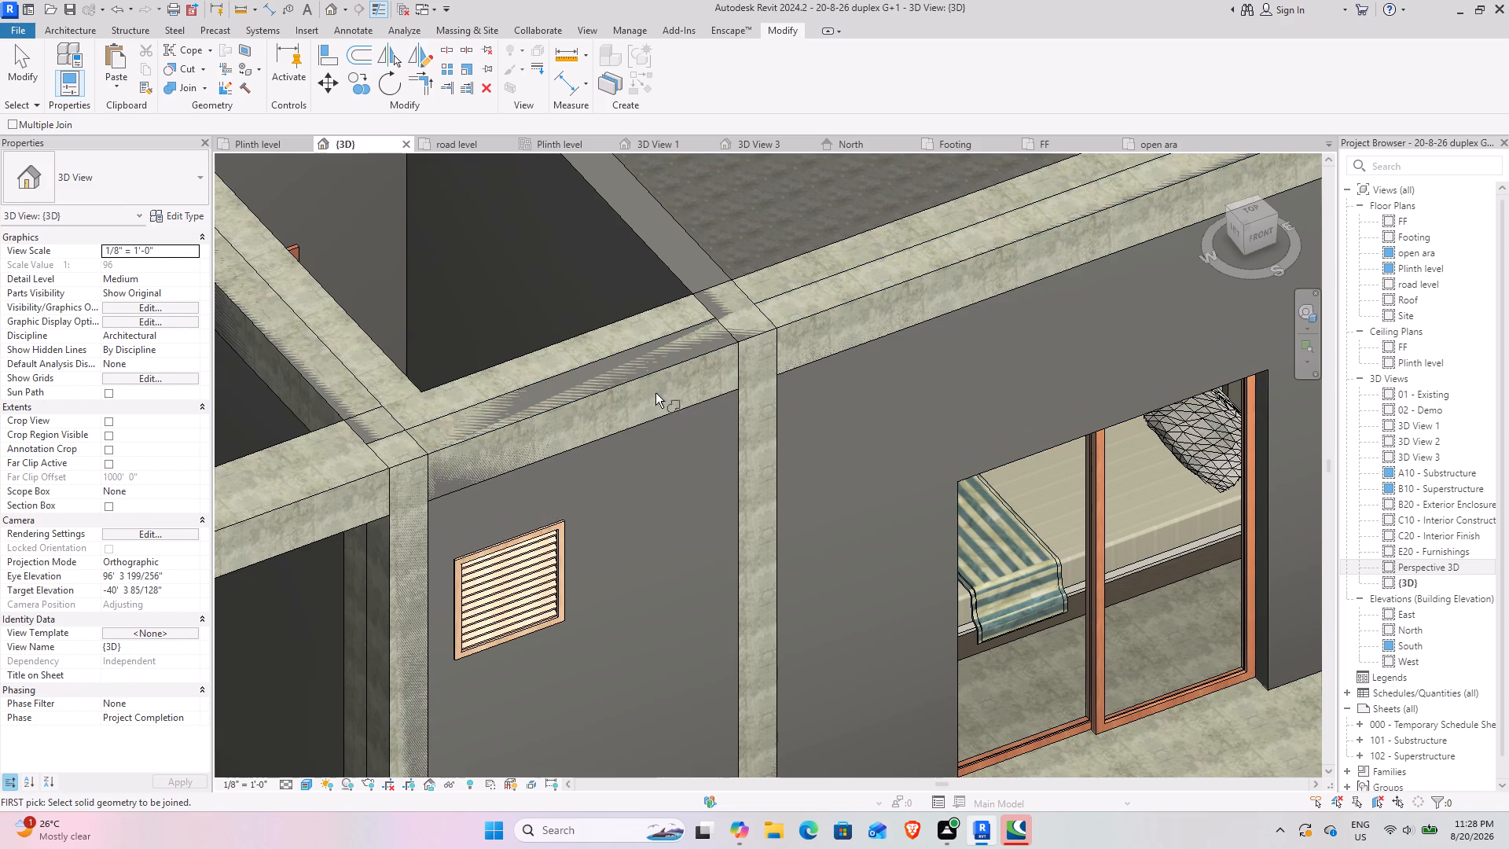
{"action": "left_click", "coordinate": [650, 373]}
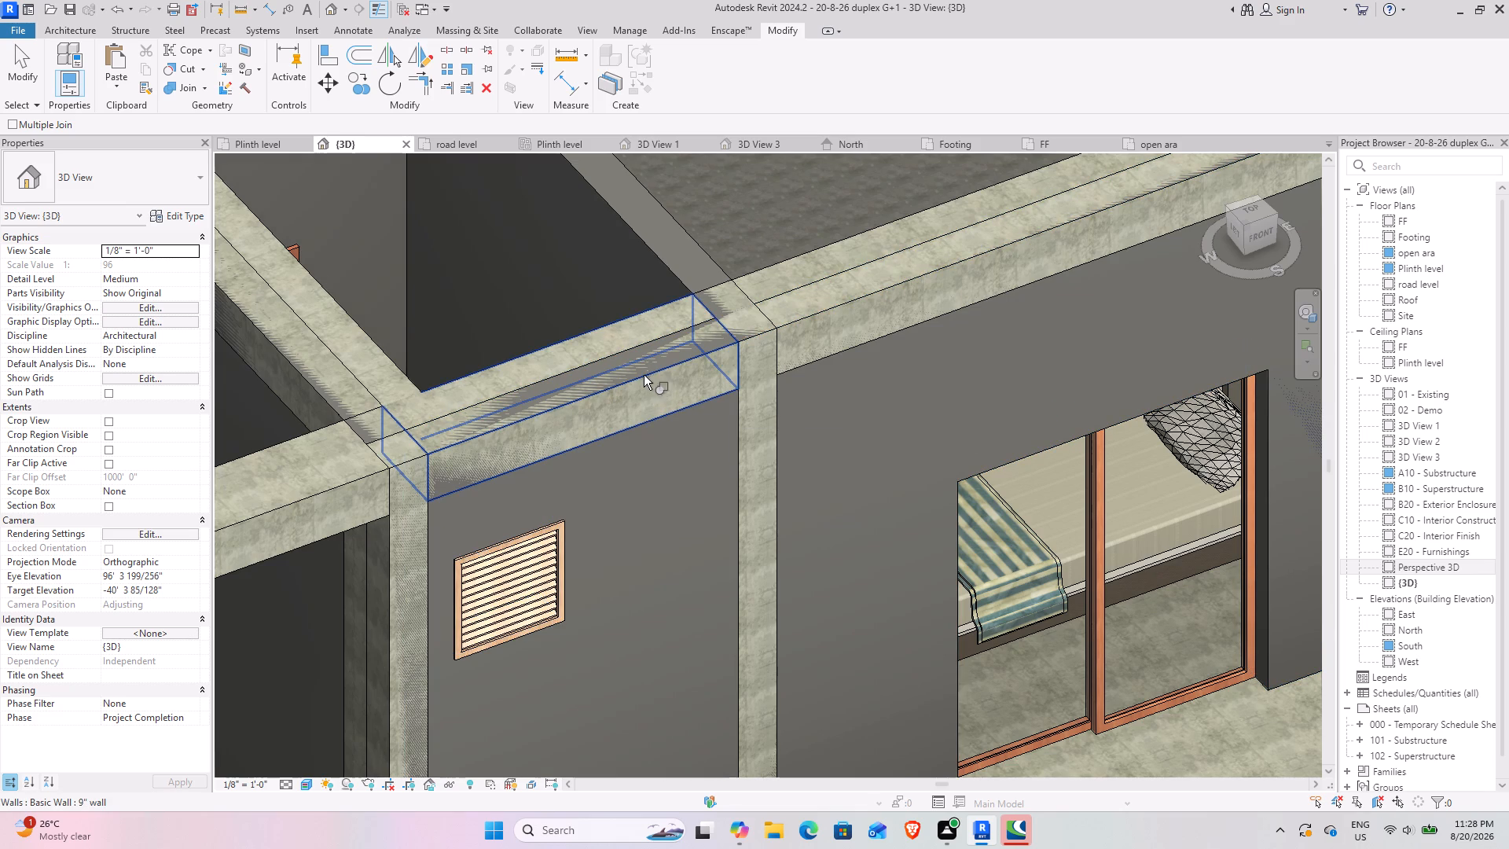
{"action": "left_click", "coordinate": [644, 370]}
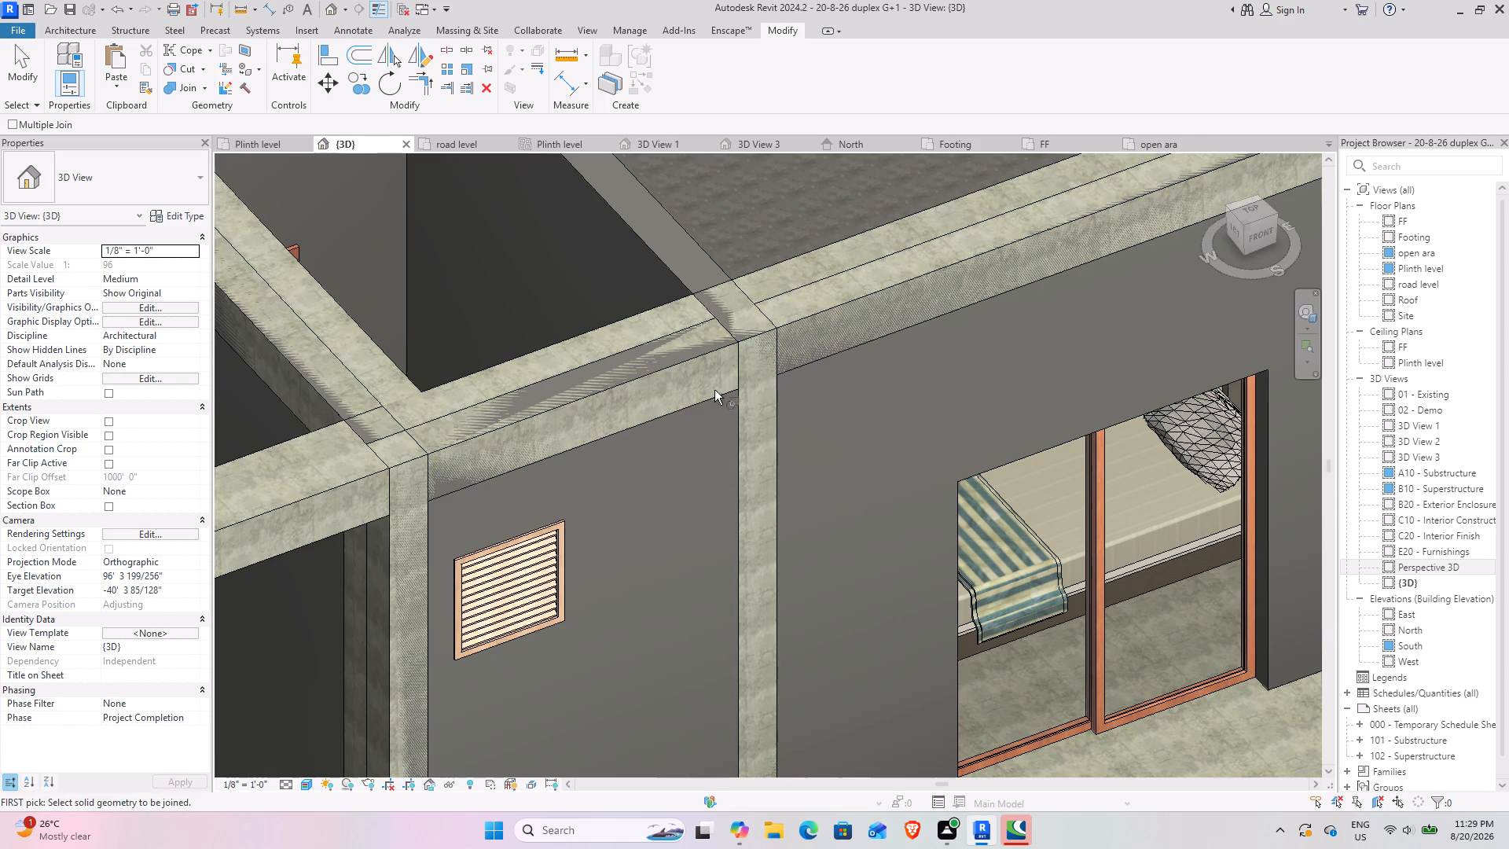
{"action": "left_click", "coordinate": [696, 399]}
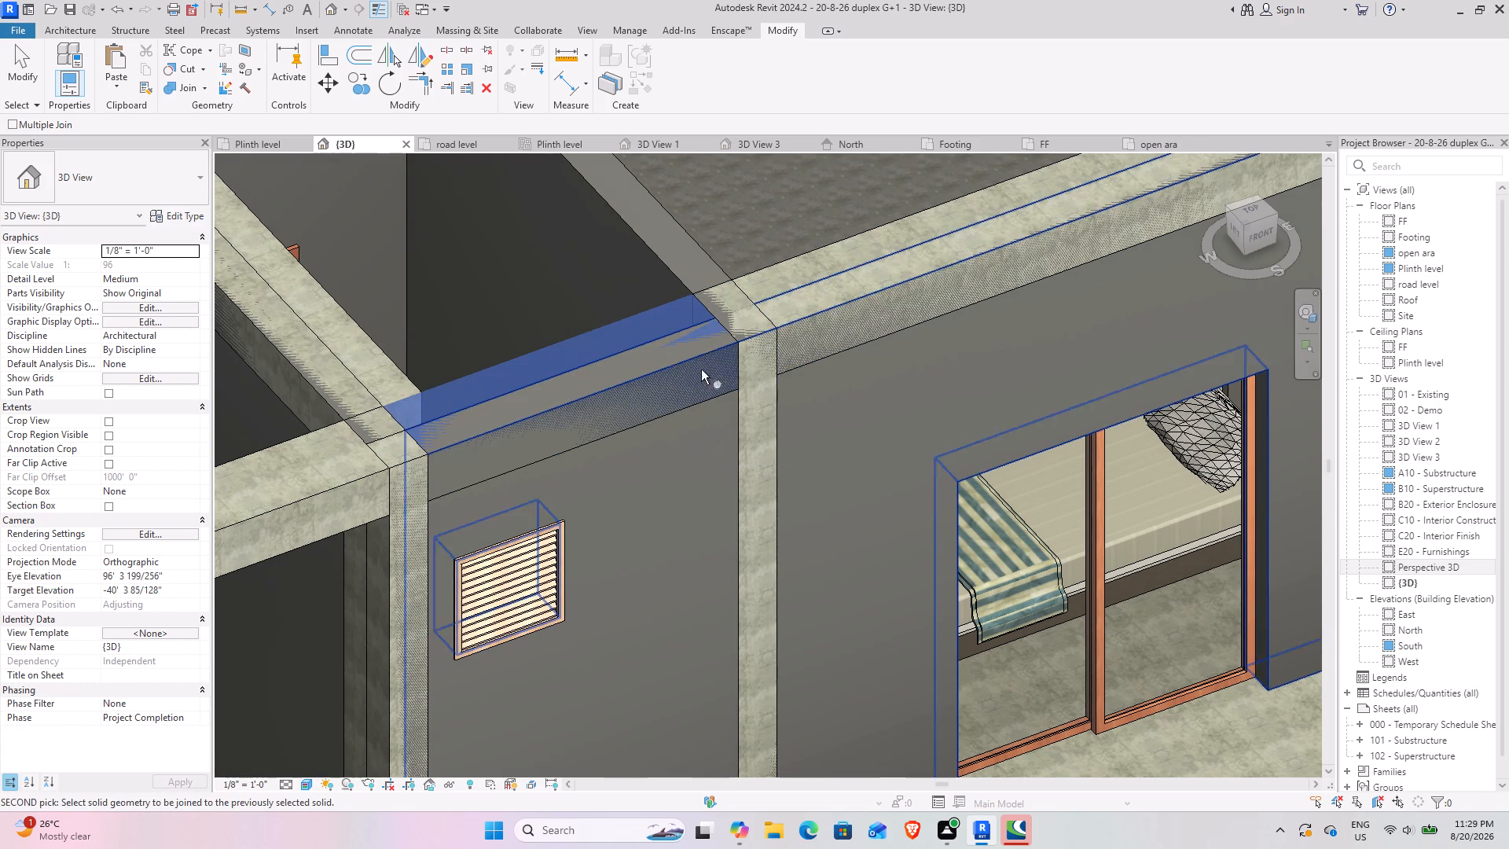
{"action": "left_click", "coordinate": [794, 359]}
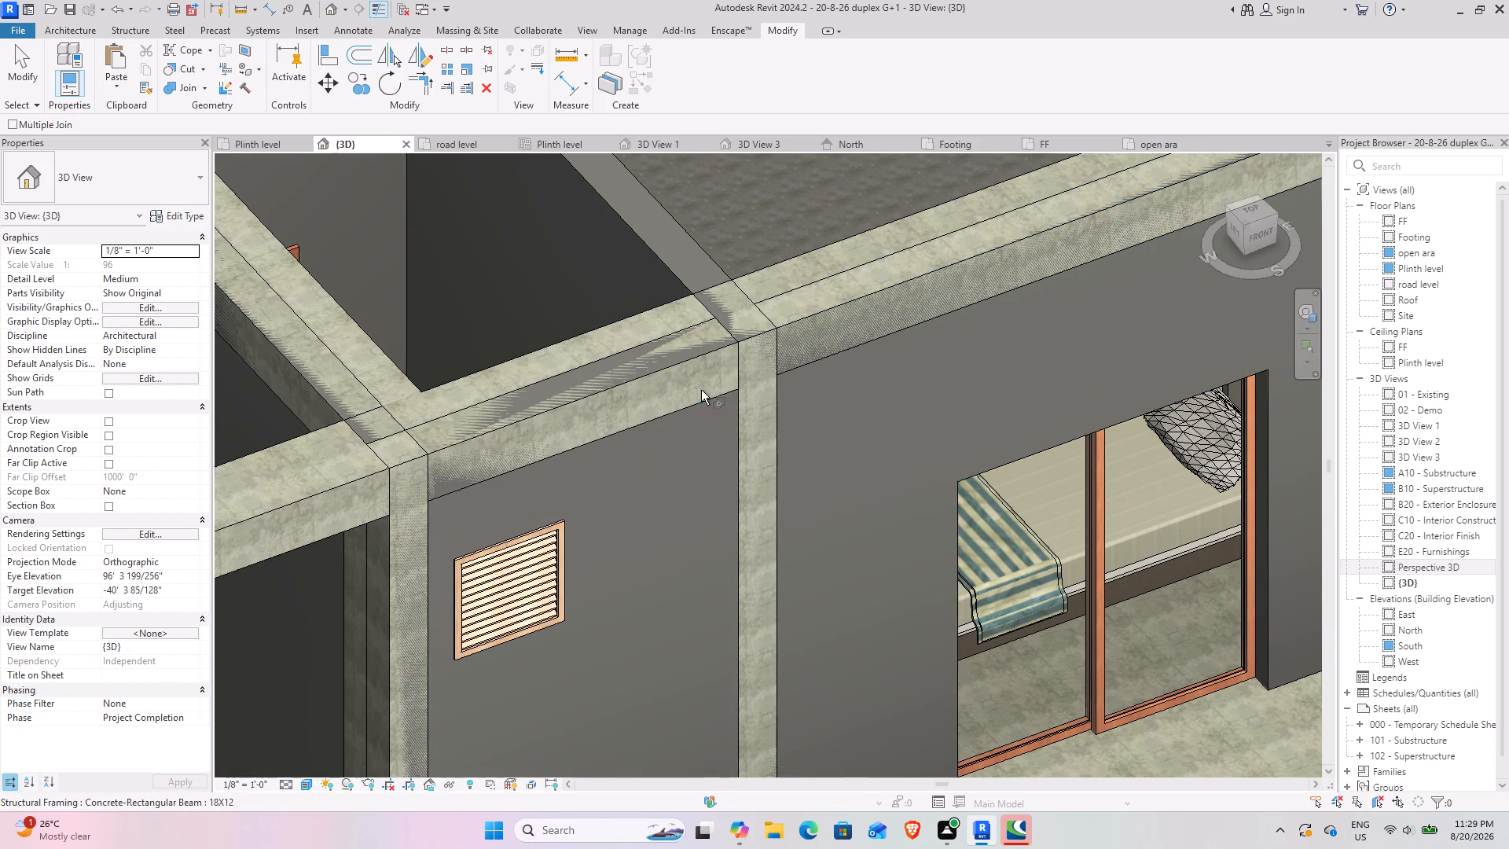
{"action": "left_click", "coordinate": [691, 402]}
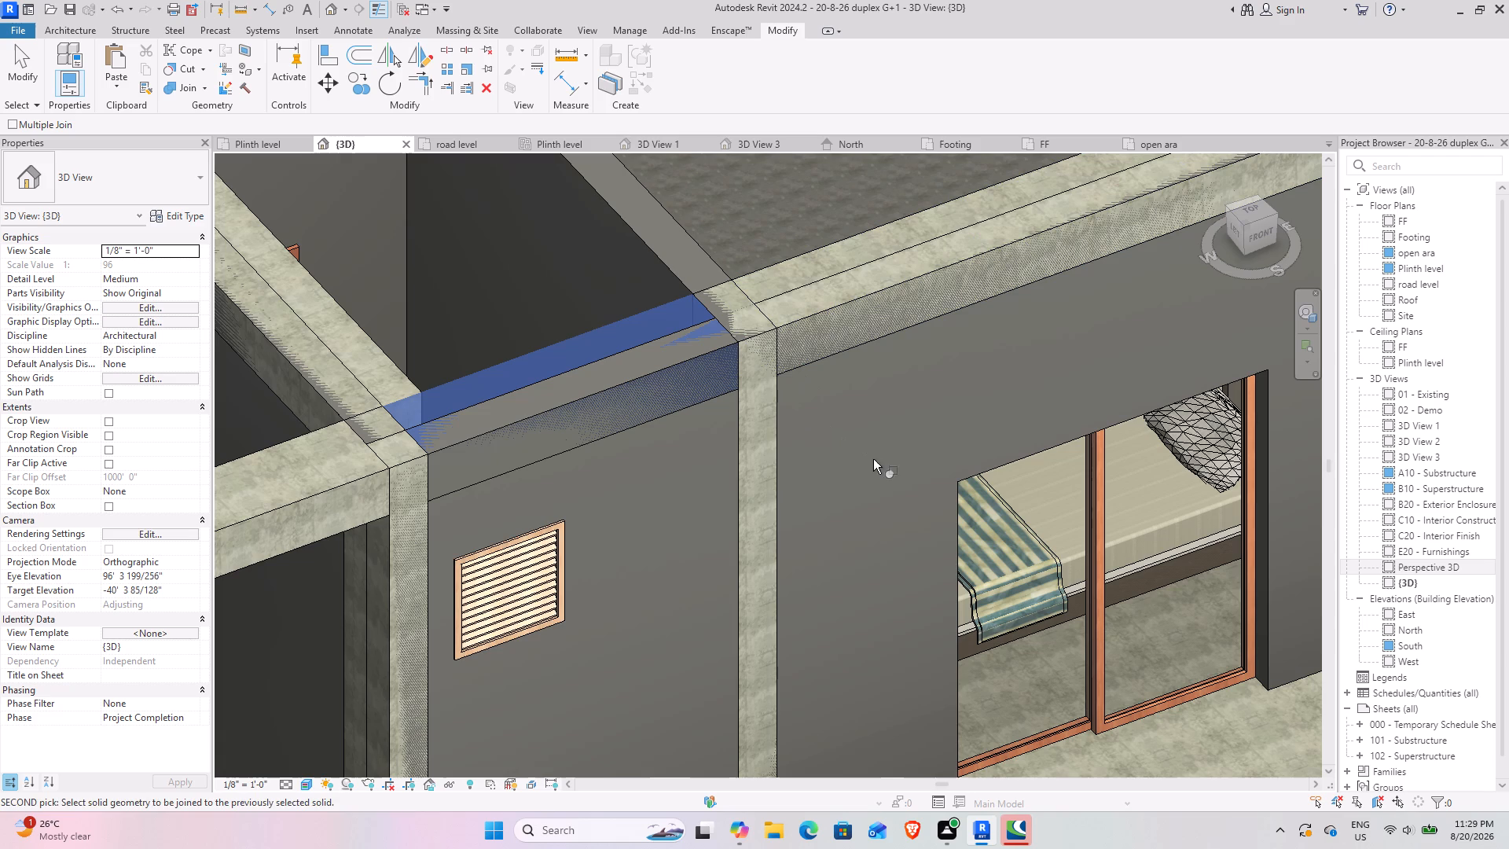
{"action": "left_click", "coordinate": [957, 496]}
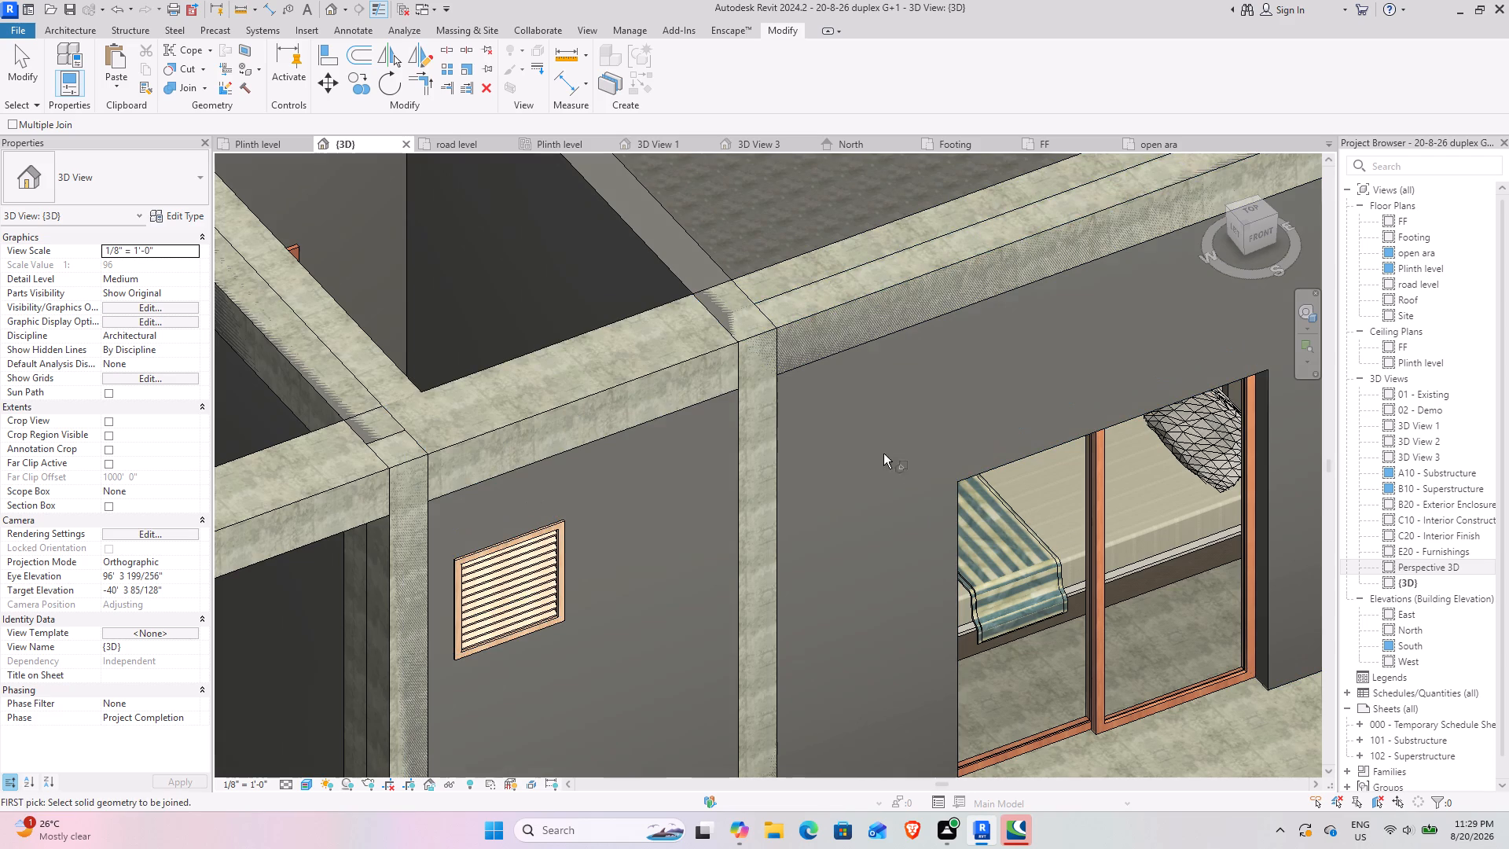
Join the 18X12 concrete beams above the front sliding door and louvered window with the 9" front wall.
{"action": "left_click", "coordinate": [824, 362]}
{"action": "middle_click_drag", "start_coordinate": [935, 388], "coordinate": [842, 446]}
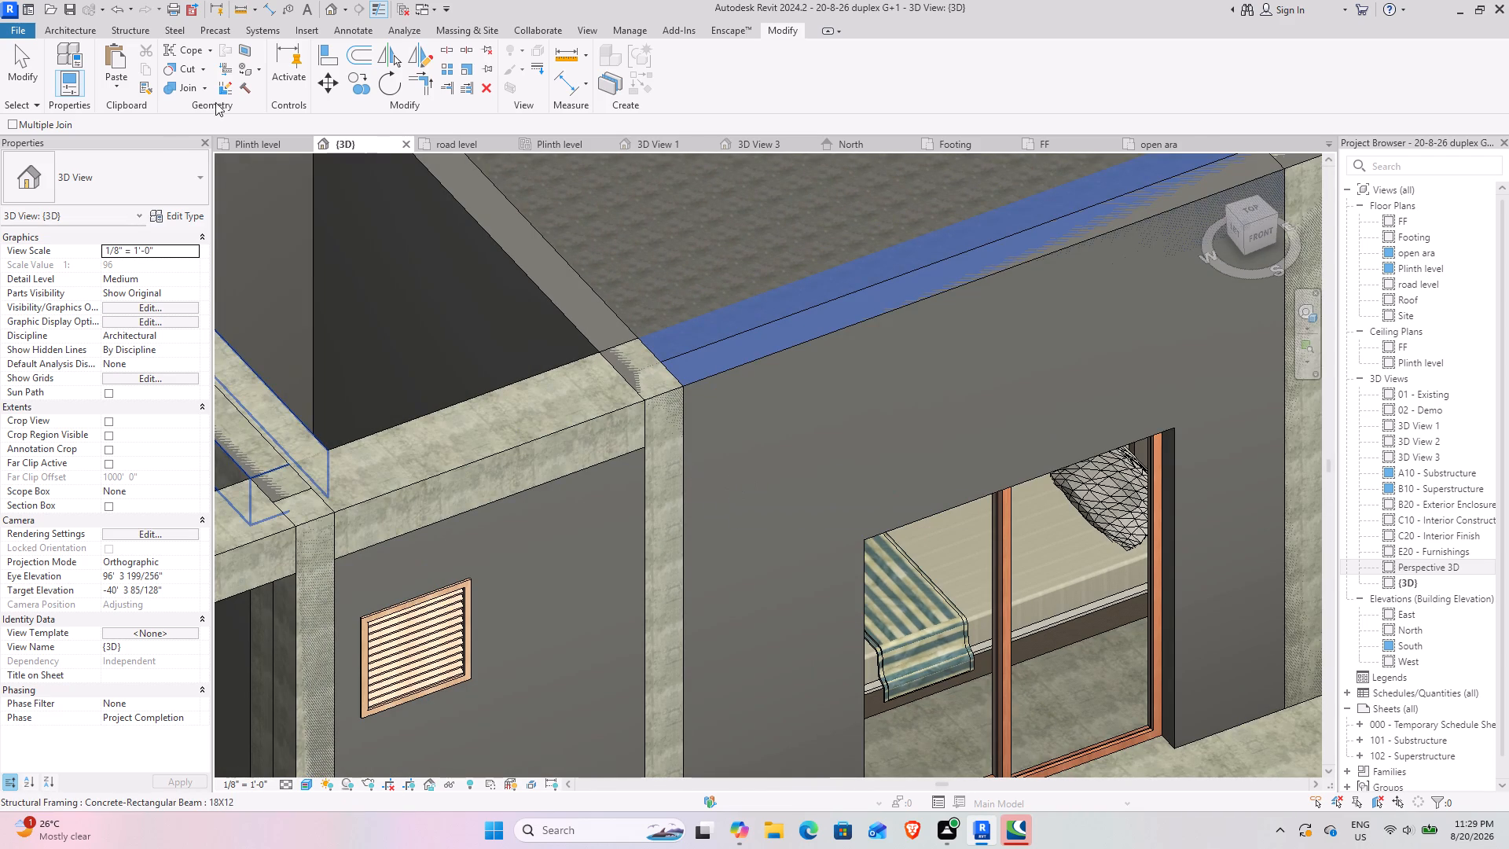
{"action": "left_click", "coordinate": [185, 87]}
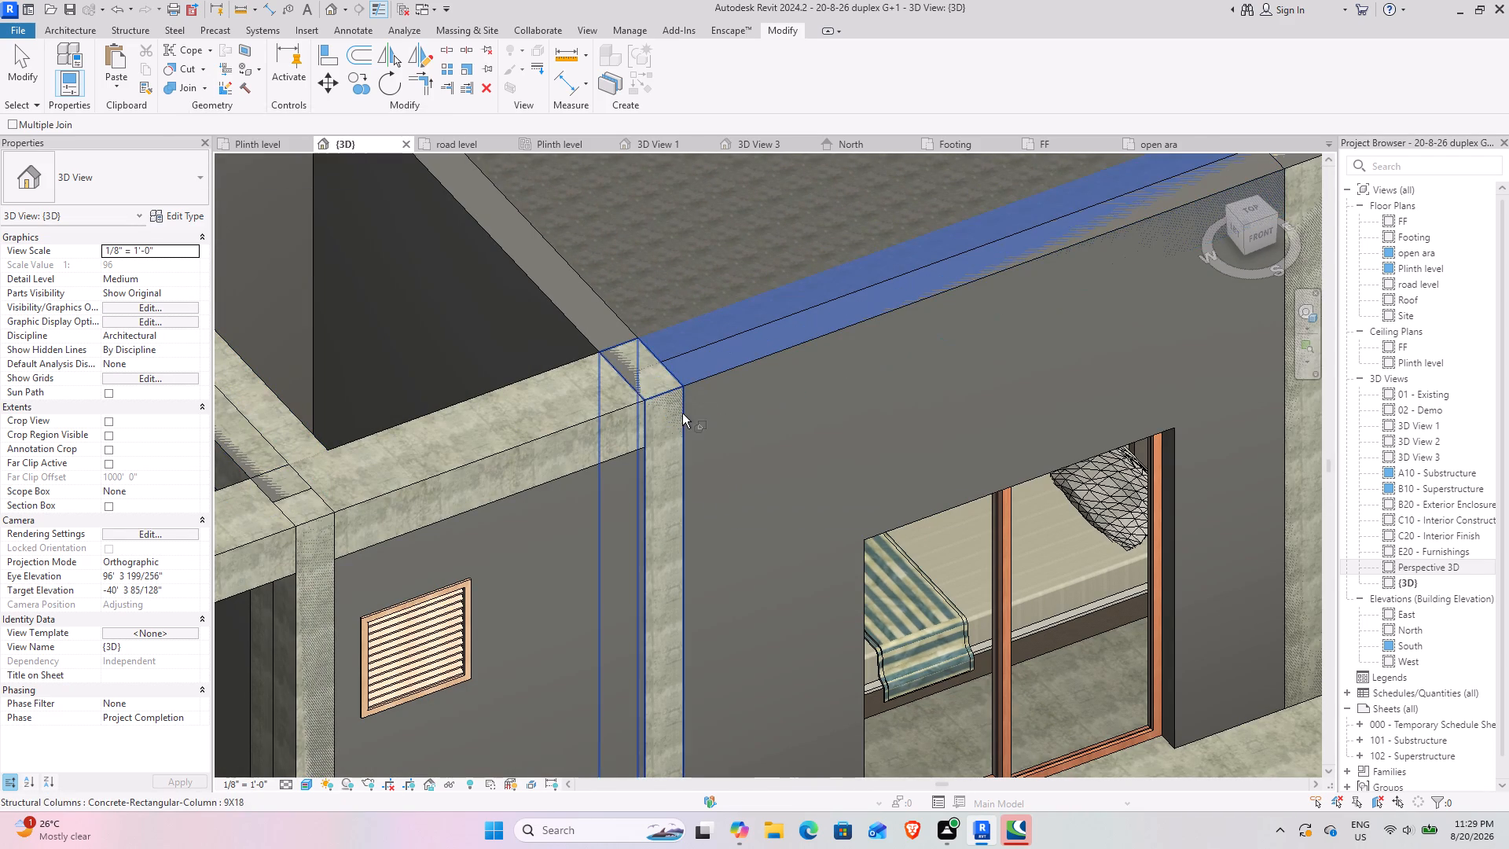
{"action": "left_click", "coordinate": [594, 465]}
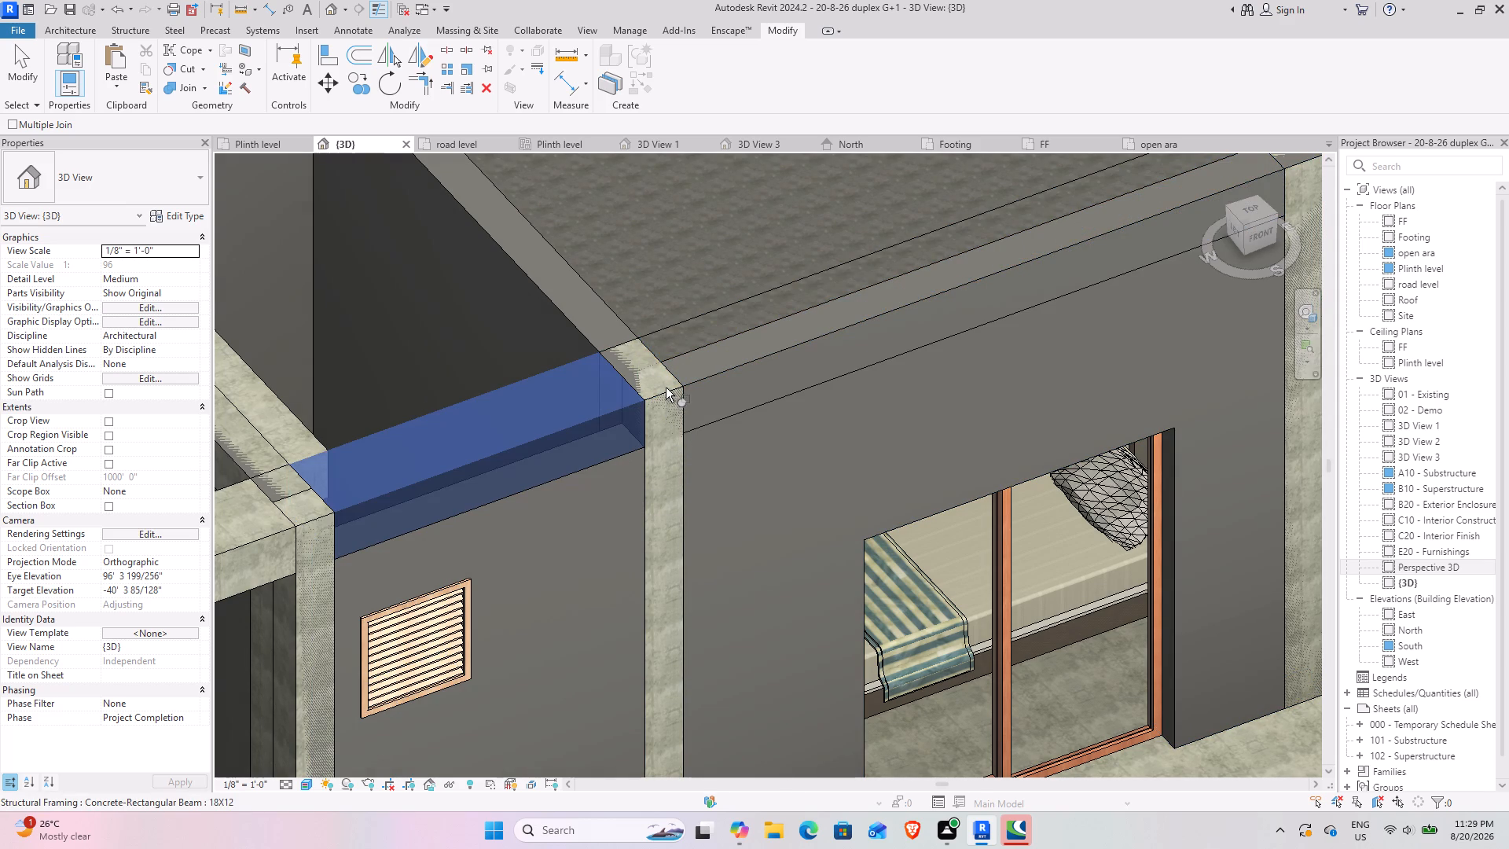
{"action": "left_click", "coordinate": [601, 496]}
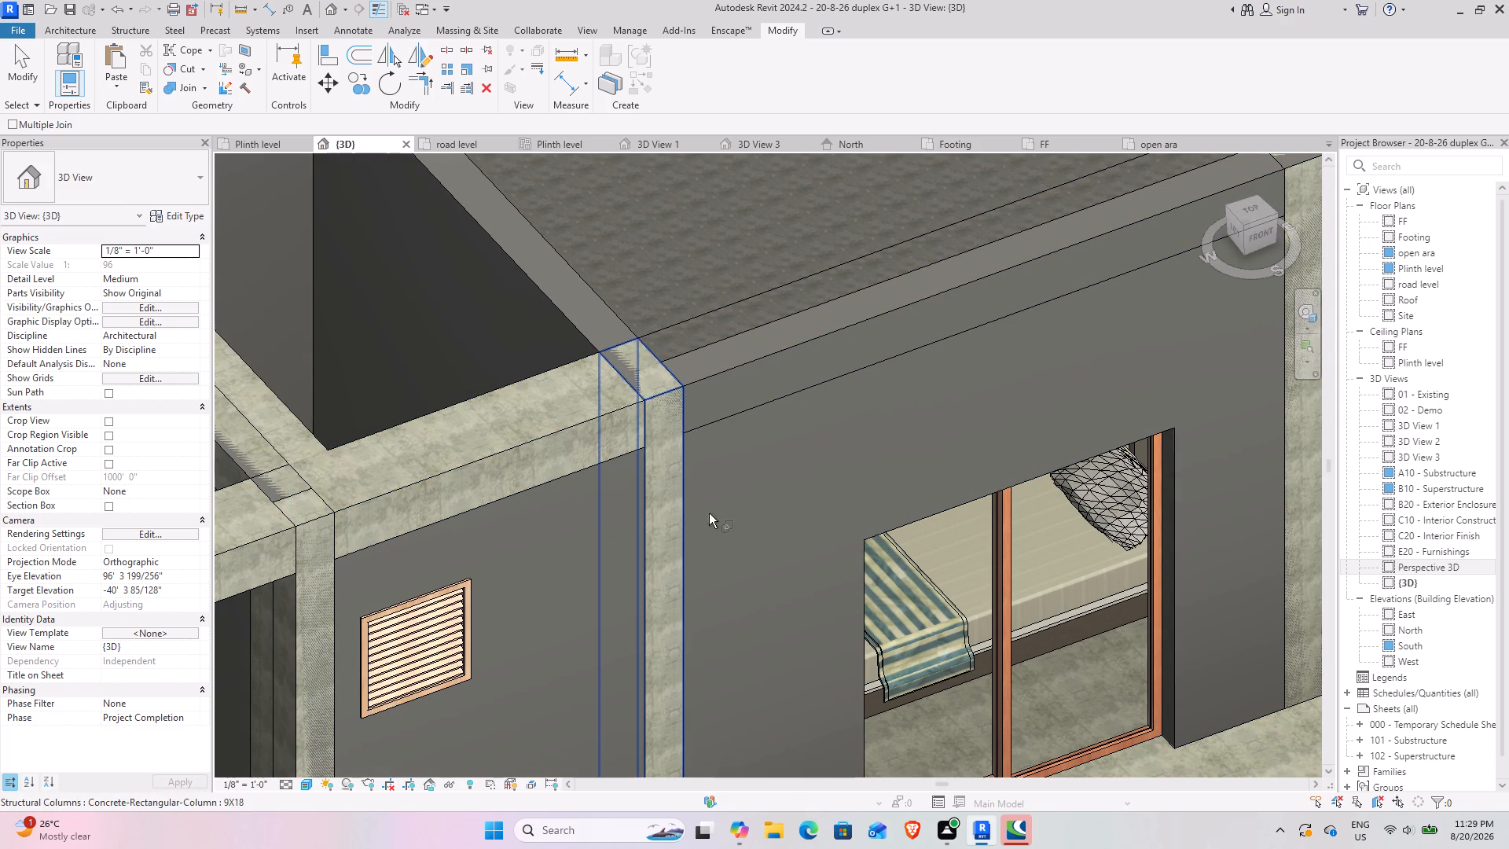
{"action": "left_click", "coordinate": [869, 535]}
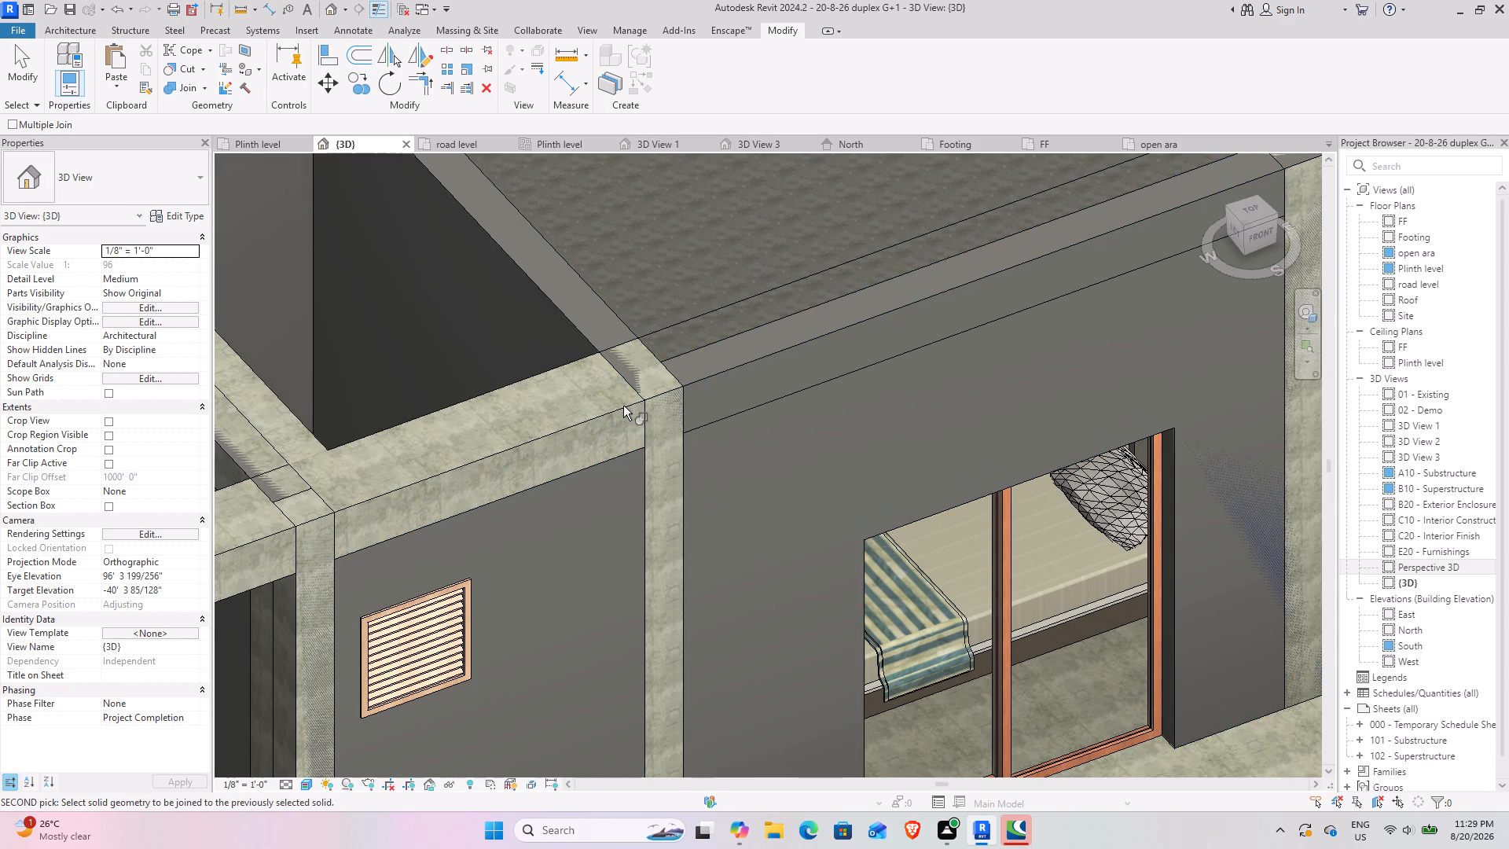
{"action": "left_click", "coordinate": [604, 406]}
{"action": "scroll", "coordinate": [723, 484], "scroll_direction": "down", "scroll_amount": 4}
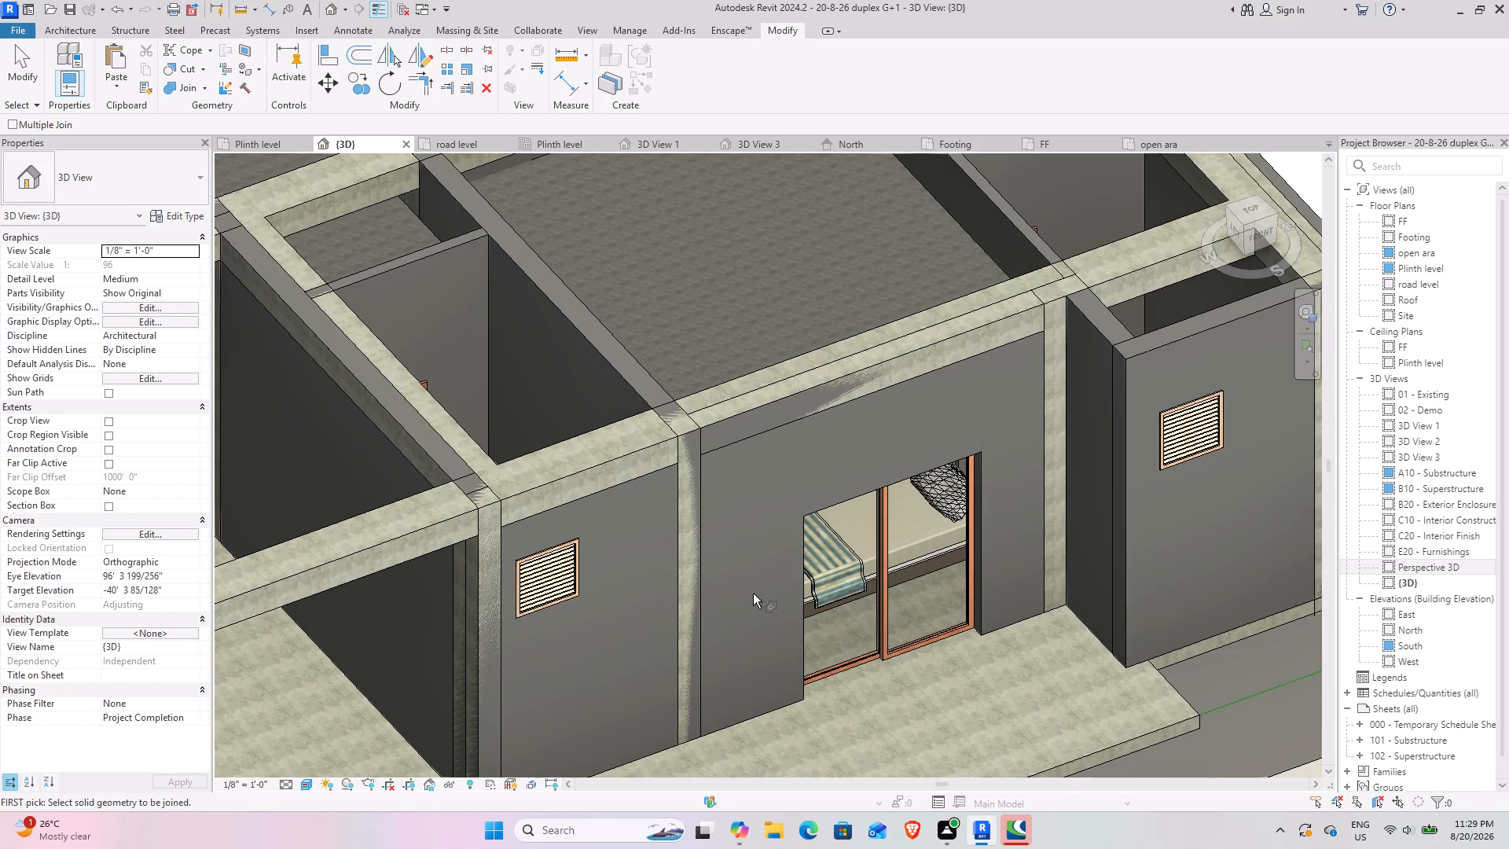
{"action": "key", "text": "Escape"}
{"action": "key", "text": "Escape"}
Examine the whole building from the front, above and the side, including the roof-level beams, rooms and staircase.
{"action": "scroll", "coordinate": [753, 589], "scroll_direction": "down", "scroll_amount": 4}
{"action": "middle_click_drag", "start_coordinate": [532, 524], "coordinate": [725, 412]}
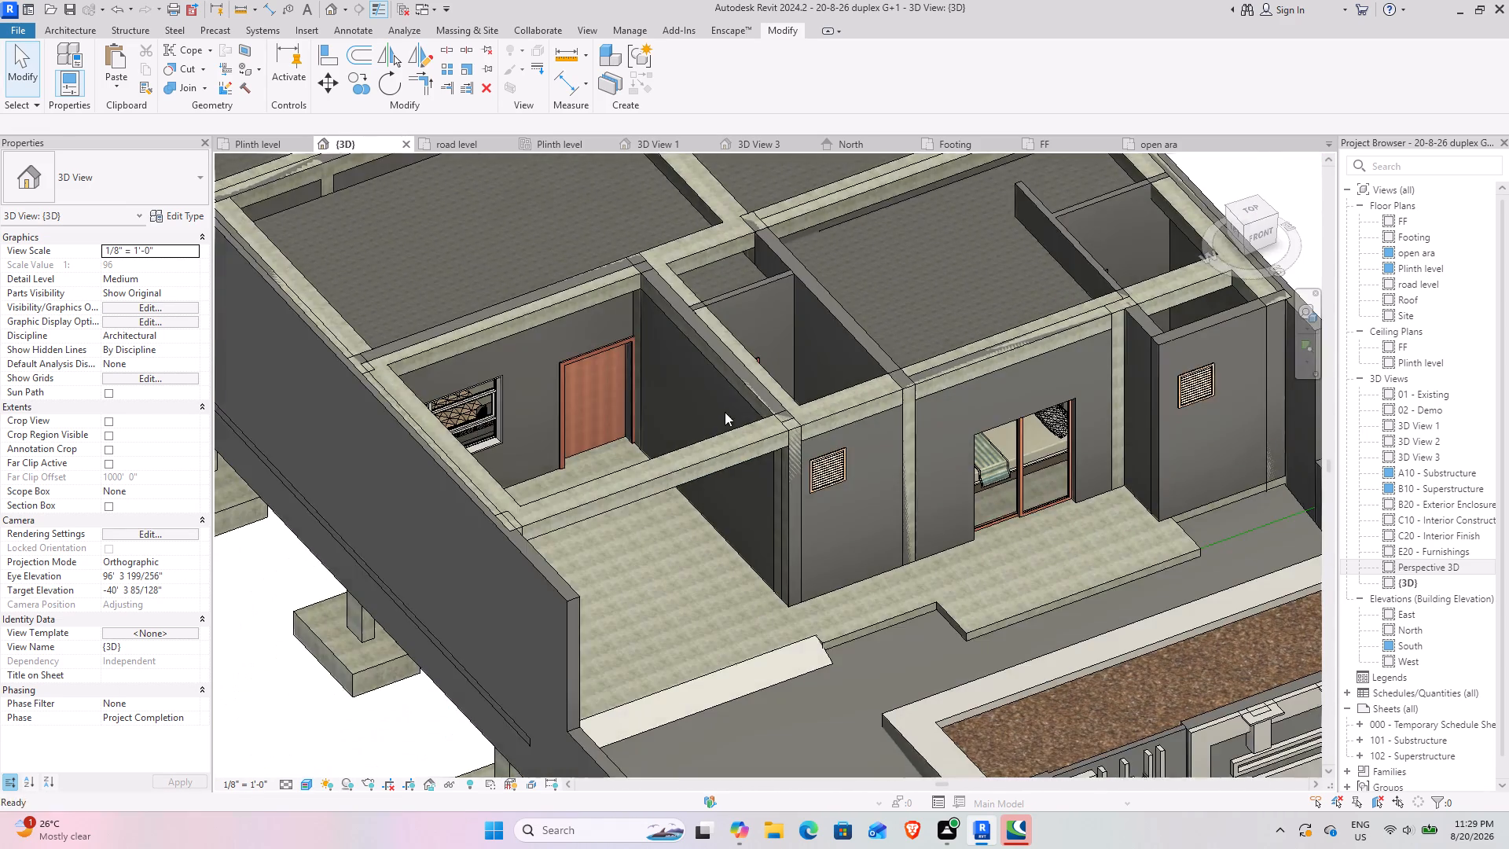
{"action": "scroll", "coordinate": [692, 451], "scroll_direction": "down", "scroll_amount": 2}
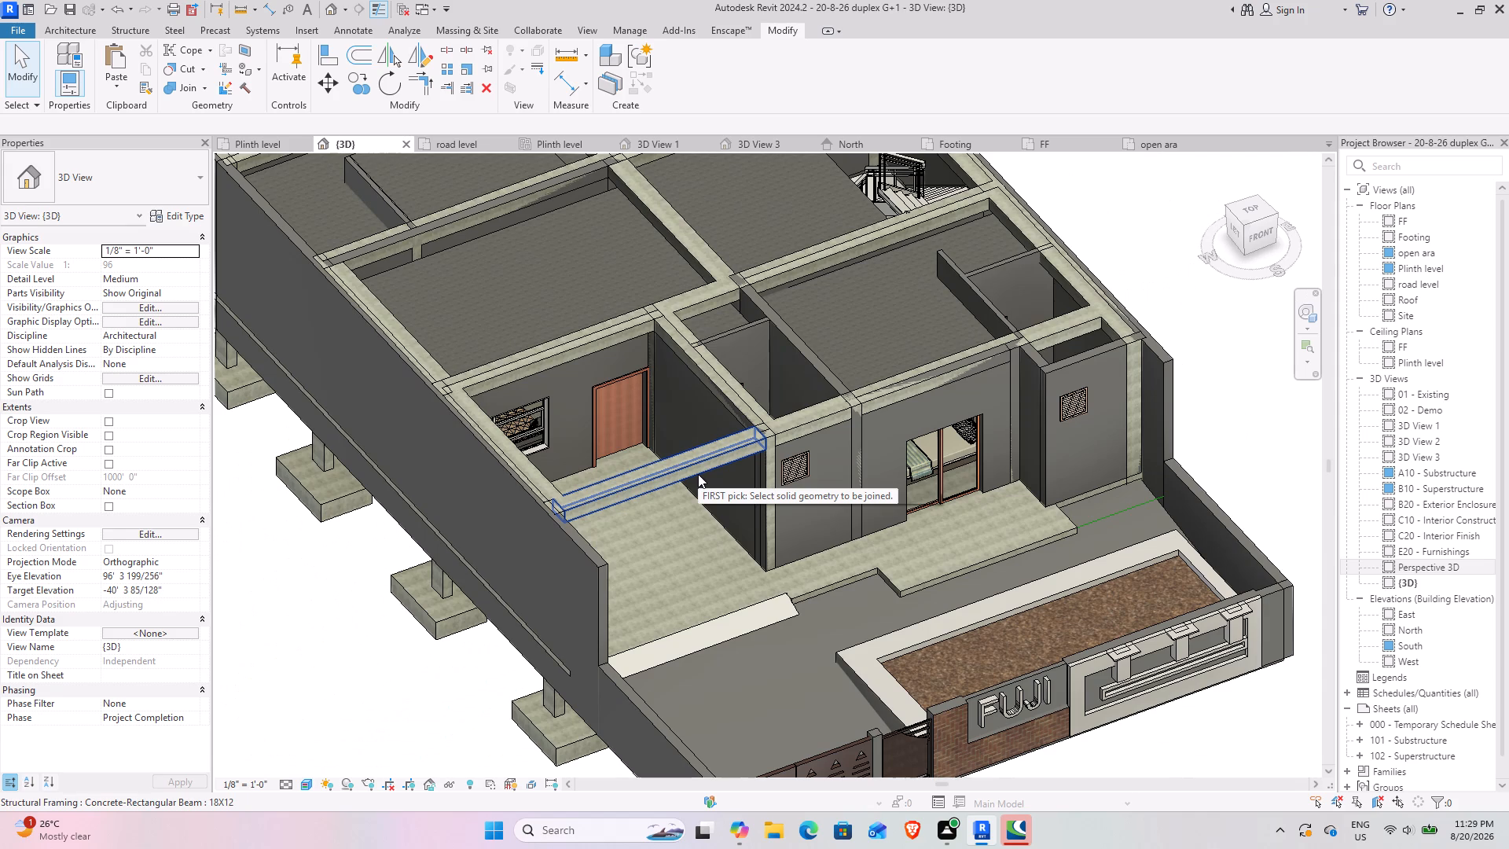
{"action": "scroll", "coordinate": [736, 482], "scroll_direction": "down", "scroll_amount": 2}
{"action": "scroll", "coordinate": [902, 341], "scroll_direction": "up", "scroll_amount": 3}
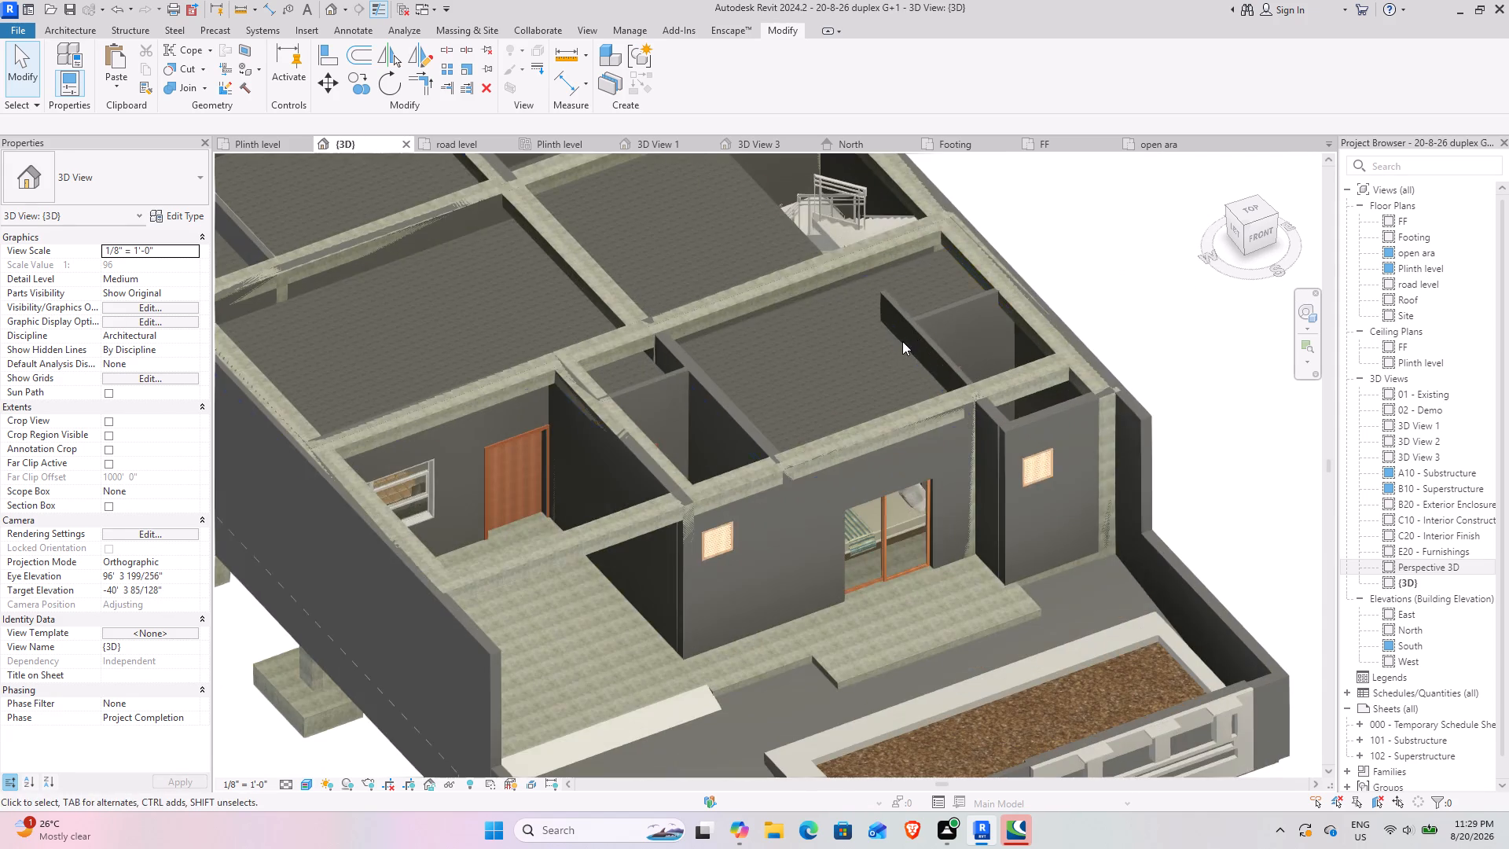
{"action": "middle_click_drag", "start_coordinate": [832, 574], "coordinate": [990, 344]}
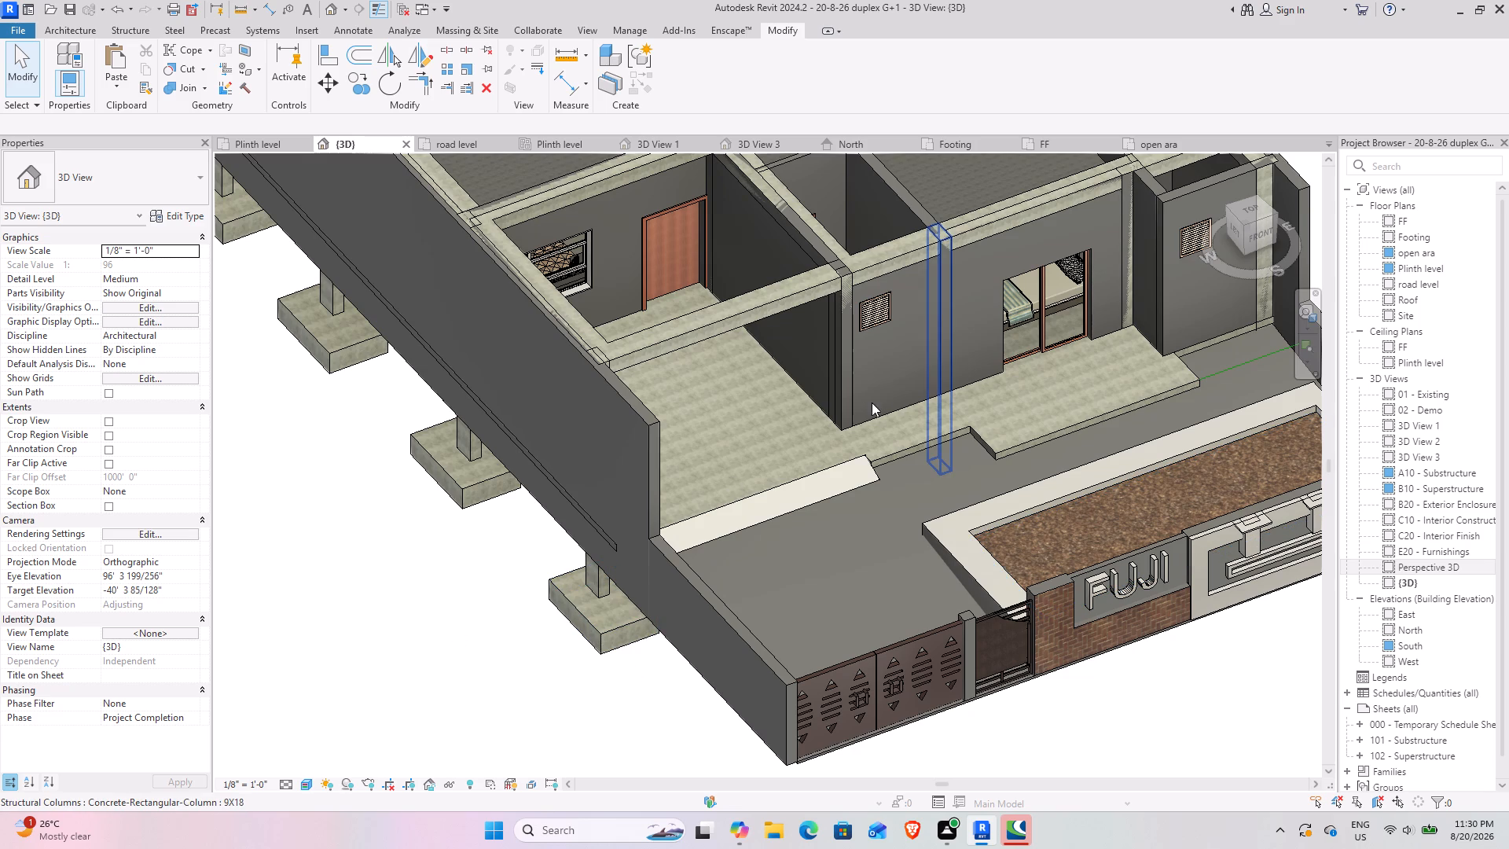
{"action": "scroll", "coordinate": [883, 398], "scroll_direction": "down", "scroll_amount": 3}
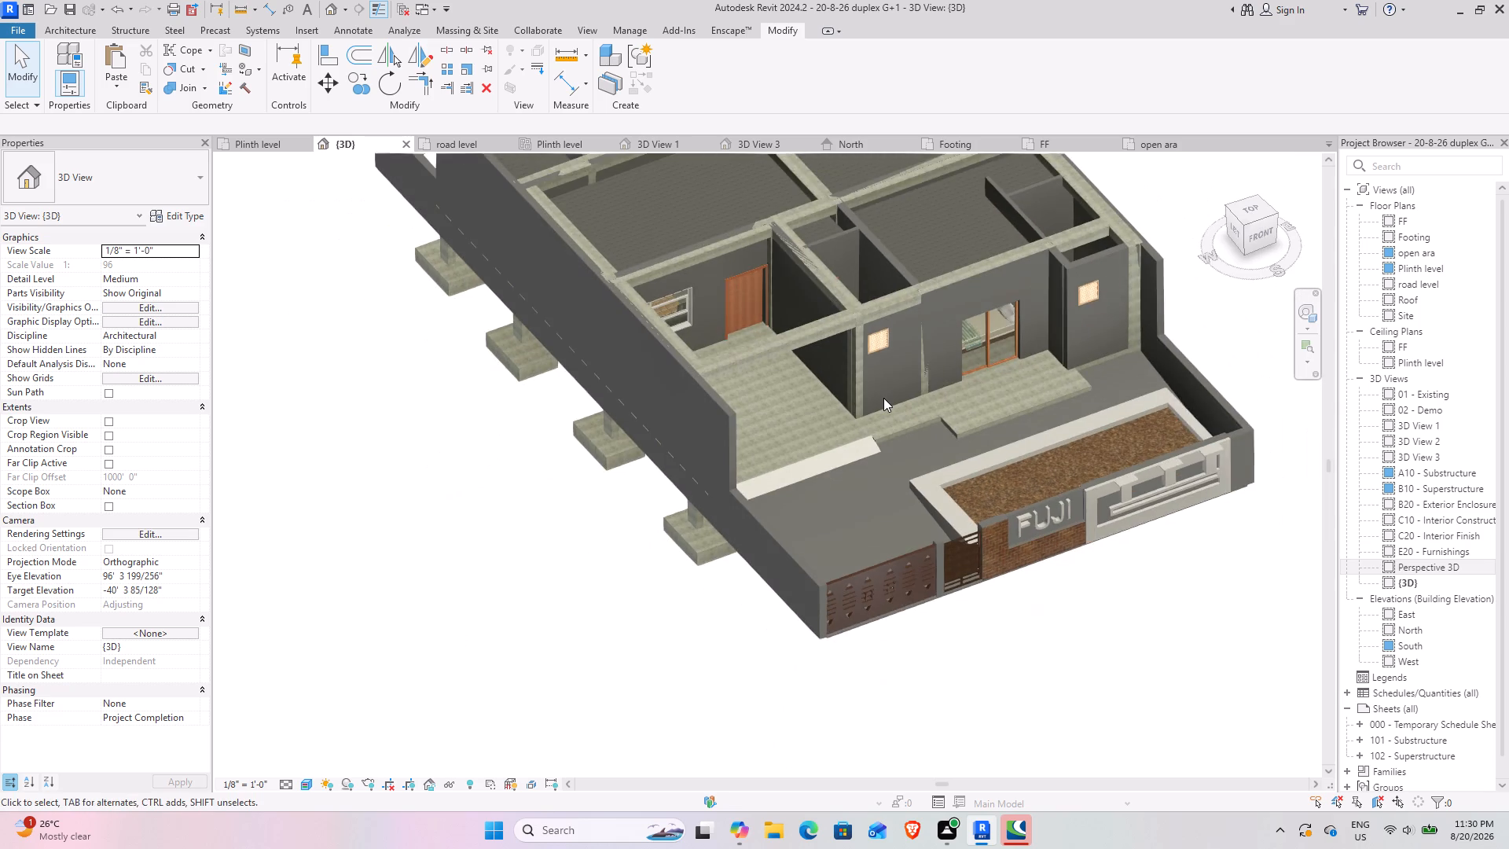
{"action": "middle_click_drag", "start_coordinate": [883, 386], "coordinate": [880, 574]}
{"action": "scroll", "coordinate": [812, 351], "scroll_direction": "down", "scroll_amount": 3}
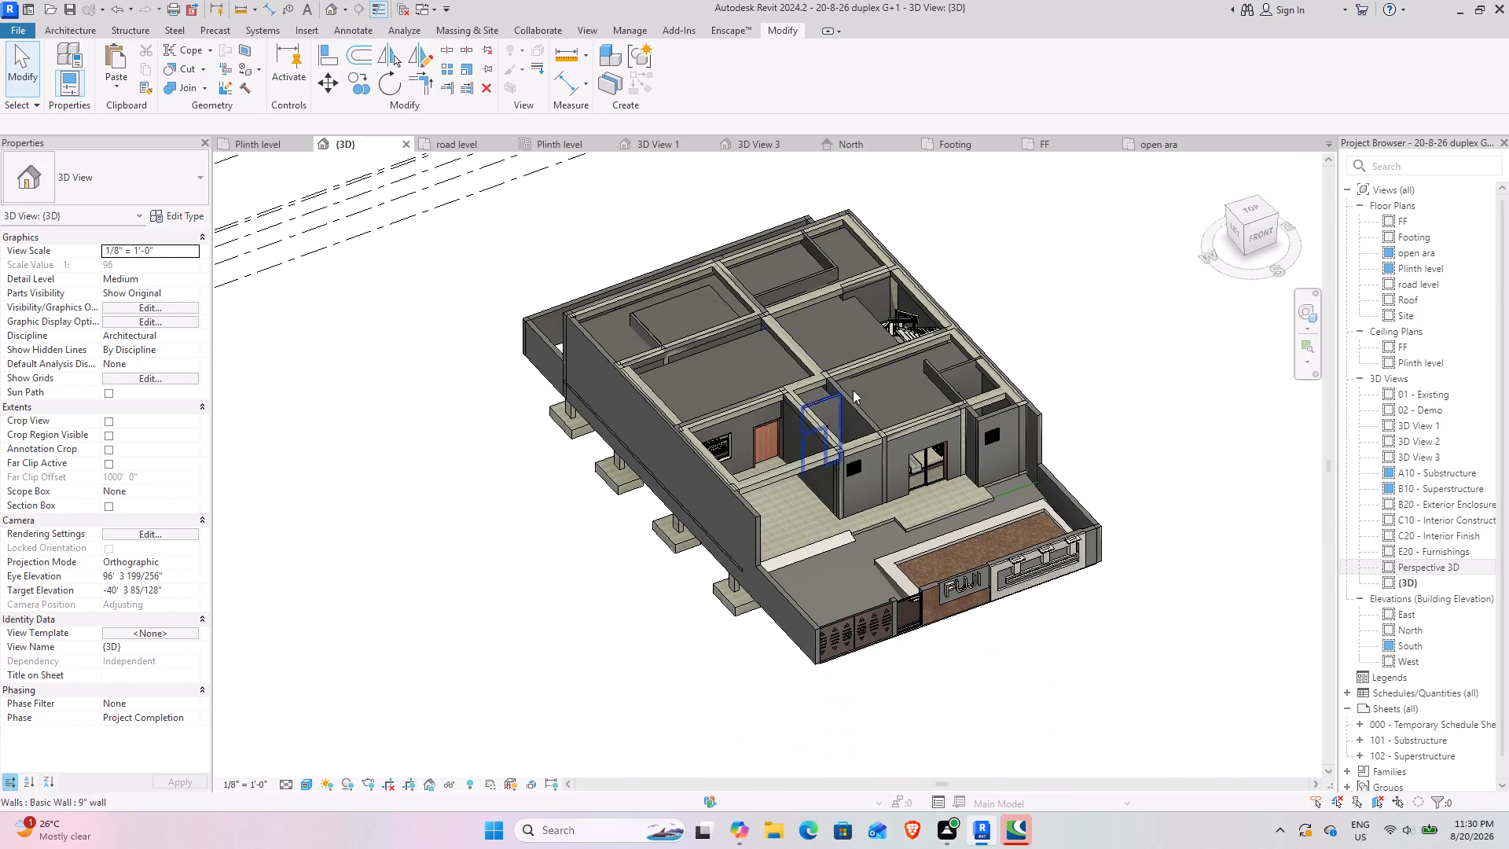
{"action": "middle_click_drag", "start_coordinate": [777, 517], "coordinate": [685, 612], "text": "shift"}
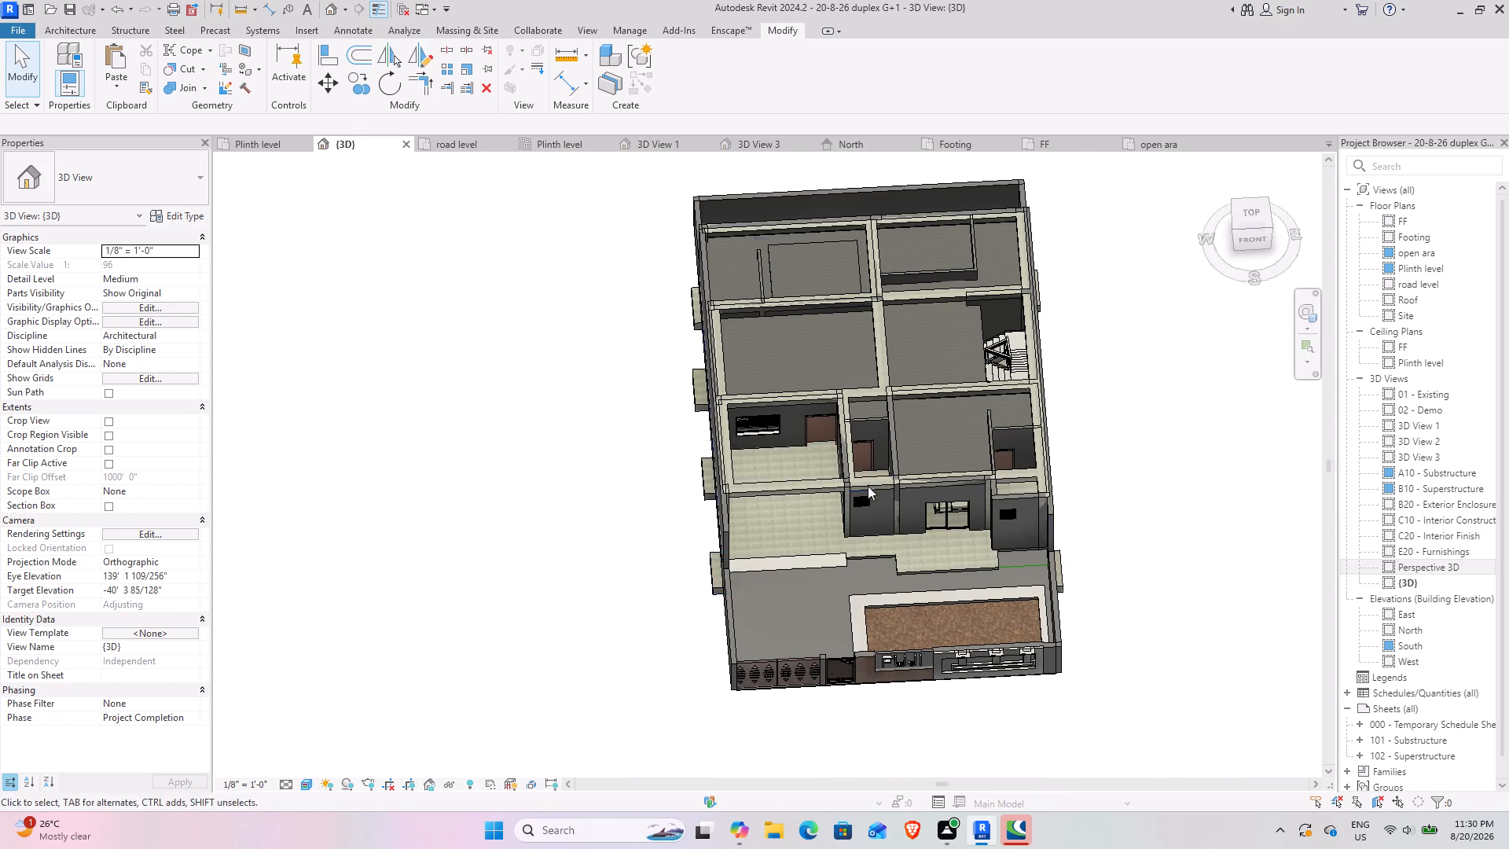
{"action": "scroll", "coordinate": [1004, 318], "scroll_direction": "up", "scroll_amount": 4}
{"action": "middle_click_drag", "start_coordinate": [990, 399], "coordinate": [942, 385], "text": "shift"}
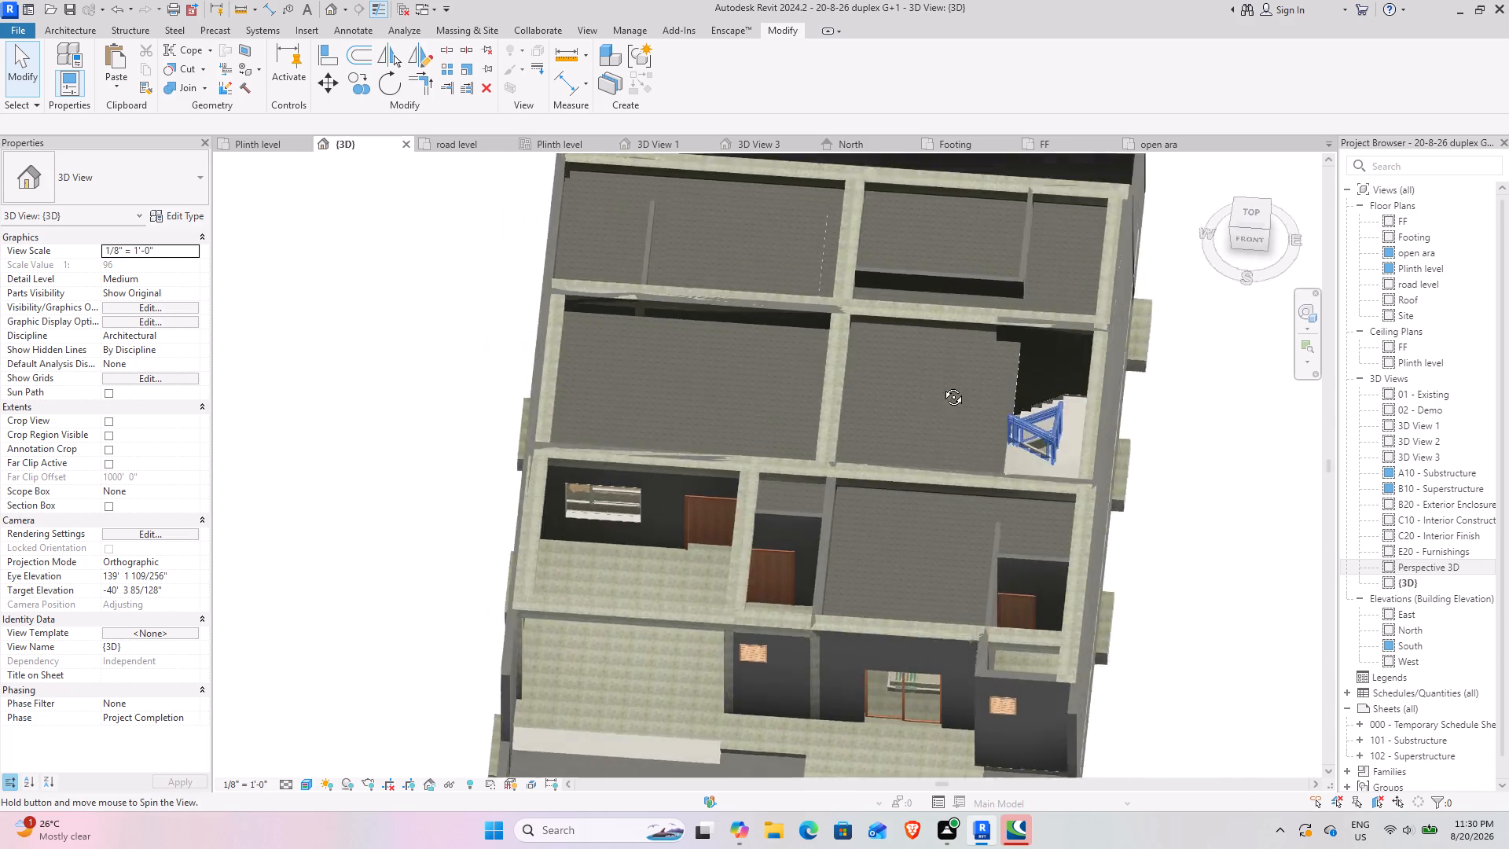
{"action": "middle_click_drag", "start_coordinate": [942, 385], "coordinate": [727, 325], "text": "shift"}
{"action": "middle_click_drag", "start_coordinate": [840, 535], "coordinate": [671, 266]}
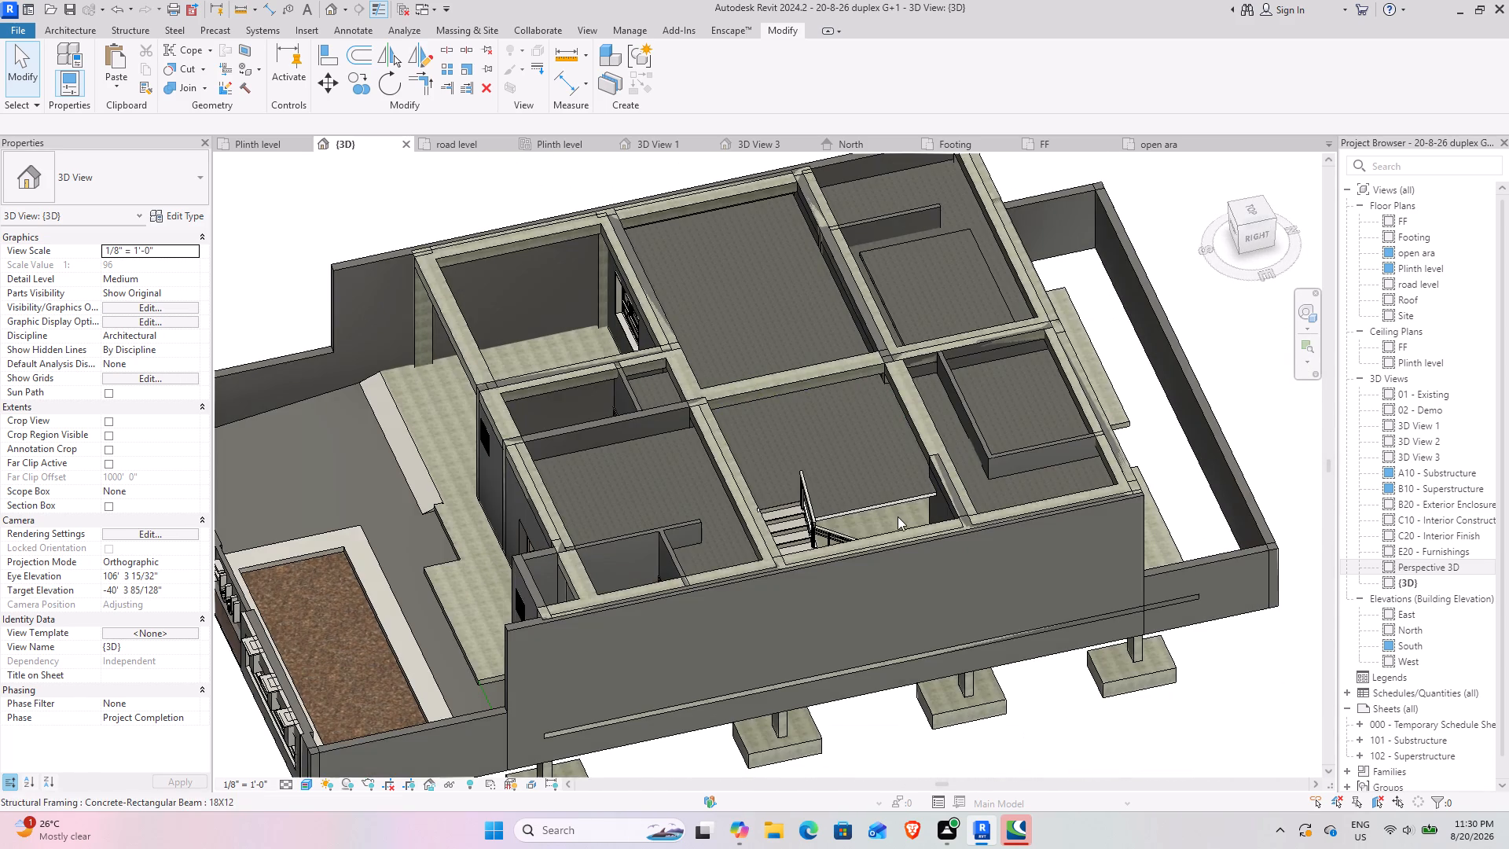
{"action": "scroll", "coordinate": [898, 516], "scroll_direction": "up", "scroll_amount": 15}
{"action": "scroll", "coordinate": [896, 516], "scroll_direction": "down", "scroll_amount": 18}
{"action": "middle_click_drag", "start_coordinate": [688, 505], "coordinate": [766, 555], "text": "shift"}
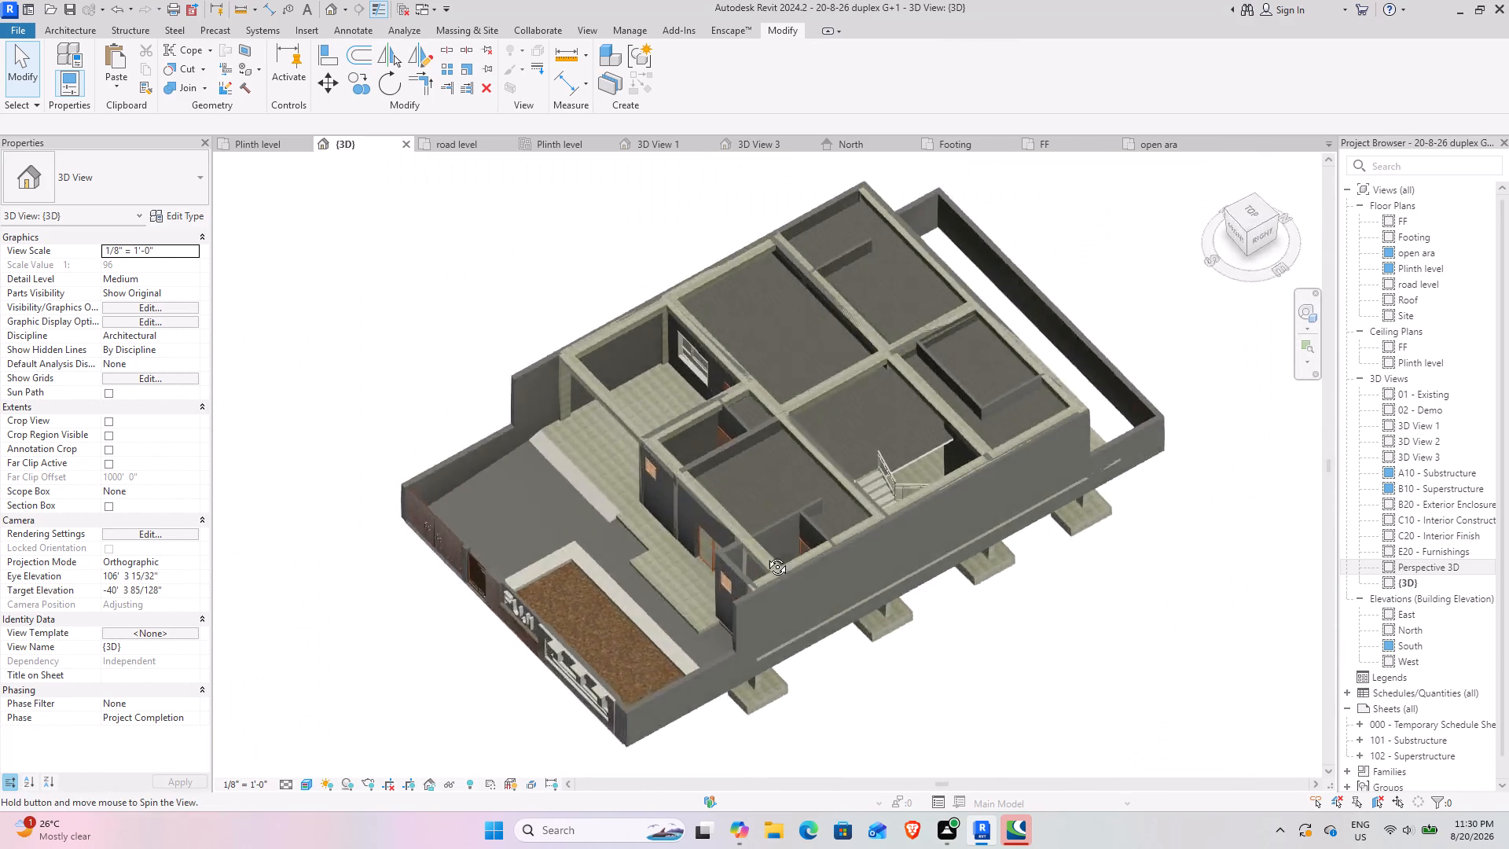
{"action": "middle_click_drag", "start_coordinate": [766, 555], "coordinate": [1004, 575], "text": "shift"}
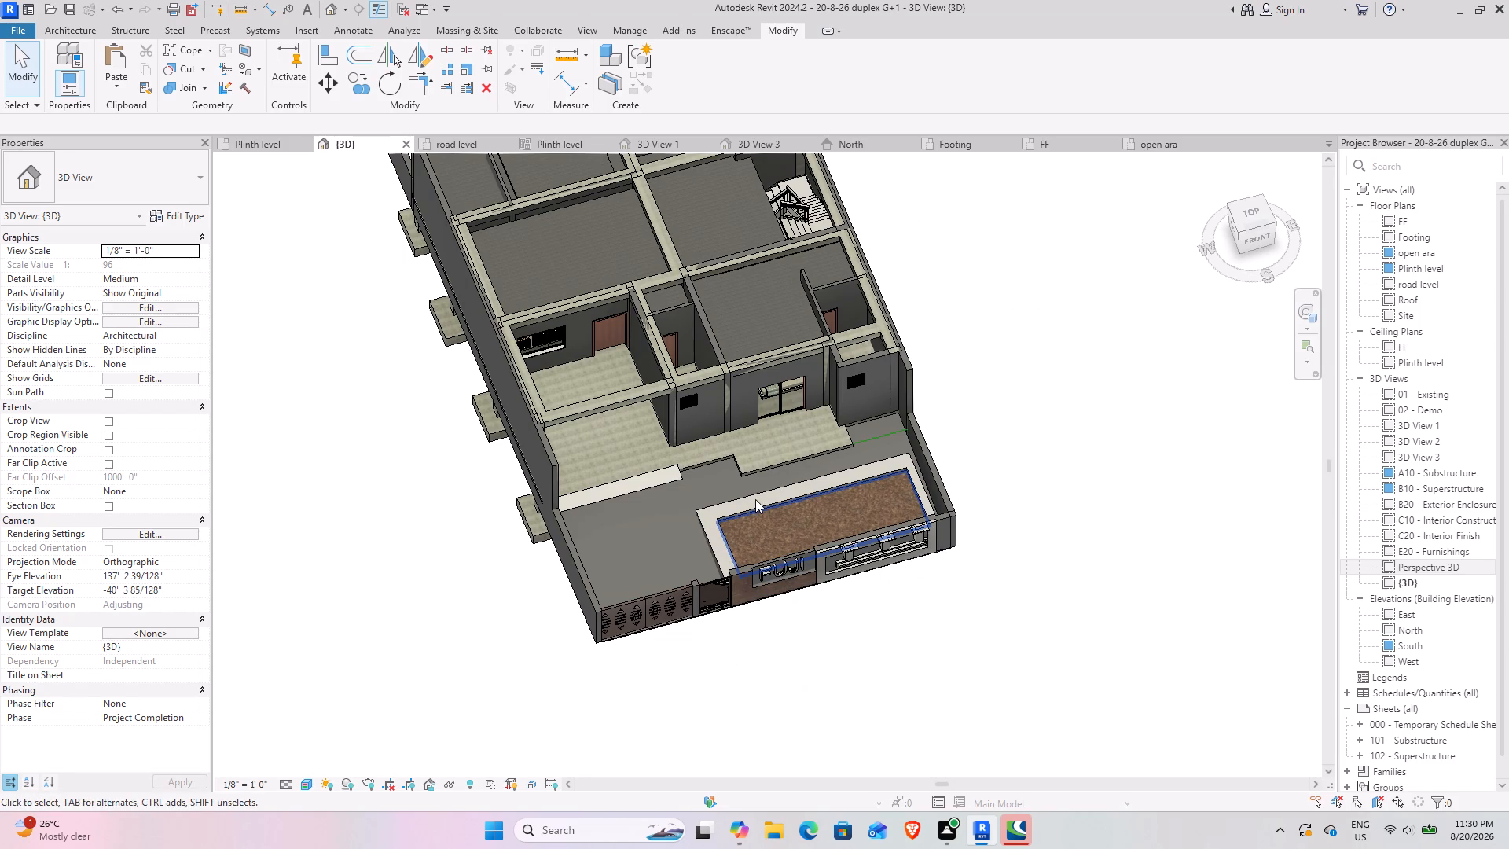
Examine the mulch planter, the FUJI boundary wall, the gates and the porch slab up close from several angles.
{"action": "scroll", "coordinate": [755, 499], "scroll_direction": "up", "scroll_amount": 7}
{"action": "middle_click_drag", "start_coordinate": [666, 550], "coordinate": [780, 487], "text": "shift"}
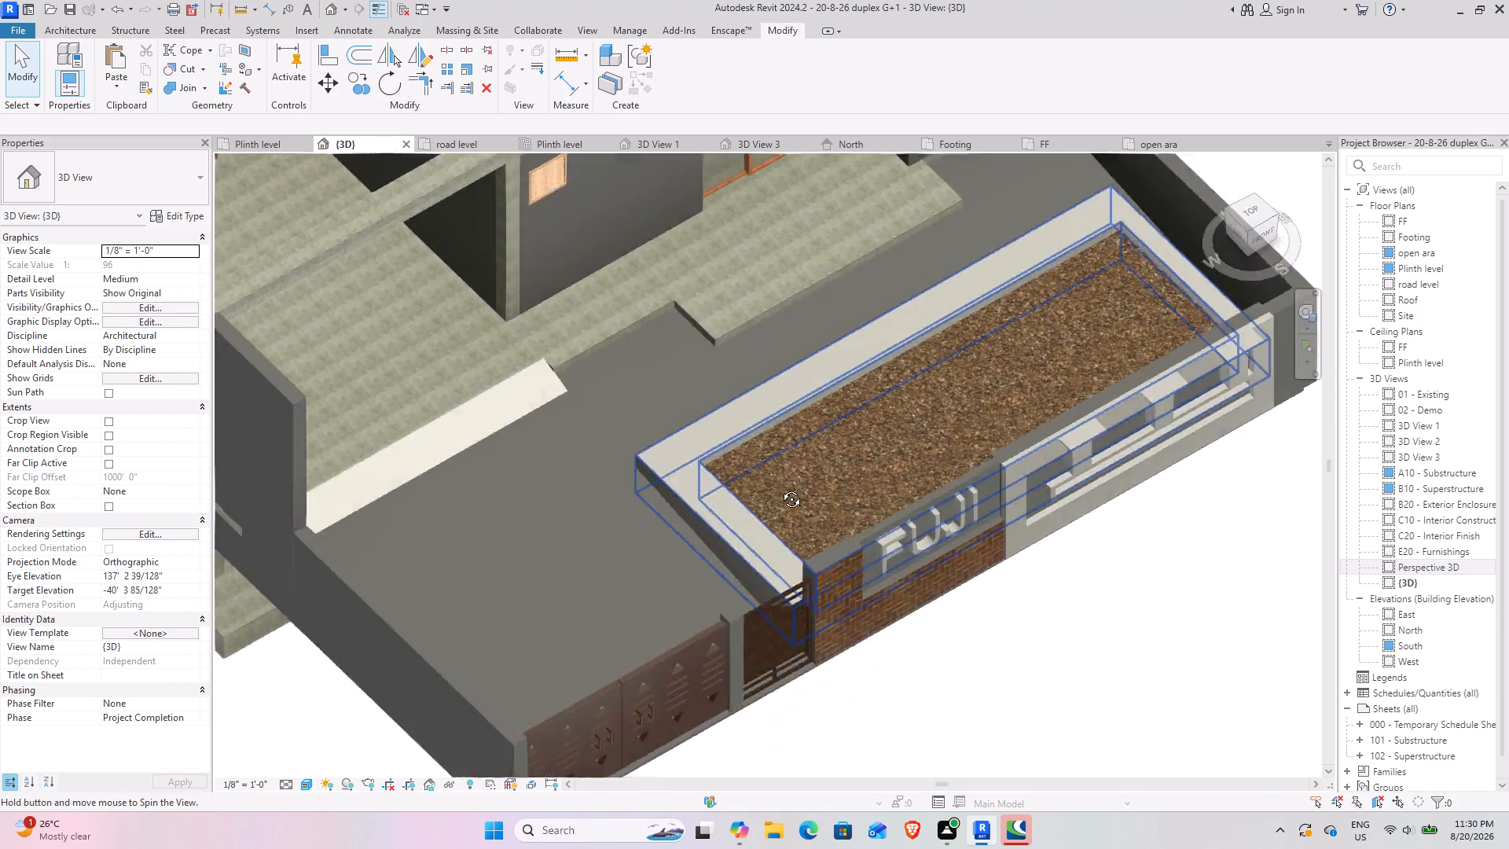
{"action": "middle_click_drag", "start_coordinate": [780, 487], "coordinate": [909, 318], "text": "shift"}
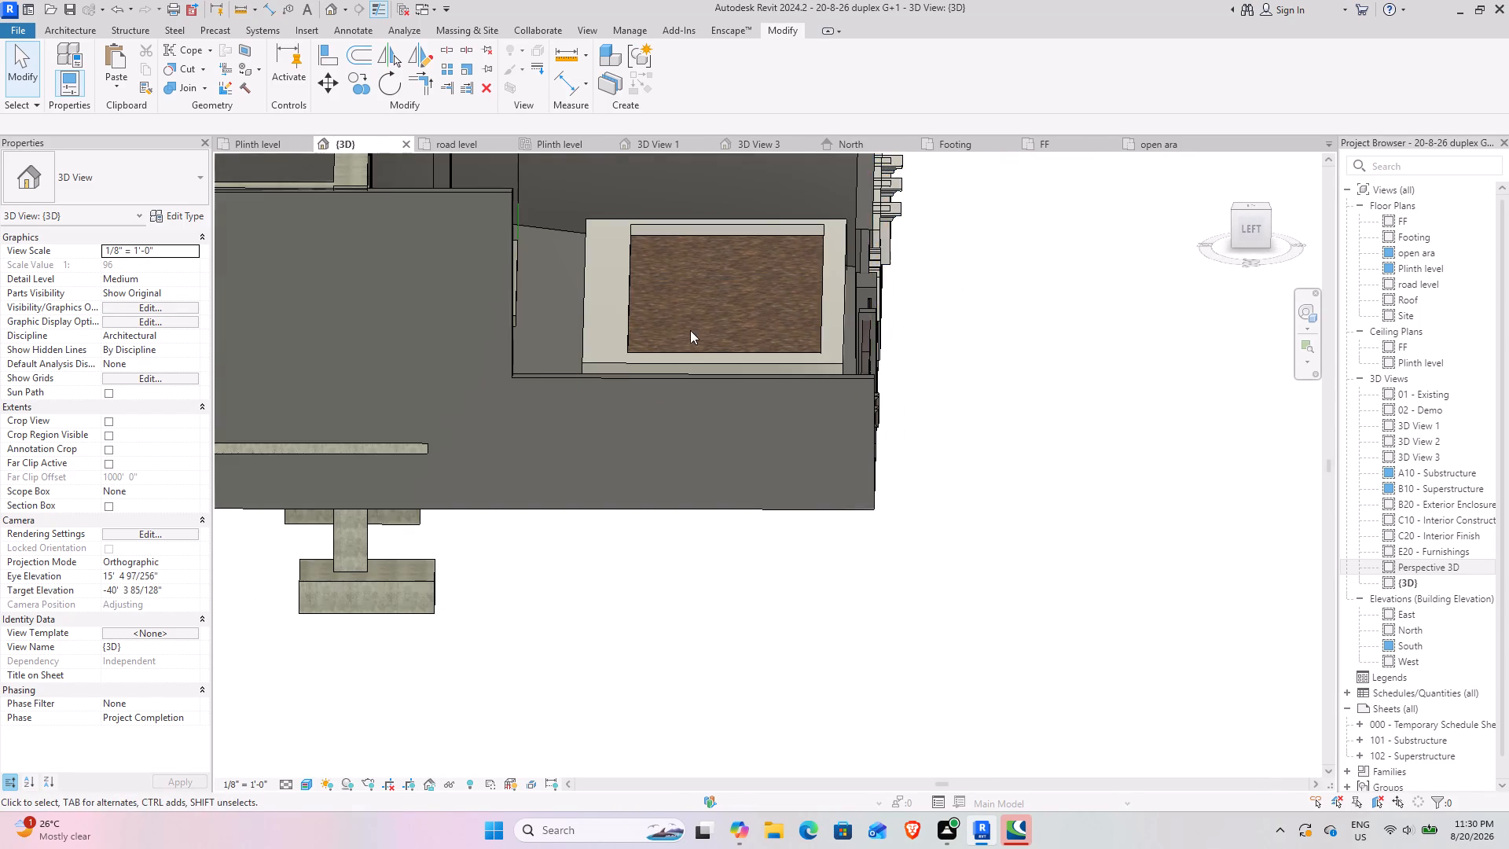
{"action": "scroll", "coordinate": [690, 317], "scroll_direction": "up", "scroll_amount": 4}
{"action": "middle_click_drag", "start_coordinate": [835, 340], "coordinate": [681, 342], "text": "shift"}
{"action": "scroll", "coordinate": [815, 397], "scroll_direction": "down", "scroll_amount": 4}
{"action": "middle_click_drag", "start_coordinate": [831, 391], "coordinate": [664, 451], "text": "shift"}
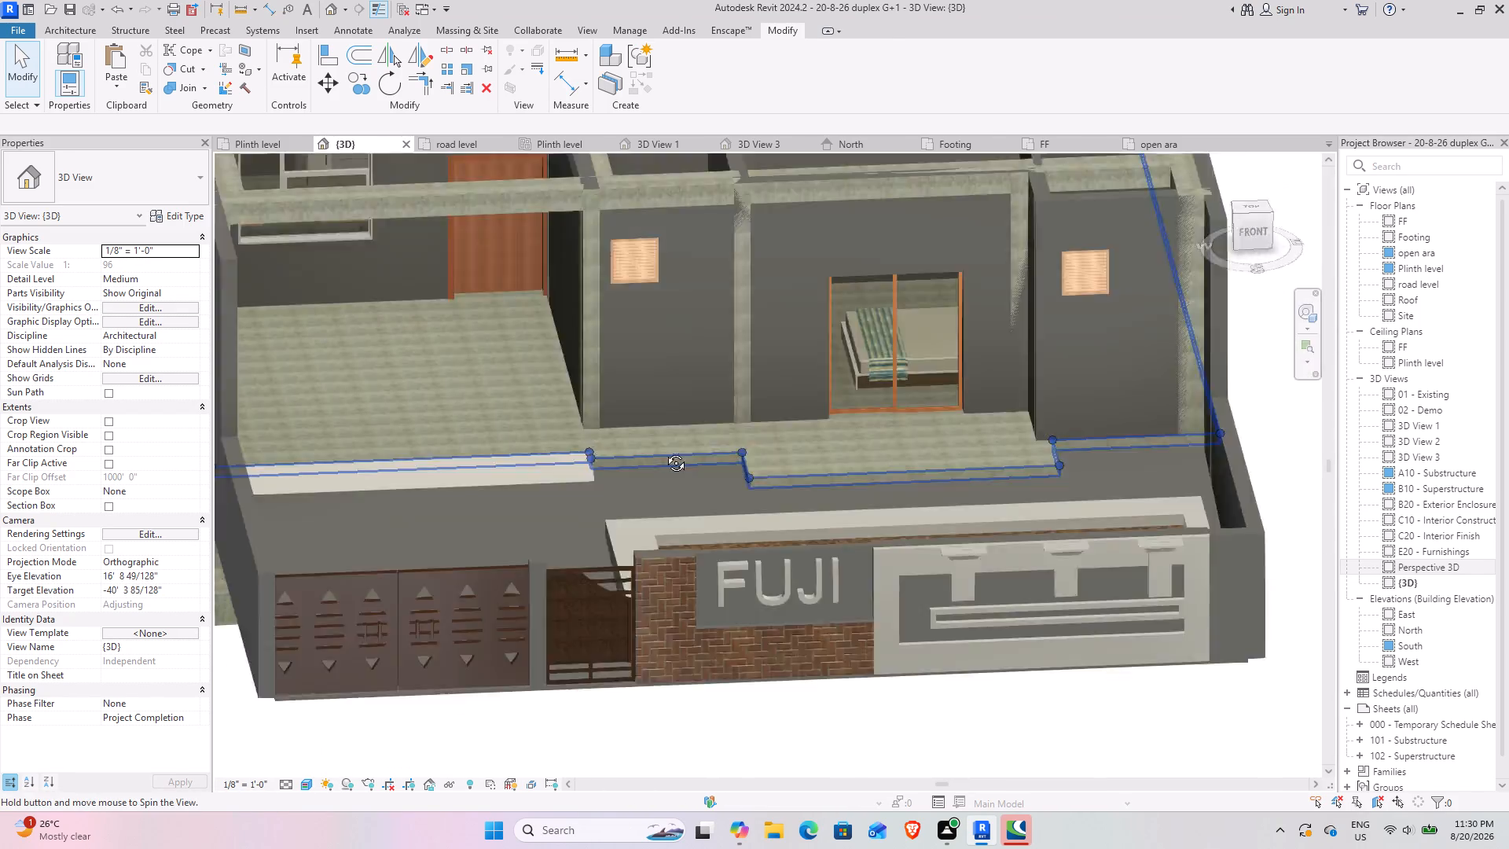
{"action": "middle_click_drag", "start_coordinate": [664, 451], "coordinate": [624, 468], "text": "shift"}
{"action": "middle_click_drag", "start_coordinate": [649, 535], "coordinate": [771, 319]}
{"action": "middle_click_drag", "start_coordinate": [766, 358], "coordinate": [783, 438], "text": "shift"}
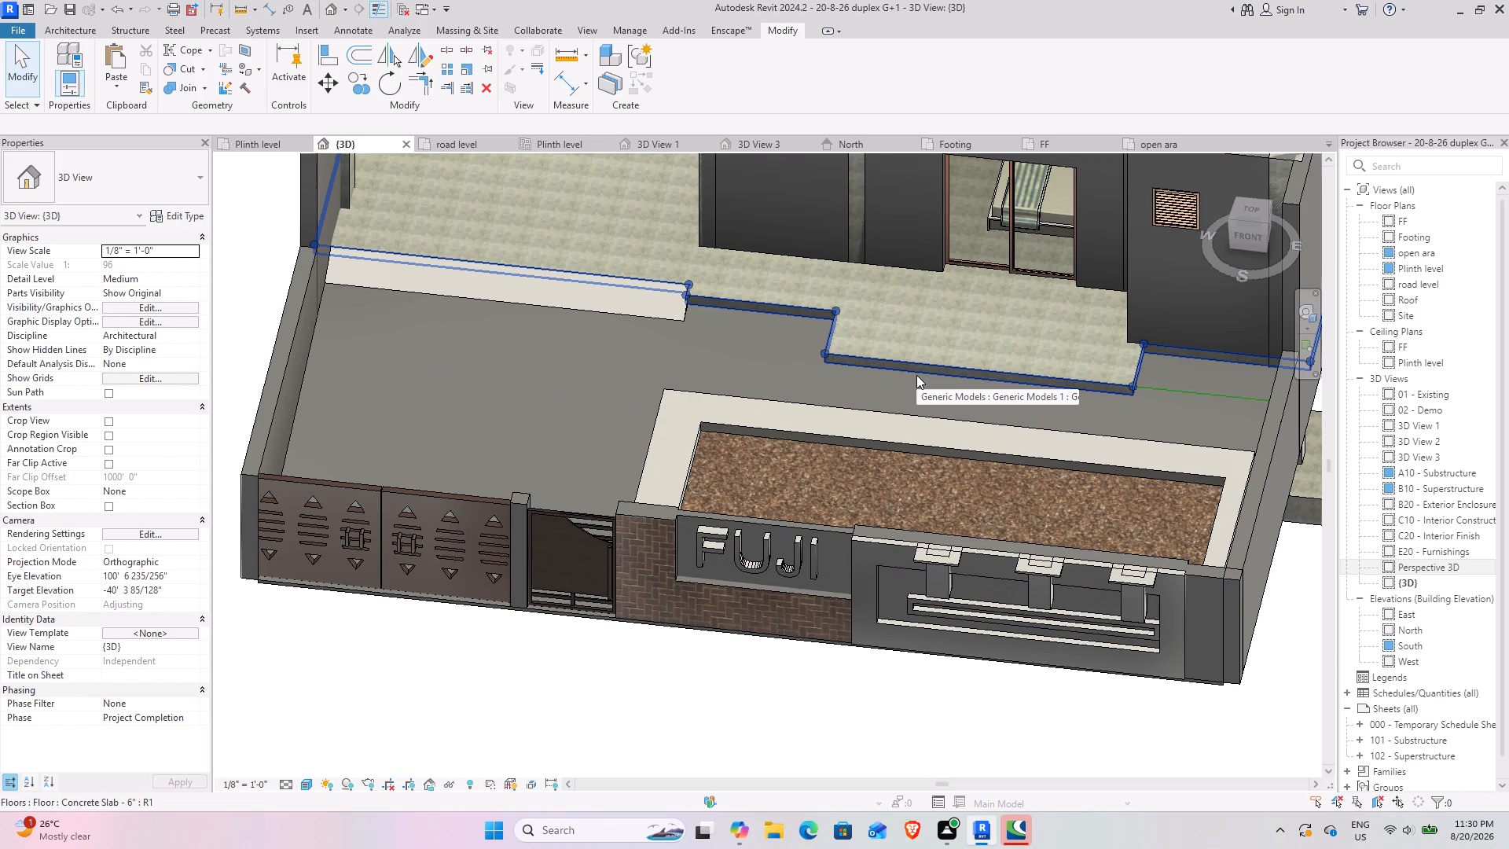
Examine the complete building with its front facade, beam grid, side walls and footings from several angles.
{"action": "scroll", "coordinate": [800, 366], "scroll_direction": "down", "scroll_amount": 4}
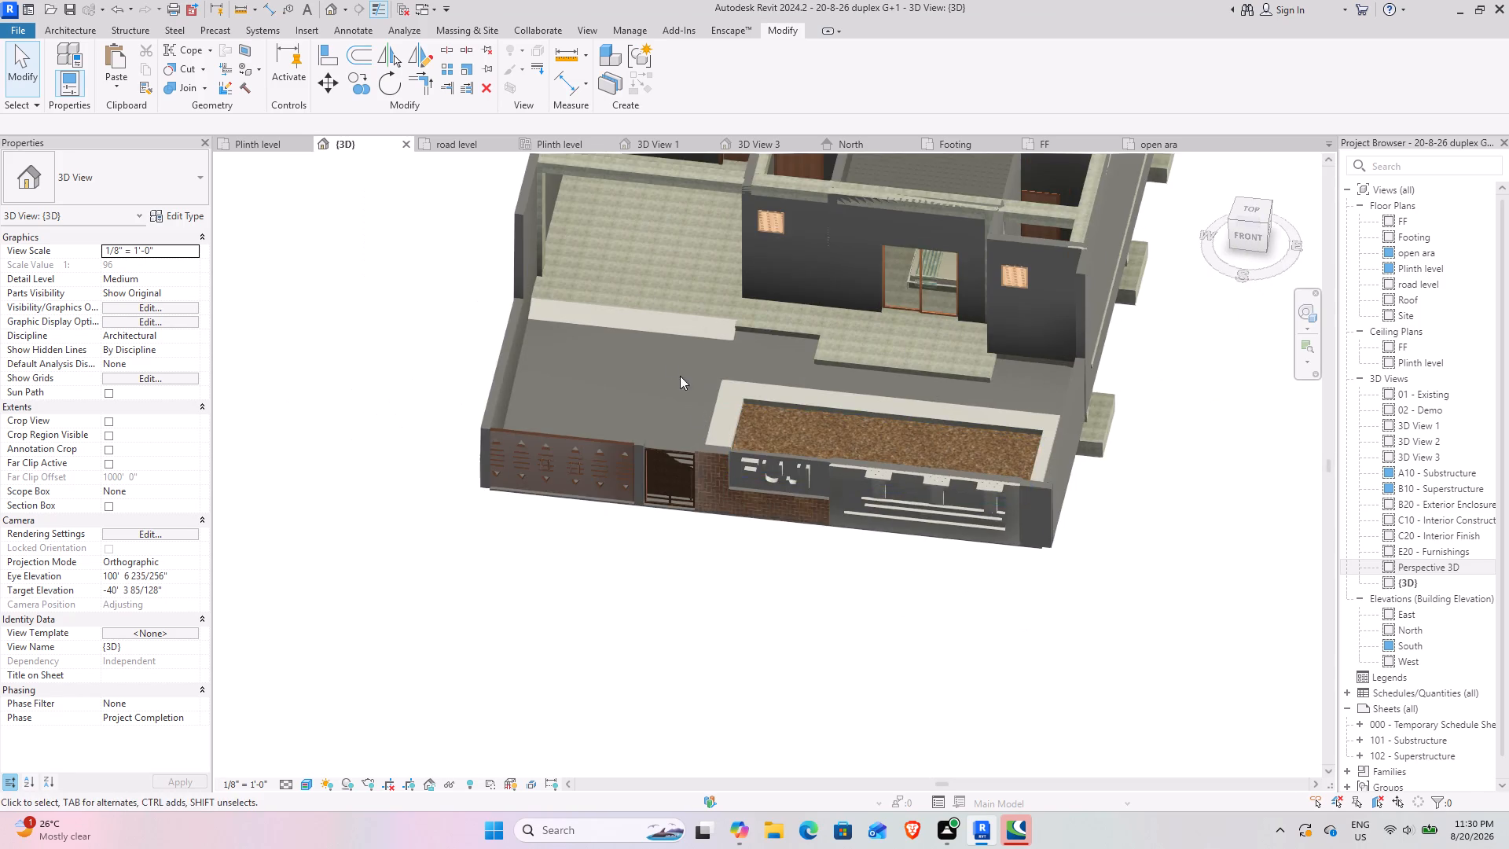
{"action": "middle_click_drag", "start_coordinate": [642, 349], "coordinate": [619, 551]}
{"action": "middle_click_drag", "start_coordinate": [612, 502], "coordinate": [673, 483], "text": "shift"}
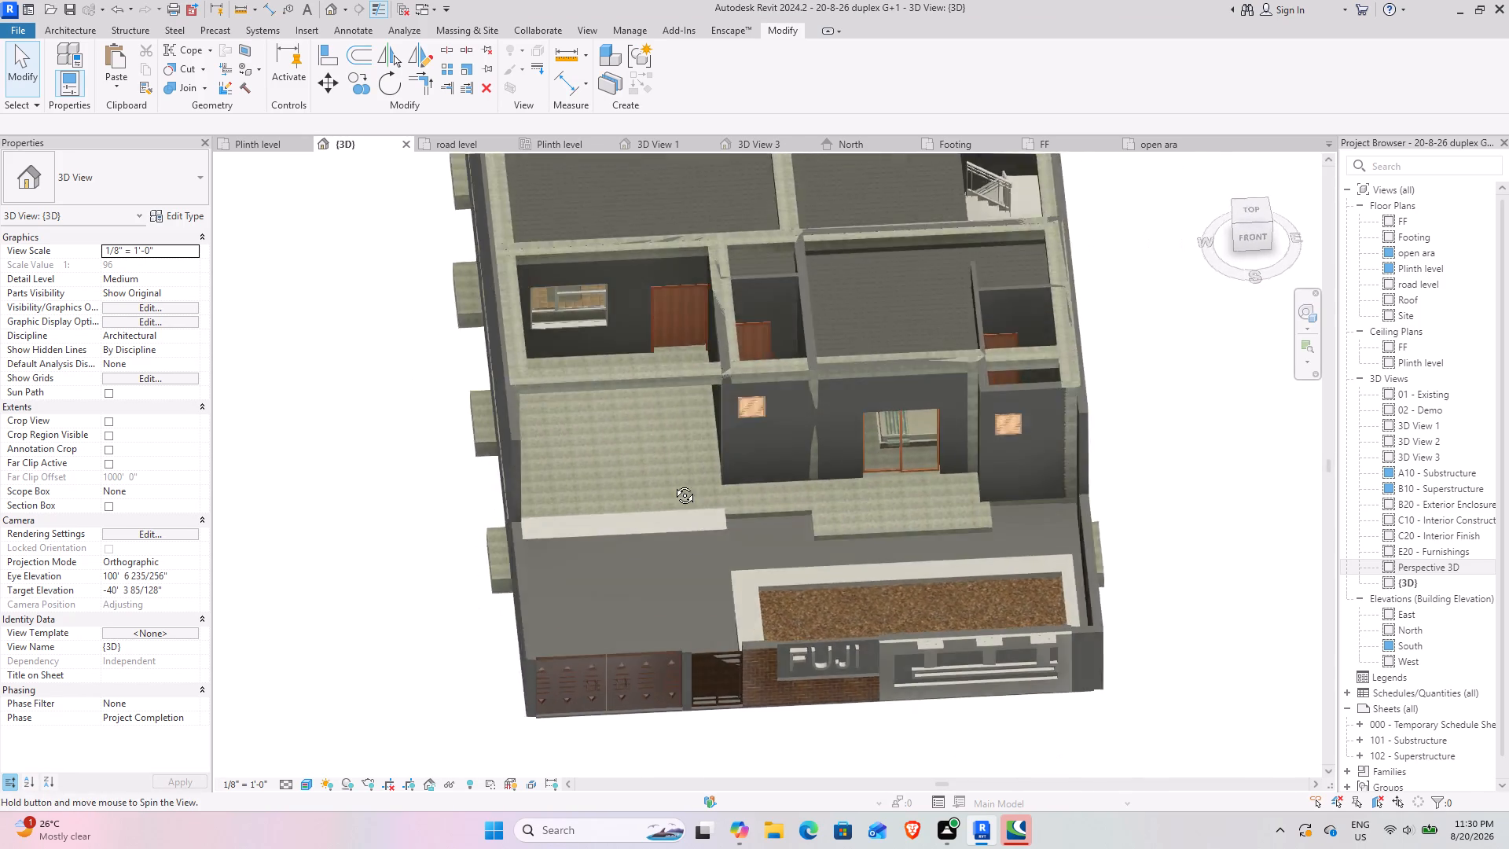
{"action": "middle_click_drag", "start_coordinate": [673, 483], "coordinate": [575, 237], "text": "shift"}
{"action": "middle_click_drag", "start_coordinate": [640, 276], "coordinate": [726, 396], "text": "shift"}
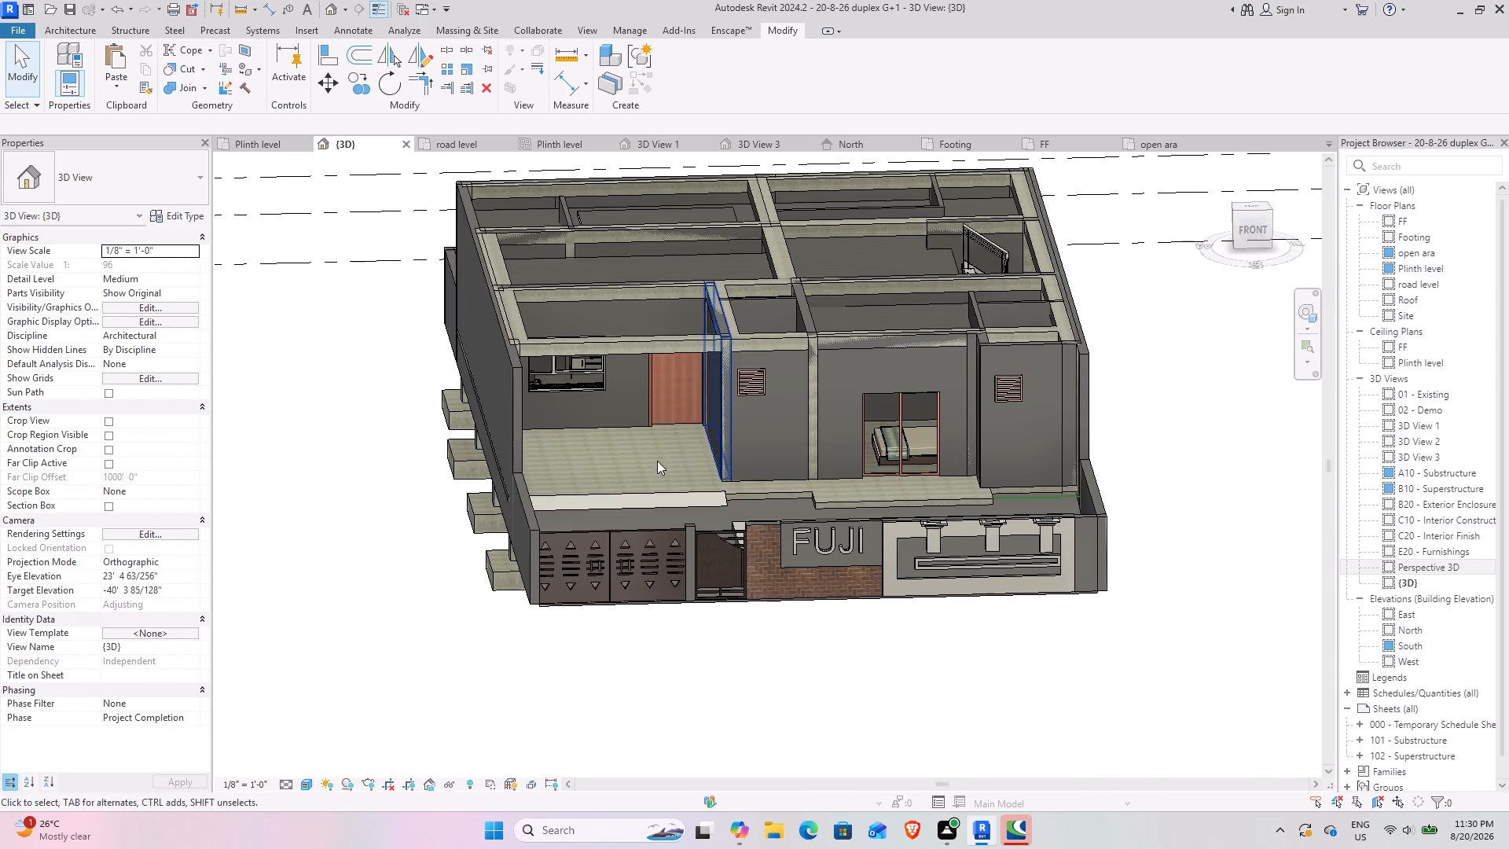
{"action": "middle_click_drag", "start_coordinate": [657, 461], "coordinate": [804, 389]}
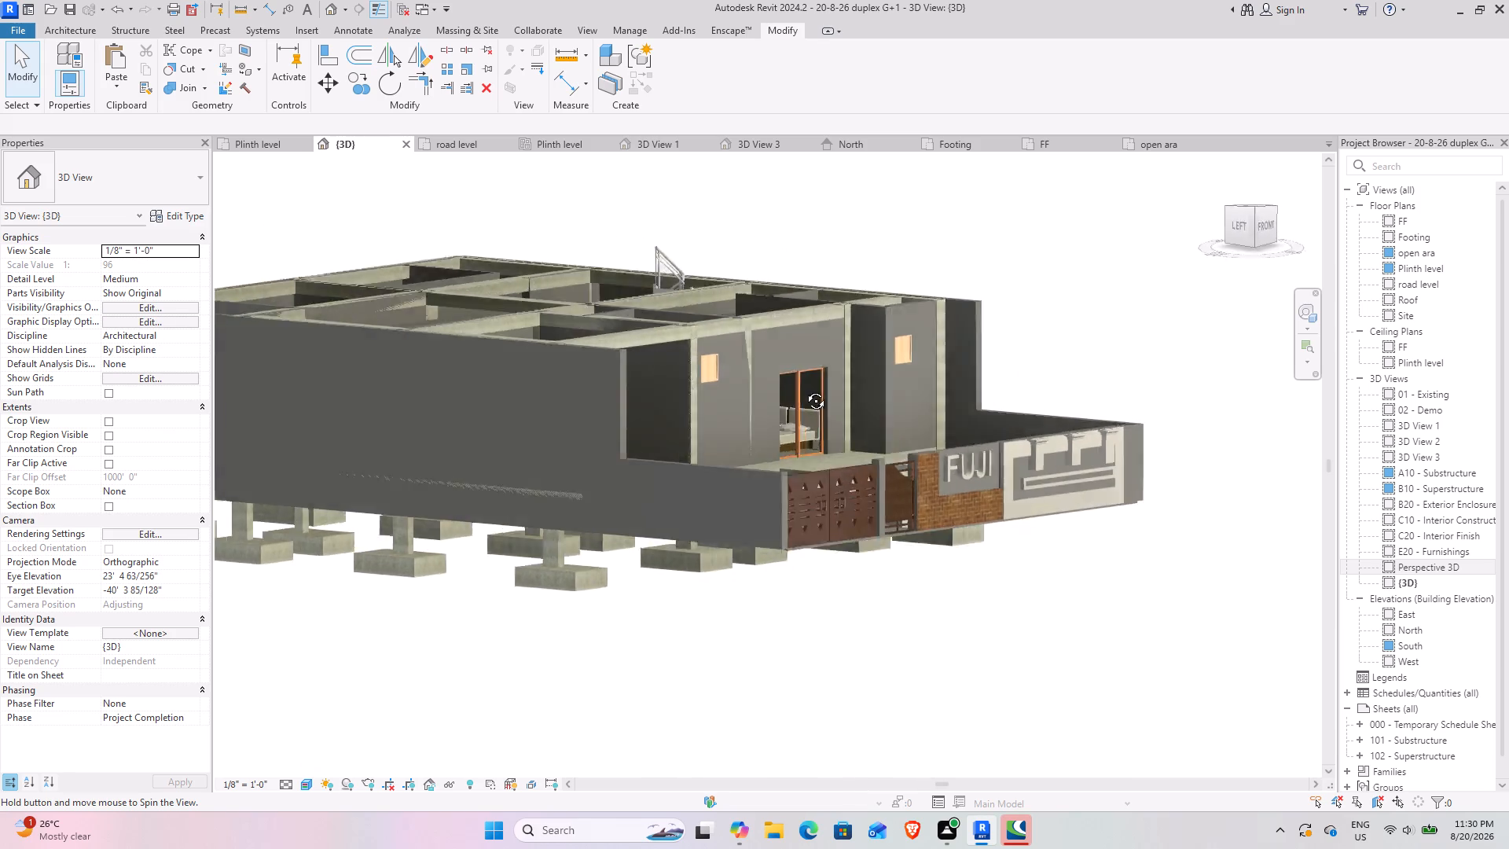
{"action": "middle_click_drag", "start_coordinate": [804, 389], "coordinate": [529, 388]}
{"action": "scroll", "coordinate": [731, 400], "scroll_direction": "down", "scroll_amount": 3}
{"action": "middle_click_drag", "start_coordinate": [634, 378], "coordinate": [670, 466], "text": "shift"}
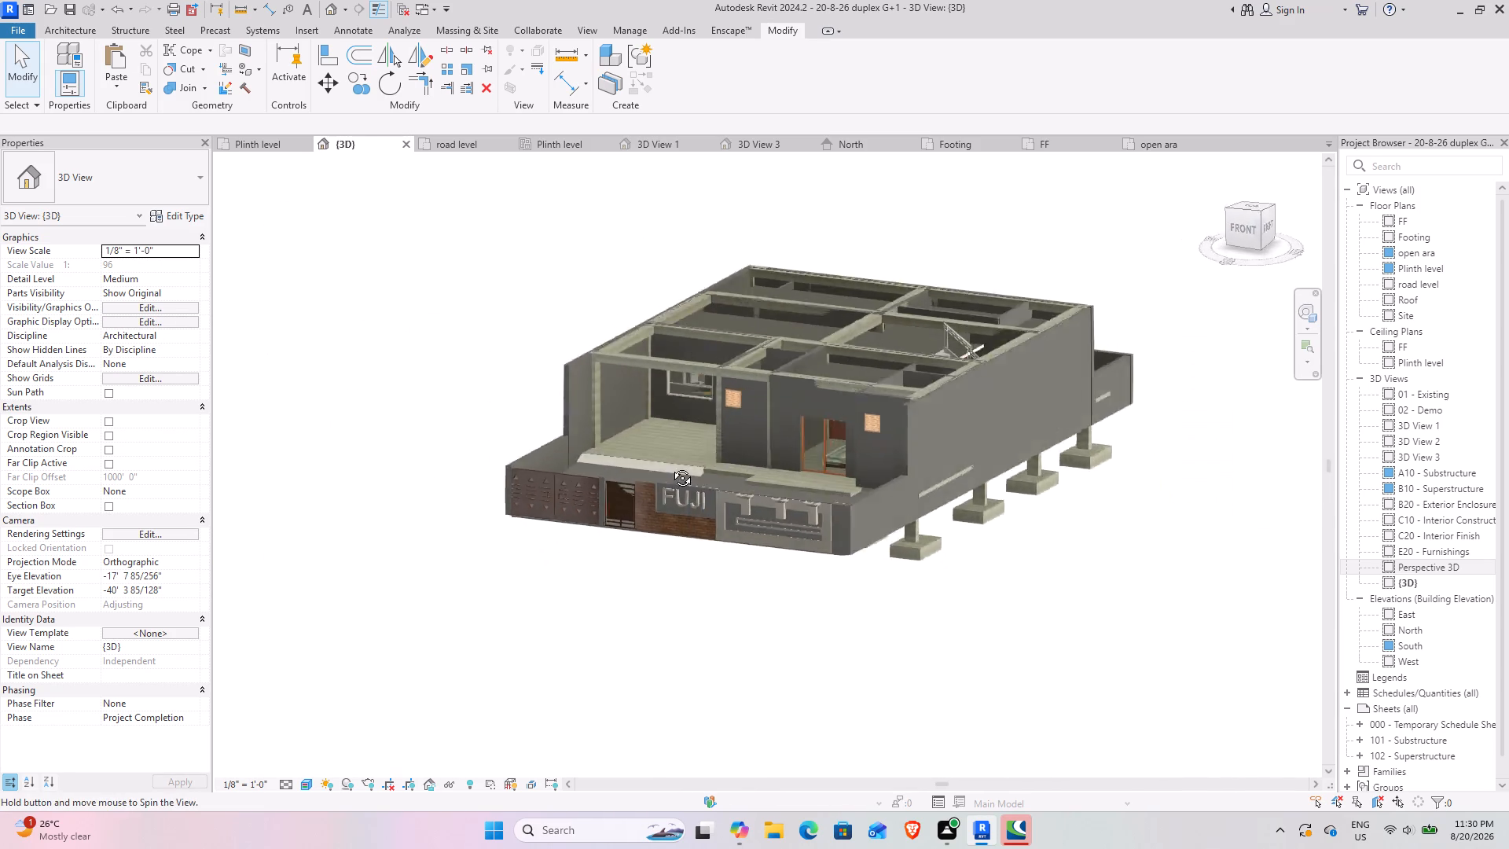
{"action": "middle_click_drag", "start_coordinate": [670, 466], "coordinate": [702, 512], "text": "shift"}
{"action": "middle_click_drag", "start_coordinate": [641, 420], "coordinate": [696, 487], "text": "shift"}
{"action": "middle_click_drag", "start_coordinate": [667, 422], "coordinate": [577, 558]}
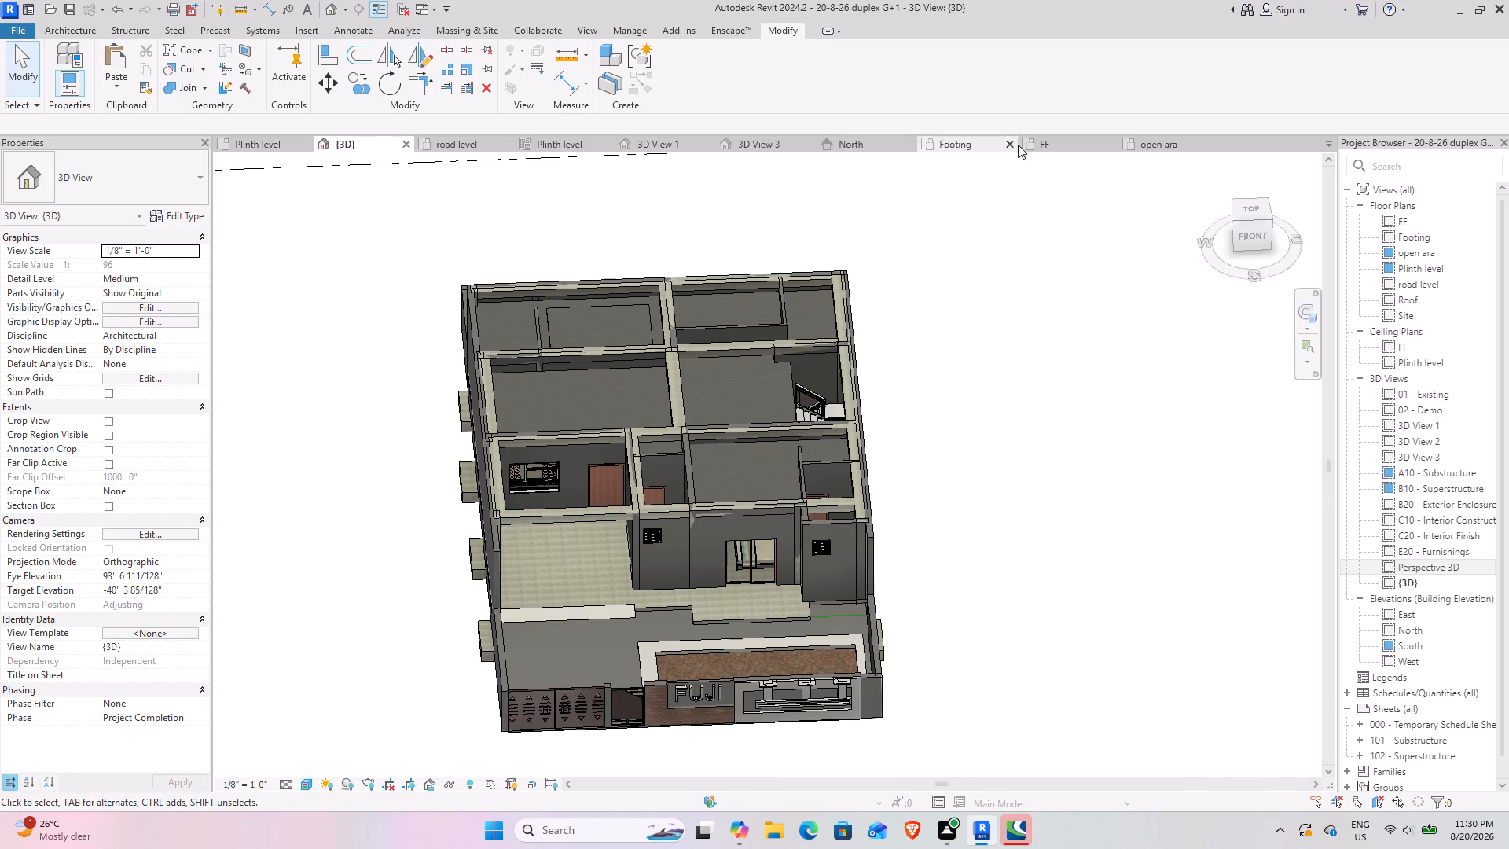
On the FF floor plan, start a genric Slab - 6" 2 floor and sketch a rectangular boundary around the building's outer wall edges.
{"action": "left_click", "coordinate": [1059, 145]}
{"action": "scroll", "coordinate": [539, 329], "scroll_direction": "down", "scroll_amount": 4}
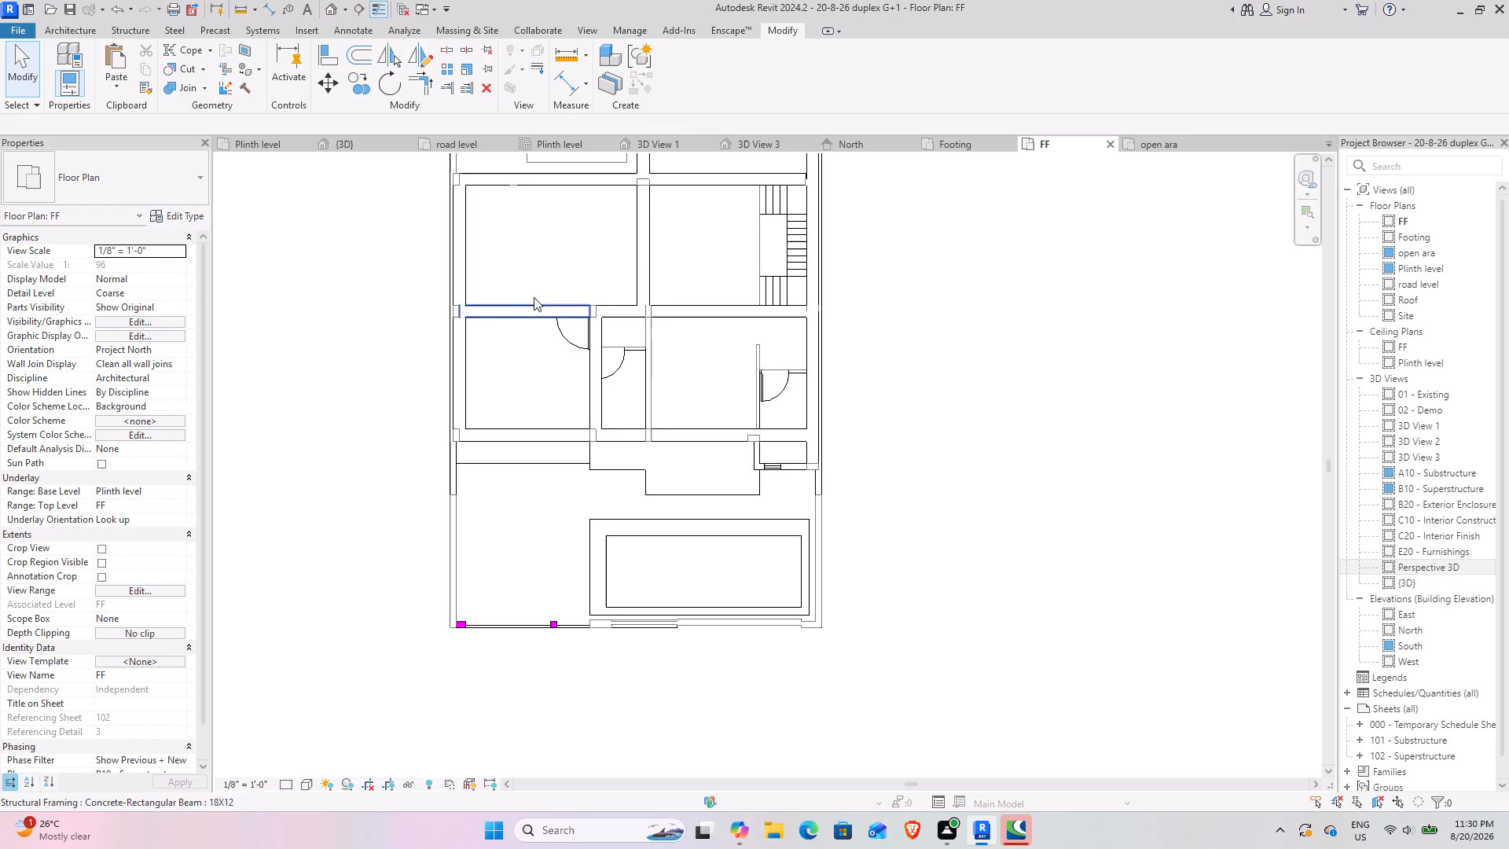
{"action": "middle_click_drag", "start_coordinate": [531, 281], "coordinate": [523, 514]}
{"action": "scroll", "coordinate": [470, 364], "scroll_direction": "down", "scroll_amount": 2}
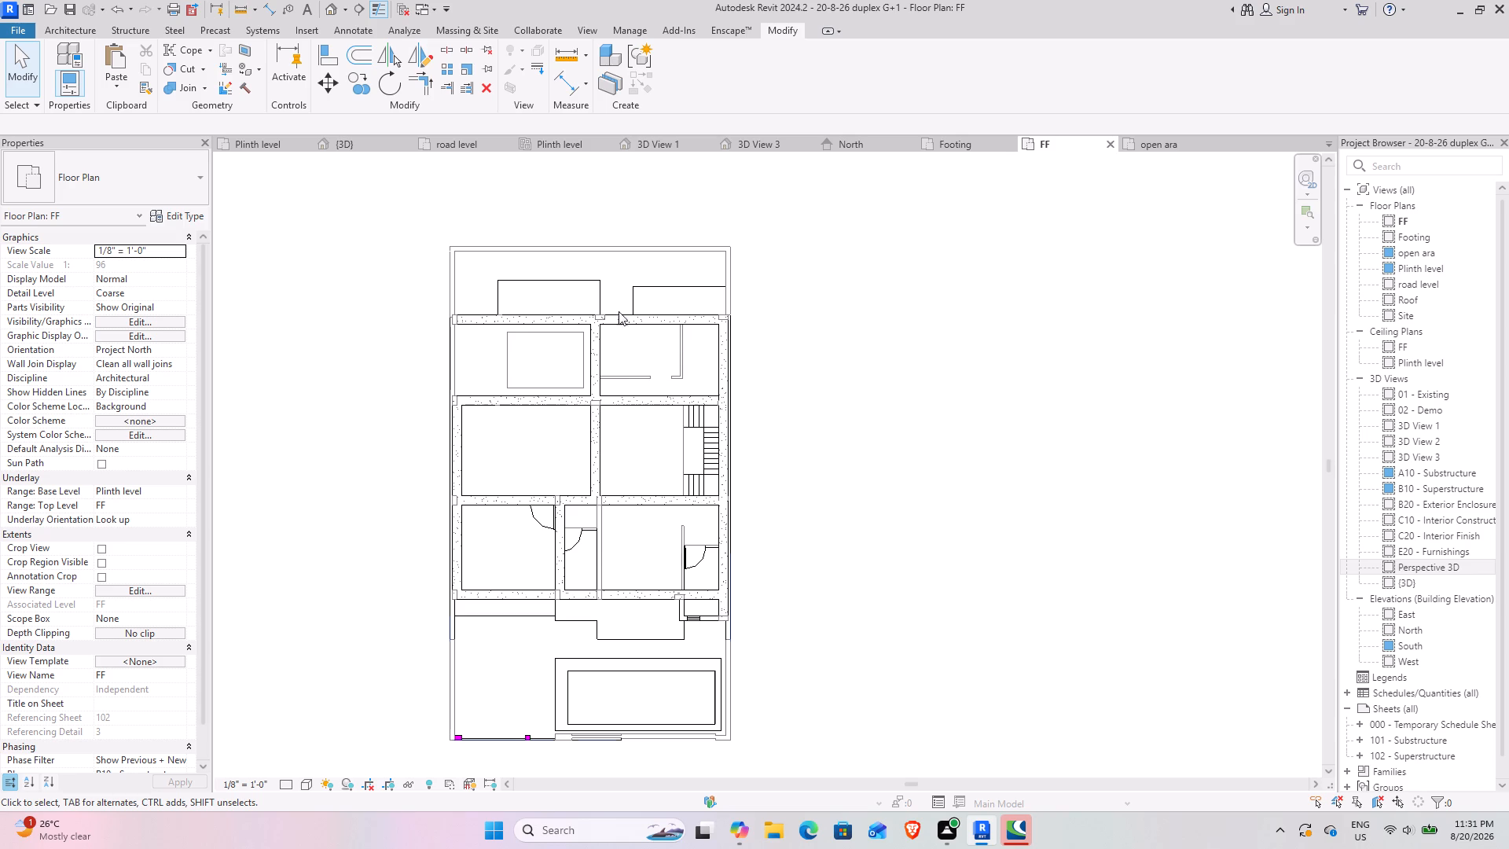
{"action": "scroll", "coordinate": [598, 265], "scroll_direction": "up", "scroll_amount": 6}
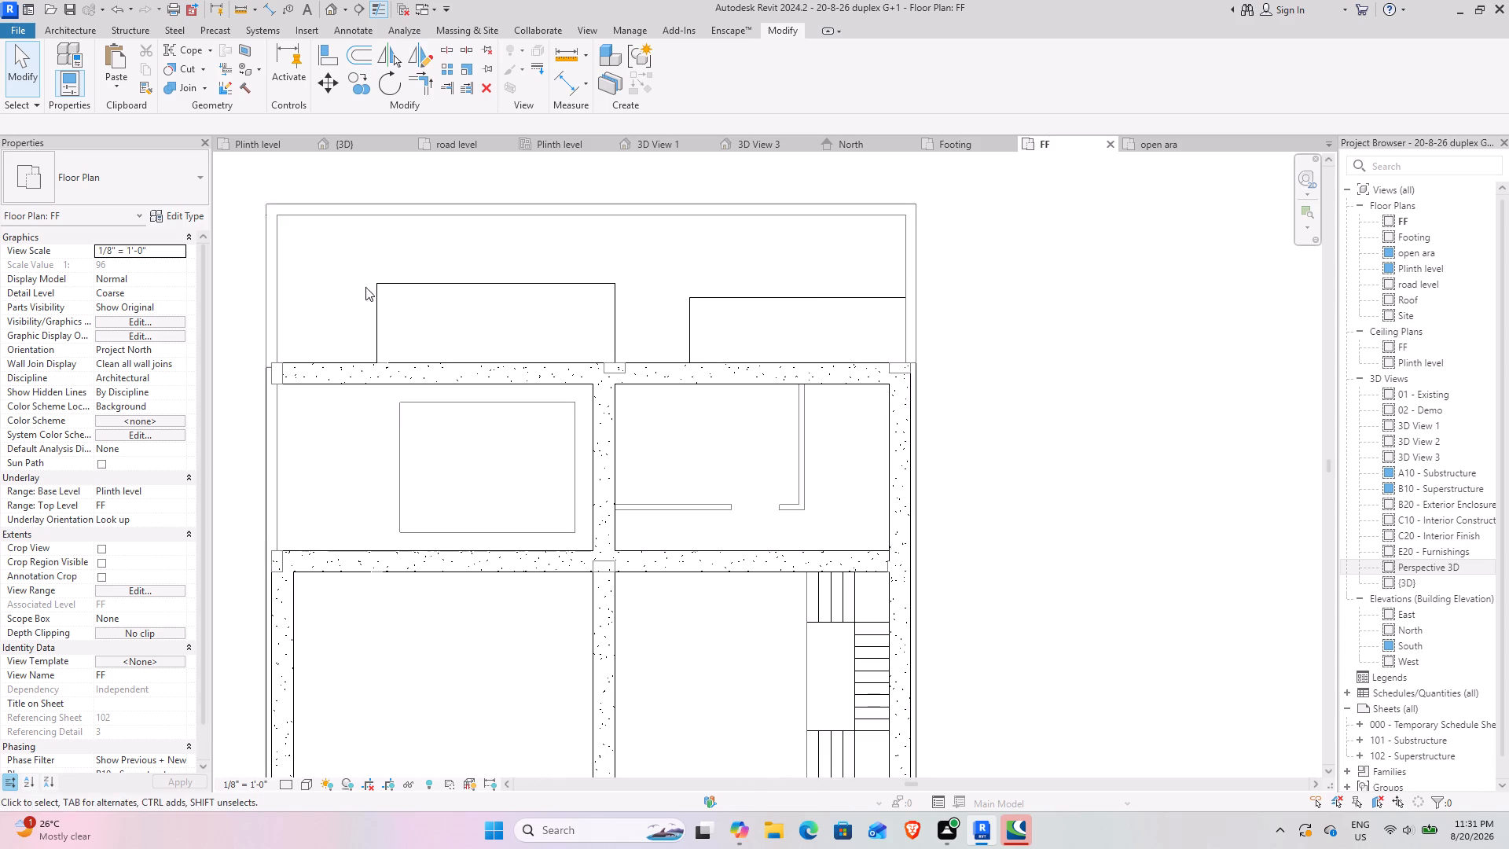
{"action": "left_click", "coordinate": [42, 24]}
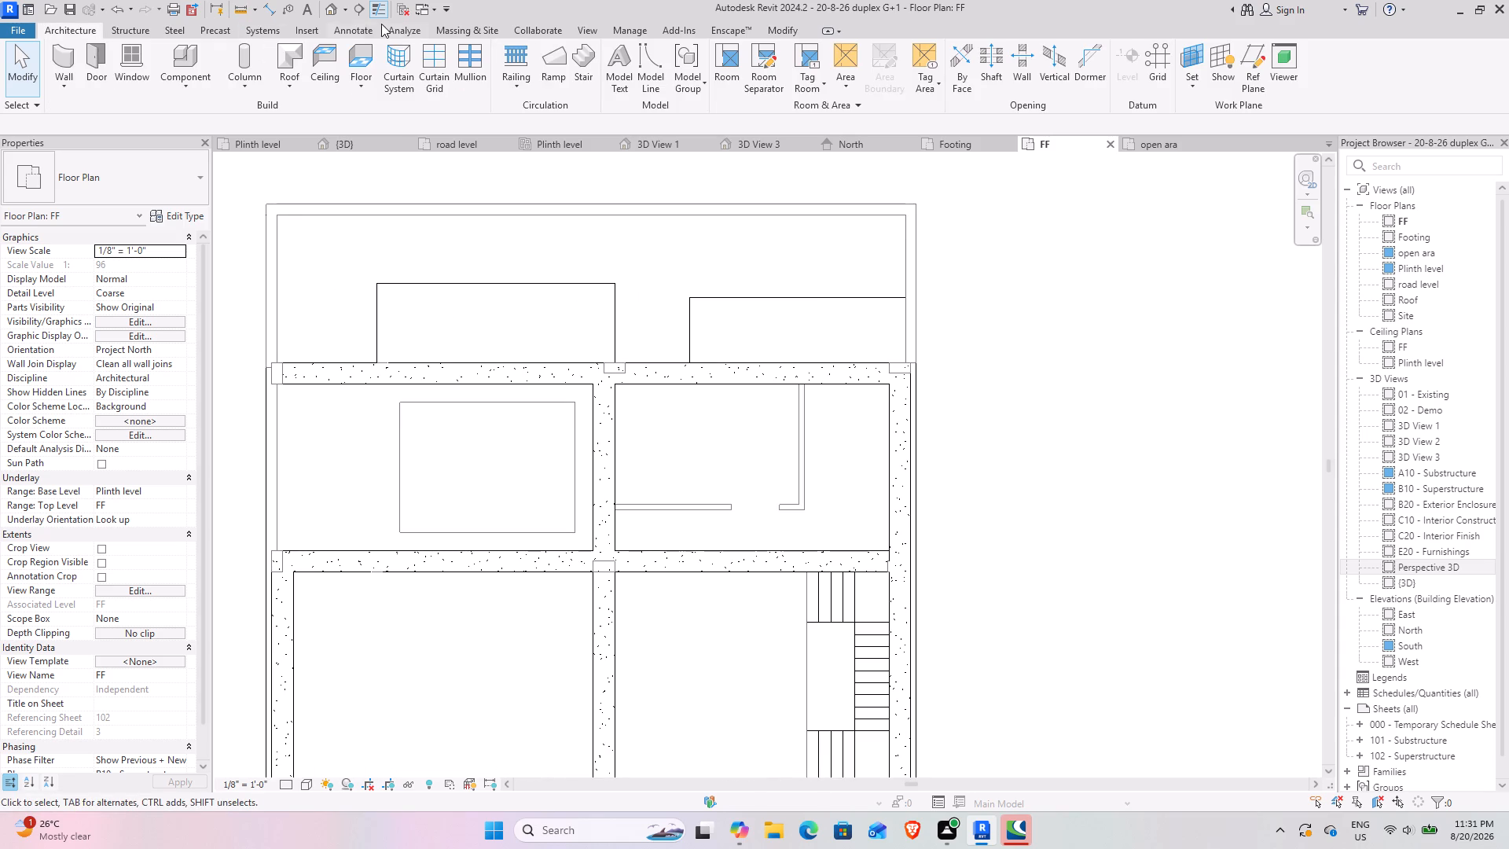
{"action": "left_click", "coordinate": [349, 54]}
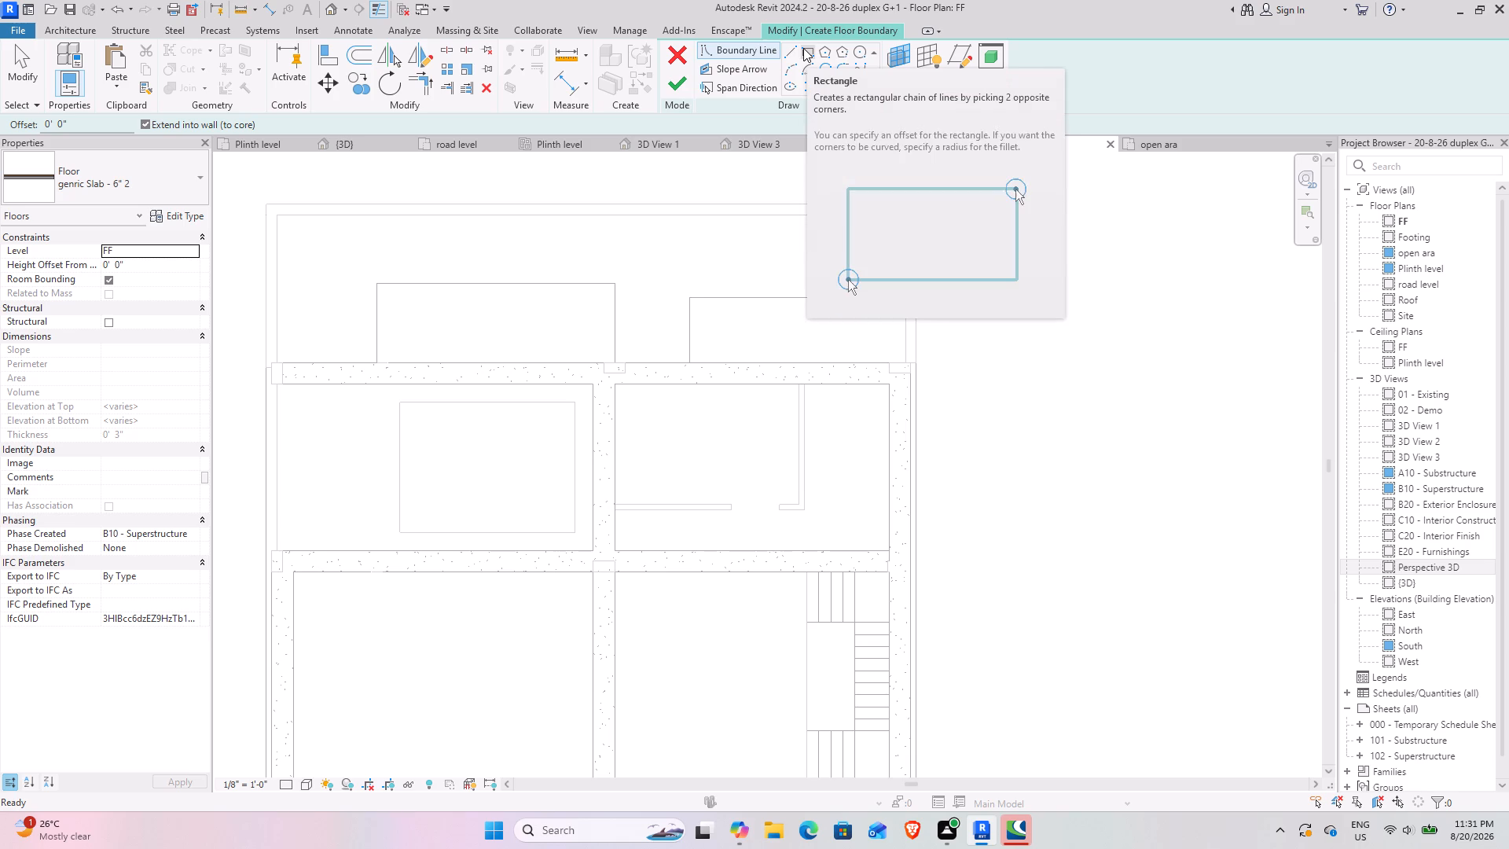
{"action": "left_click", "coordinate": [803, 48]}
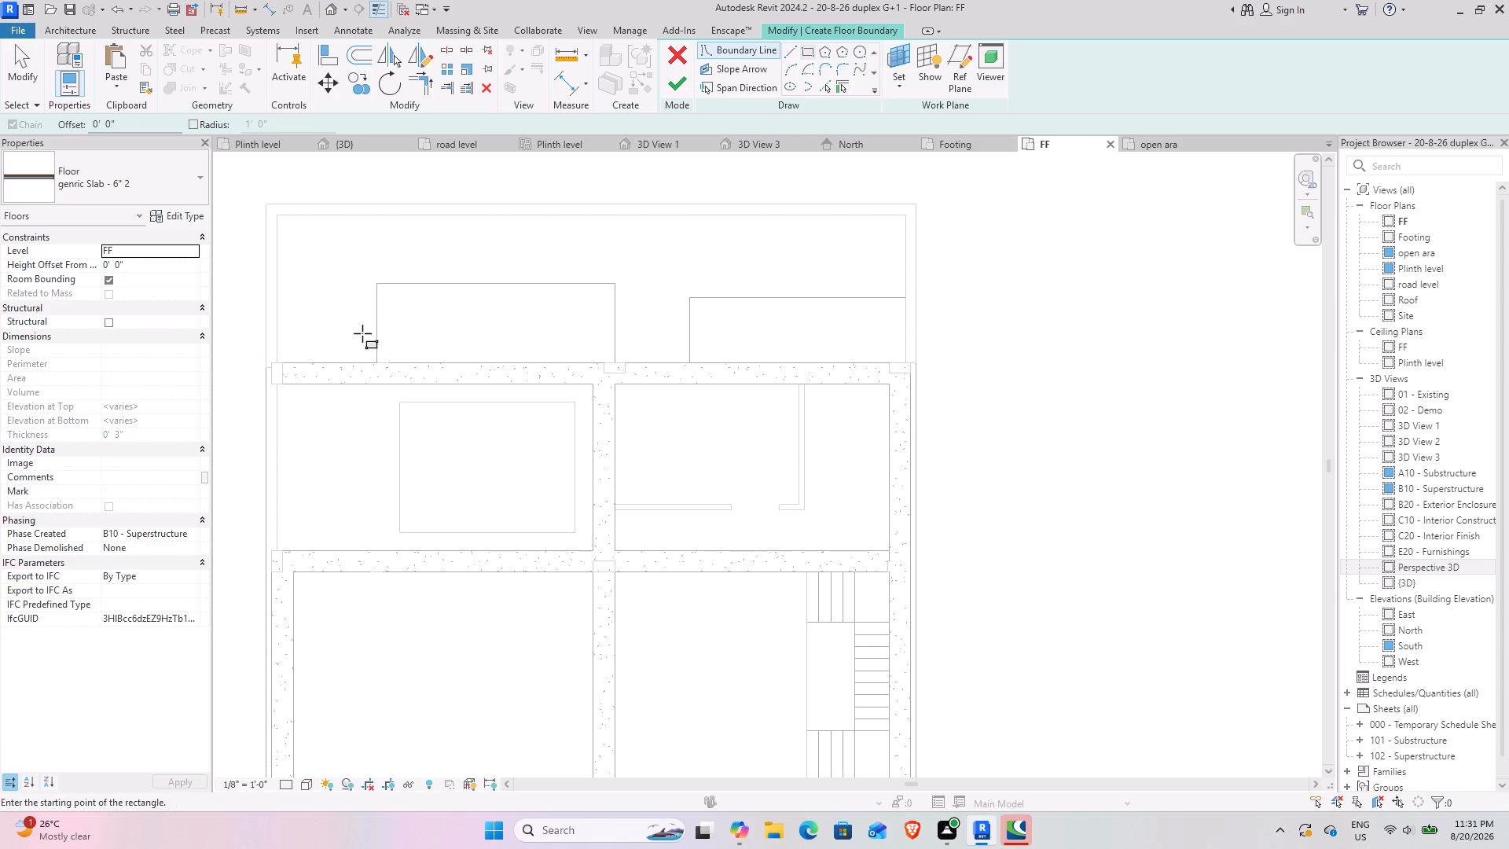
{"action": "scroll", "coordinate": [268, 362], "scroll_direction": "up", "scroll_amount": 1}
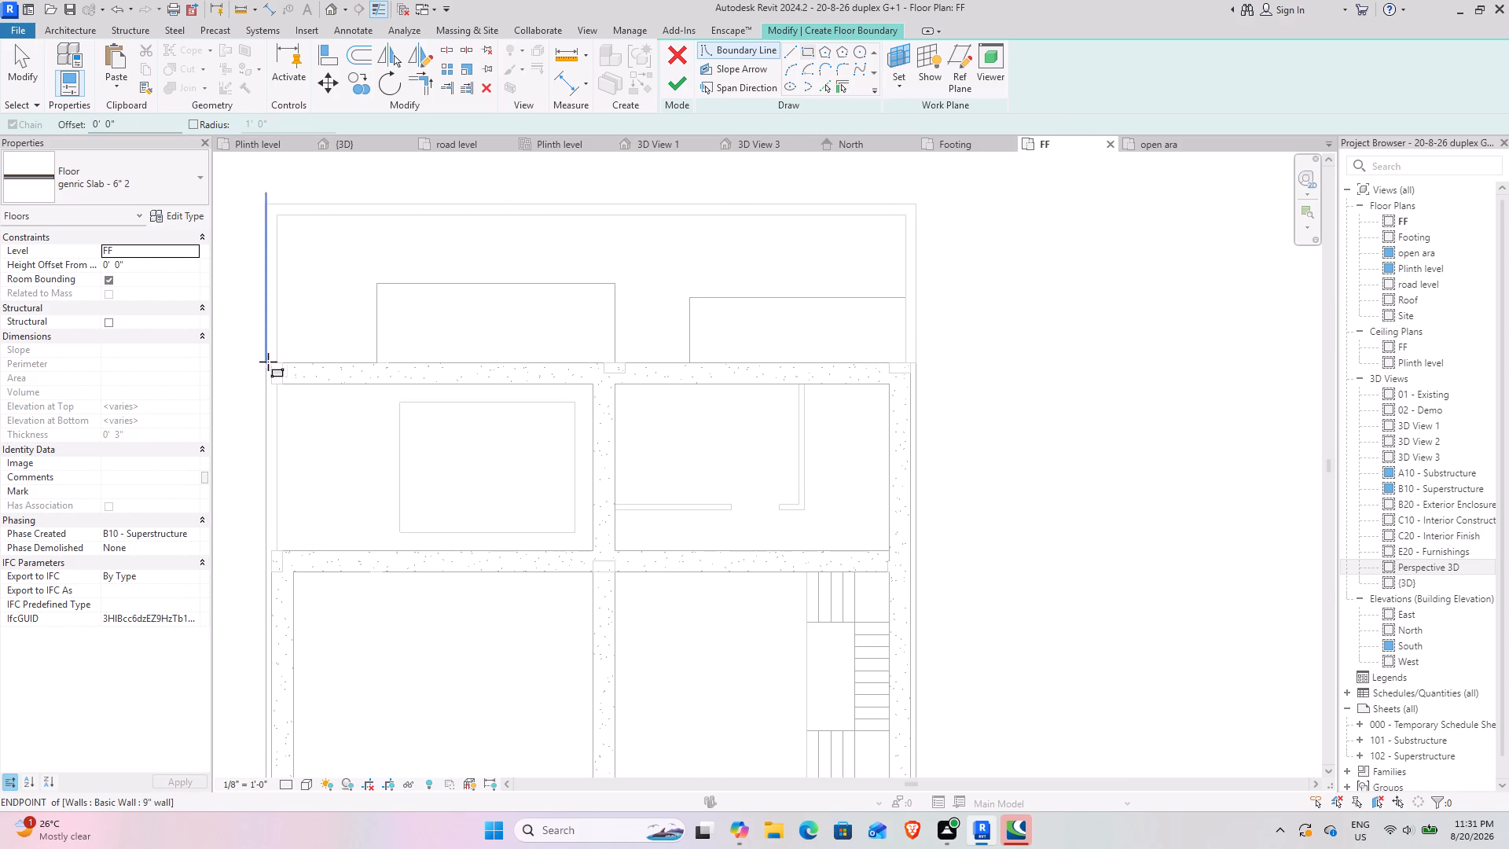
{"action": "scroll", "coordinate": [268, 362], "scroll_direction": "up", "scroll_amount": 6}
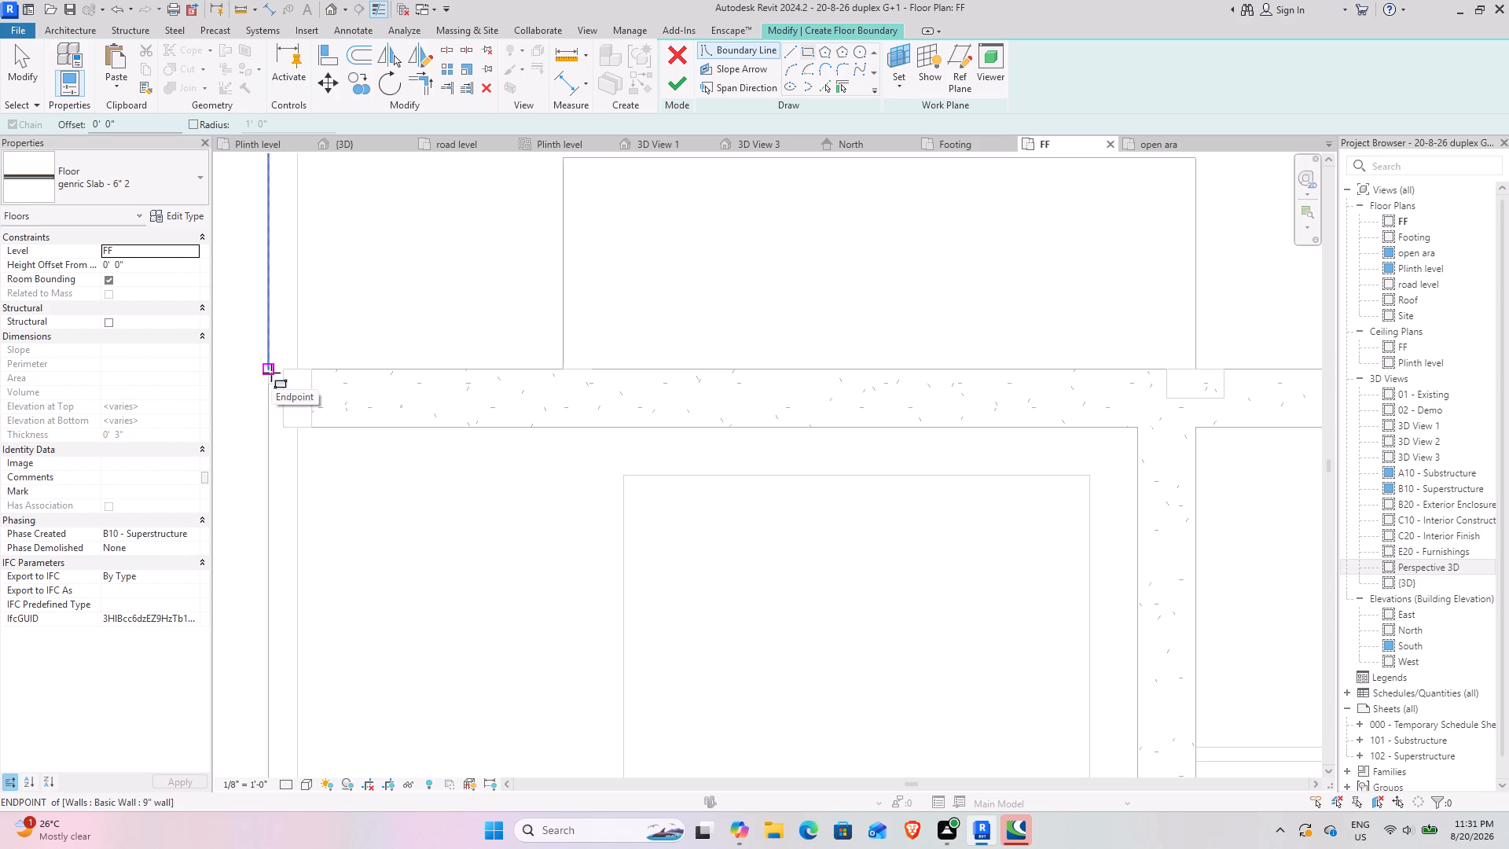
{"action": "left_click", "coordinate": [271, 373]}
{"action": "scroll", "coordinate": [467, 461], "scroll_direction": "down", "scroll_amount": 4}
{"action": "middle_click_drag", "start_coordinate": [868, 559], "coordinate": [641, 300]}
{"action": "scroll", "coordinate": [814, 427], "scroll_direction": "down", "scroll_amount": 3}
{"action": "middle_click_drag", "start_coordinate": [945, 505], "coordinate": [855, 277]}
{"action": "middle_click_drag", "start_coordinate": [912, 659], "coordinate": [871, 480]}
{"action": "scroll", "coordinate": [879, 555], "scroll_direction": "up", "scroll_amount": 6}
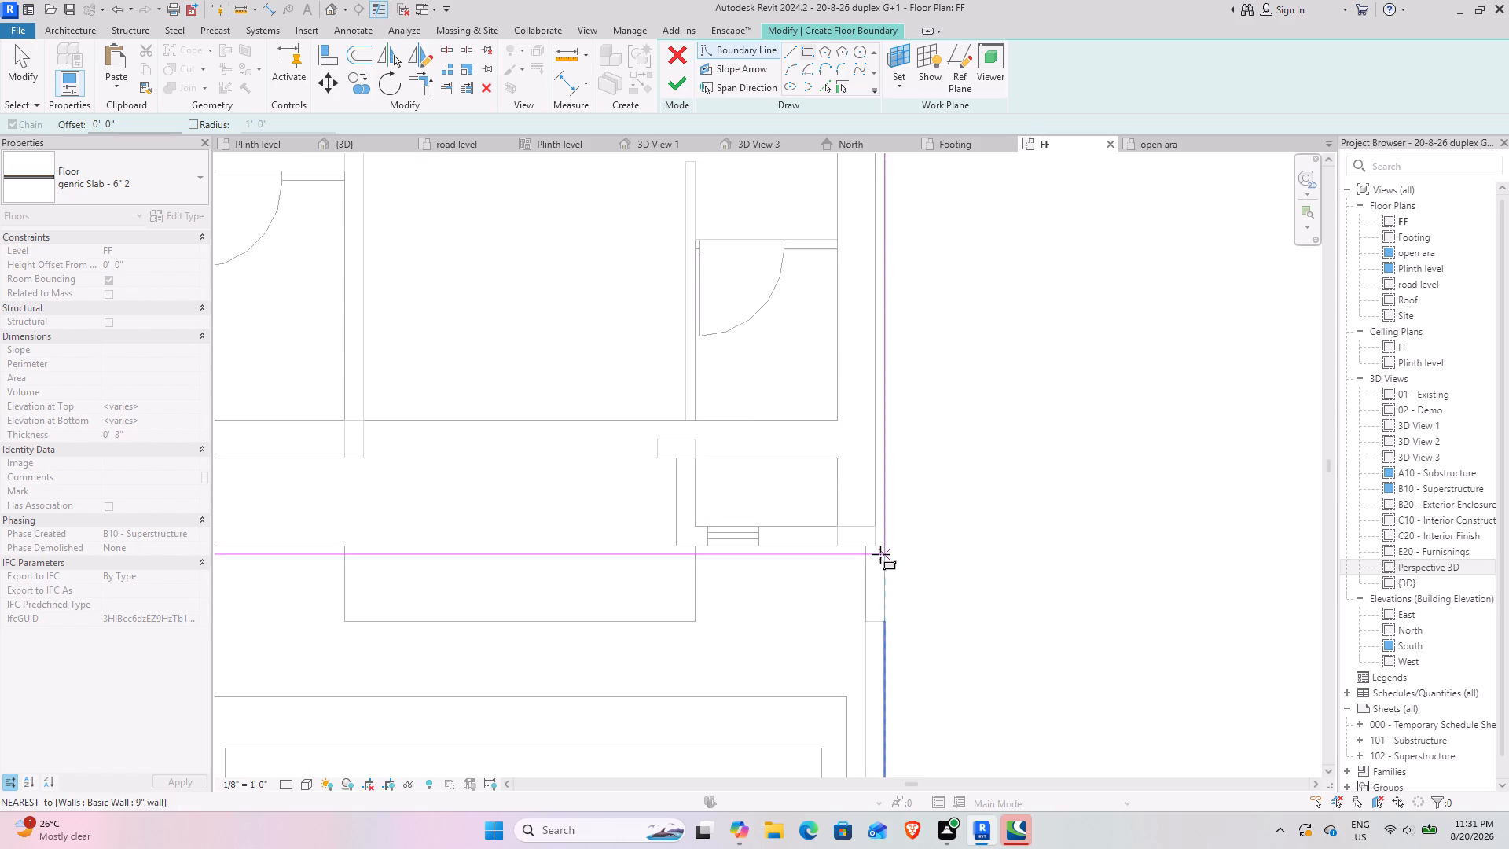
{"action": "left_click", "coordinate": [874, 544]}
{"action": "scroll", "coordinate": [865, 540], "scroll_direction": "down", "scroll_amount": 3}
{"action": "middle_click_drag", "start_coordinate": [865, 540], "coordinate": [1203, 542]}
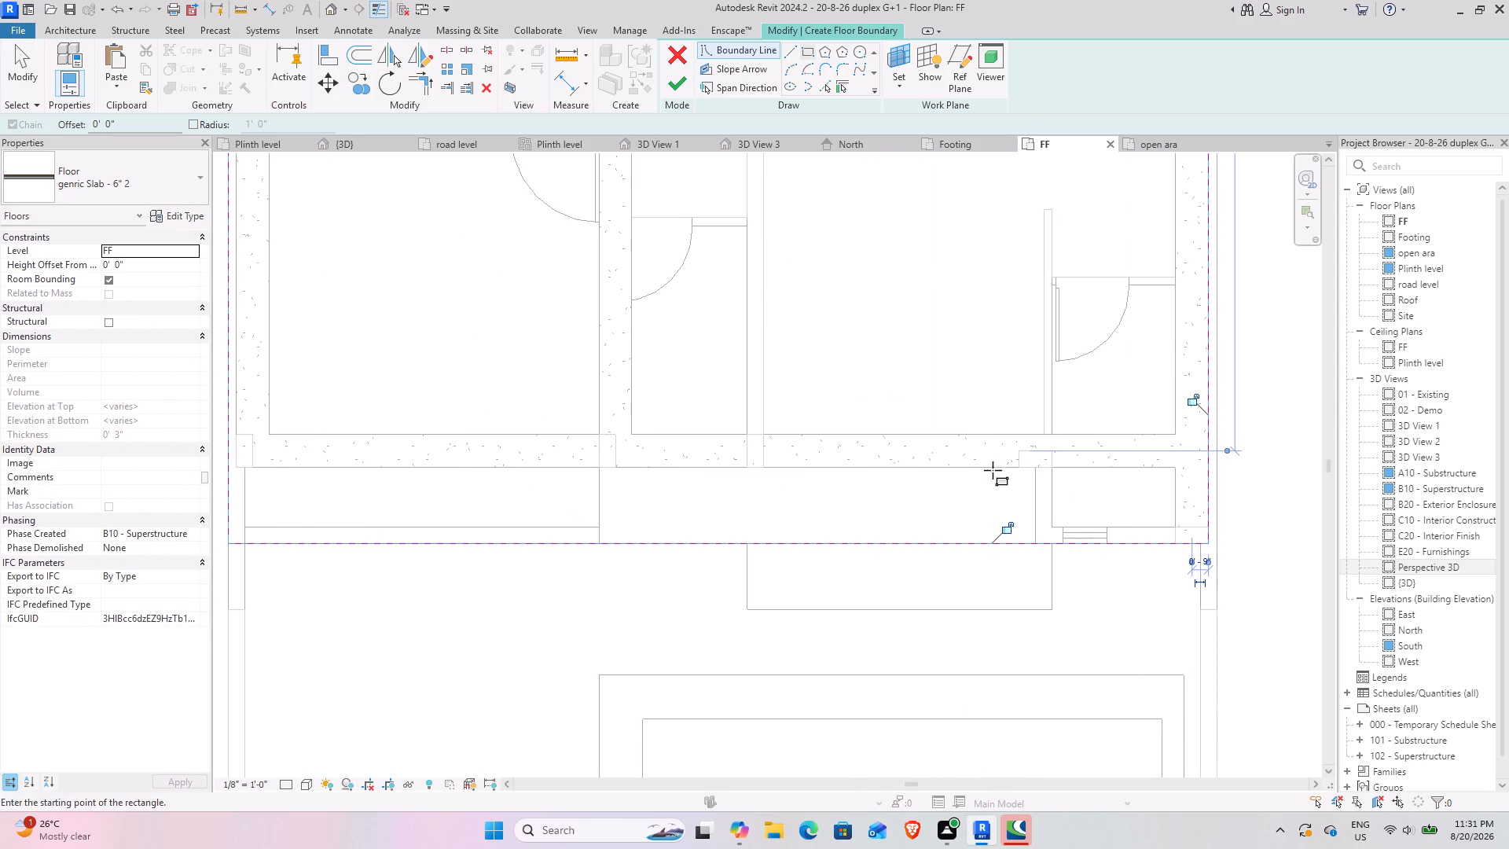
Sketch boundary lines around the front projection, 13'-10 1/2" wide and 3'-0" deep, starting and ending on the front slab edge.
{"action": "double_click", "coordinate": [788, 61]}
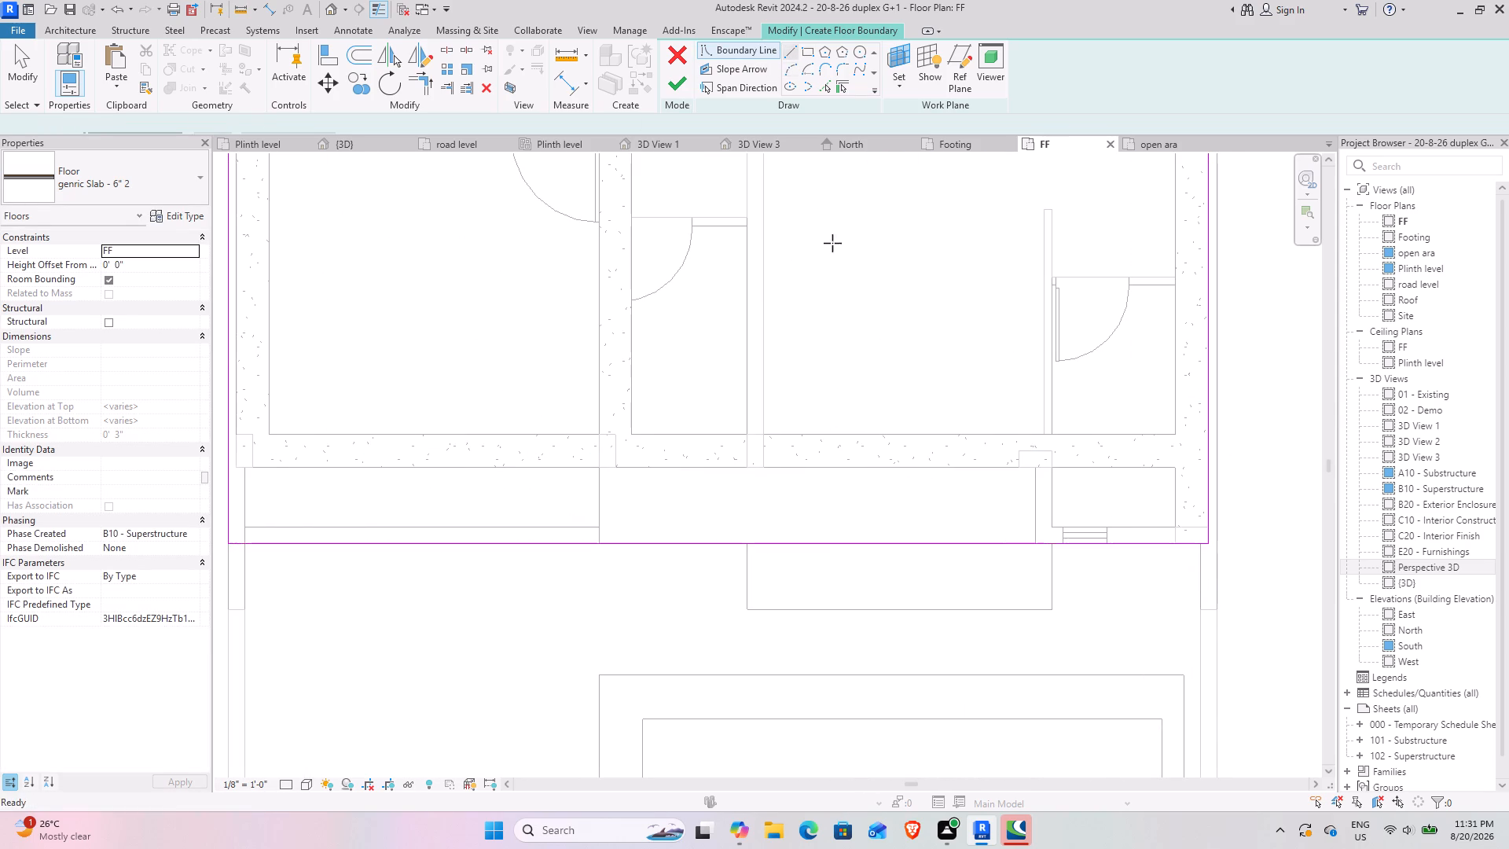
{"action": "left_click", "coordinate": [751, 544]}
{"action": "left_click", "coordinate": [747, 606]}
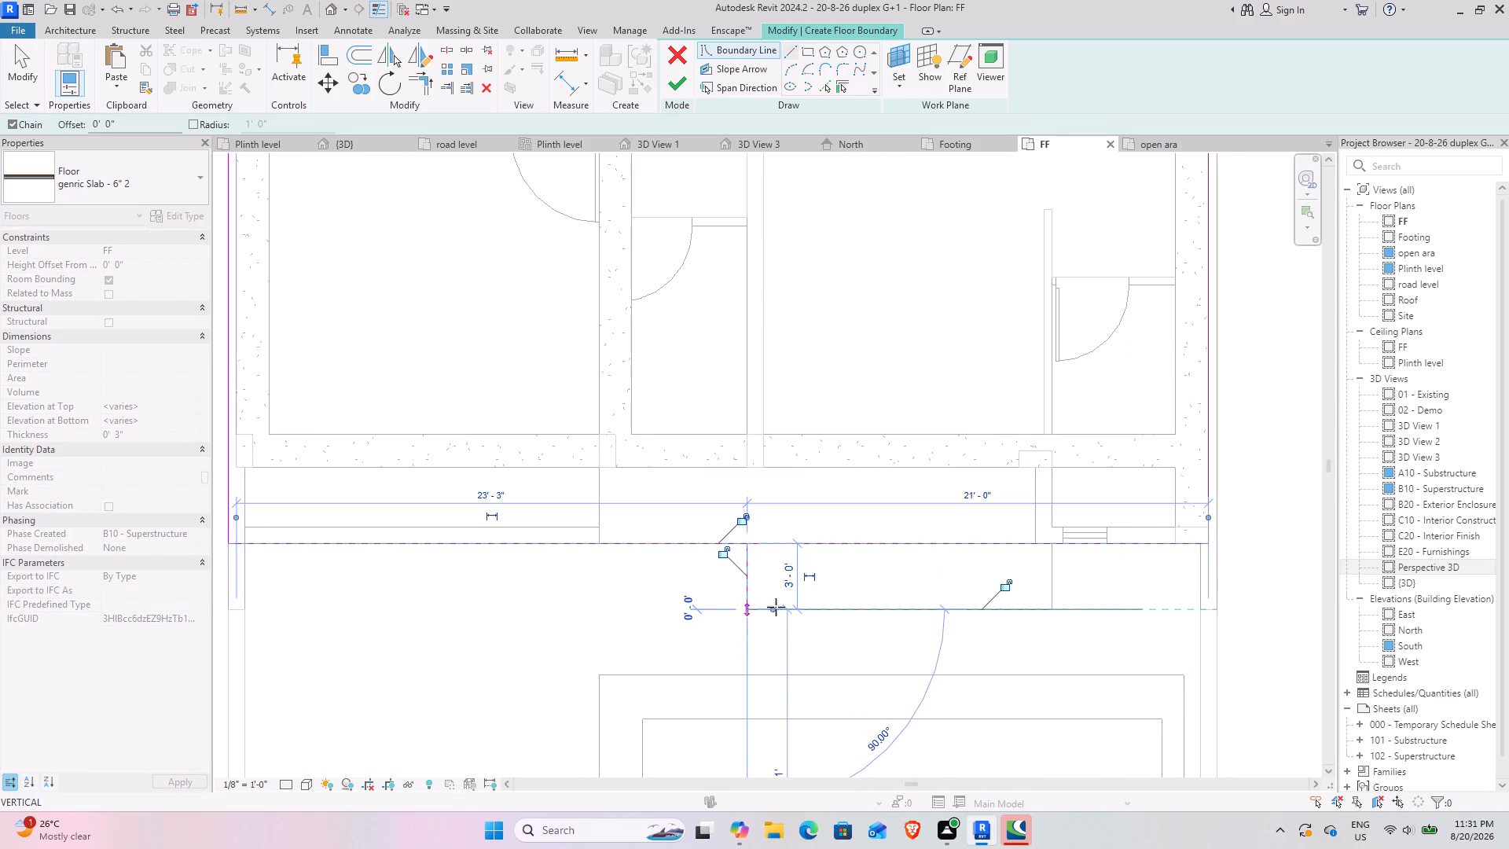
{"action": "left_click", "coordinate": [1053, 608]}
{"action": "left_click", "coordinate": [1052, 543]}
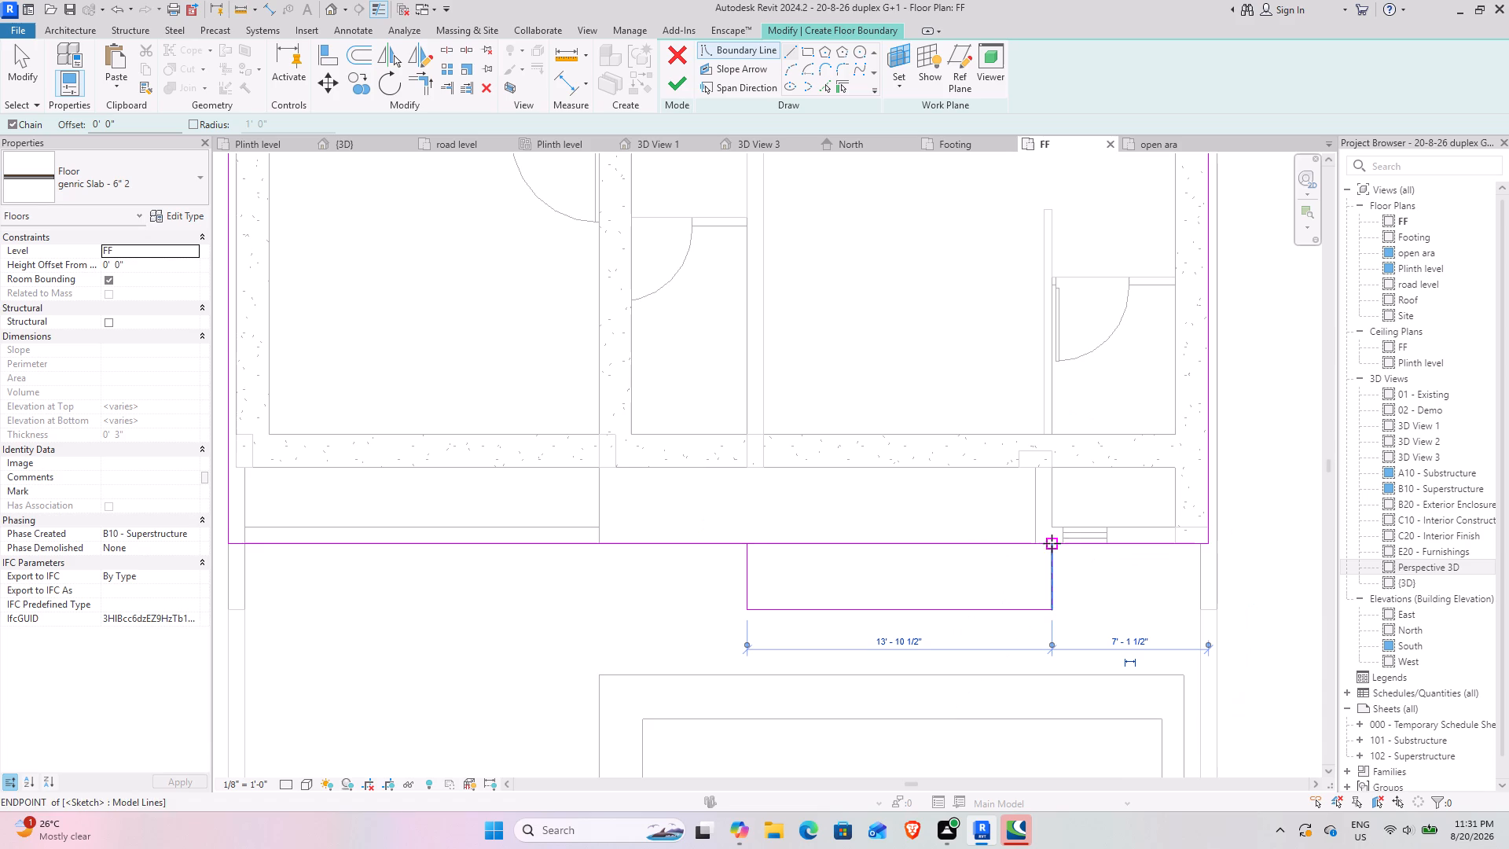
Split the front slab edge within the projection and trim both parts to its sides to form one continuous outline.
{"action": "middle_click_drag", "start_coordinate": [421, 390], "coordinate": [585, 366]}
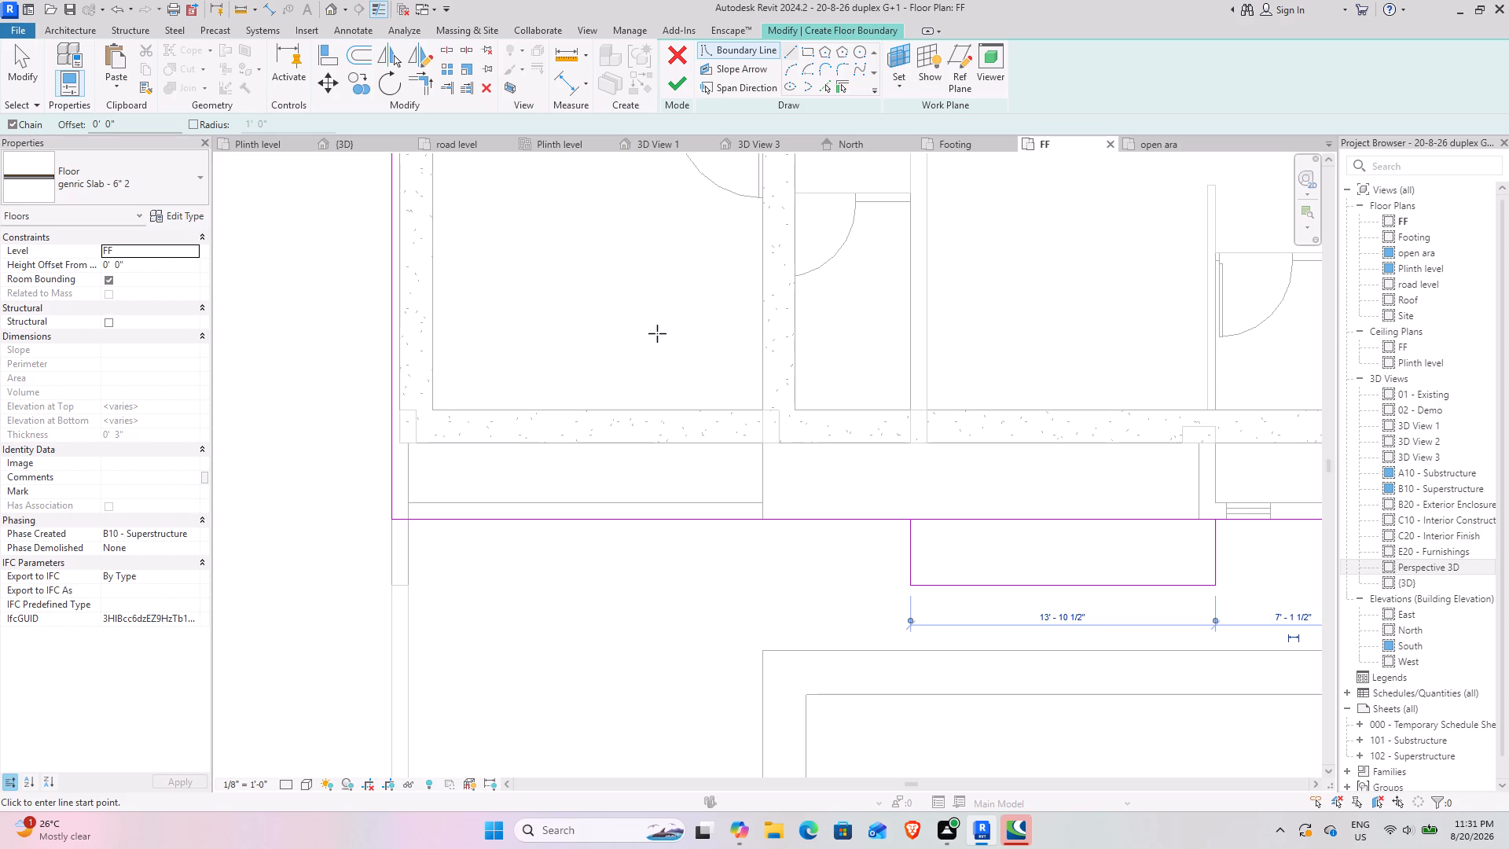
{"action": "left_click", "coordinate": [451, 48]}
{"action": "left_click", "coordinate": [1059, 520]}
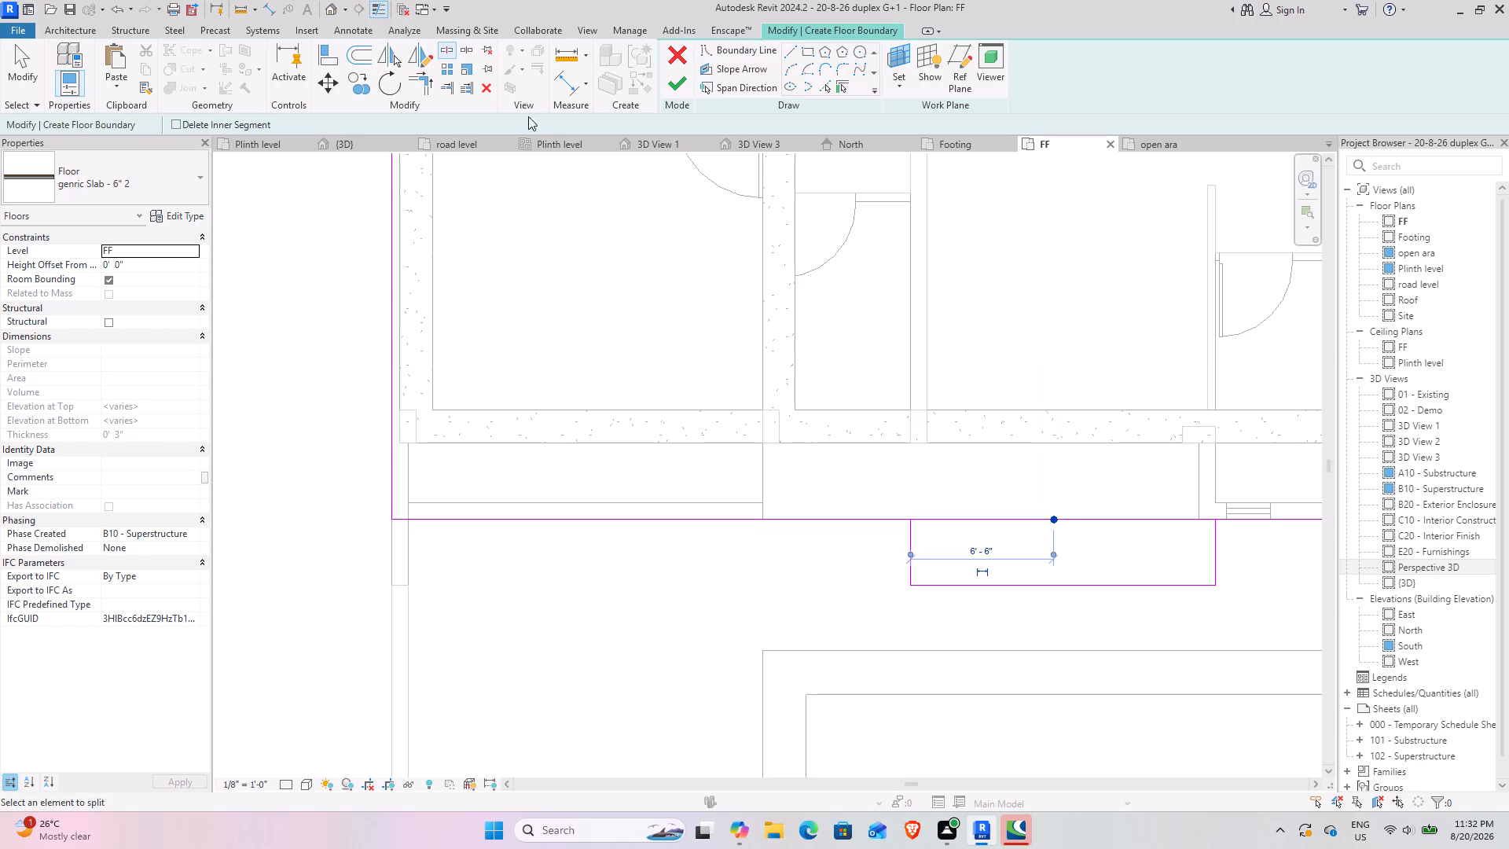
{"action": "left_click", "coordinate": [423, 82]}
{"action": "left_click", "coordinate": [878, 516]}
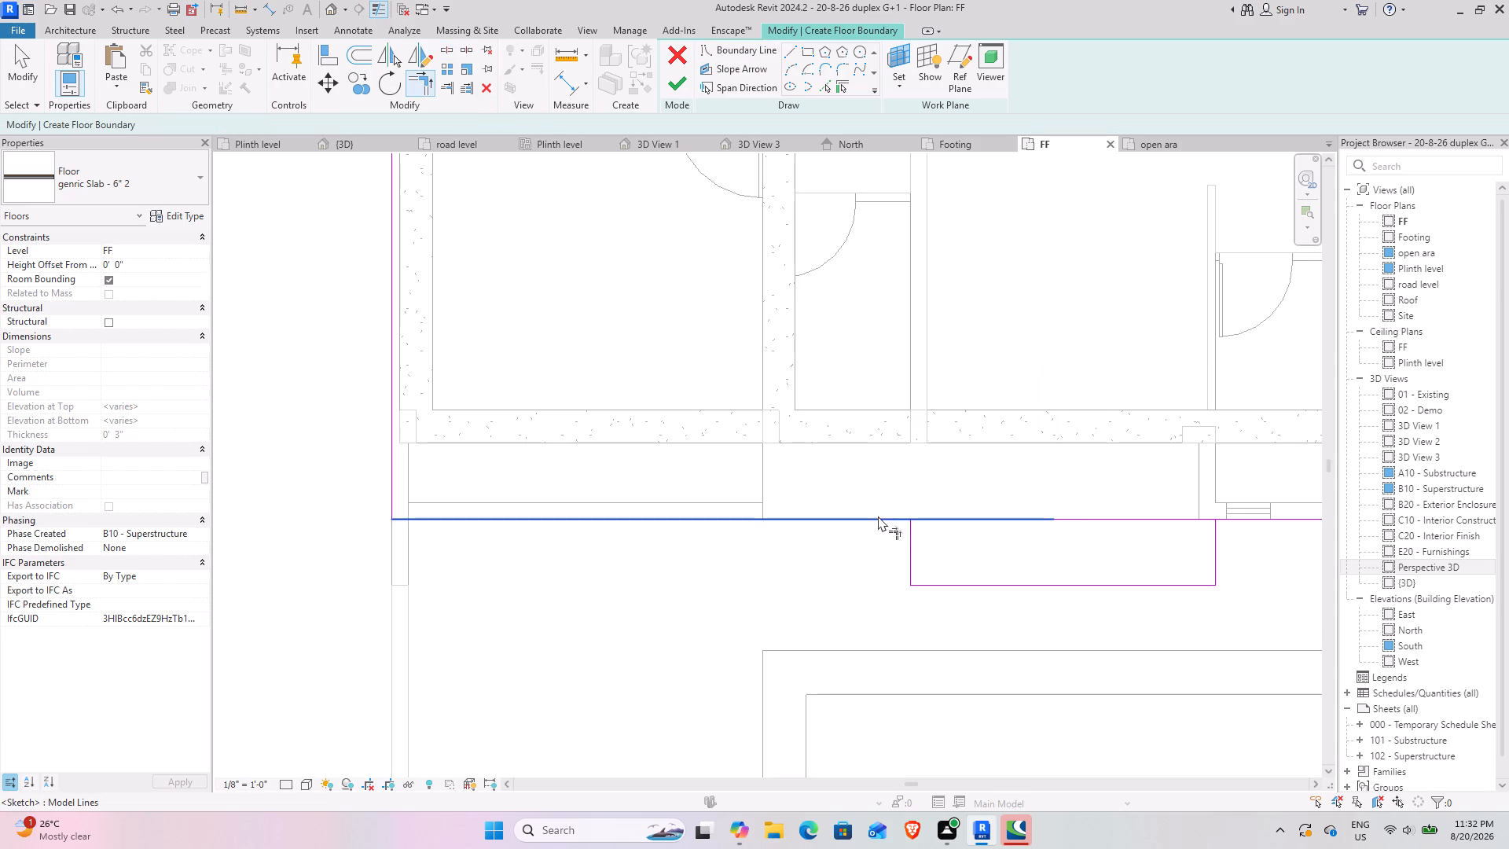
{"action": "left_click", "coordinate": [904, 551]}
{"action": "left_click", "coordinate": [1243, 516]}
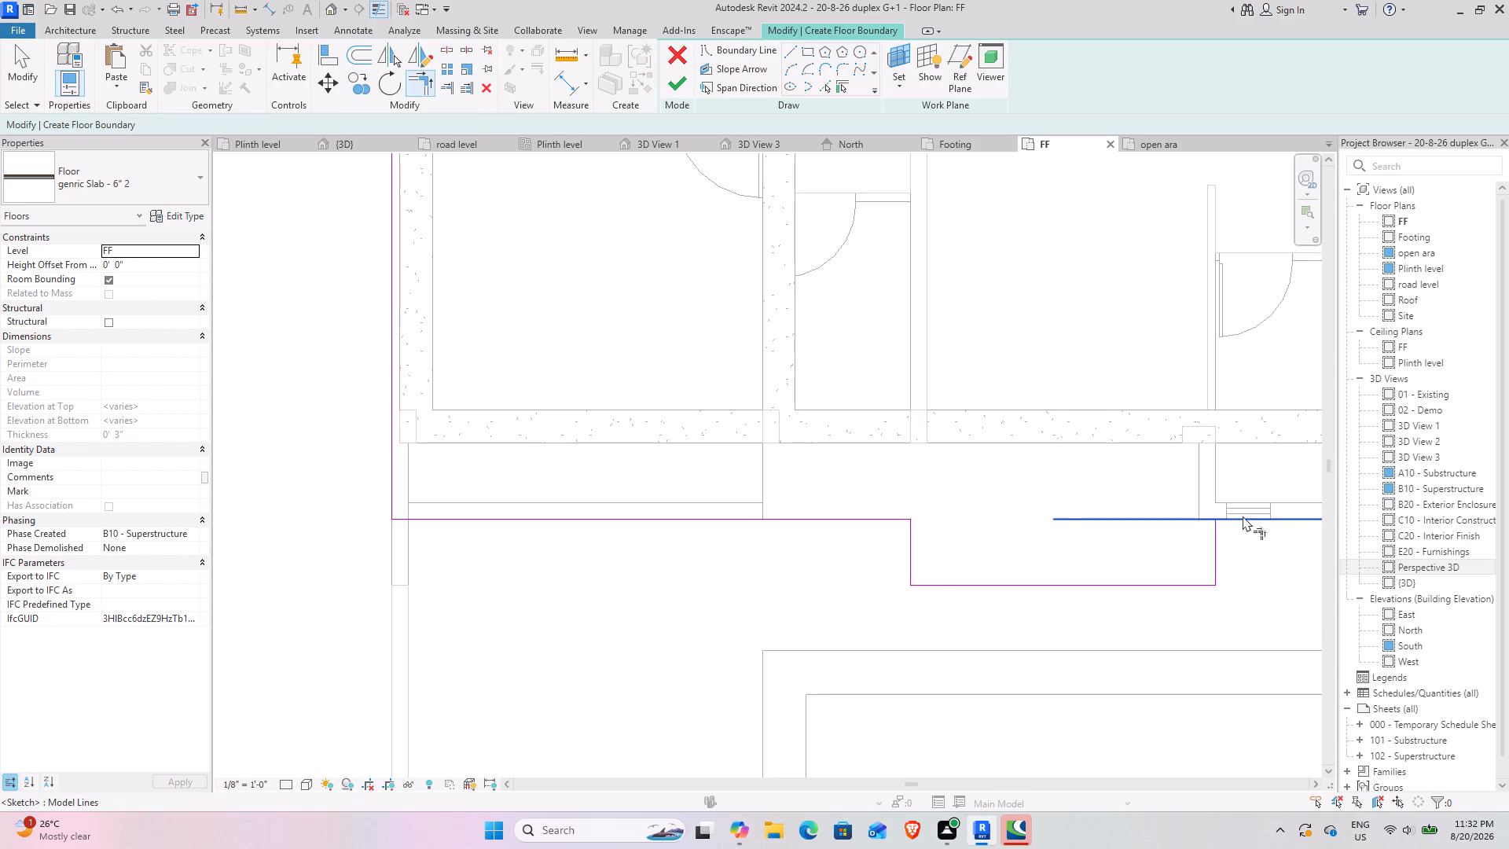
{"action": "left_click", "coordinate": [1212, 556]}
Sketch boundary lines around the larger rear projection, 16'-5 1/2" wide, following the underlay from the rear slab edge.
{"action": "scroll", "coordinate": [984, 428], "scroll_direction": "down", "scroll_amount": 4}
{"action": "middle_click_drag", "start_coordinate": [968, 386], "coordinate": [943, 534]}
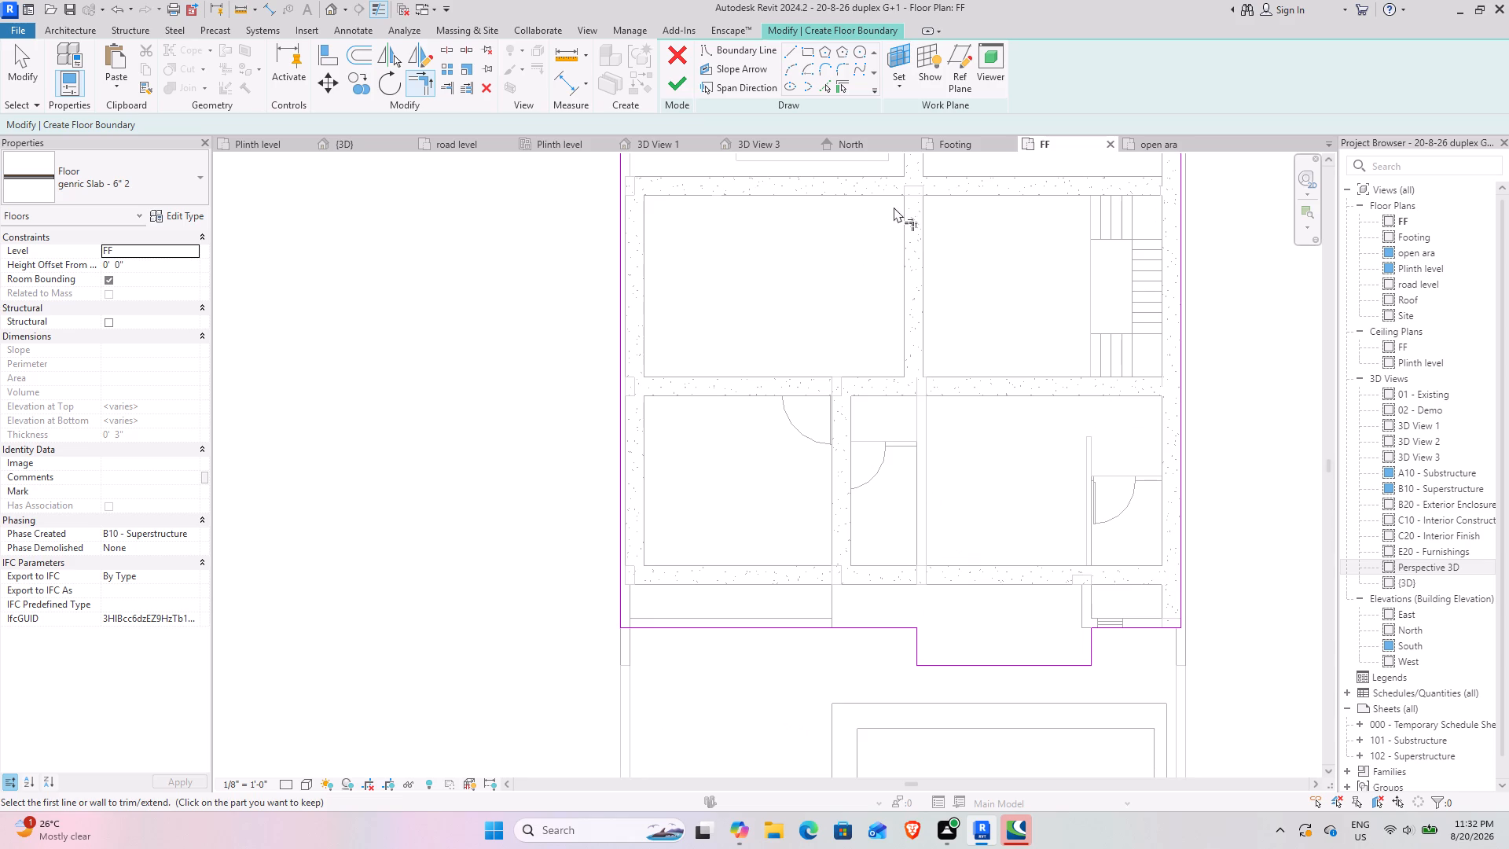
{"action": "middle_click_drag", "start_coordinate": [893, 208], "coordinate": [779, 535]}
{"action": "middle_click_drag", "start_coordinate": [747, 390], "coordinate": [751, 585]}
{"action": "scroll", "coordinate": [499, 543], "scroll_direction": "up", "scroll_amount": 2}
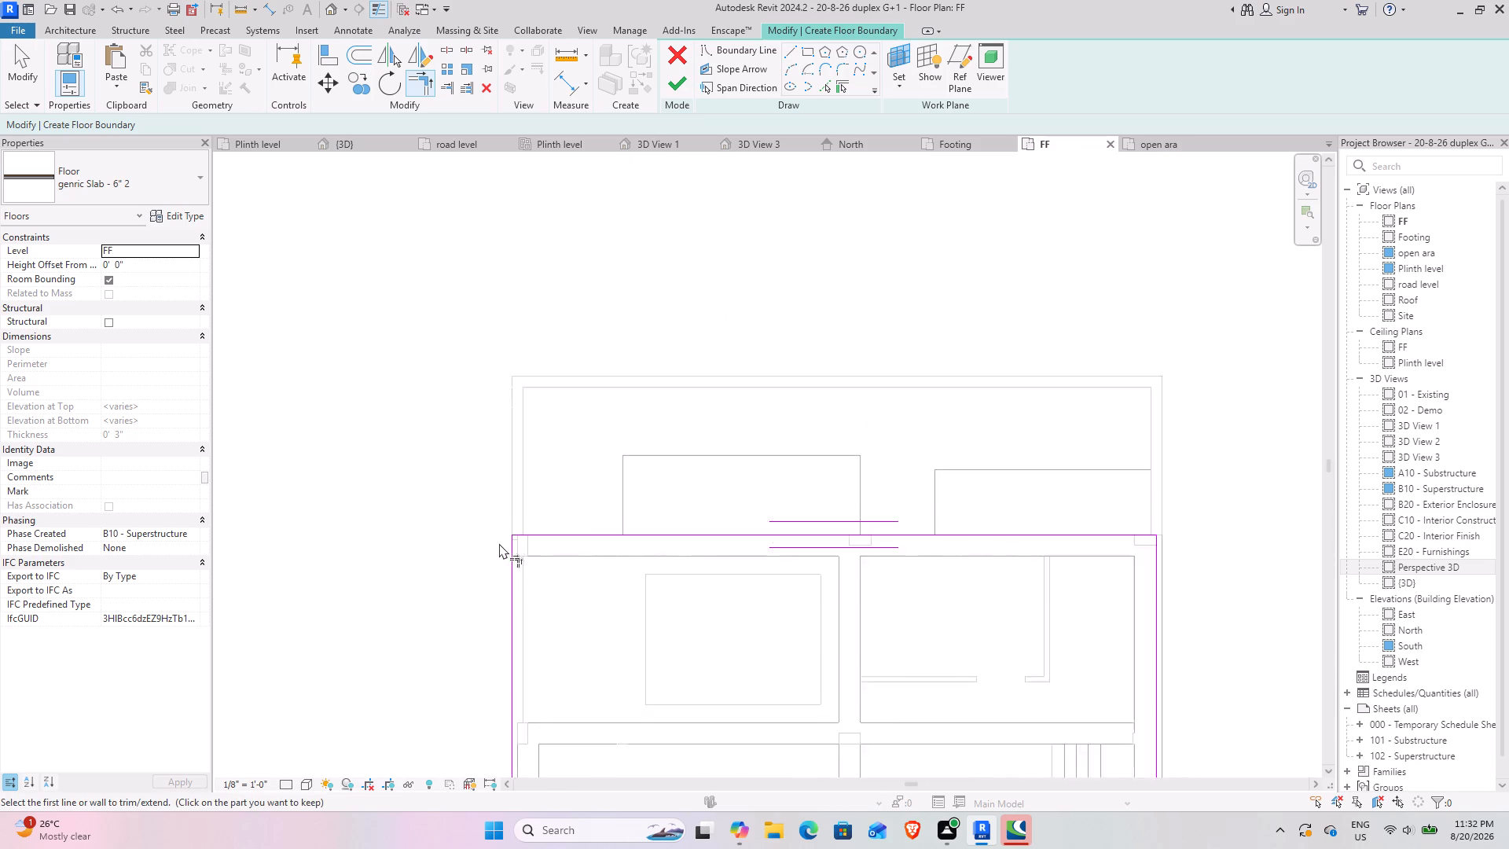
{"action": "scroll", "coordinate": [499, 543], "scroll_direction": "up", "scroll_amount": 1}
{"action": "scroll", "coordinate": [628, 594], "scroll_direction": "up", "scroll_amount": 3}
{"action": "middle_click_drag", "start_coordinate": [894, 624], "coordinate": [726, 559]}
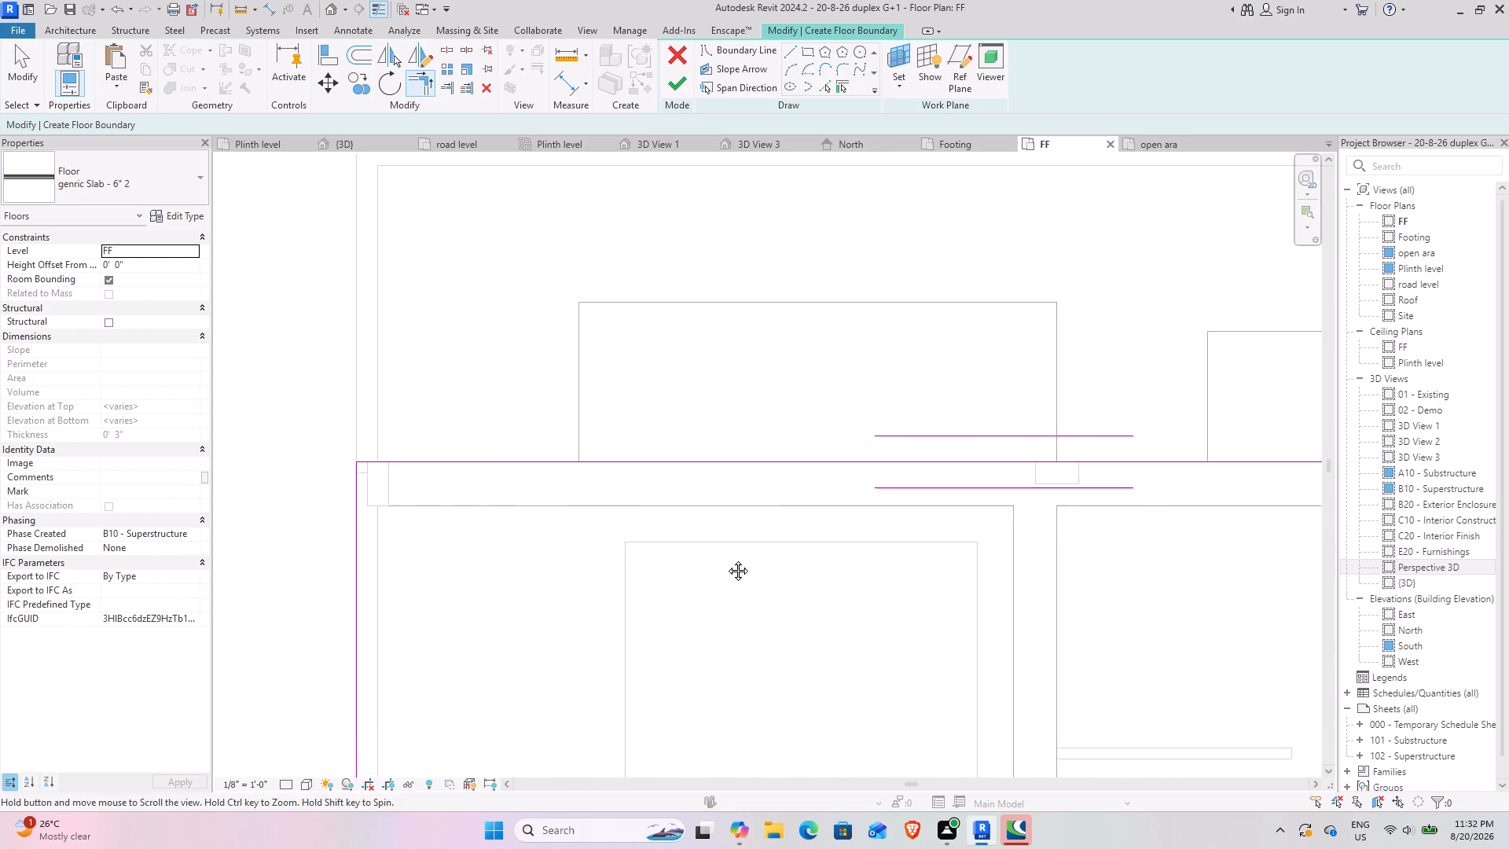
{"action": "middle_click_drag", "start_coordinate": [726, 559], "coordinate": [680, 547]}
{"action": "scroll", "coordinate": [656, 550], "scroll_direction": "down", "scroll_amount": 3}
{"action": "middle_click_drag", "start_coordinate": [645, 531], "coordinate": [663, 594]}
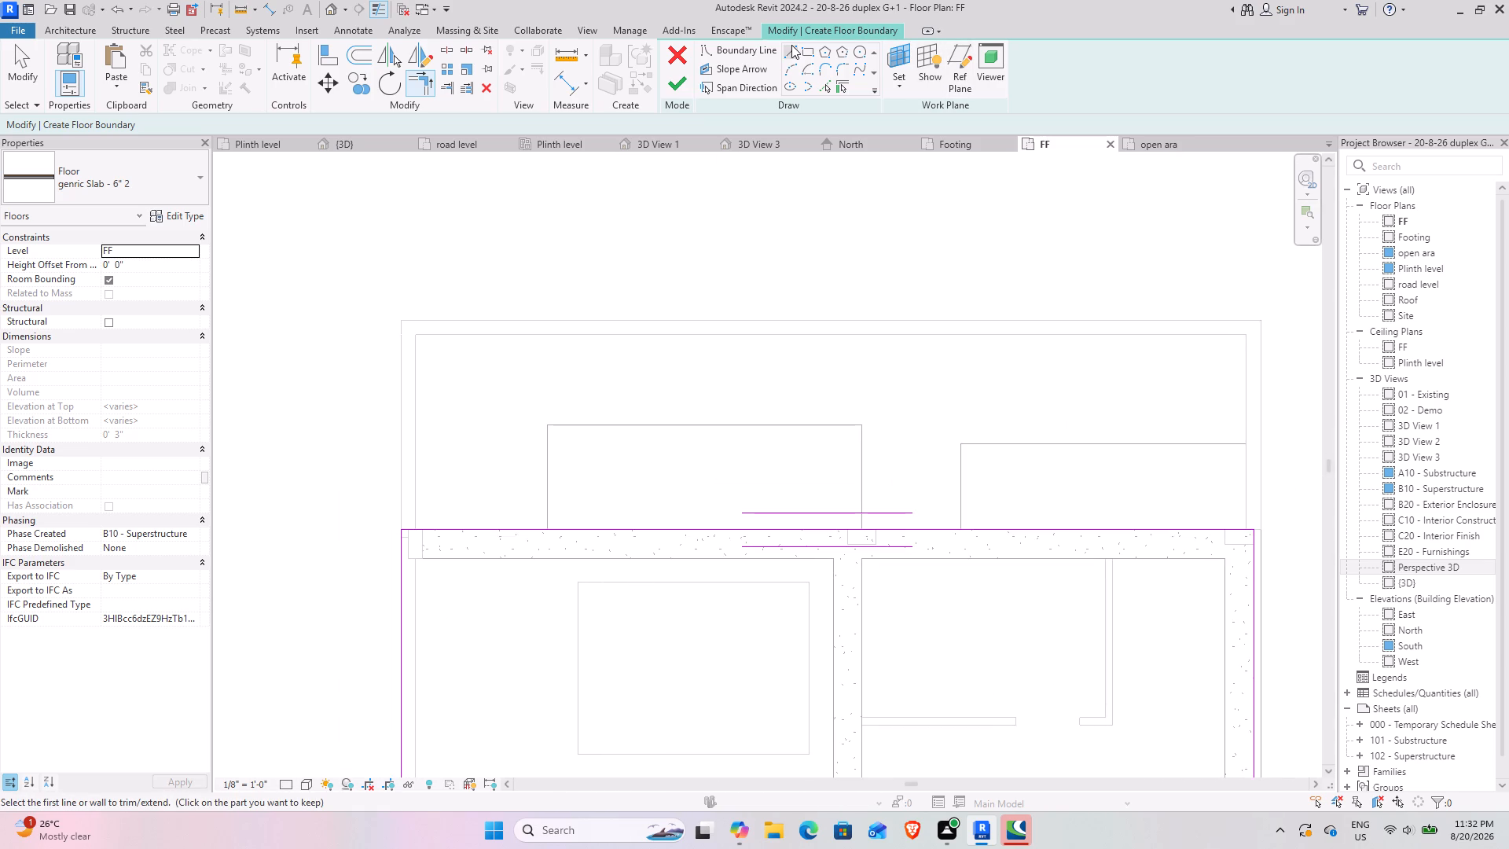
{"action": "left_click", "coordinate": [791, 45]}
{"action": "left_click", "coordinate": [545, 529]}
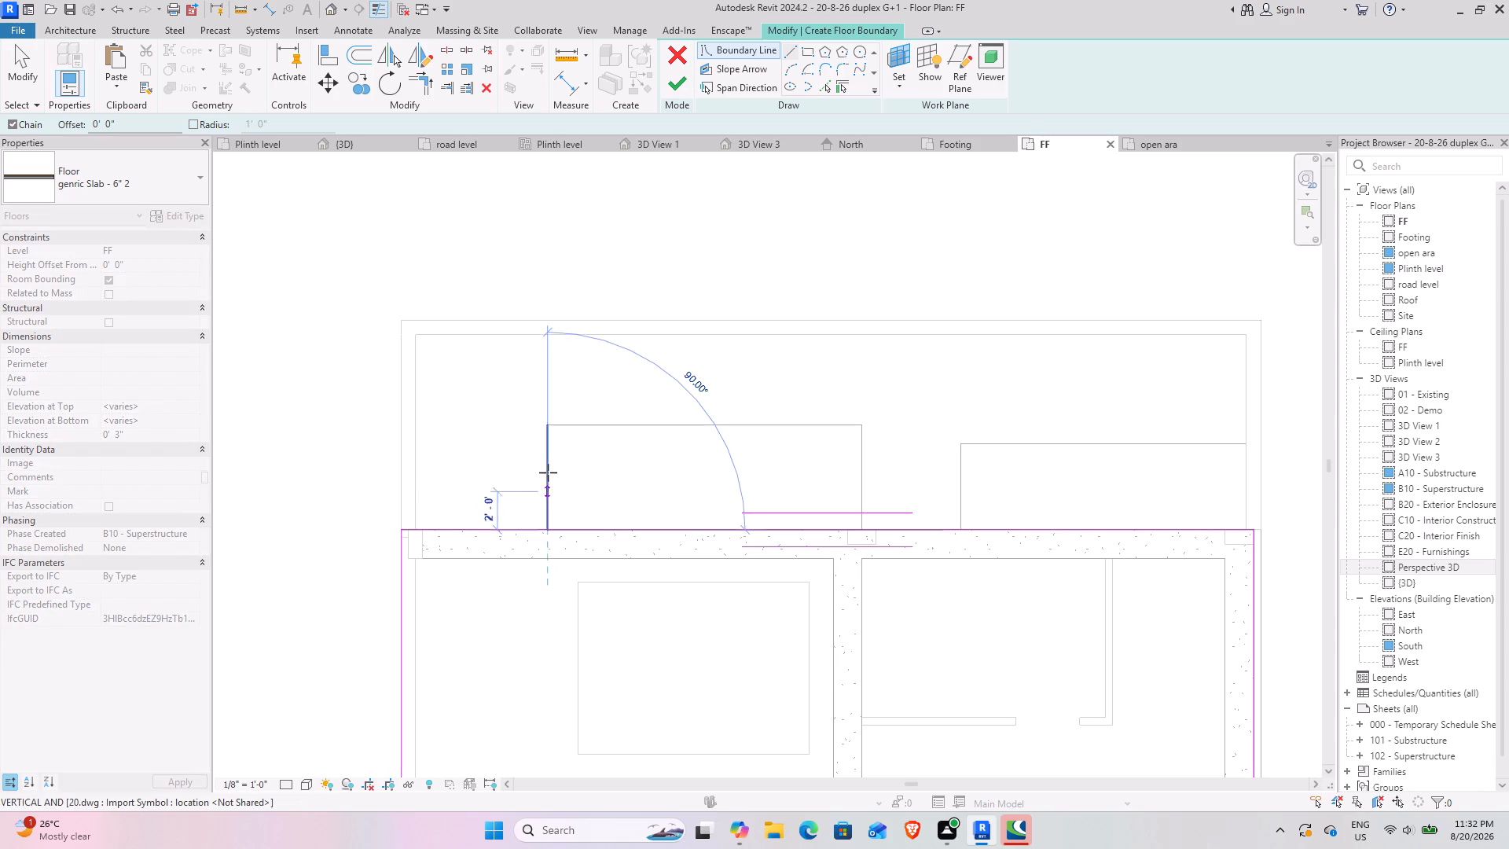
{"action": "left_click", "coordinate": [549, 429]}
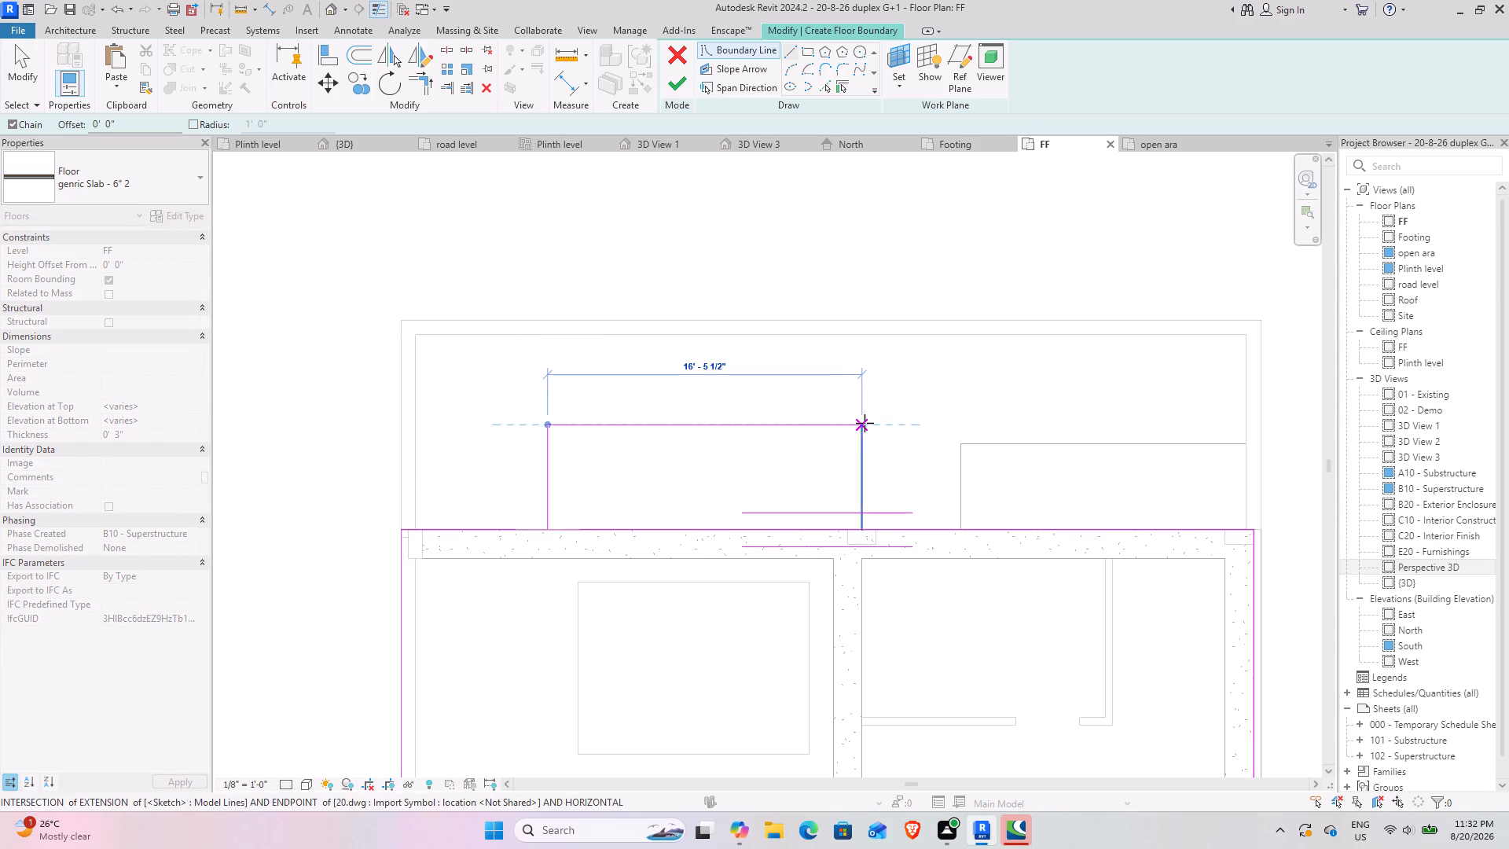
{"action": "left_click", "coordinate": [865, 423]}
{"action": "left_click", "coordinate": [862, 527]}
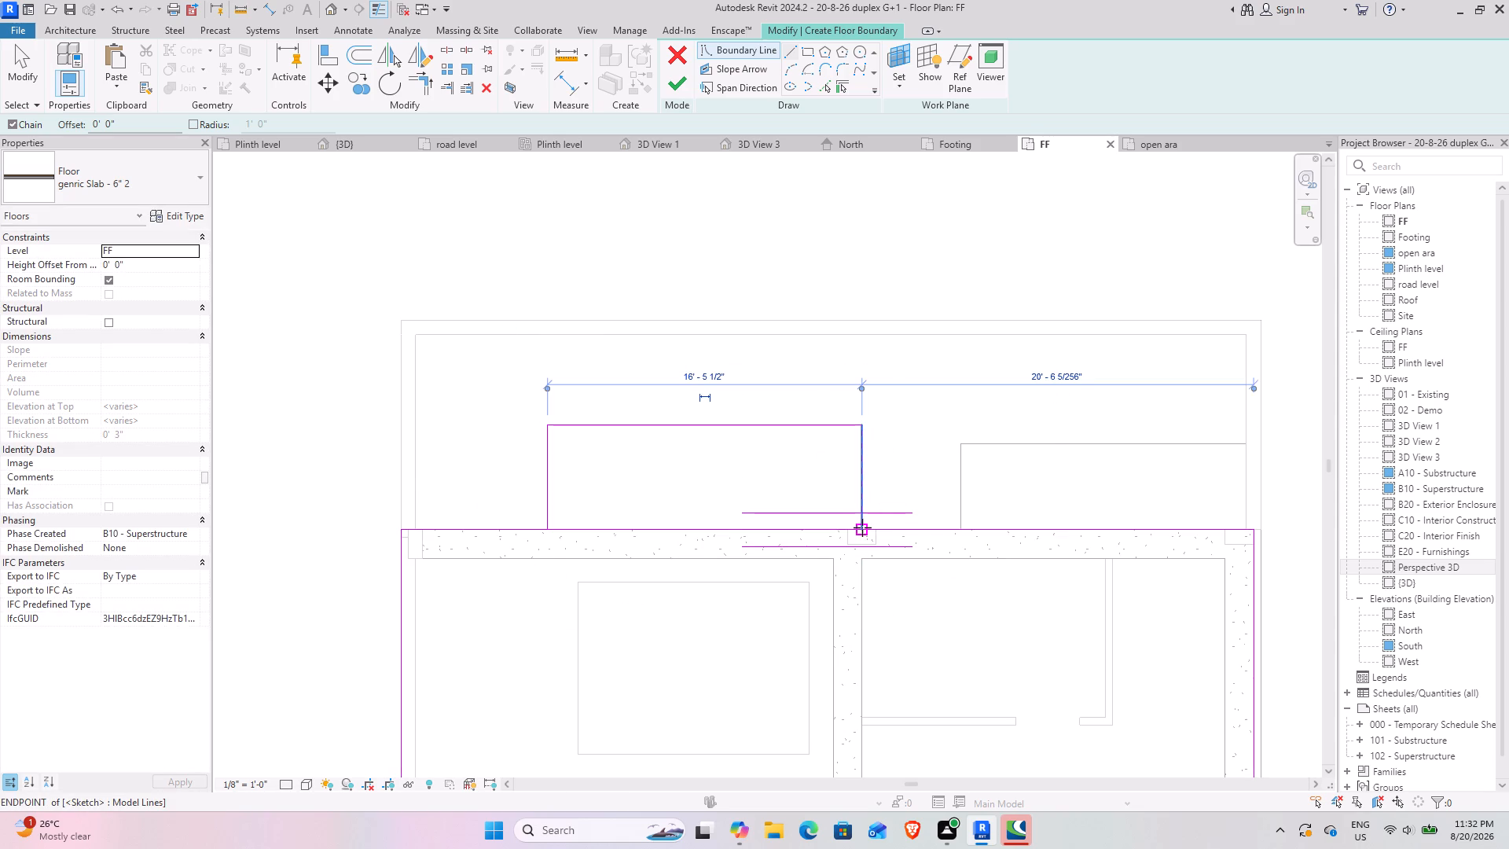
{"action": "key", "text": "Escape"}
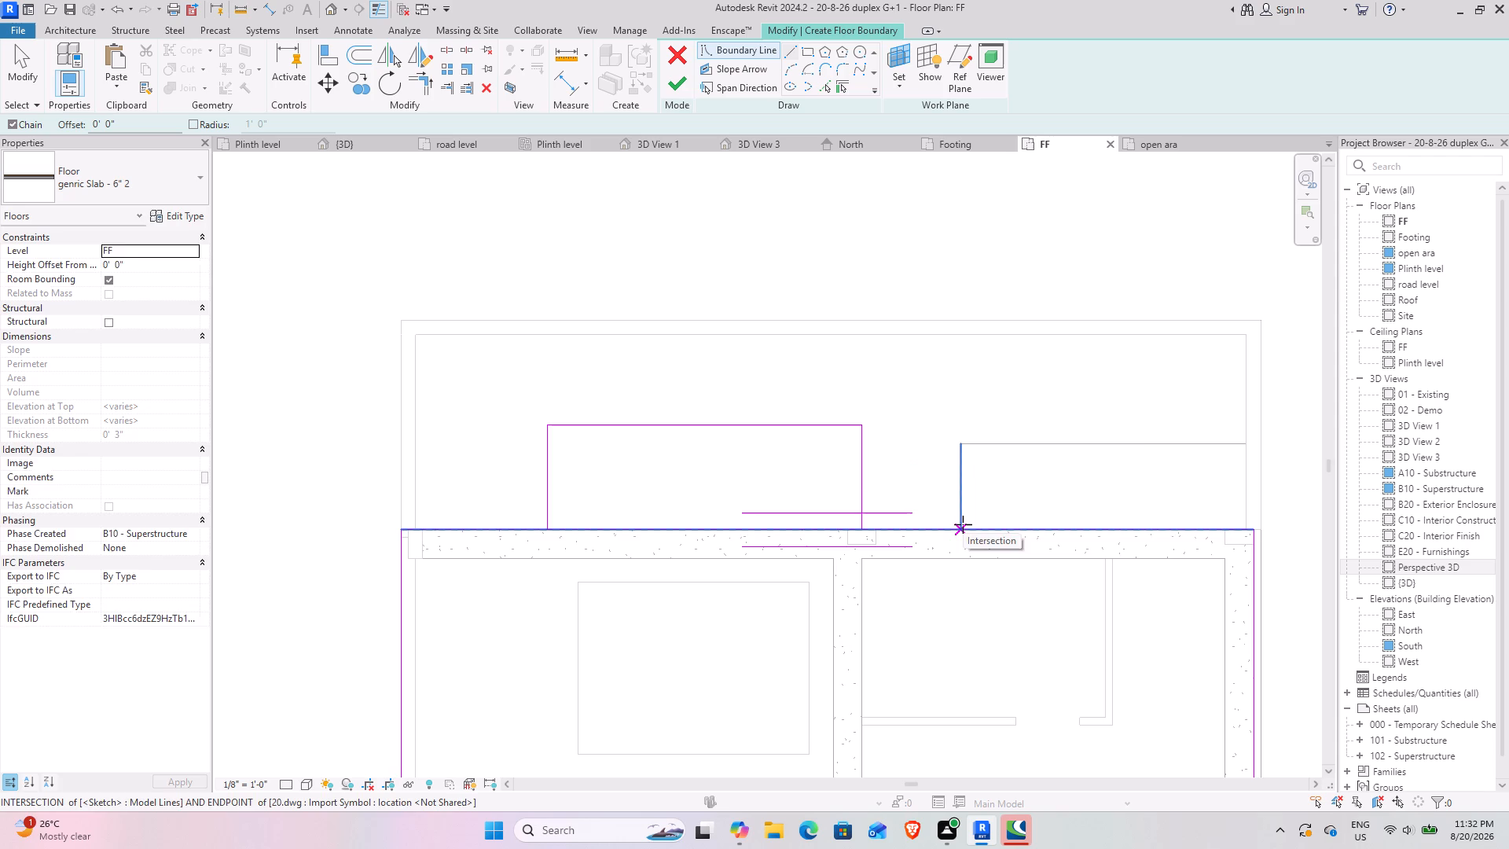
Sketch boundary lines around the second rear projection, 4'-6" deep, reaching the inner face of the side boundary wall.
{"action": "left_click", "coordinate": [963, 524]}
{"action": "left_click", "coordinate": [962, 449]}
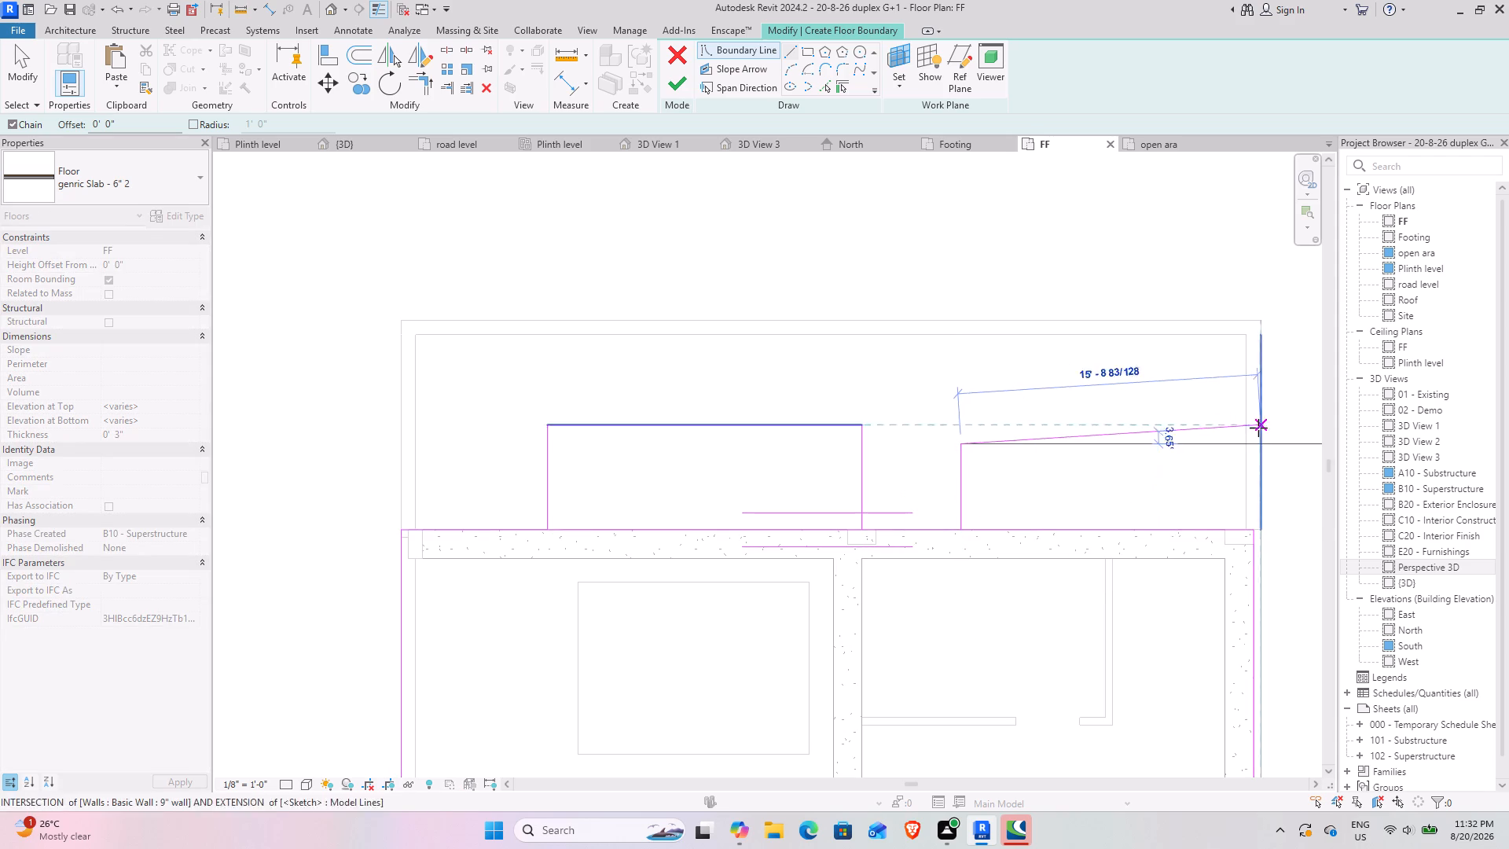
{"action": "left_click", "coordinate": [1246, 443]}
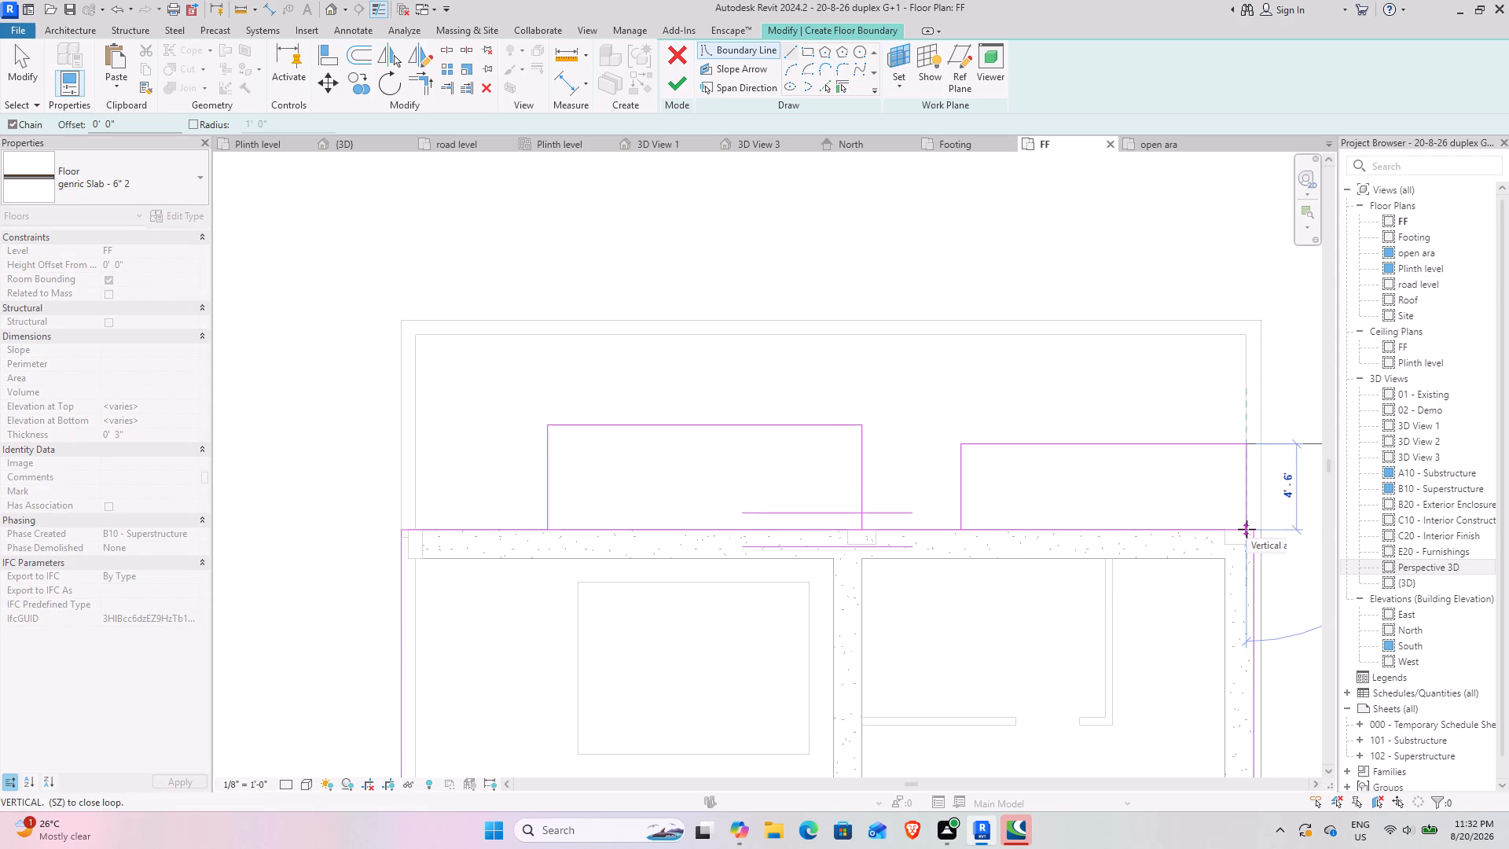
{"action": "left_click", "coordinate": [1246, 529]}
{"action": "key", "text": "Escape"}
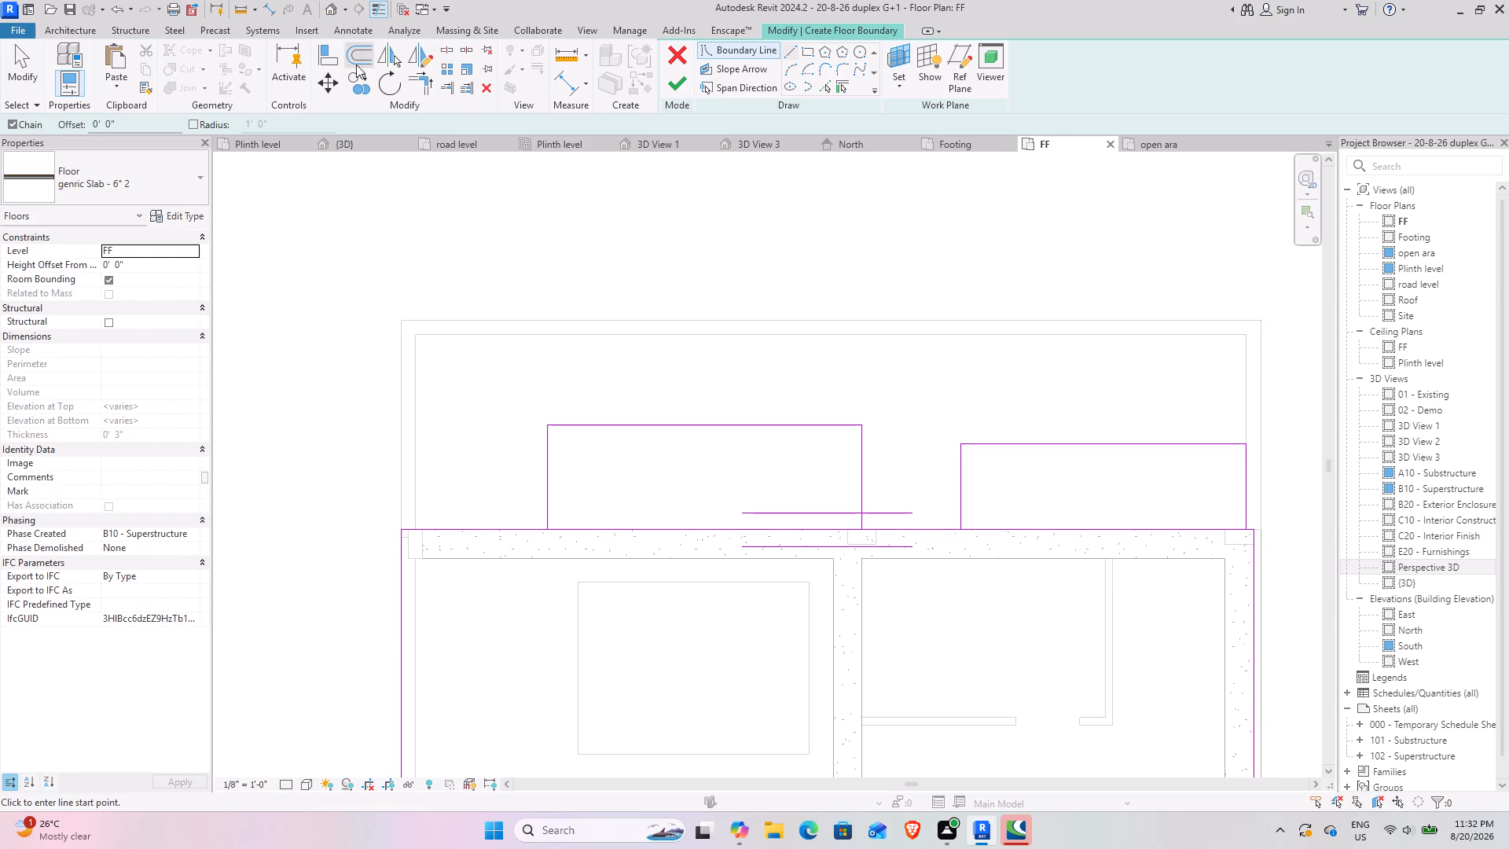
Split the rear slab edge within both rear projections and trim the parts to the projections' sides, up to the second projection's inner side.
{"action": "left_click", "coordinate": [449, 53]}
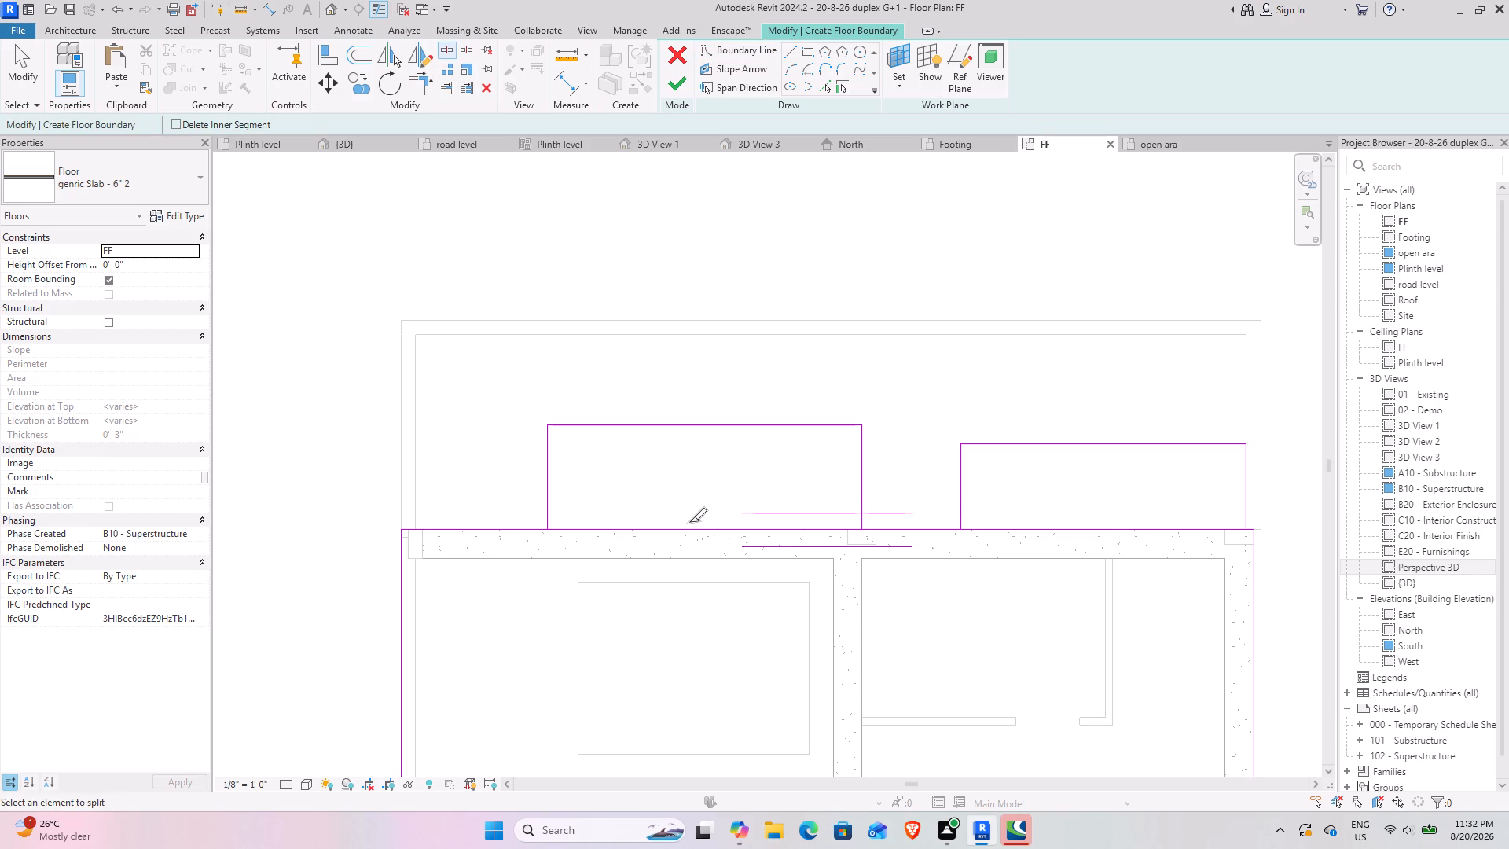
{"action": "left_click", "coordinate": [689, 532]}
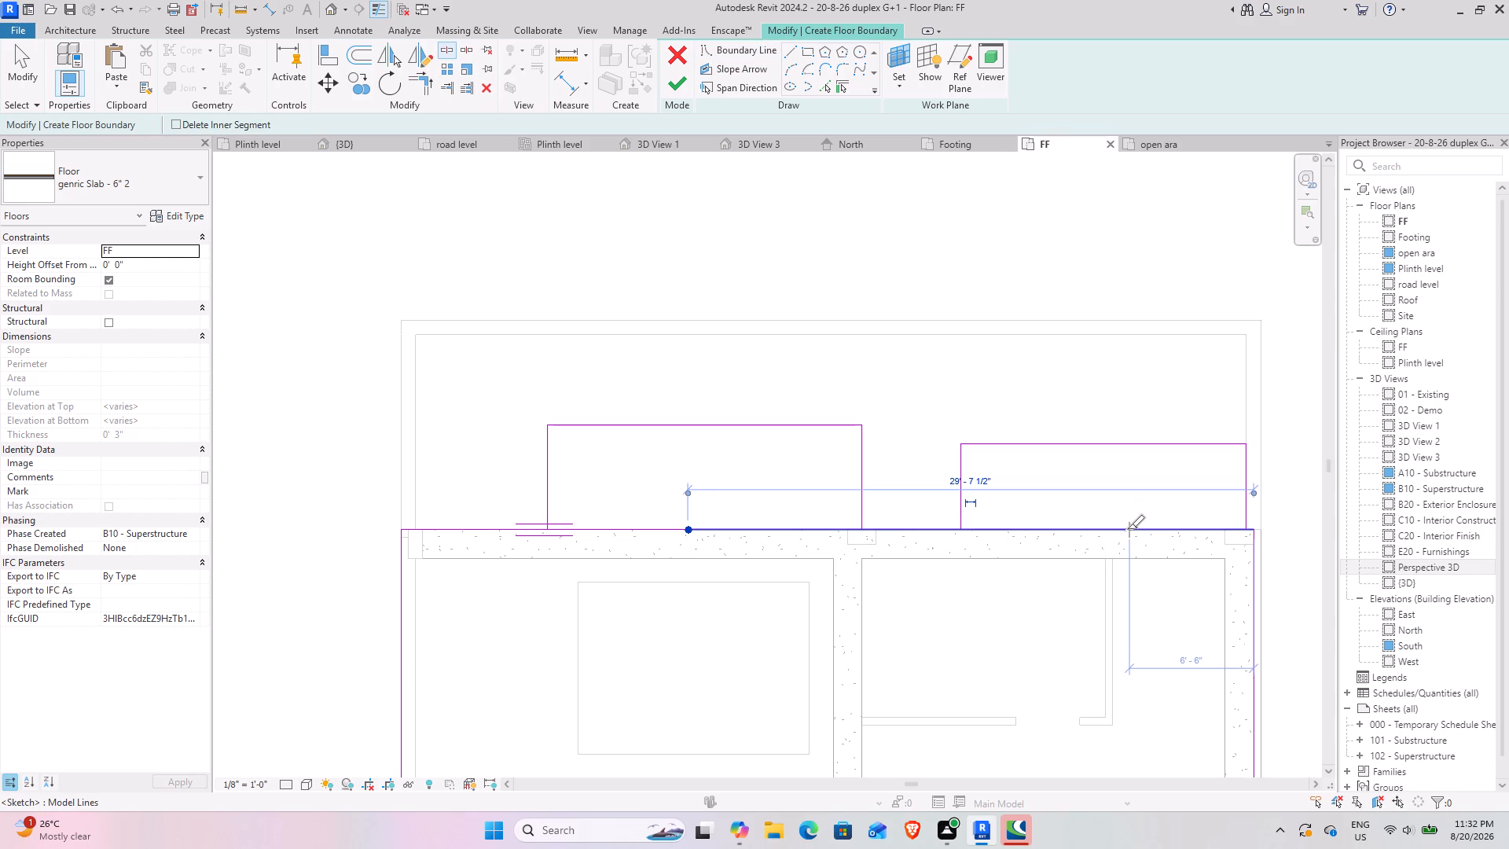
{"action": "left_click", "coordinate": [1127, 529]}
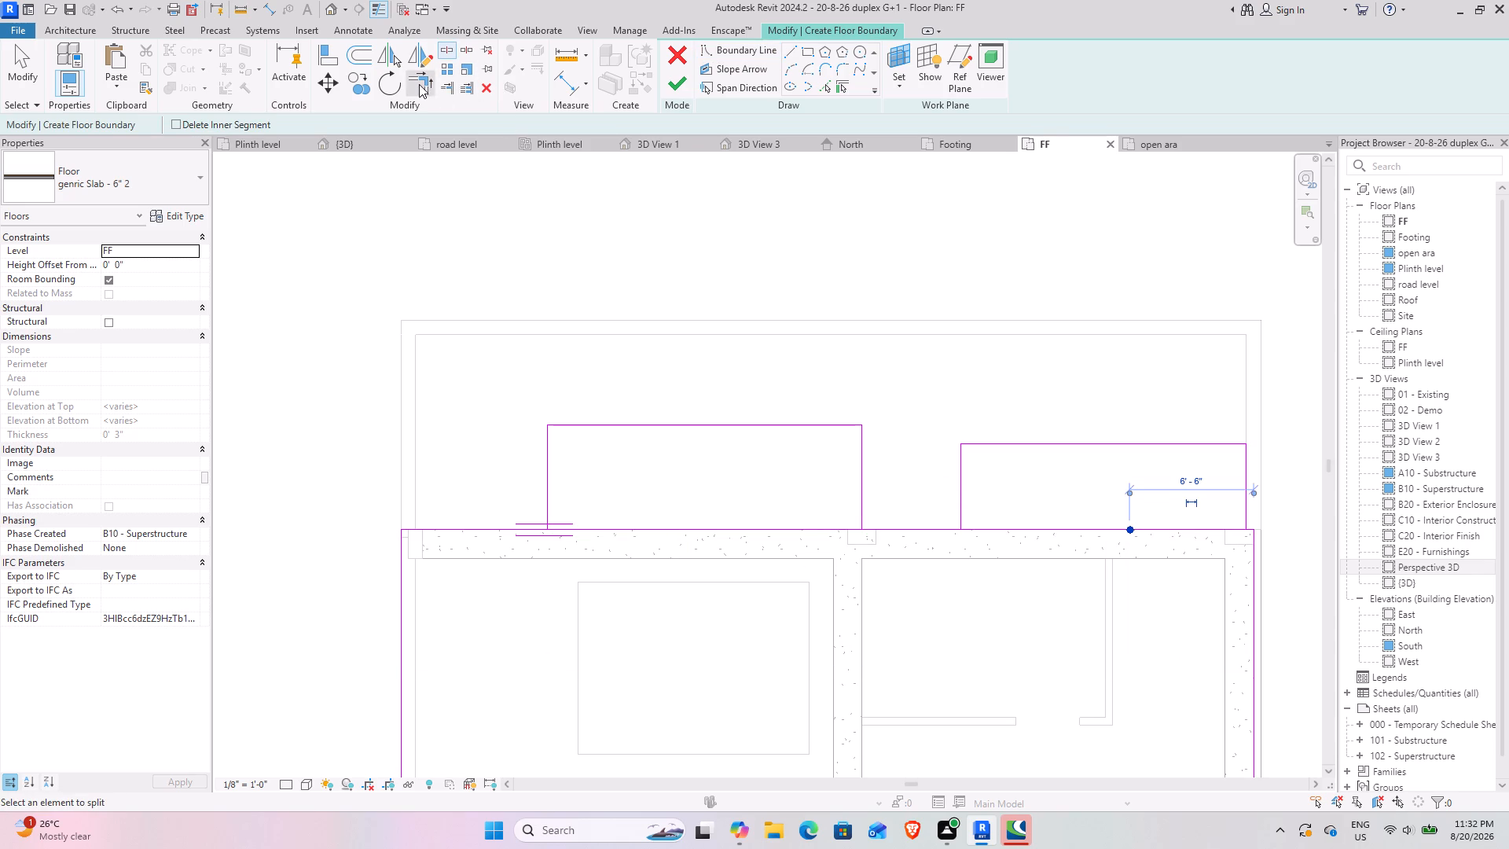
{"action": "left_click", "coordinate": [419, 84]}
{"action": "left_click", "coordinate": [516, 527]}
{"action": "left_click", "coordinate": [546, 506]}
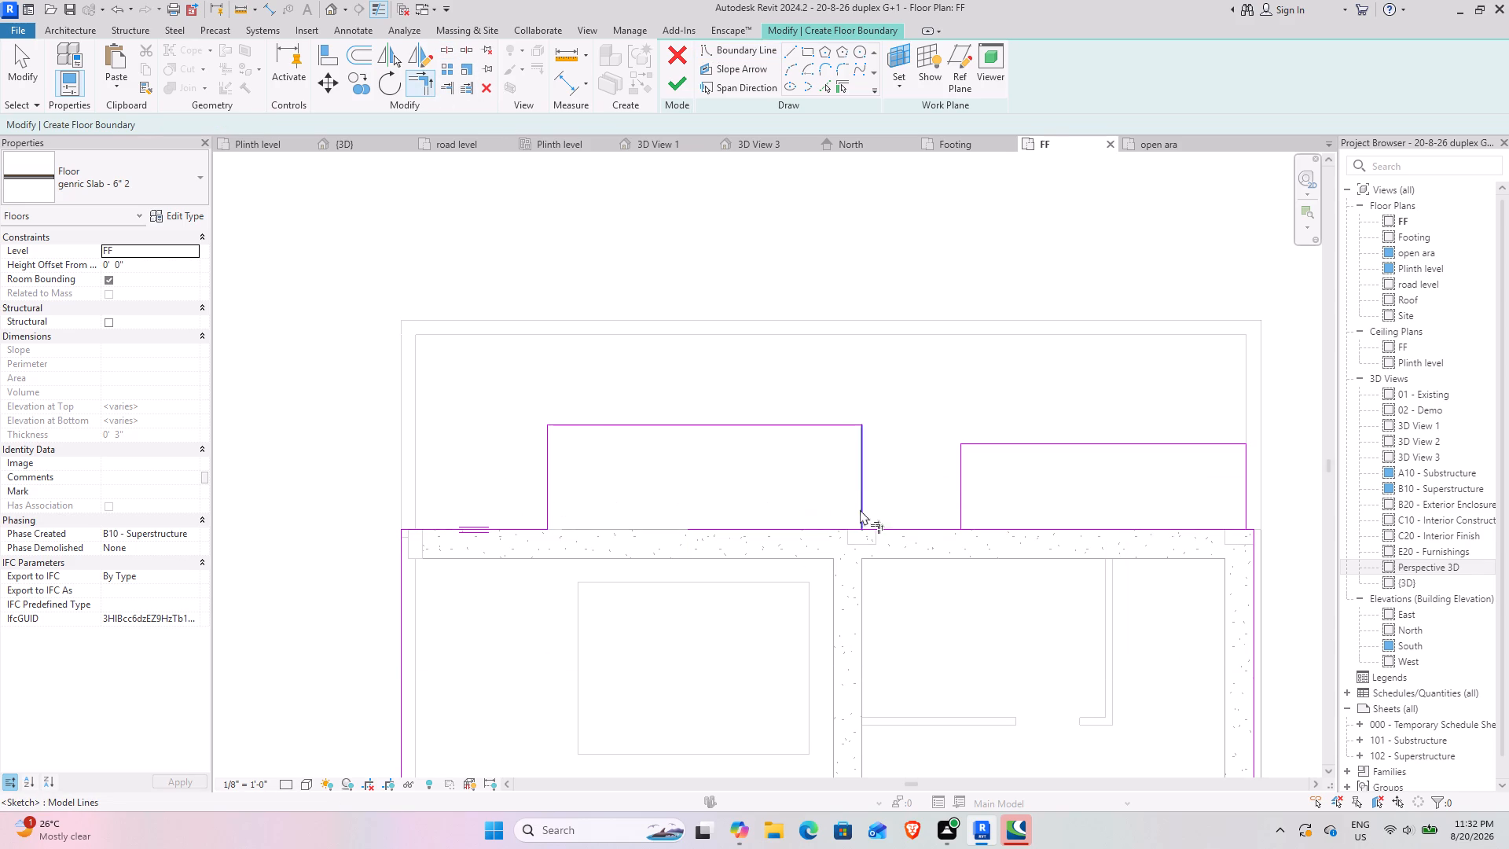
{"action": "left_click", "coordinate": [881, 532]}
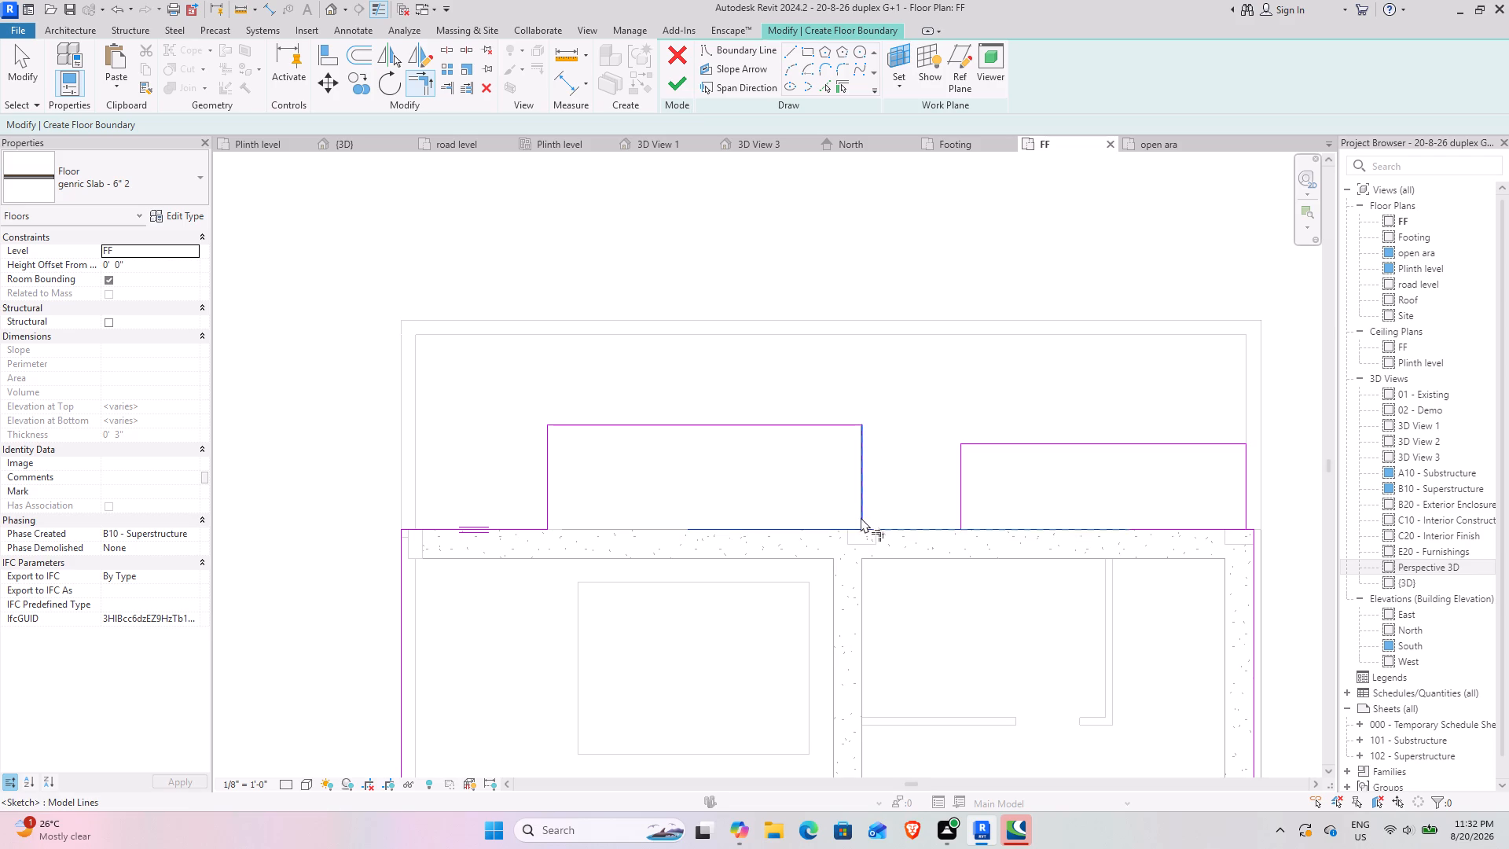
{"action": "left_click", "coordinate": [861, 517]}
{"action": "left_click", "coordinate": [923, 531]}
{"action": "left_click", "coordinate": [959, 520]}
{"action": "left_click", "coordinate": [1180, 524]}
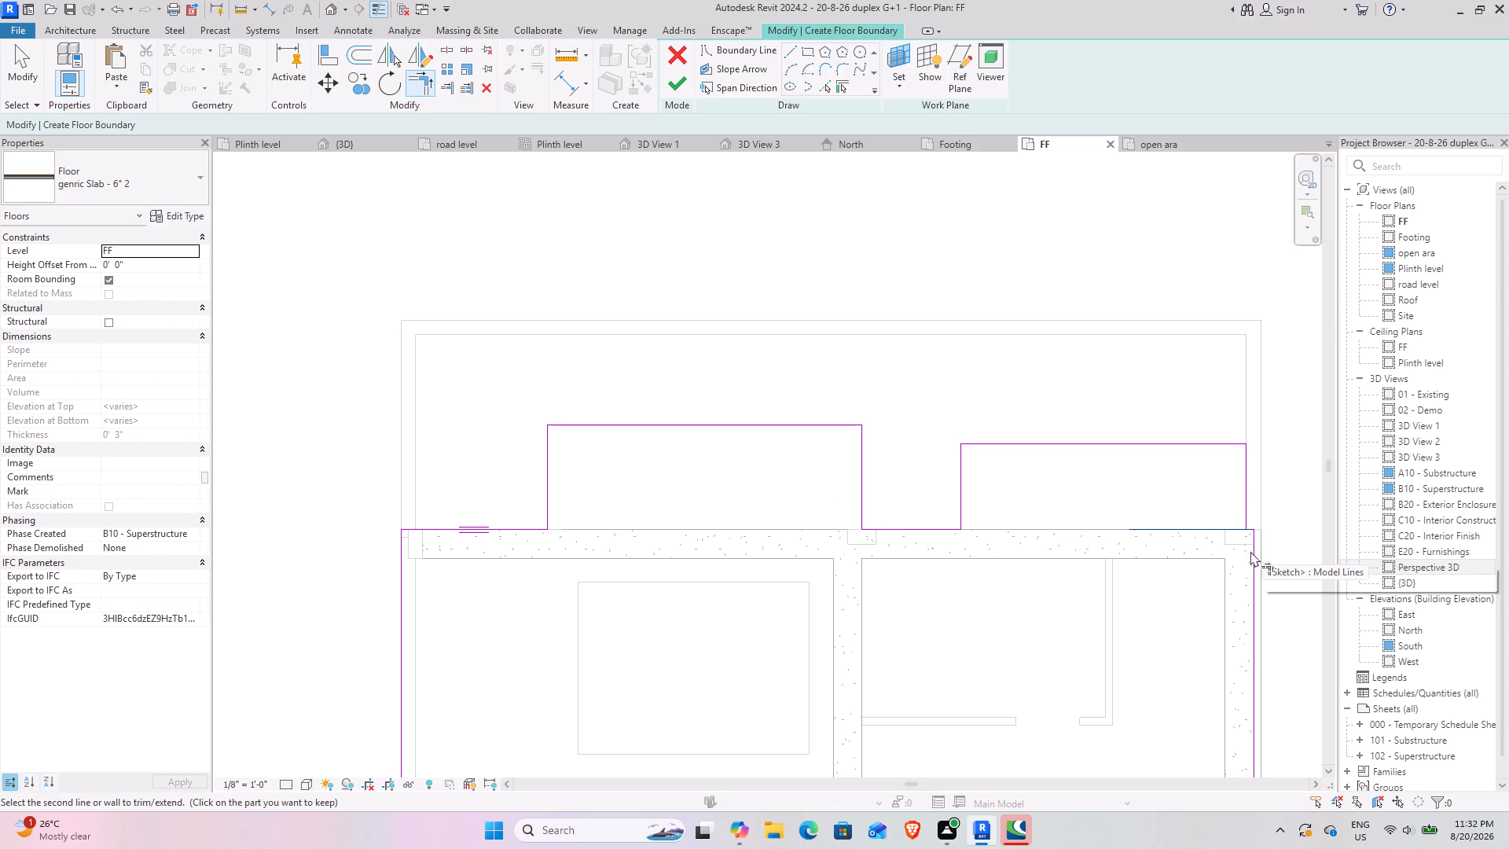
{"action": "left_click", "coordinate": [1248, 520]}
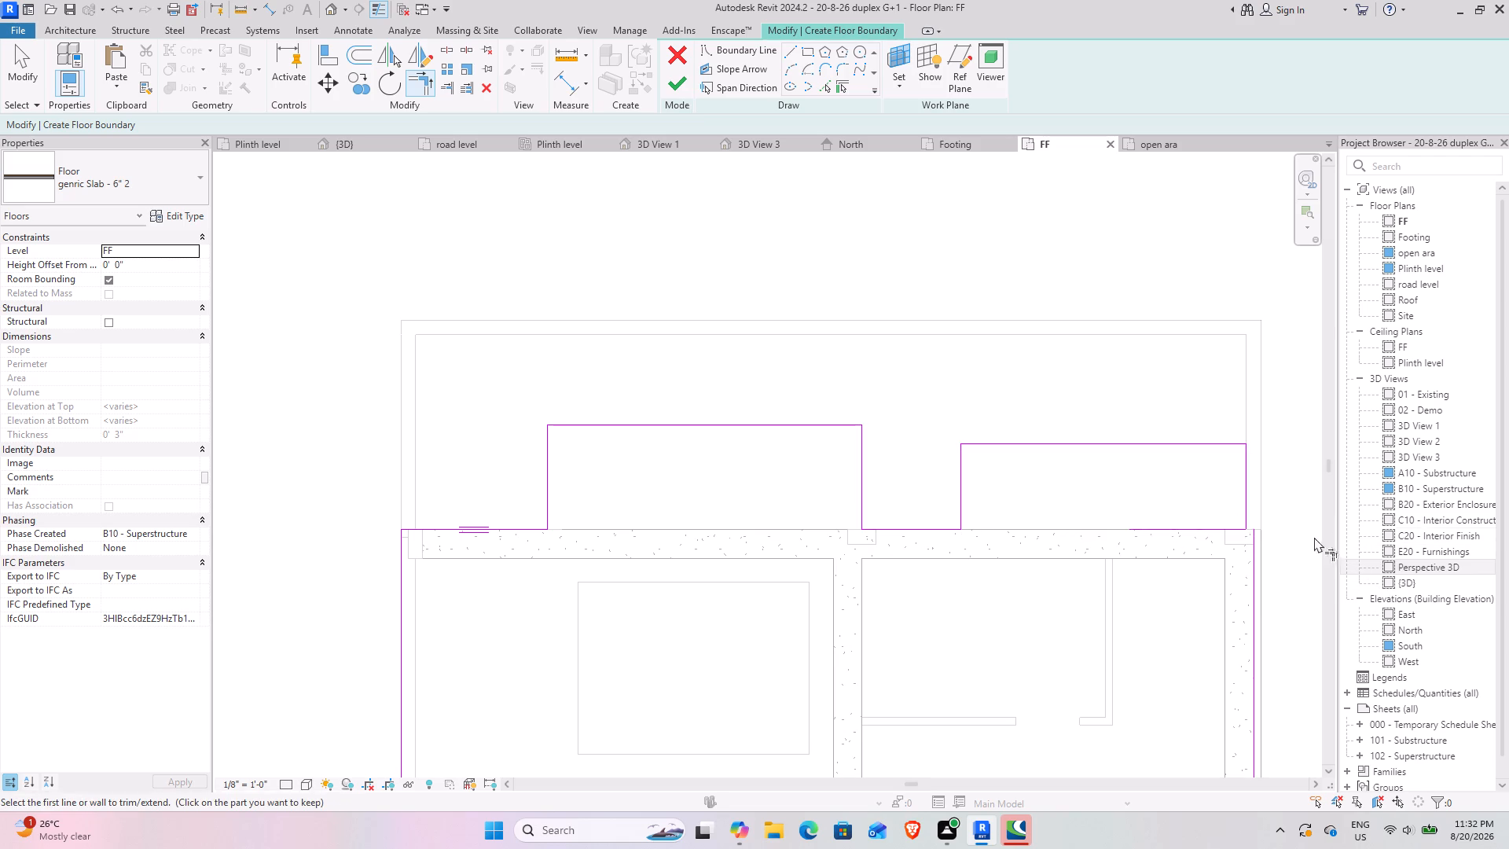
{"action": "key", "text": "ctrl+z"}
Trim the rear slab edge to the second projection's outer side, keeping the short piece at the slab's outer corner.
{"action": "scroll", "coordinate": [1251, 544], "scroll_direction": "up", "scroll_amount": 3}
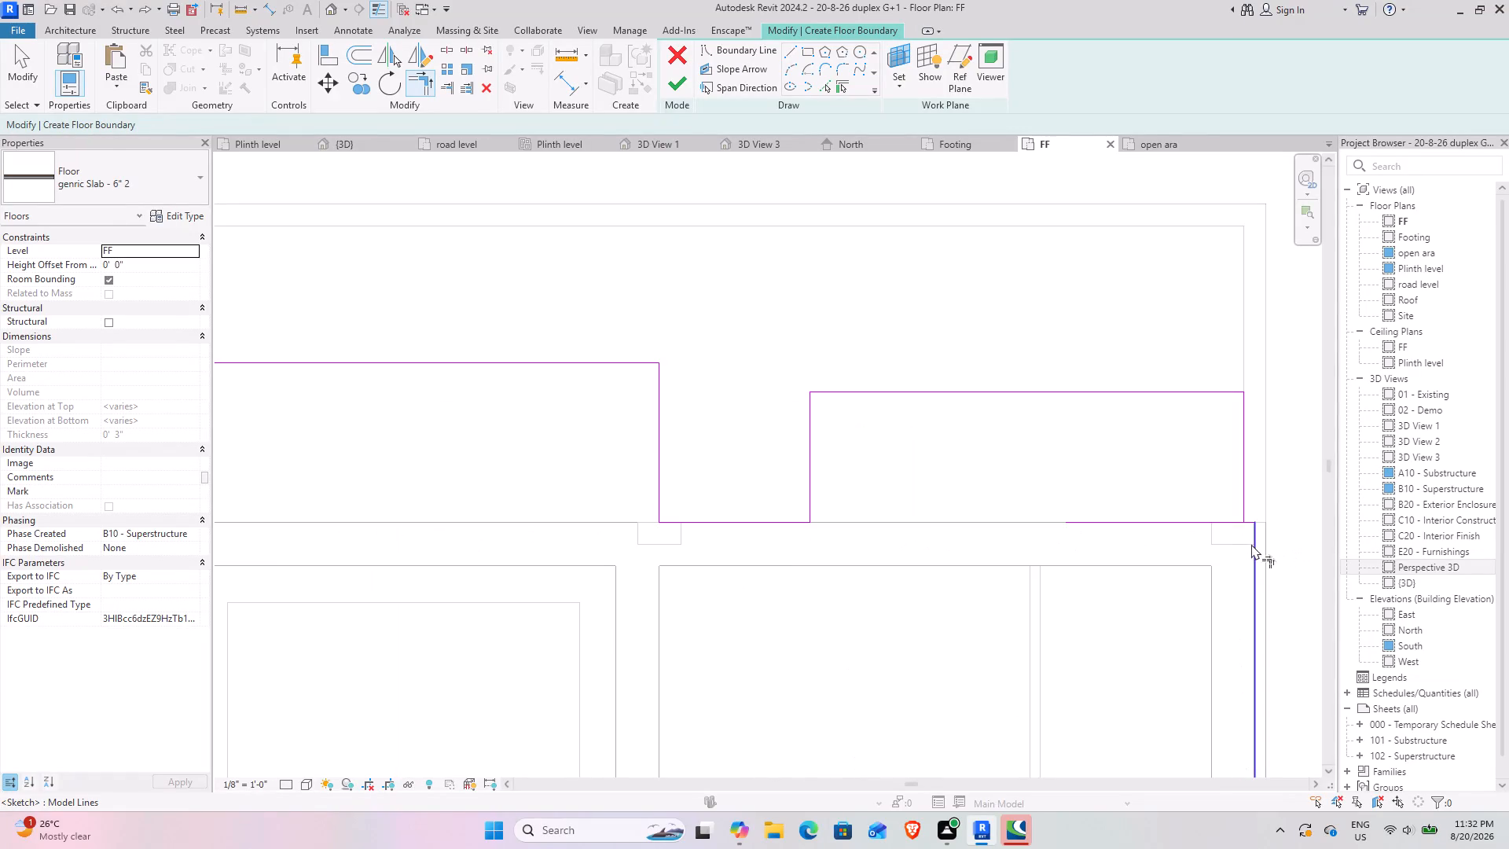
{"action": "scroll", "coordinate": [1248, 521], "scroll_direction": "up", "scroll_amount": 3}
{"action": "left_click", "coordinate": [1252, 520]}
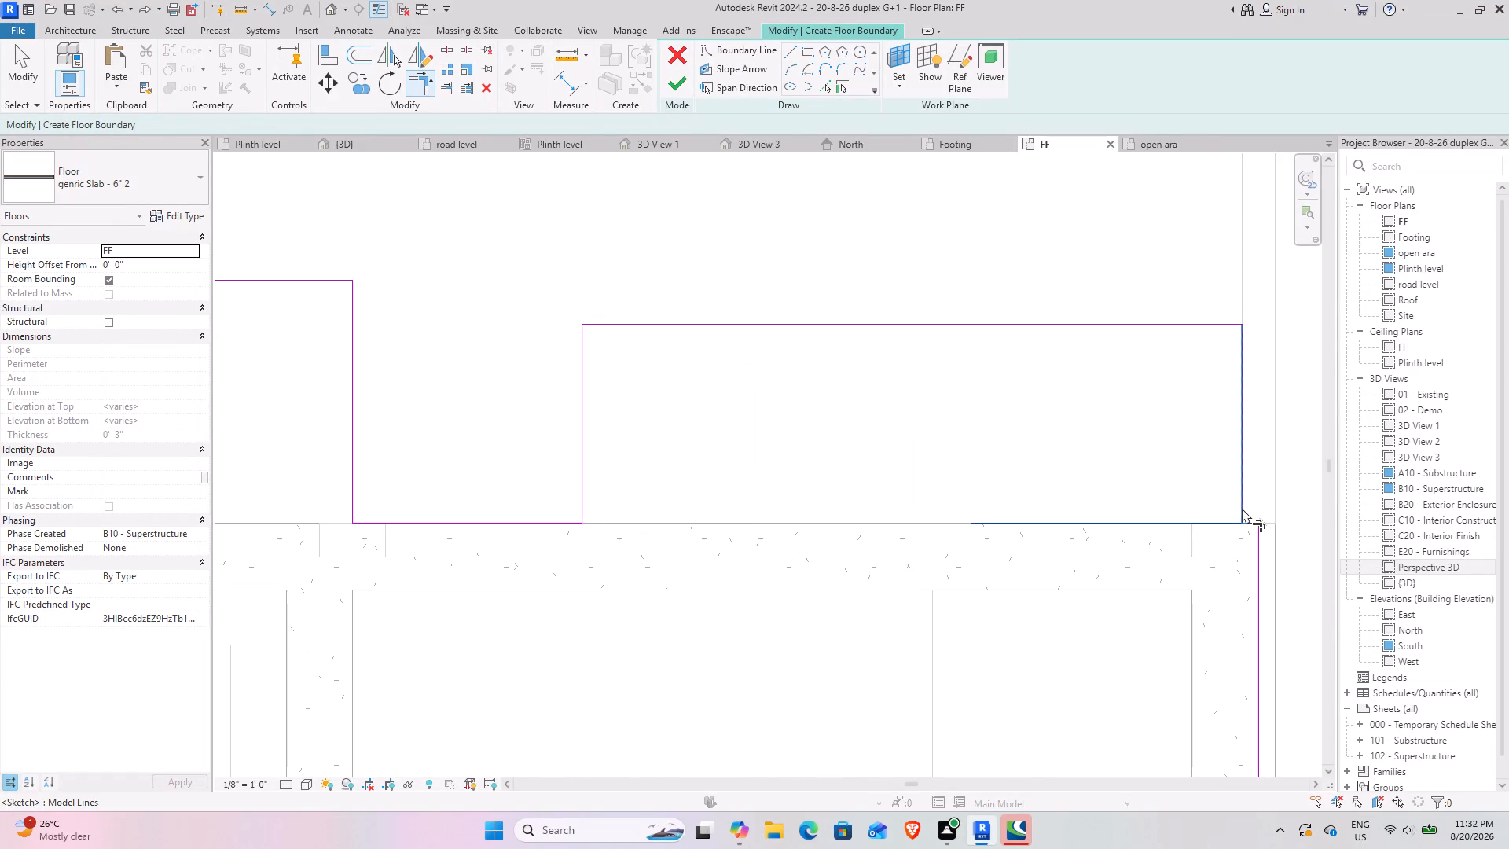
{"action": "left_click", "coordinate": [1242, 508]}
Set the floor type to Concrete Slab - 6".
{"action": "scroll", "coordinate": [1014, 565], "scroll_direction": "down", "scroll_amount": 7}
{"action": "middle_click_drag", "start_coordinate": [977, 505], "coordinate": [1040, 341]}
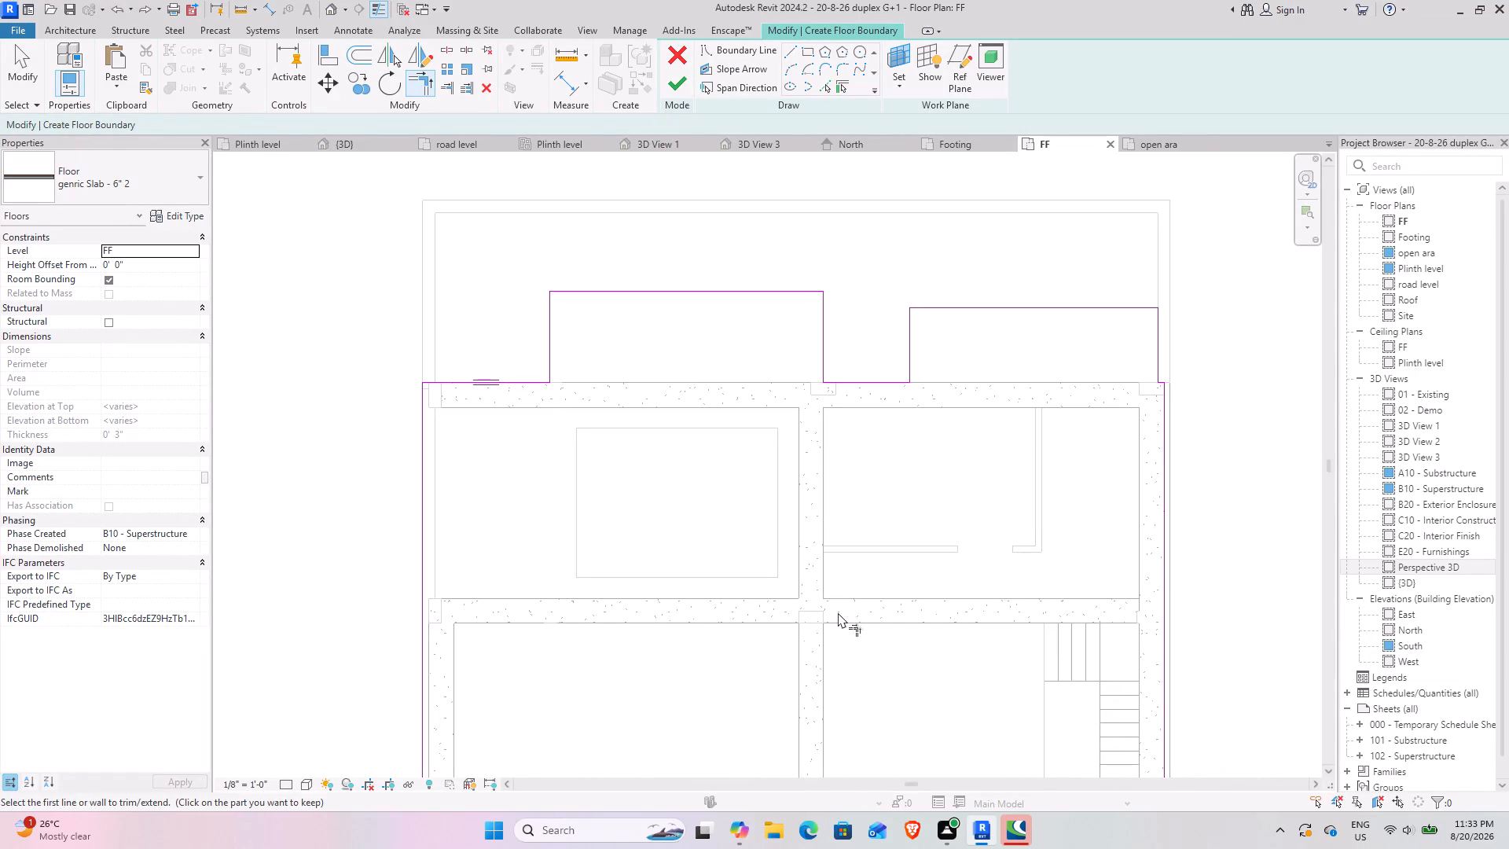
{"action": "middle_click_drag", "start_coordinate": [834, 609], "coordinate": [876, 380]}
{"action": "middle_click_drag", "start_coordinate": [715, 565], "coordinate": [743, 583]}
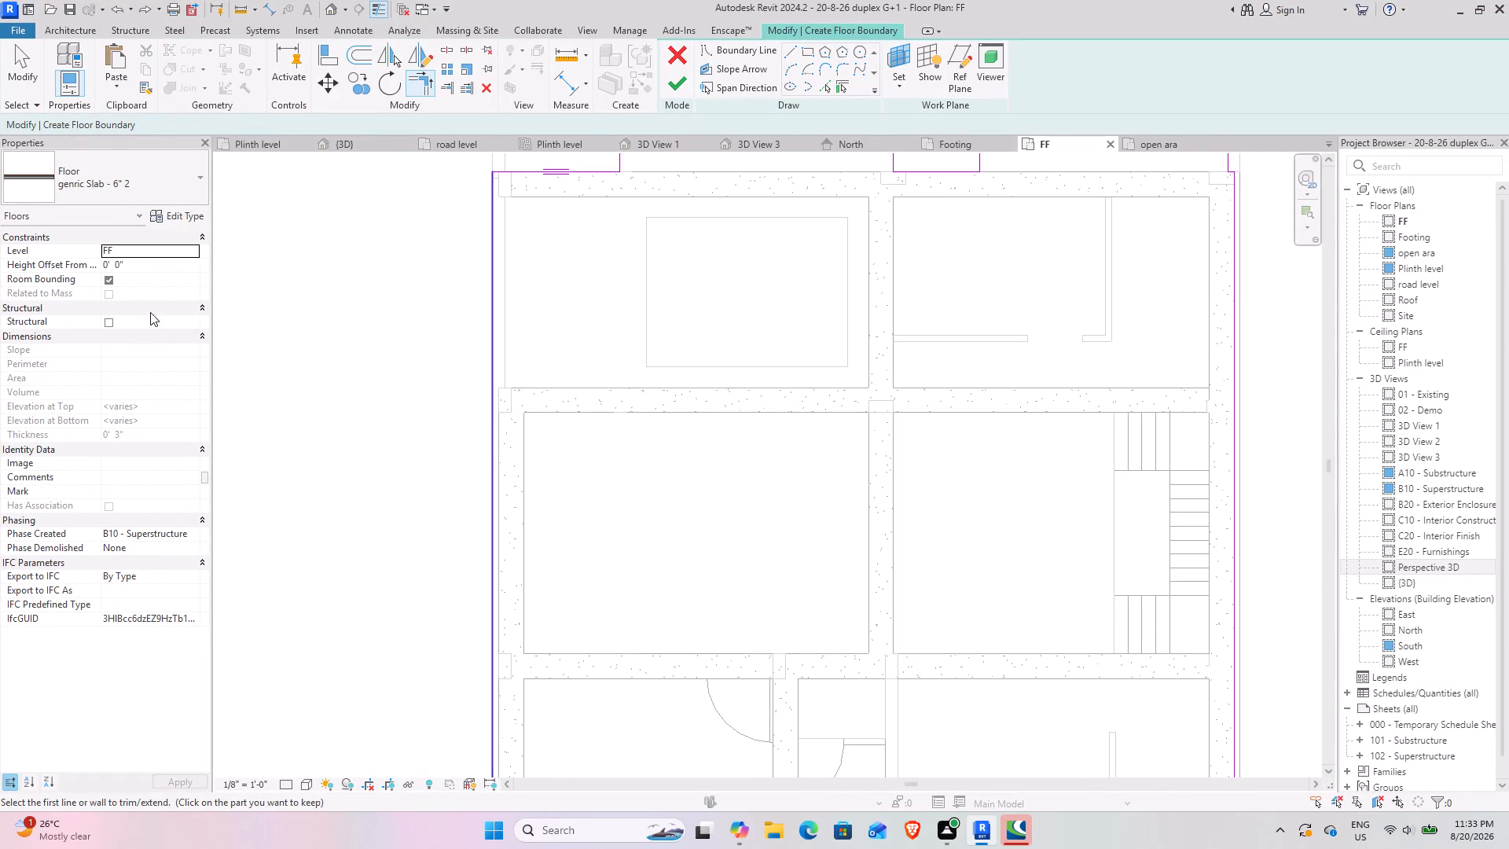
{"action": "left_click", "coordinate": [200, 176]}
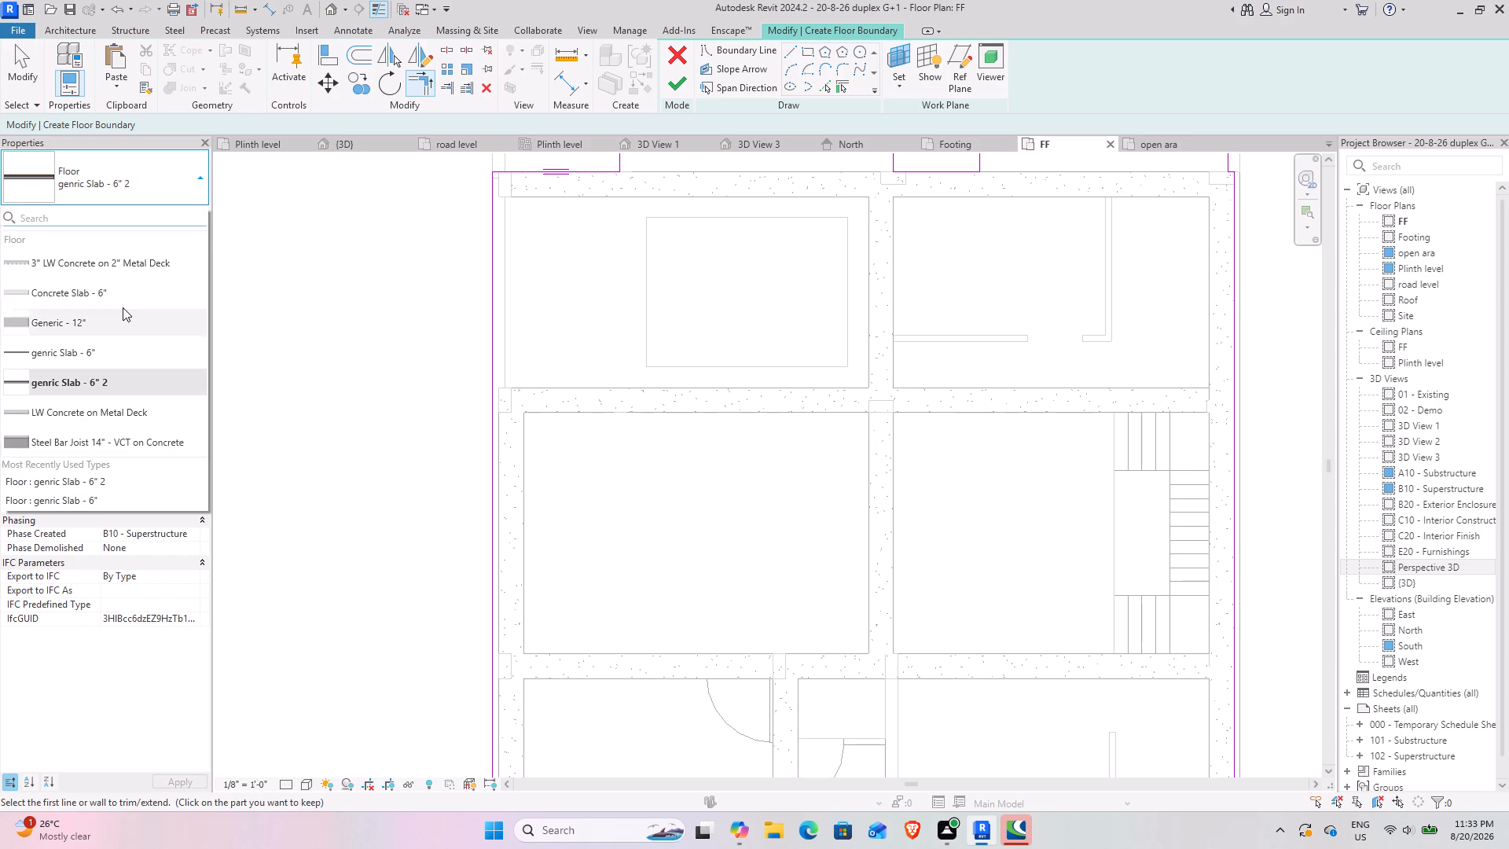
{"action": "left_click", "coordinate": [118, 289]}
Finish the FF floor boundary without attaching the walls to the slab's bottom.
{"action": "scroll", "coordinate": [704, 357], "scroll_direction": "up", "scroll_amount": 2}
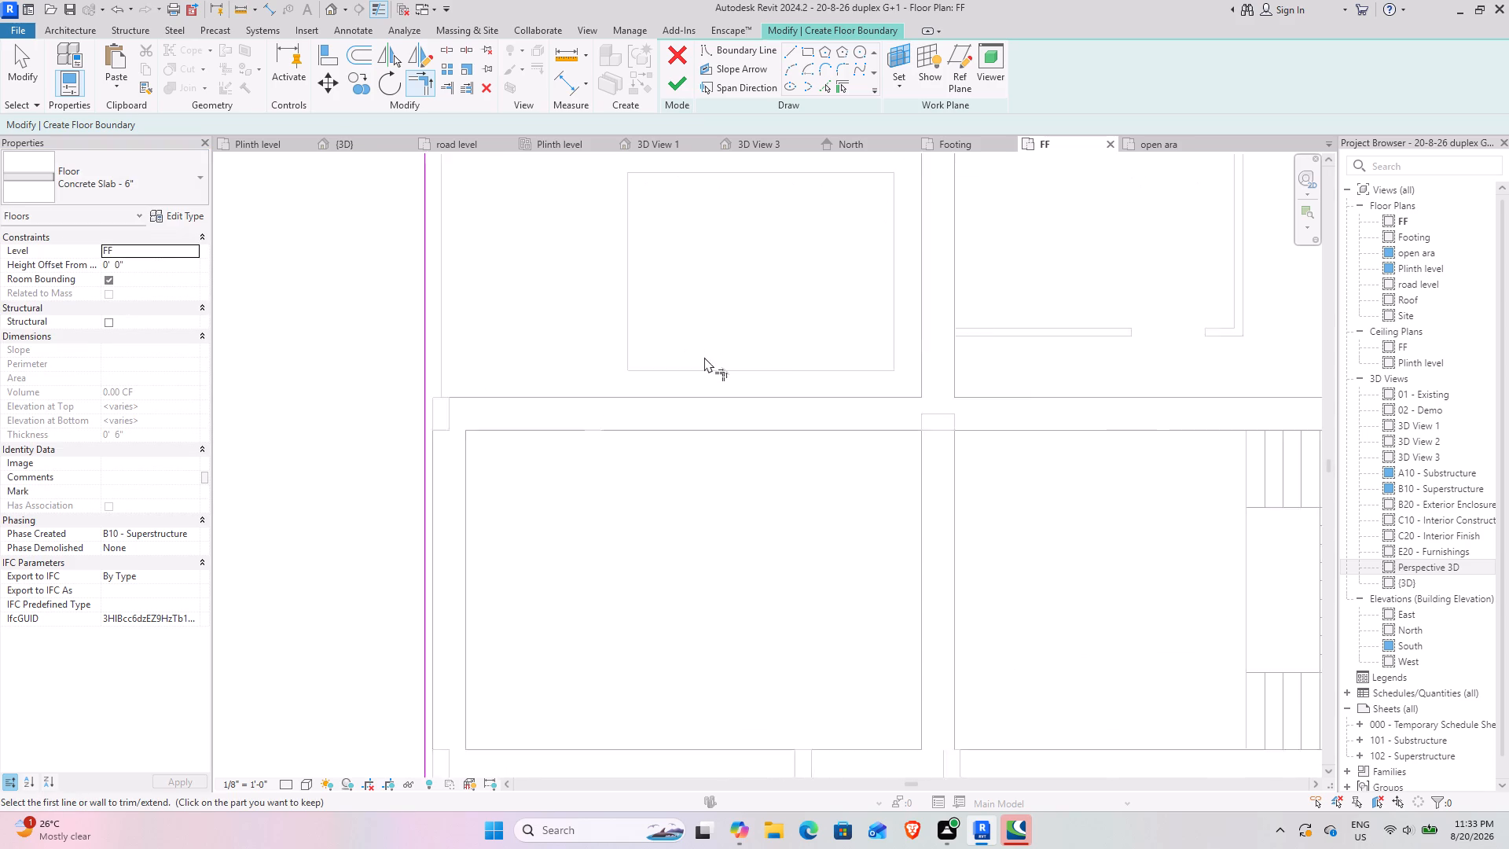
{"action": "scroll", "coordinate": [704, 357], "scroll_direction": "up", "scroll_amount": 1}
{"action": "scroll", "coordinate": [708, 358], "scroll_direction": "down", "scroll_amount": 6}
{"action": "middle_click_drag", "start_coordinate": [721, 366], "coordinate": [648, 397]}
{"action": "left_click", "coordinate": [687, 84]}
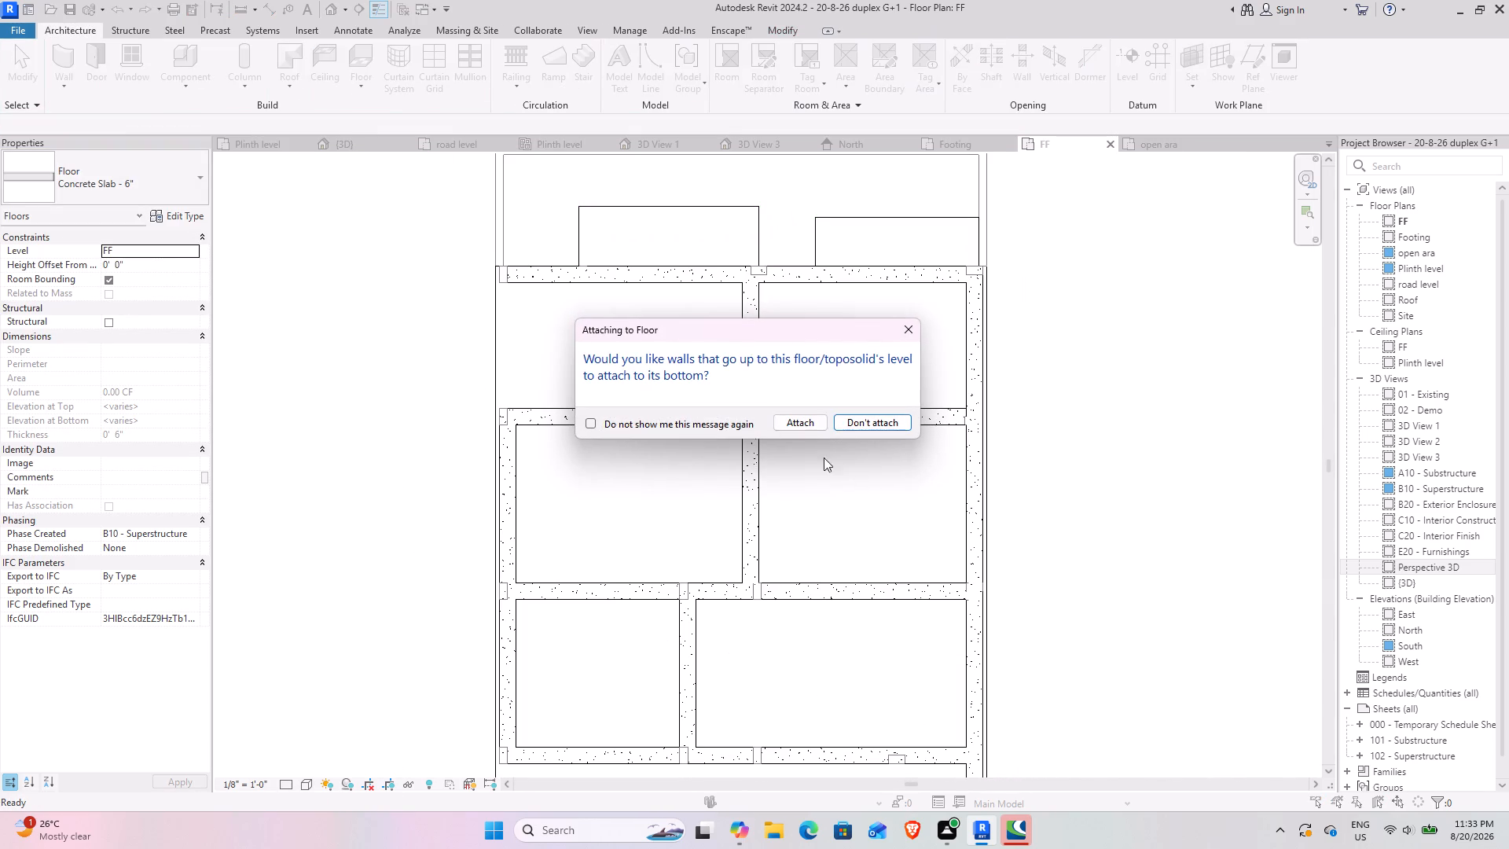
{"action": "left_click", "coordinate": [851, 428]}
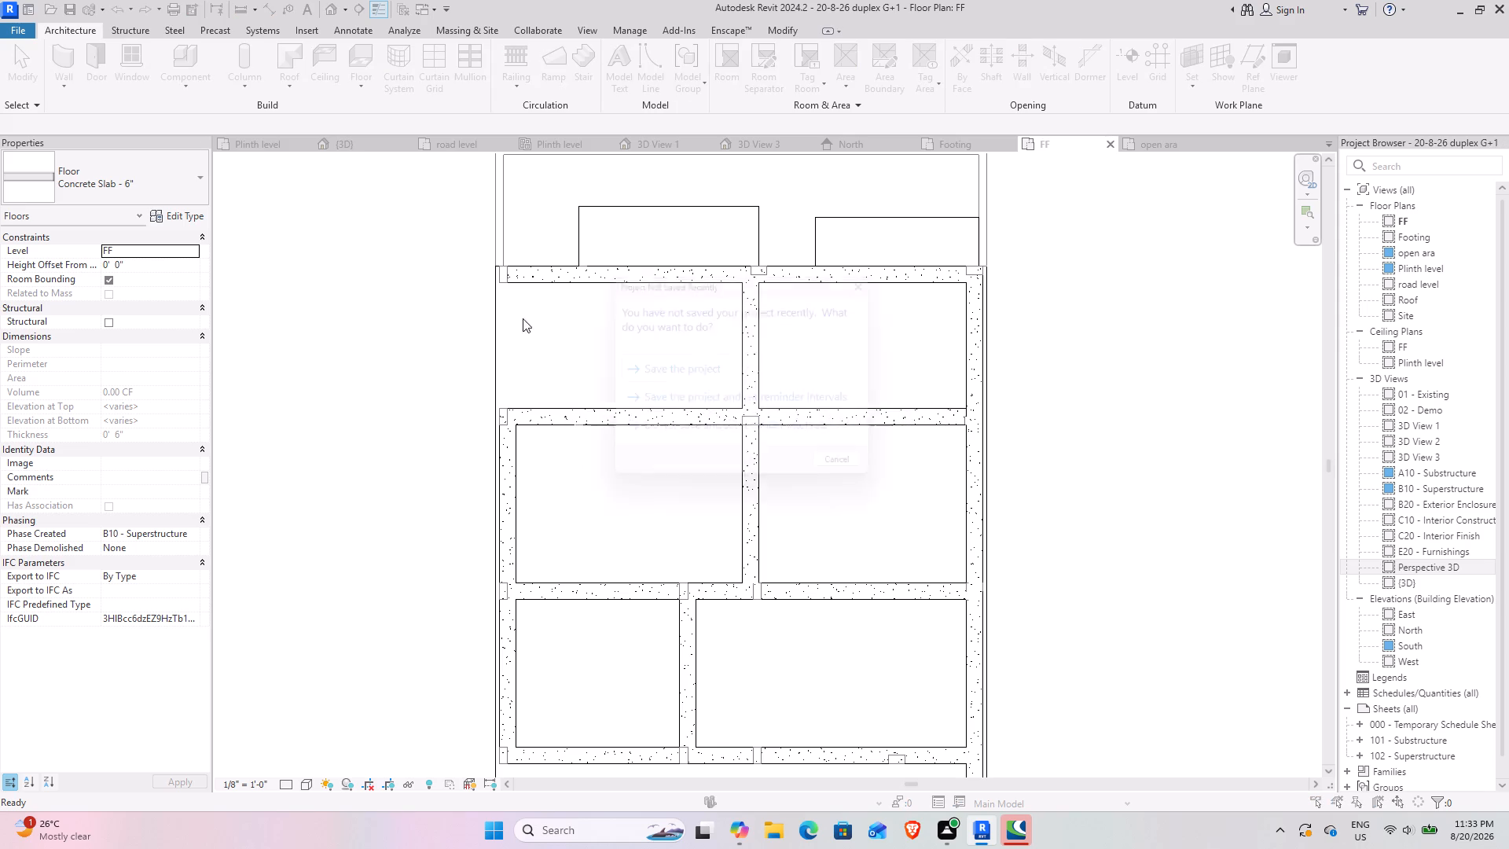
Save the project.
{"action": "left_click", "coordinate": [790, 383]}
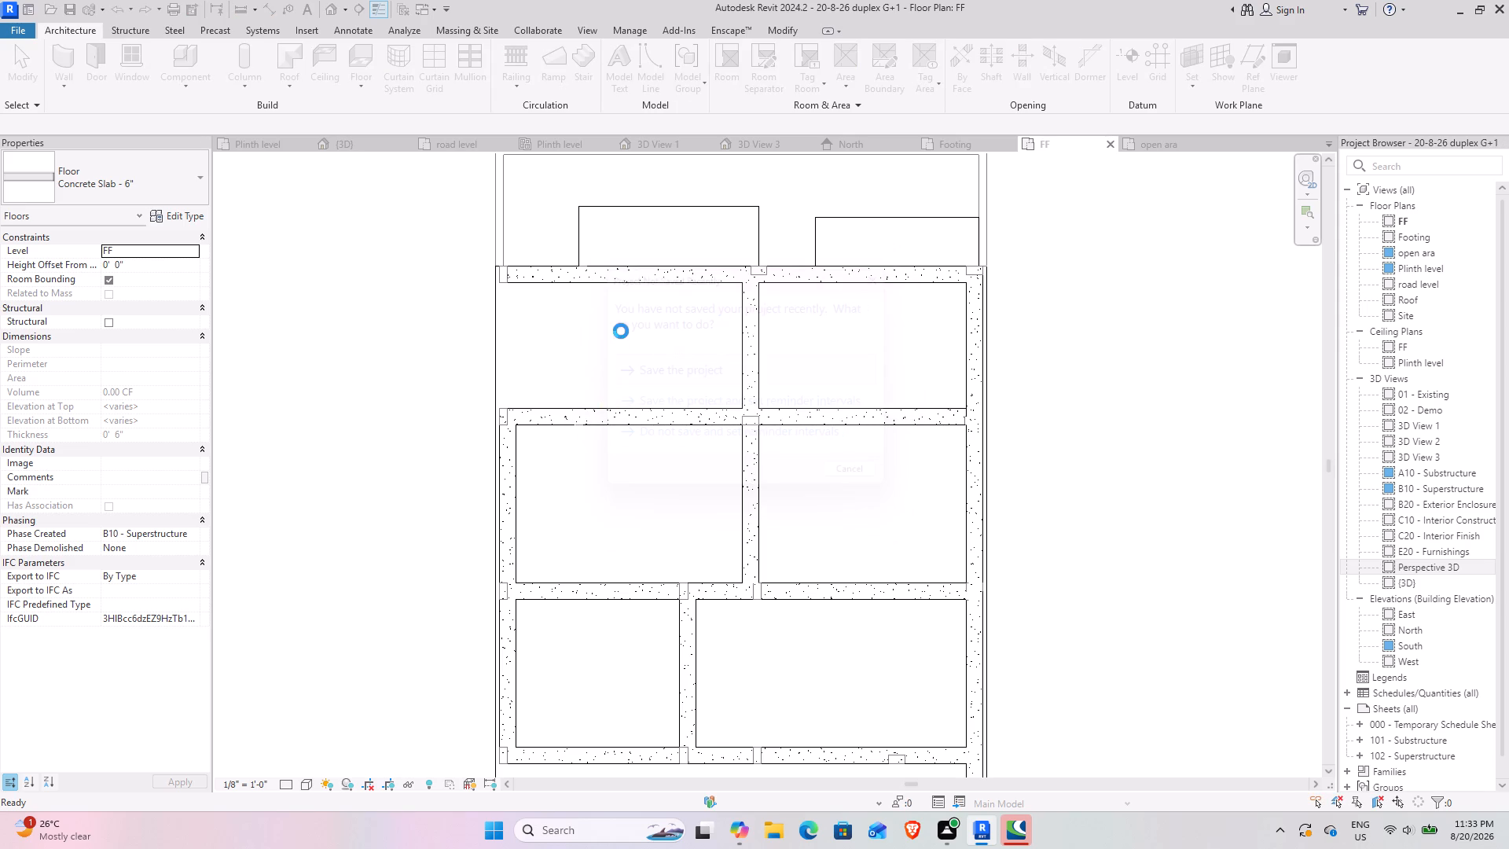
Examine the FF slab and its front and rear projections on the whole house in the {3D} view.
{"action": "left_click", "coordinate": [349, 151]}
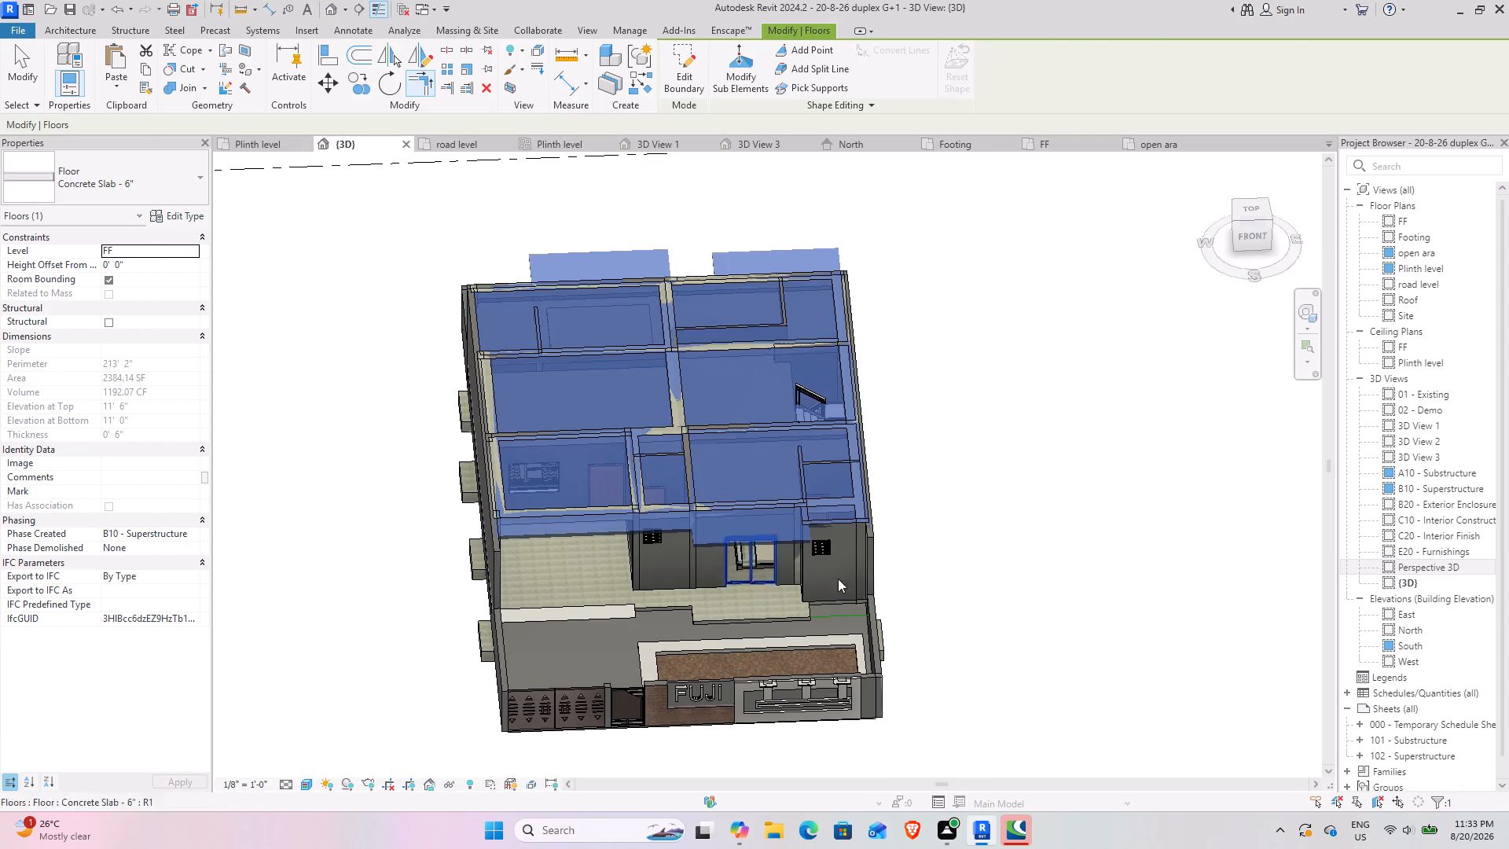
{"action": "left_click", "coordinate": [1054, 584]}
{"action": "middle_click_drag", "start_coordinate": [652, 586], "coordinate": [712, 403], "text": "shift"}
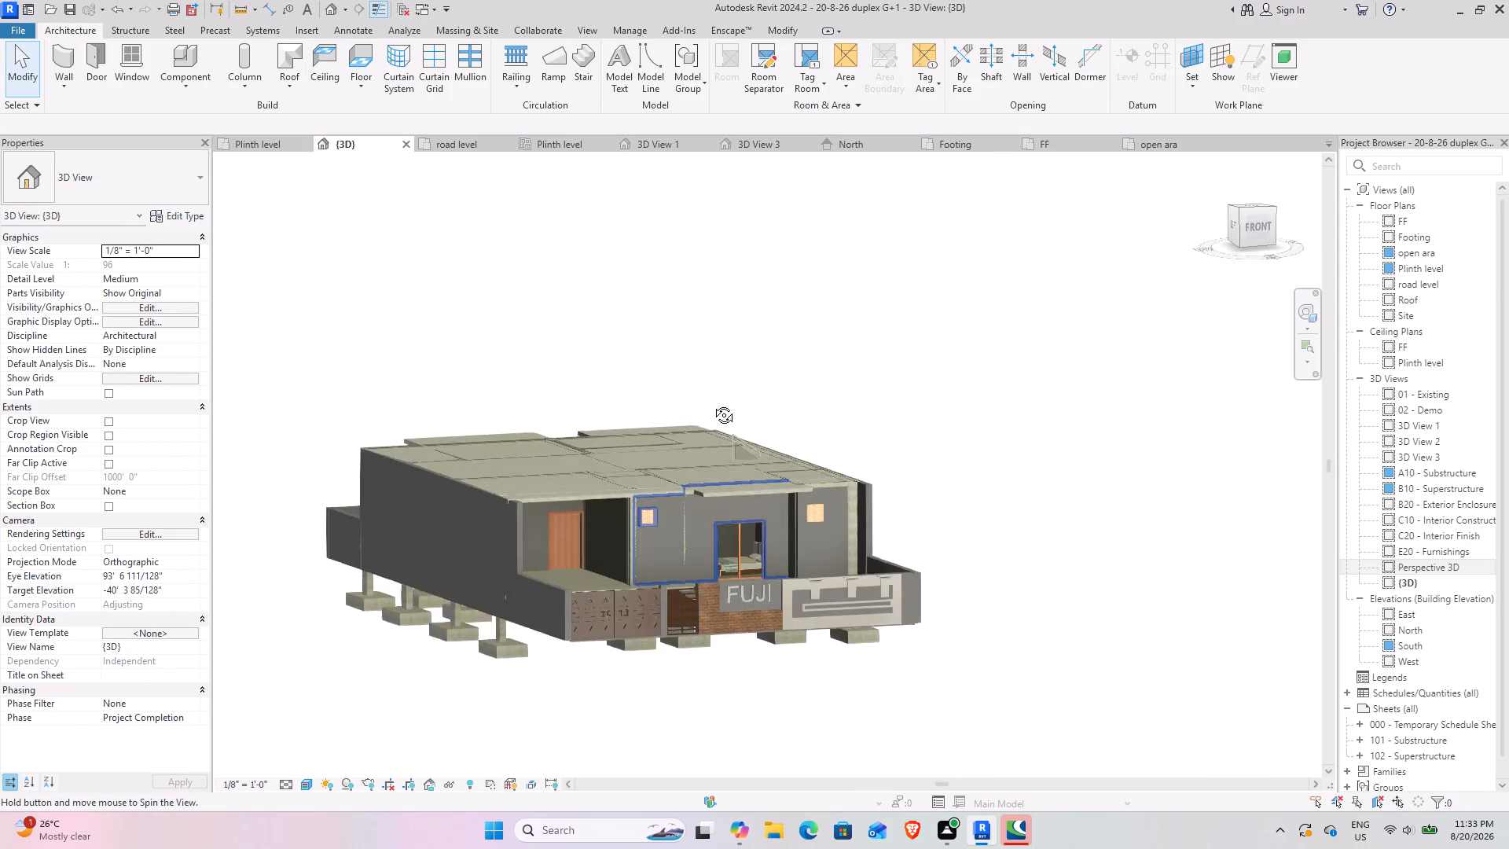
{"action": "middle_click_drag", "start_coordinate": [712, 403], "coordinate": [492, 410], "text": "shift"}
{"action": "middle_click_drag", "start_coordinate": [586, 671], "coordinate": [754, 667], "text": "shift"}
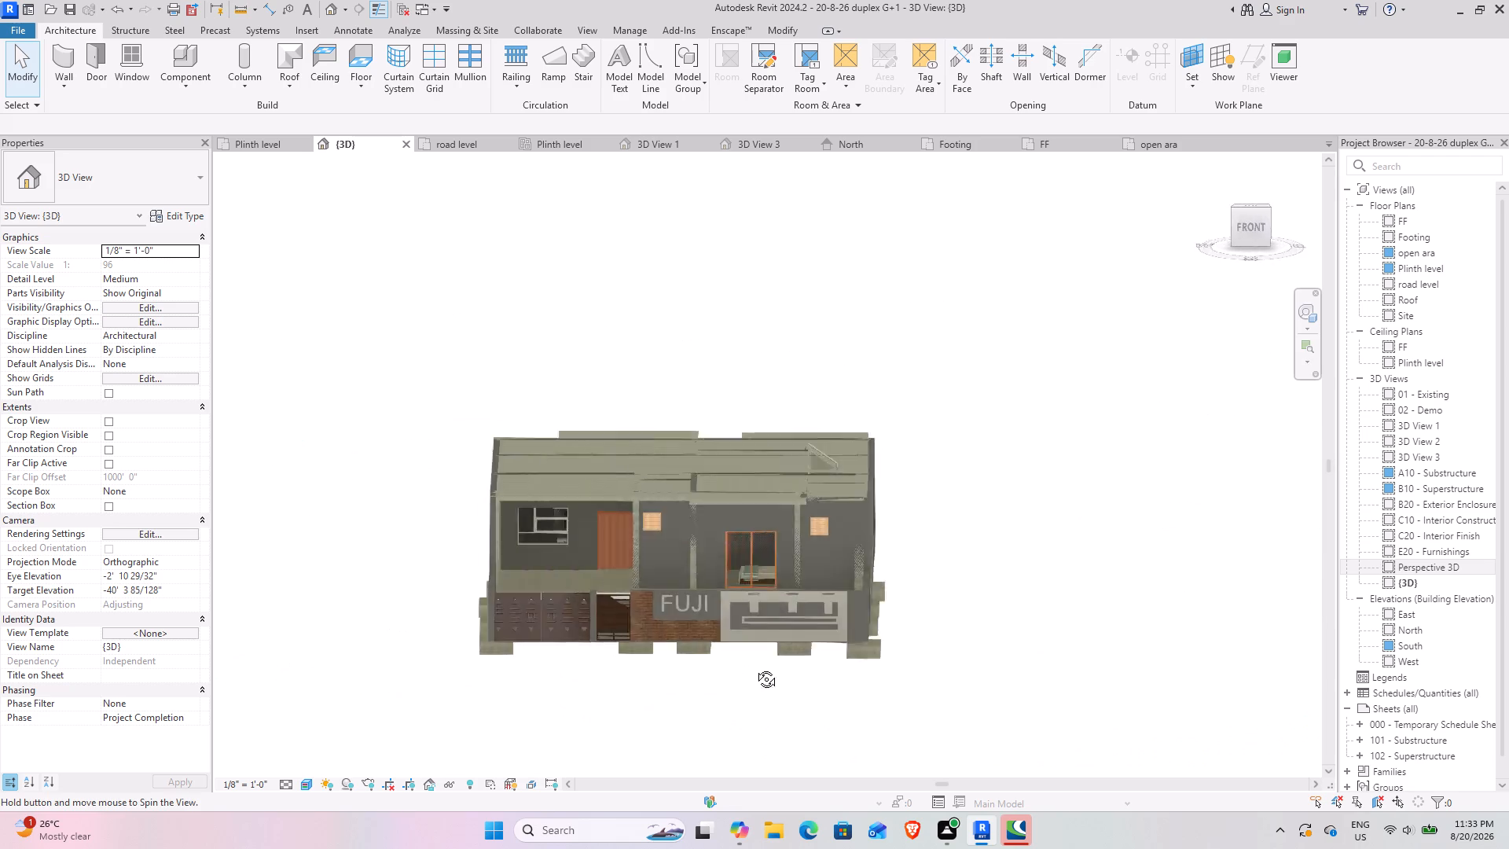
{"action": "middle_click_drag", "start_coordinate": [754, 667], "coordinate": [909, 667], "text": "shift"}
{"action": "middle_click_drag", "start_coordinate": [873, 667], "coordinate": [732, 674], "text": "shift"}
{"action": "middle_click_drag", "start_coordinate": [742, 674], "coordinate": [841, 572]}
{"action": "middle_click_drag", "start_coordinate": [832, 572], "coordinate": [837, 601], "text": "shift"}
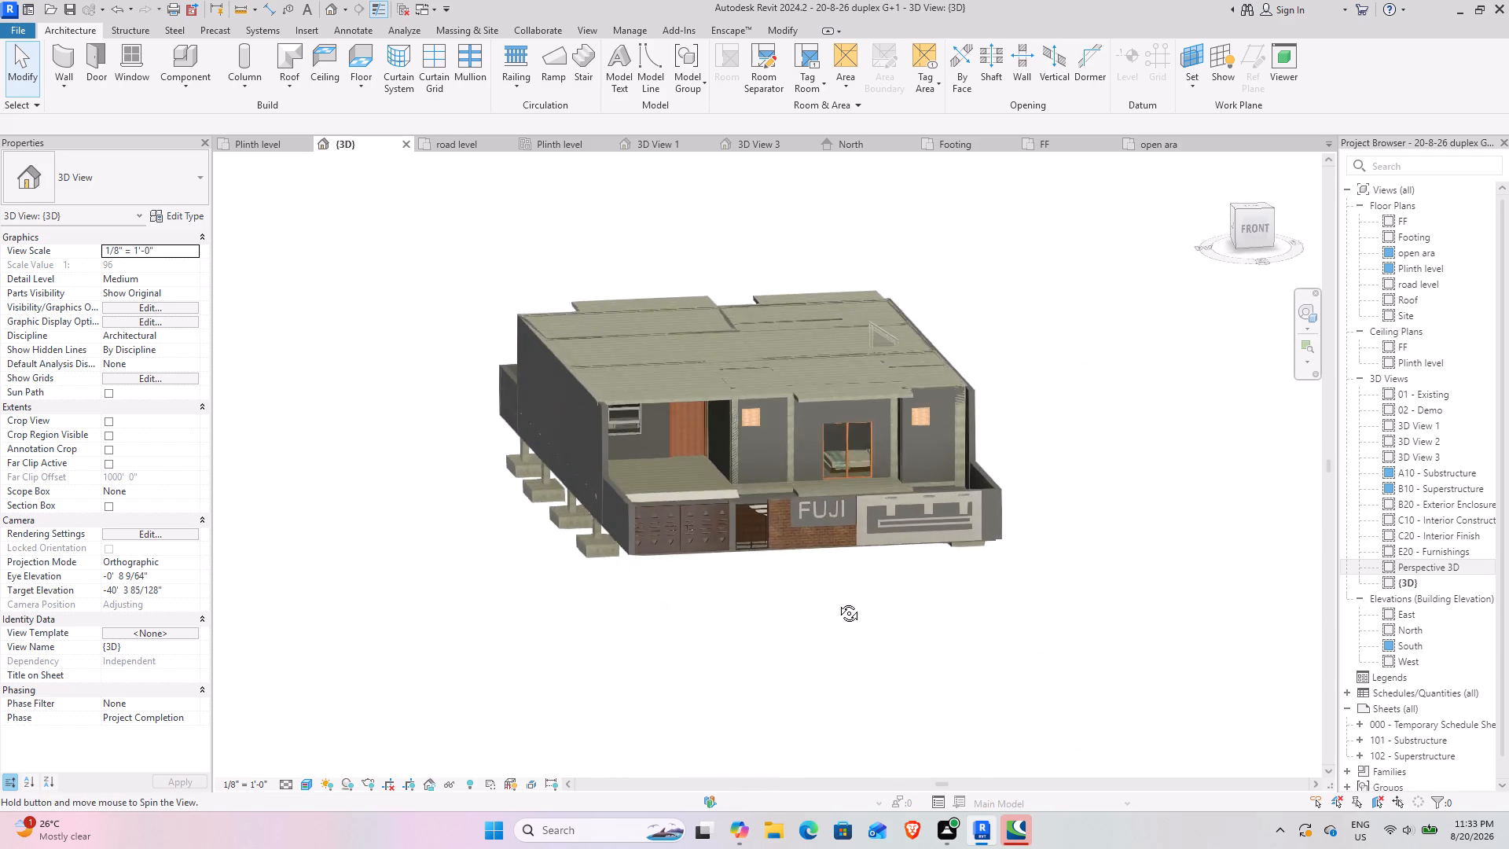
{"action": "middle_click_drag", "start_coordinate": [837, 601], "coordinate": [965, 749], "text": "shift"}
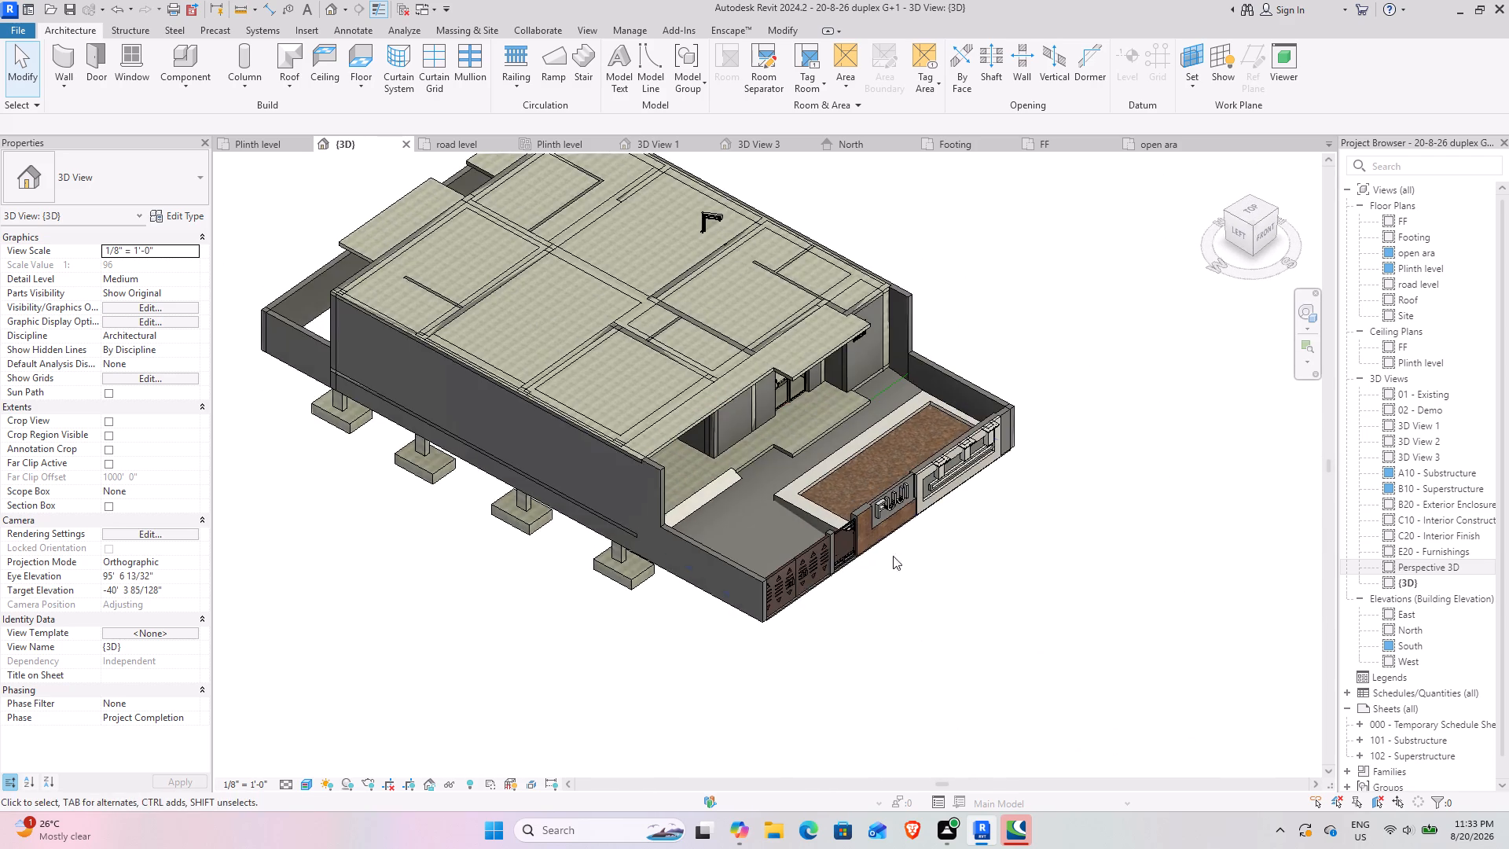
Examine the front facade up close, including the boundary wall, gate, entrance floor and slab projection above.
{"action": "scroll", "coordinate": [836, 429], "scroll_direction": "up", "scroll_amount": 3}
{"action": "scroll", "coordinate": [874, 520], "scroll_direction": "up", "scroll_amount": 3}
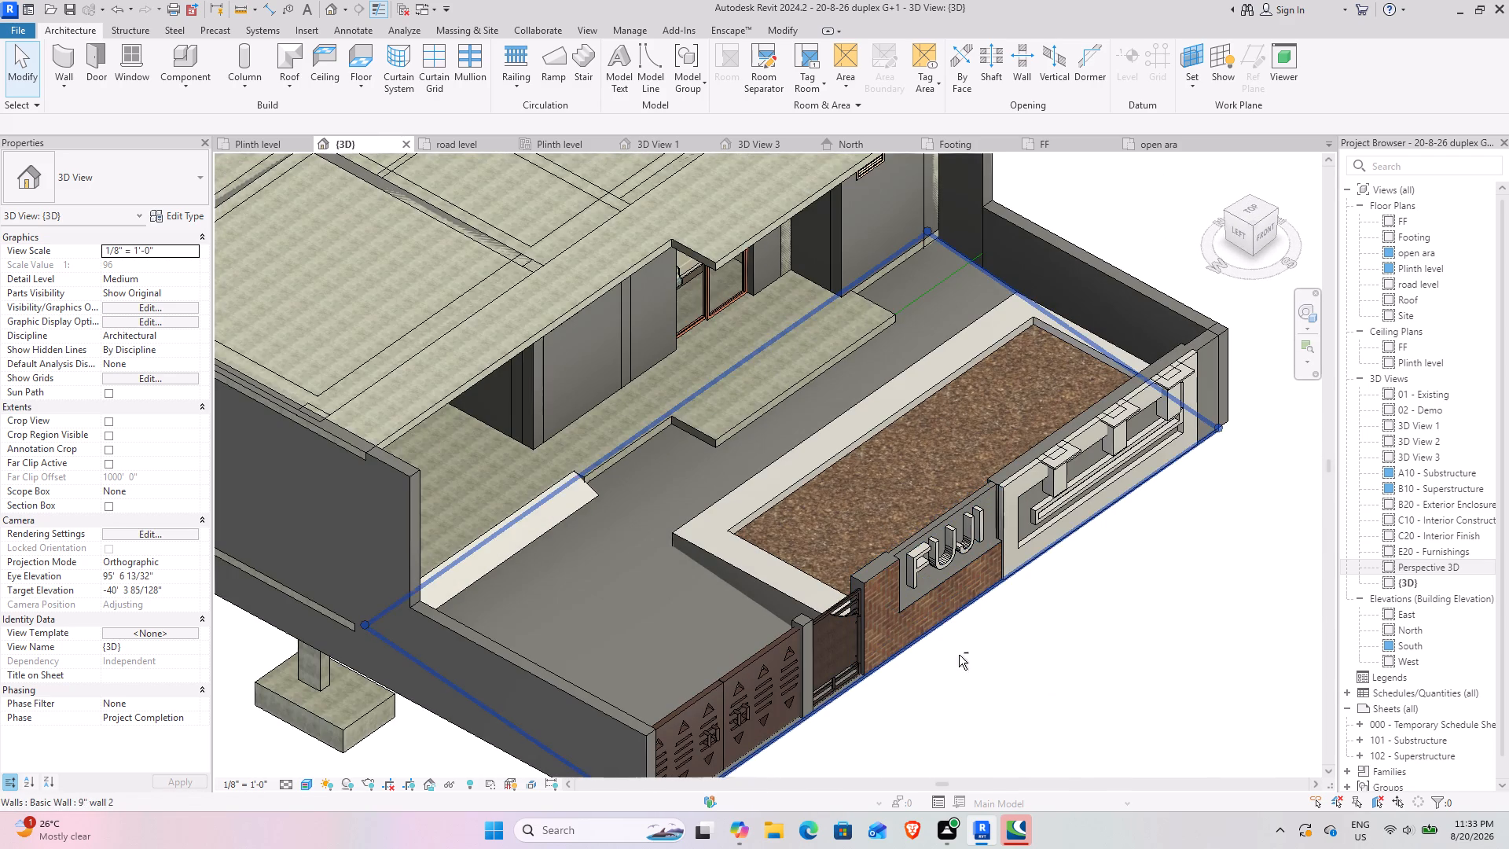
{"action": "middle_click_drag", "start_coordinate": [957, 655], "coordinate": [773, 538], "text": "shift"}
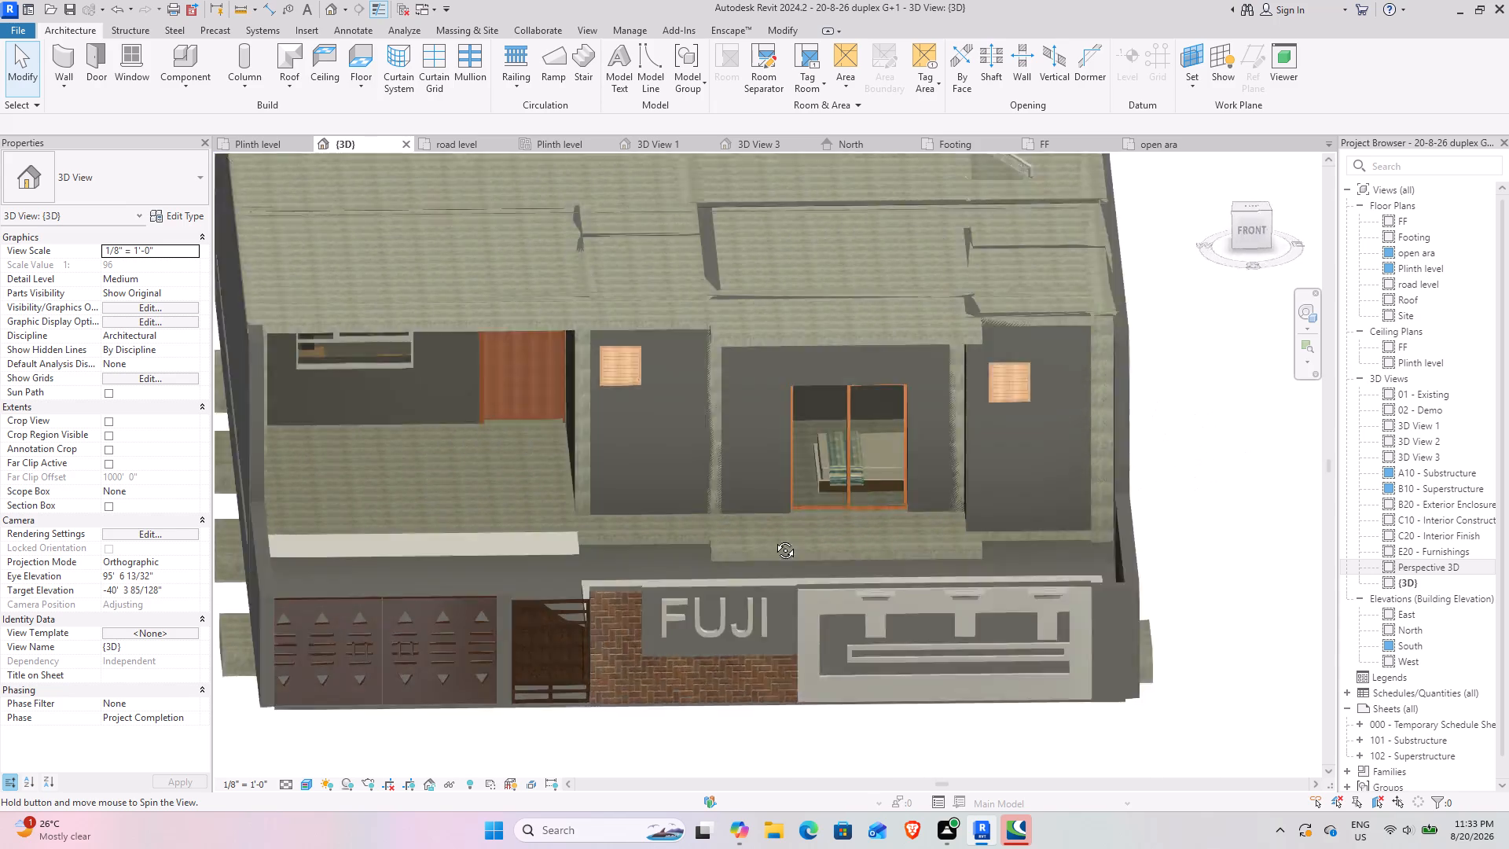
{"action": "middle_click_drag", "start_coordinate": [773, 538], "coordinate": [720, 576], "text": "shift"}
{"action": "middle_click_drag", "start_coordinate": [669, 605], "coordinate": [765, 487]}
{"action": "middle_click_drag", "start_coordinate": [718, 513], "coordinate": [761, 642], "text": "shift"}
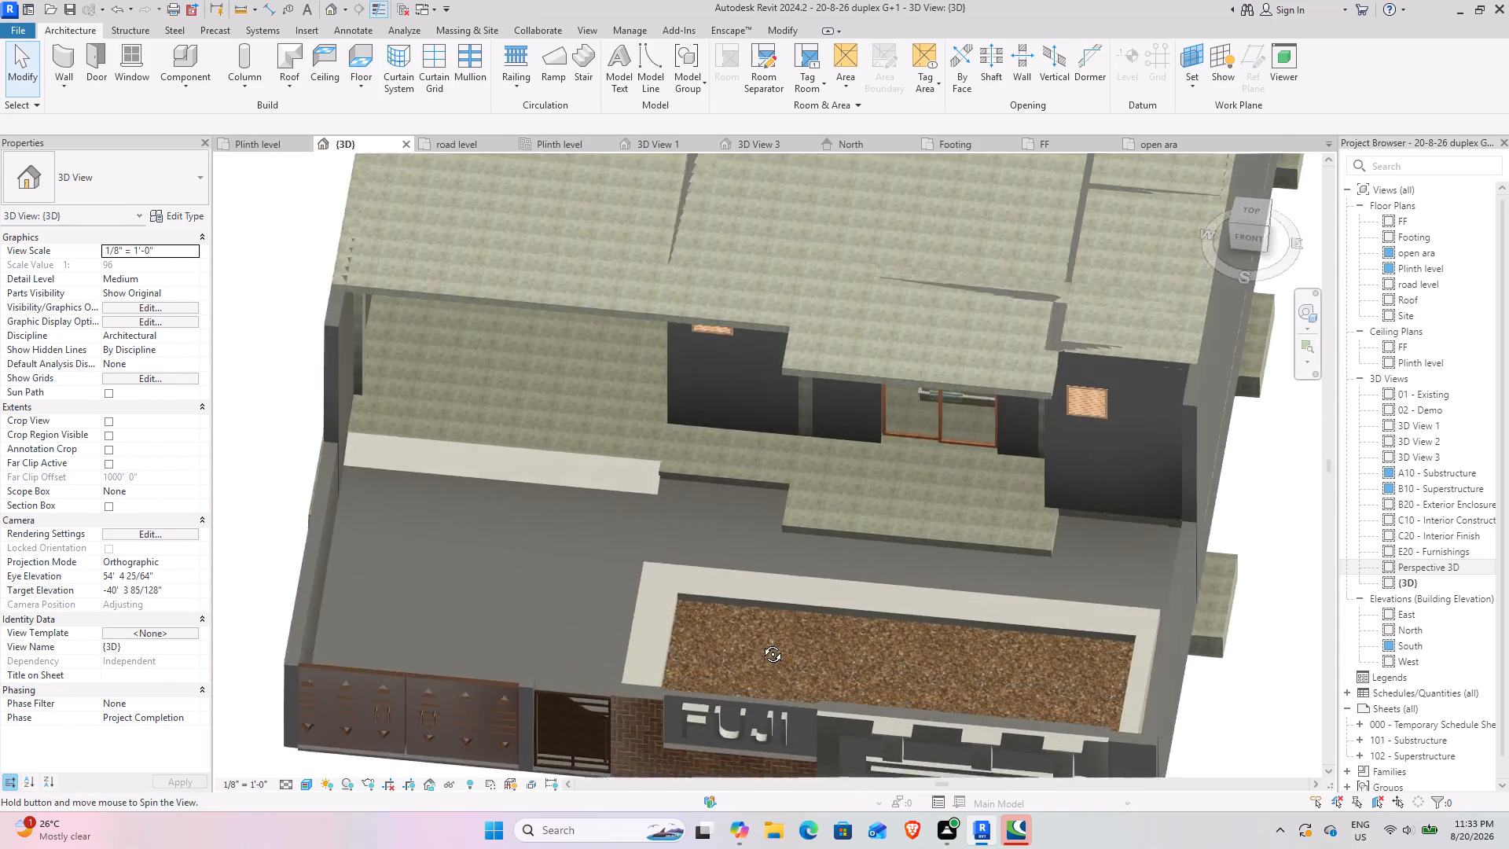
{"action": "middle_click_drag", "start_coordinate": [761, 642], "coordinate": [880, 419], "text": "shift"}
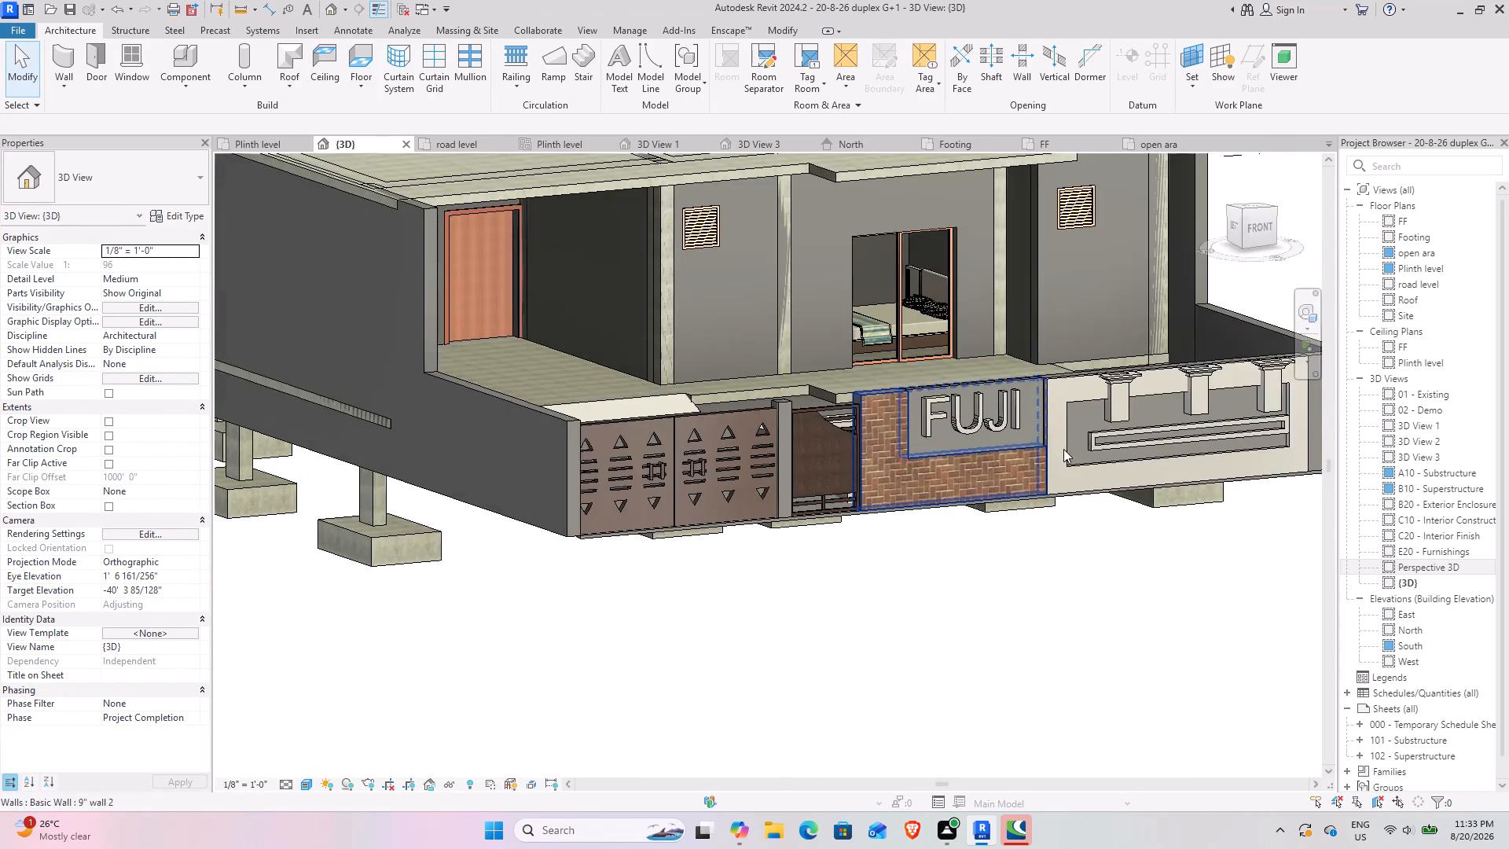
{"action": "middle_click_drag", "start_coordinate": [1082, 449], "coordinate": [992, 460], "text": "shift"}
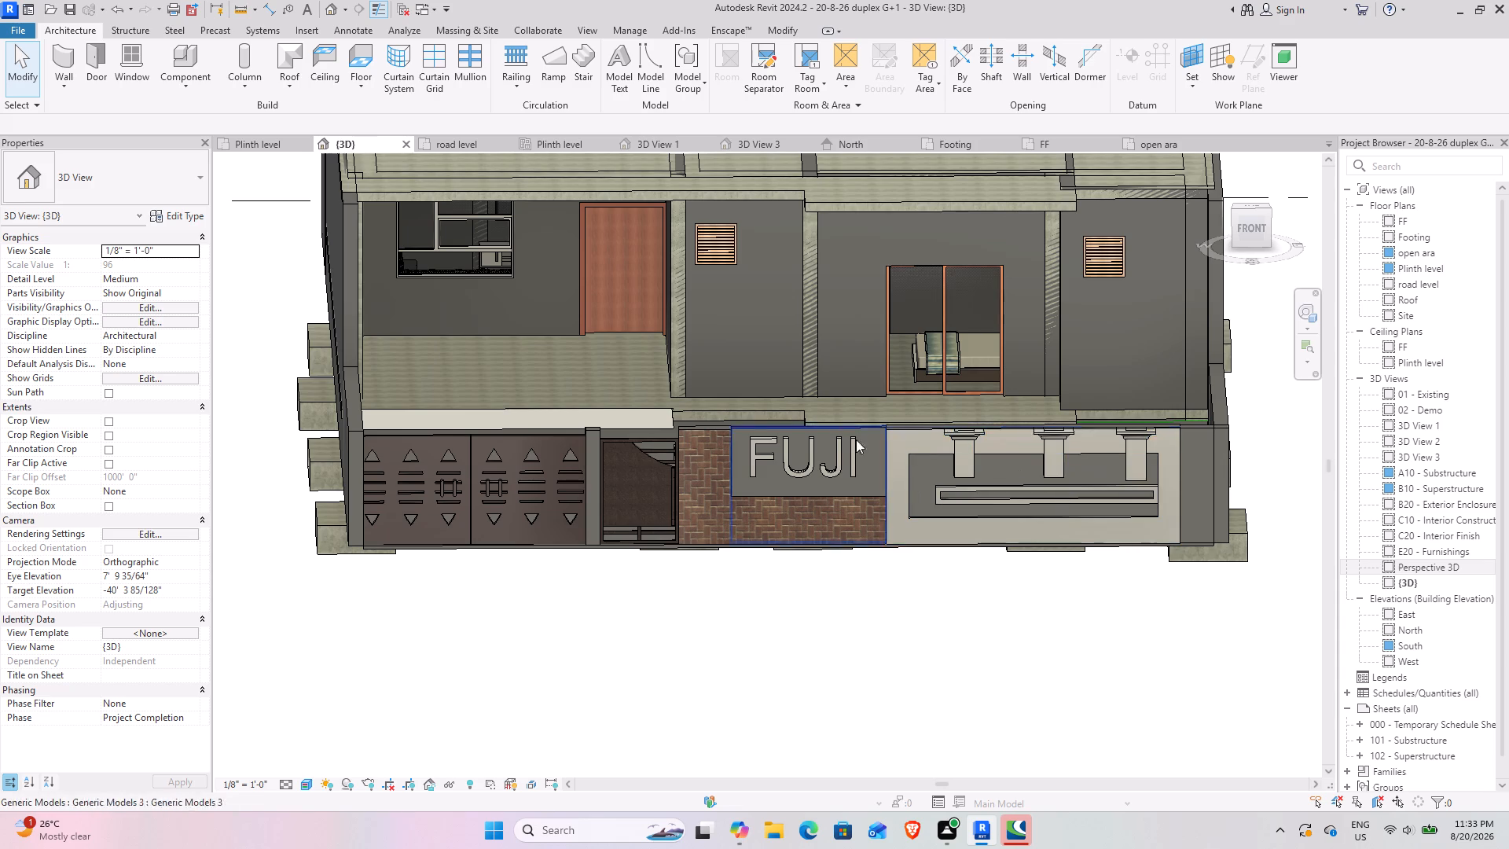
{"action": "scroll", "coordinate": [780, 409], "scroll_direction": "down", "scroll_amount": 2}
{"action": "middle_click_drag", "start_coordinate": [689, 339], "coordinate": [696, 529]}
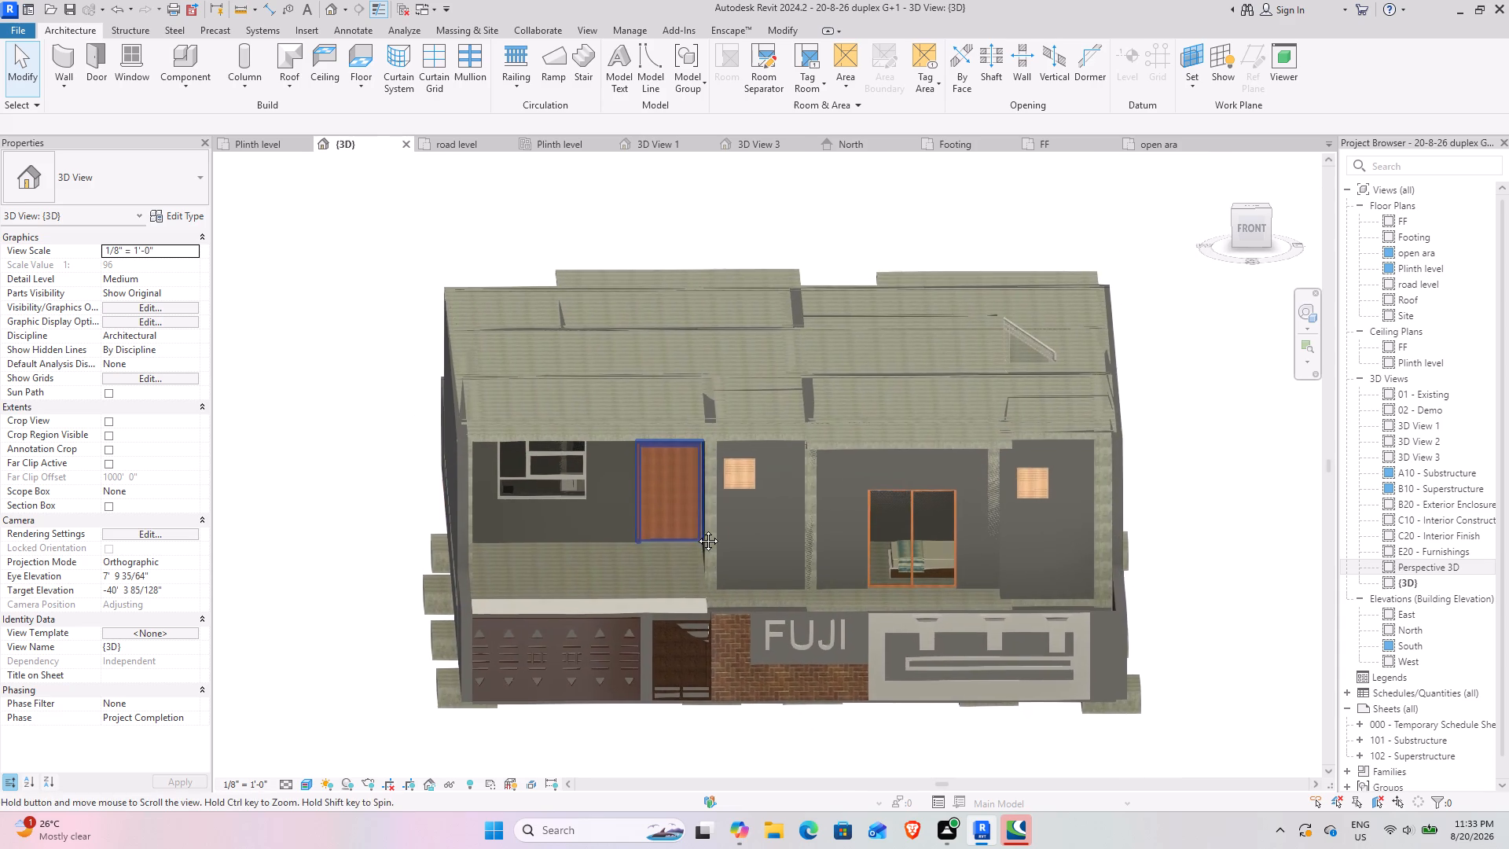
{"action": "middle_click_drag", "start_coordinate": [696, 529], "coordinate": [597, 480]}
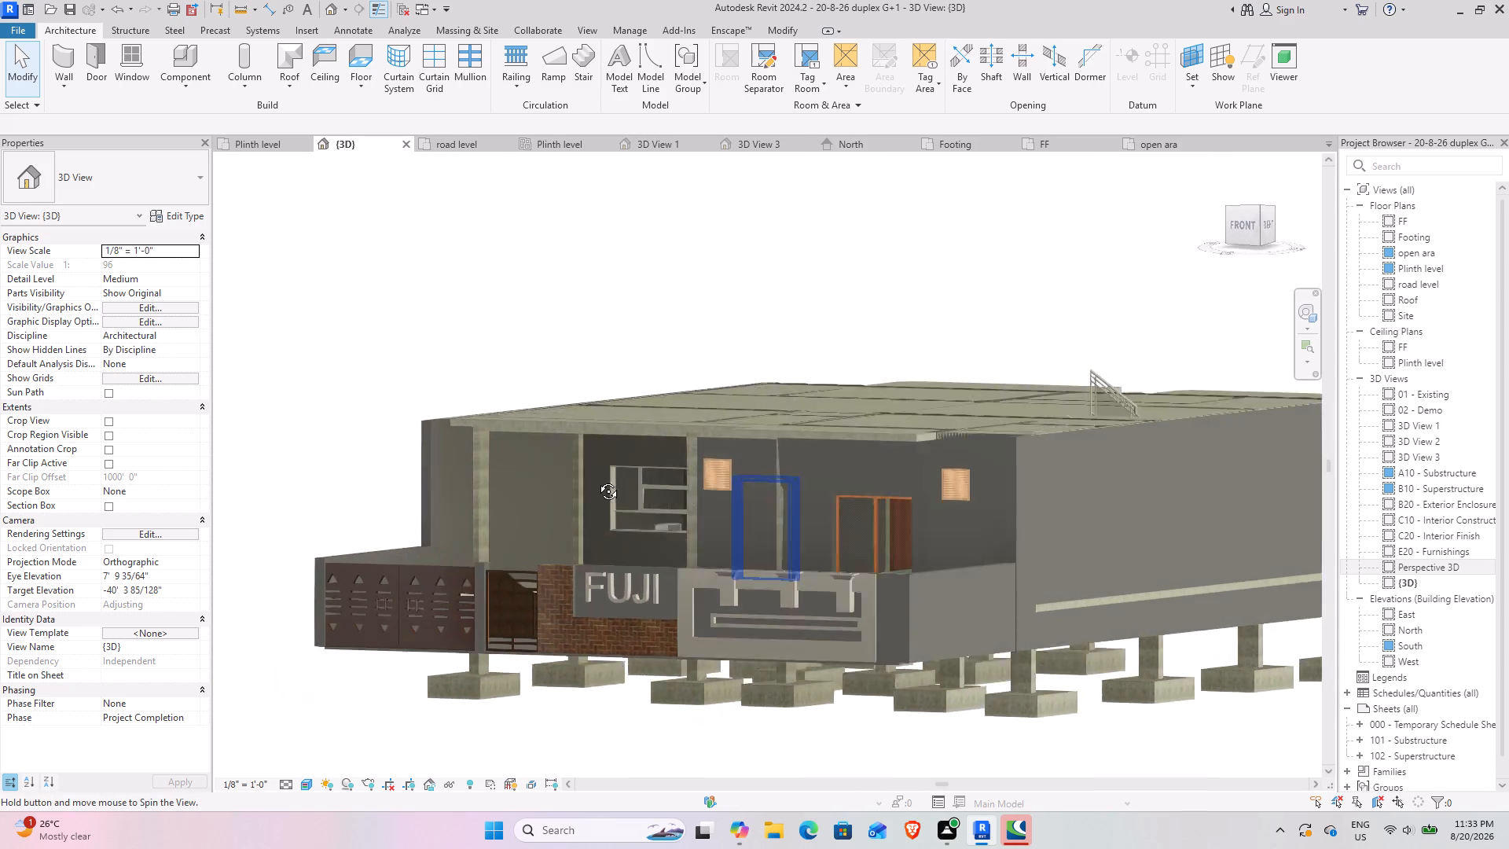
{"action": "middle_click_drag", "start_coordinate": [597, 480], "coordinate": [594, 521]}
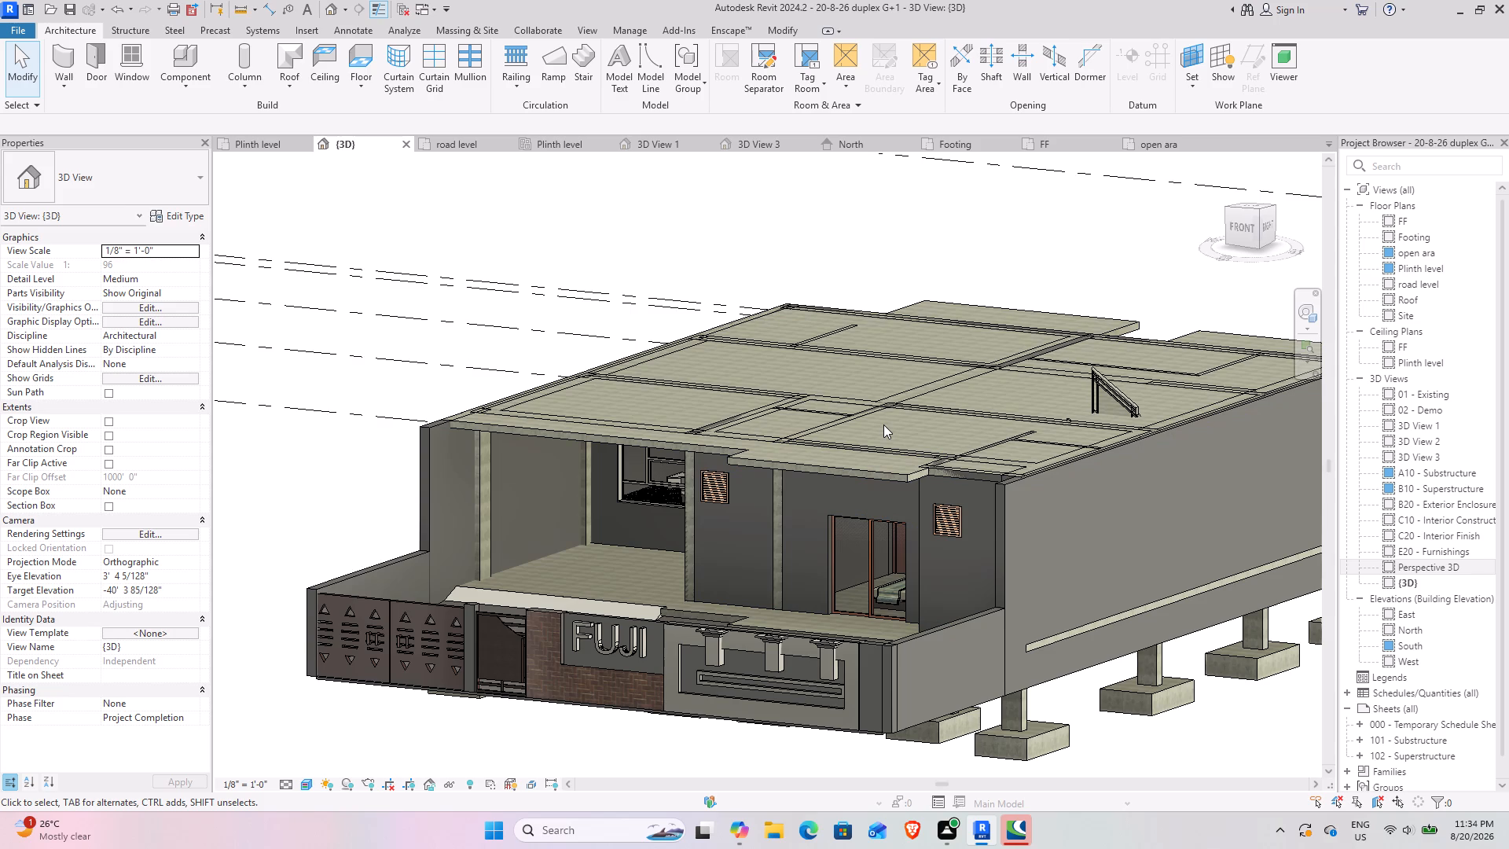
Review the whole house with its FF slab from the front and both front corners.
{"action": "right_click_drag", "start_coordinate": [887, 426], "coordinate": [908, 400]}
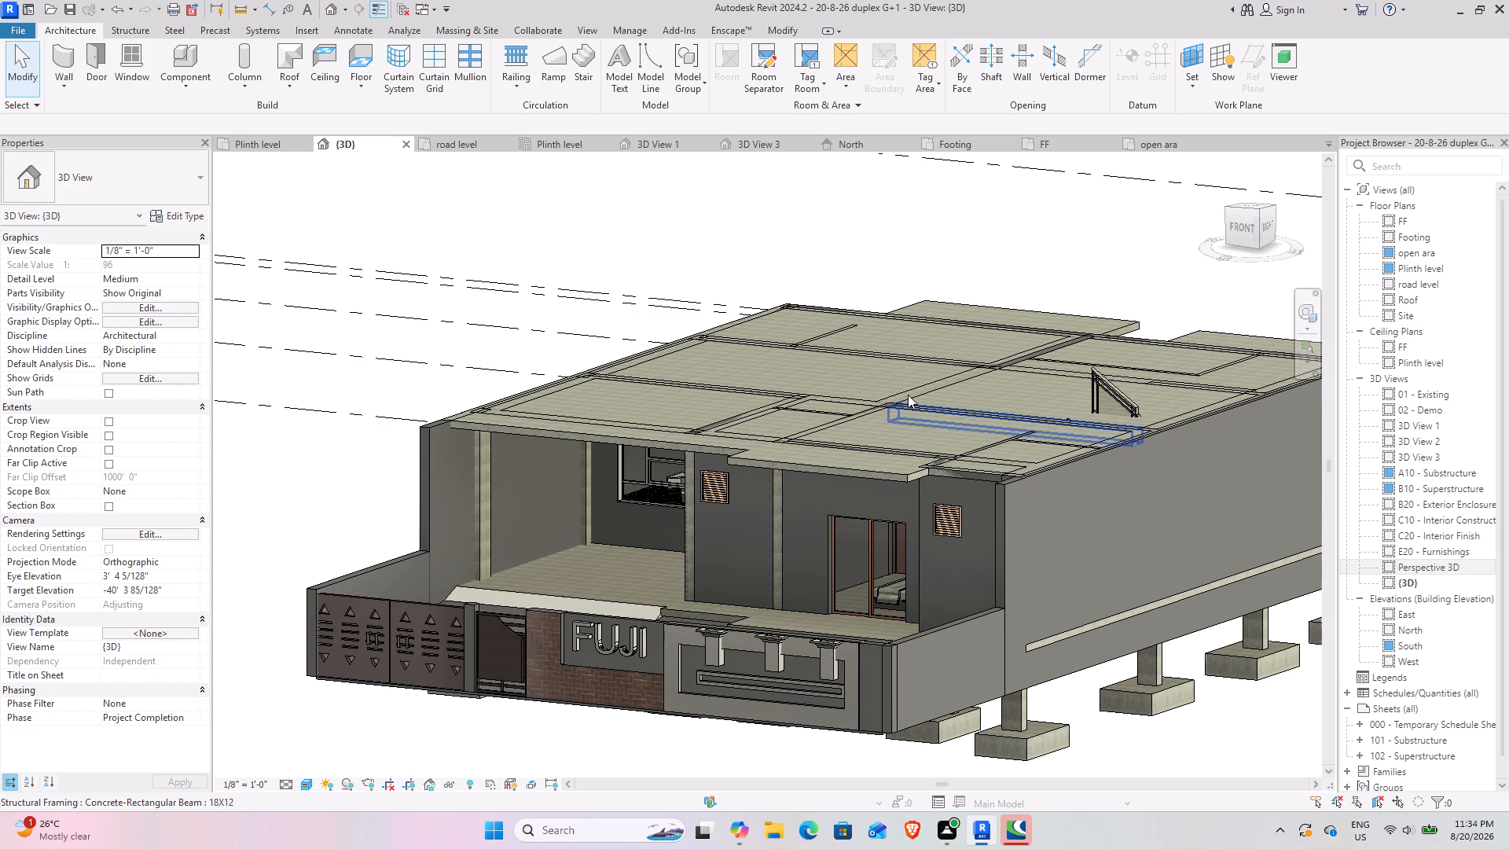
{"action": "left_click", "coordinate": [760, 255]}
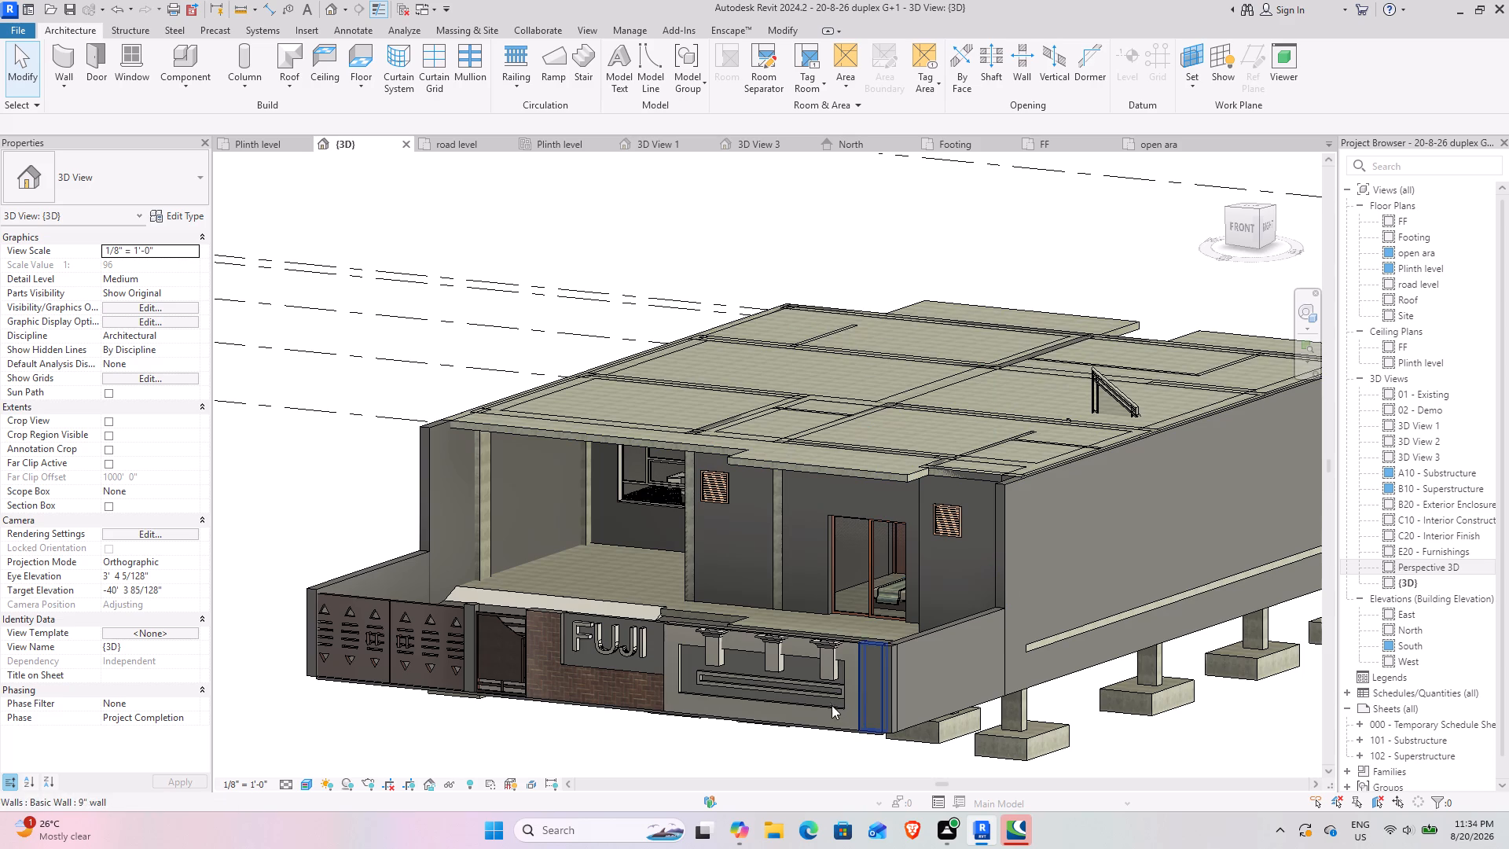
{"action": "scroll", "coordinate": [824, 689], "scroll_direction": "down", "scroll_amount": 3}
{"action": "left_click_drag", "start_coordinate": [1237, 232], "coordinate": [354, 285]}
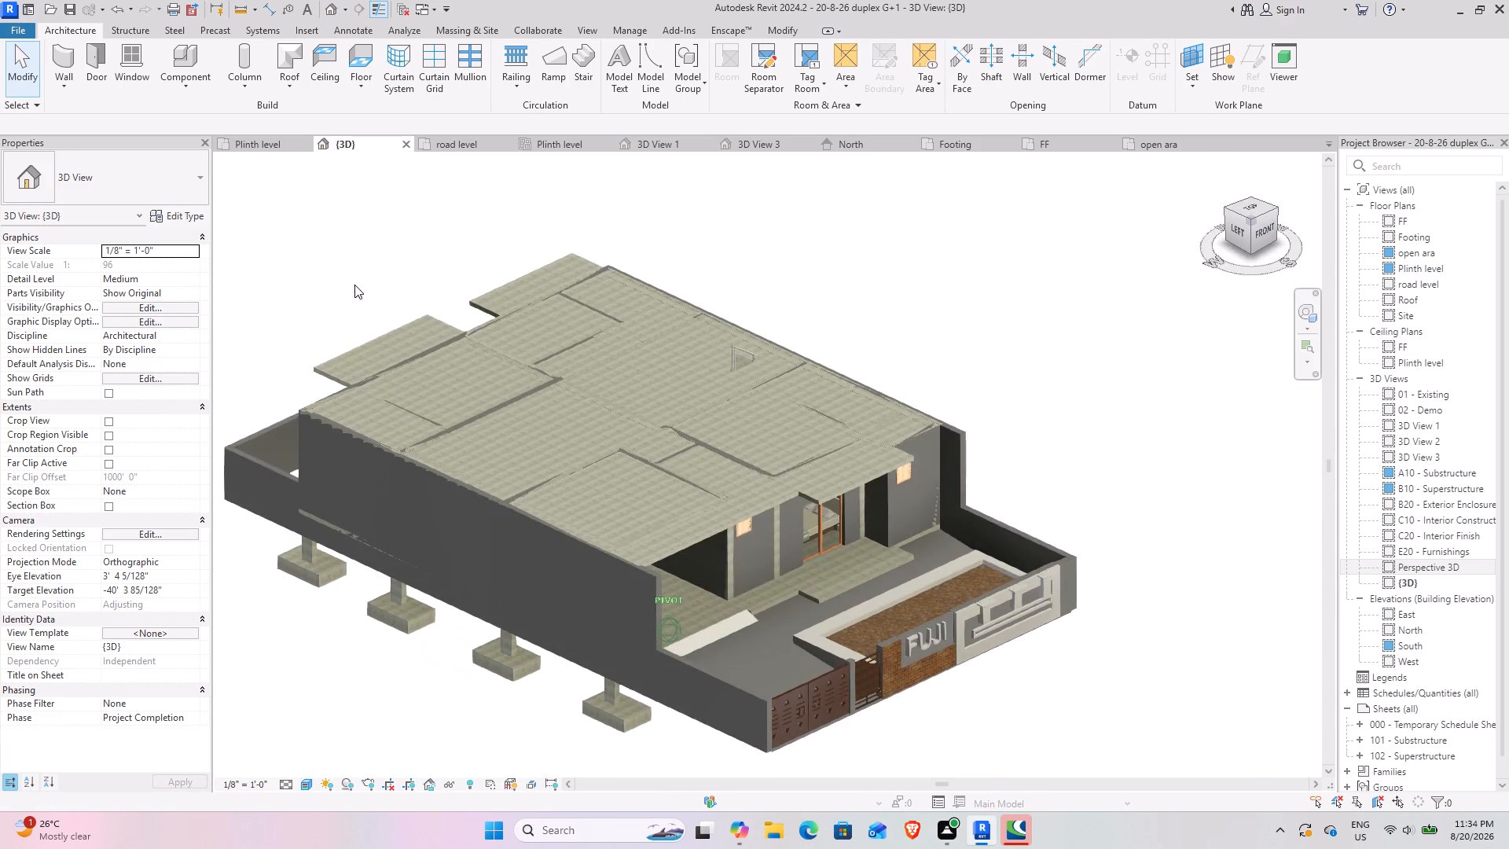
{"action": "left_click_drag", "start_coordinate": [354, 285], "coordinate": [1281, 276]}
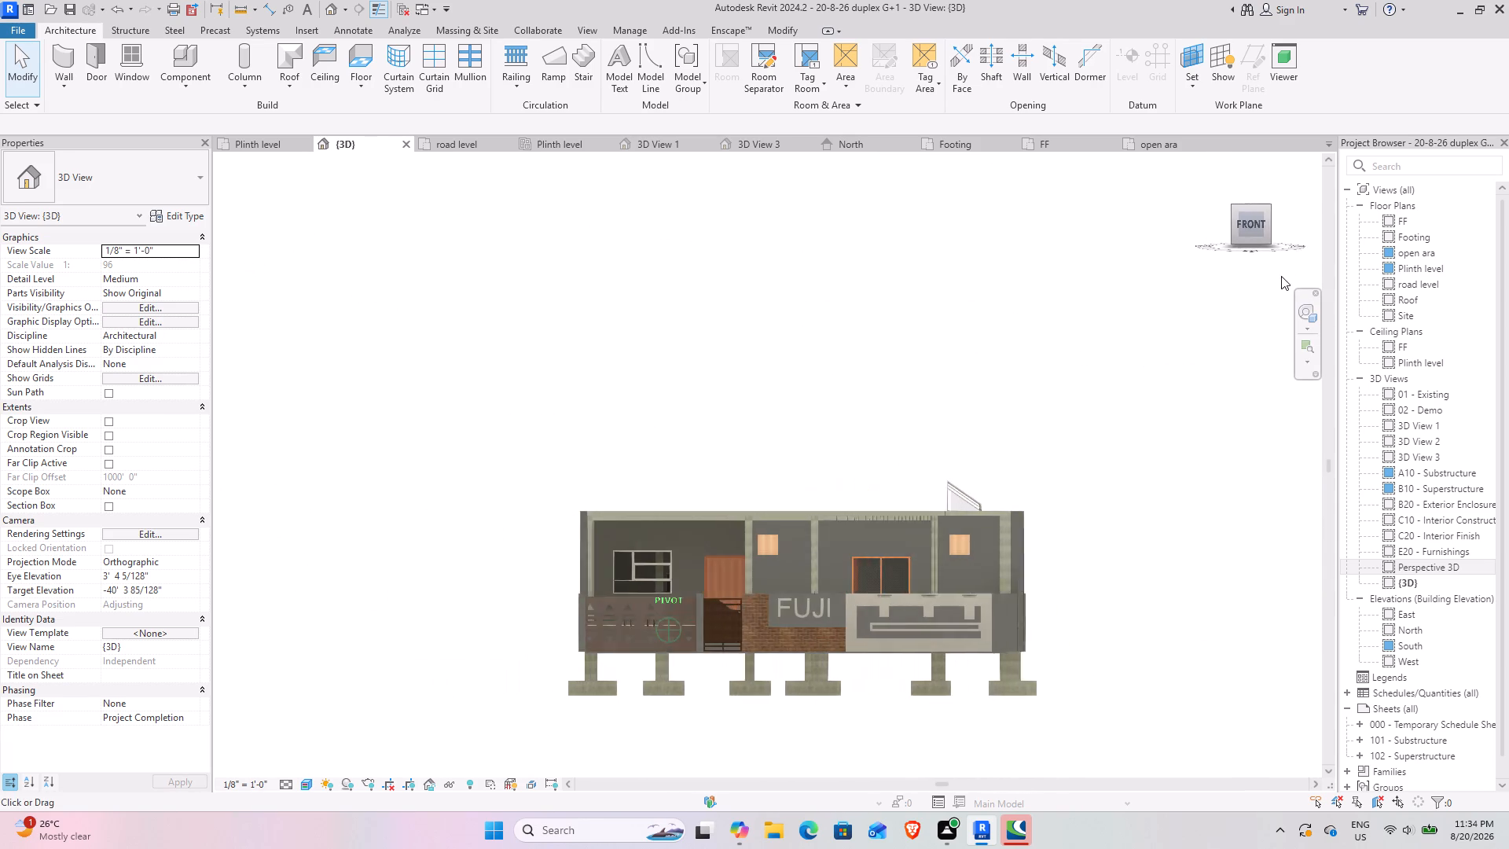
{"action": "left_click_drag", "start_coordinate": [1281, 276], "coordinate": [1299, 270]}
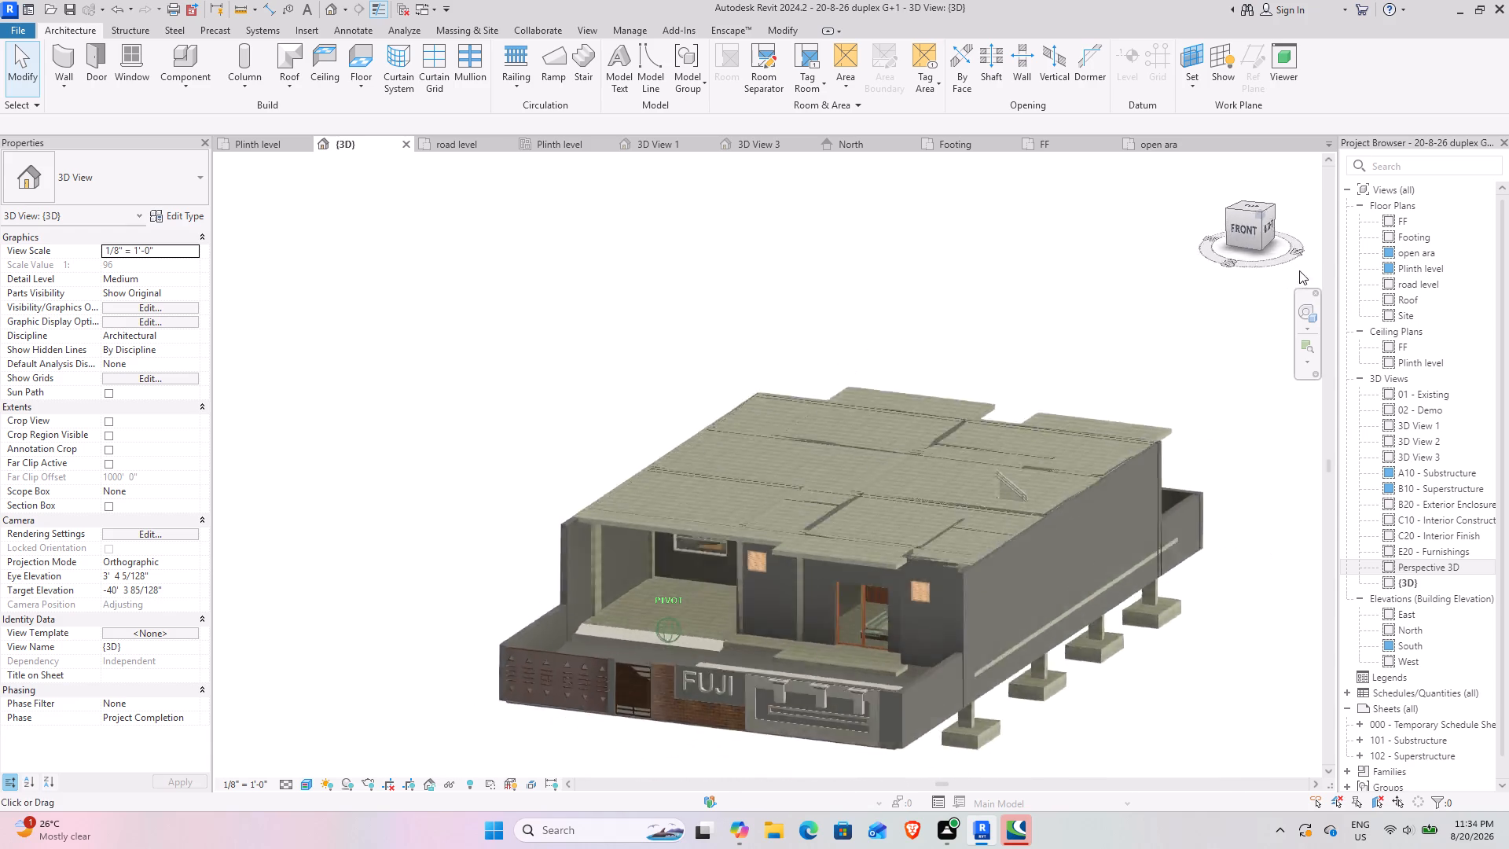
{"action": "left_click_drag", "start_coordinate": [1299, 270], "coordinate": [415, 370]}
{"action": "left_click_drag", "start_coordinate": [1247, 242], "coordinate": [1104, 259]}
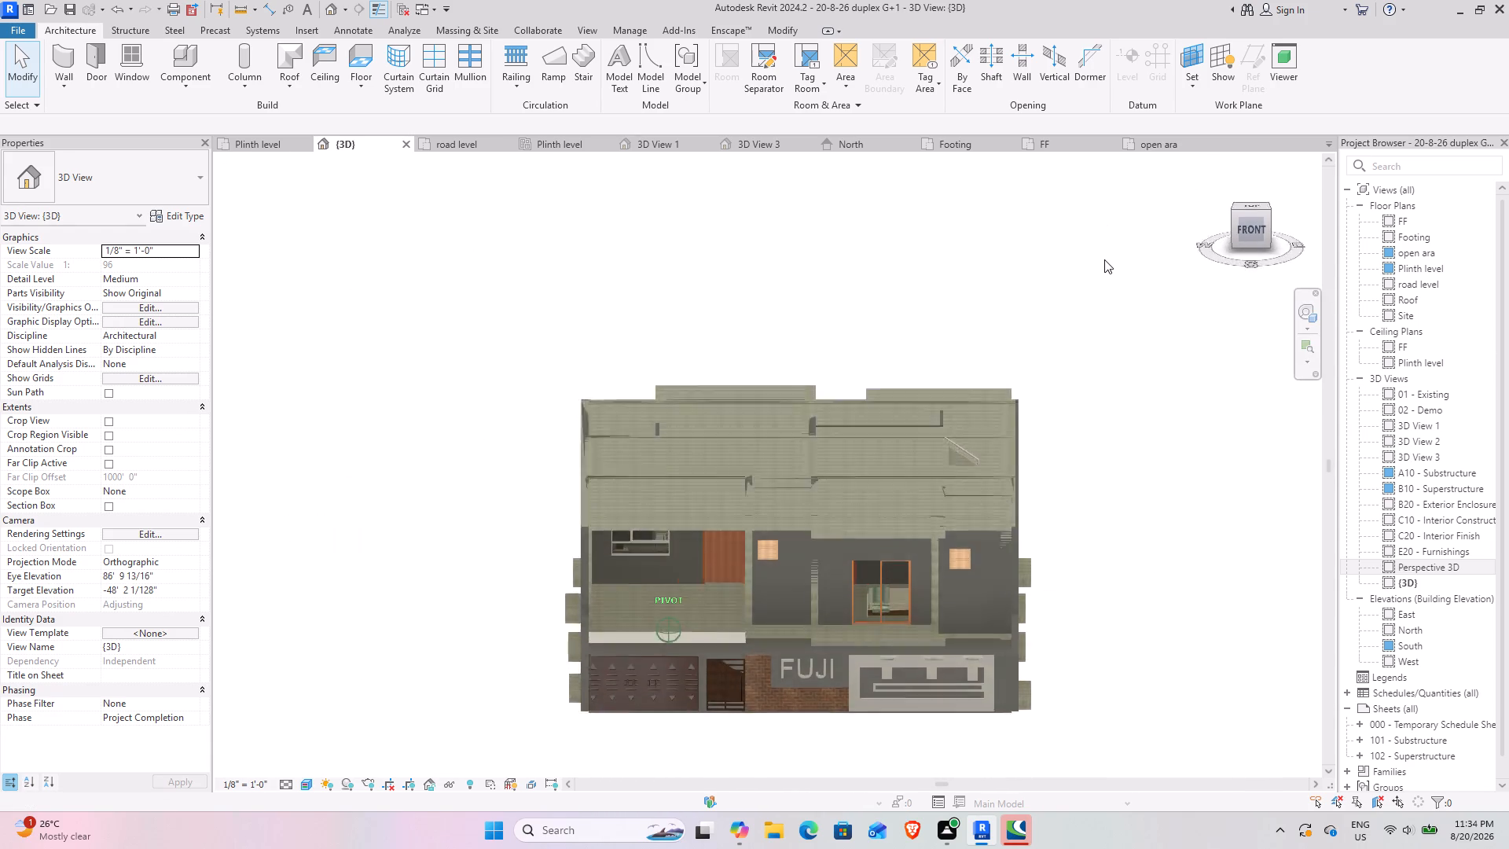
Examine the FF slab, front facade and side walls of the house from above, eye level and both front corners.
{"action": "left_click_drag", "start_coordinate": [1104, 259], "coordinate": [1267, 279]}
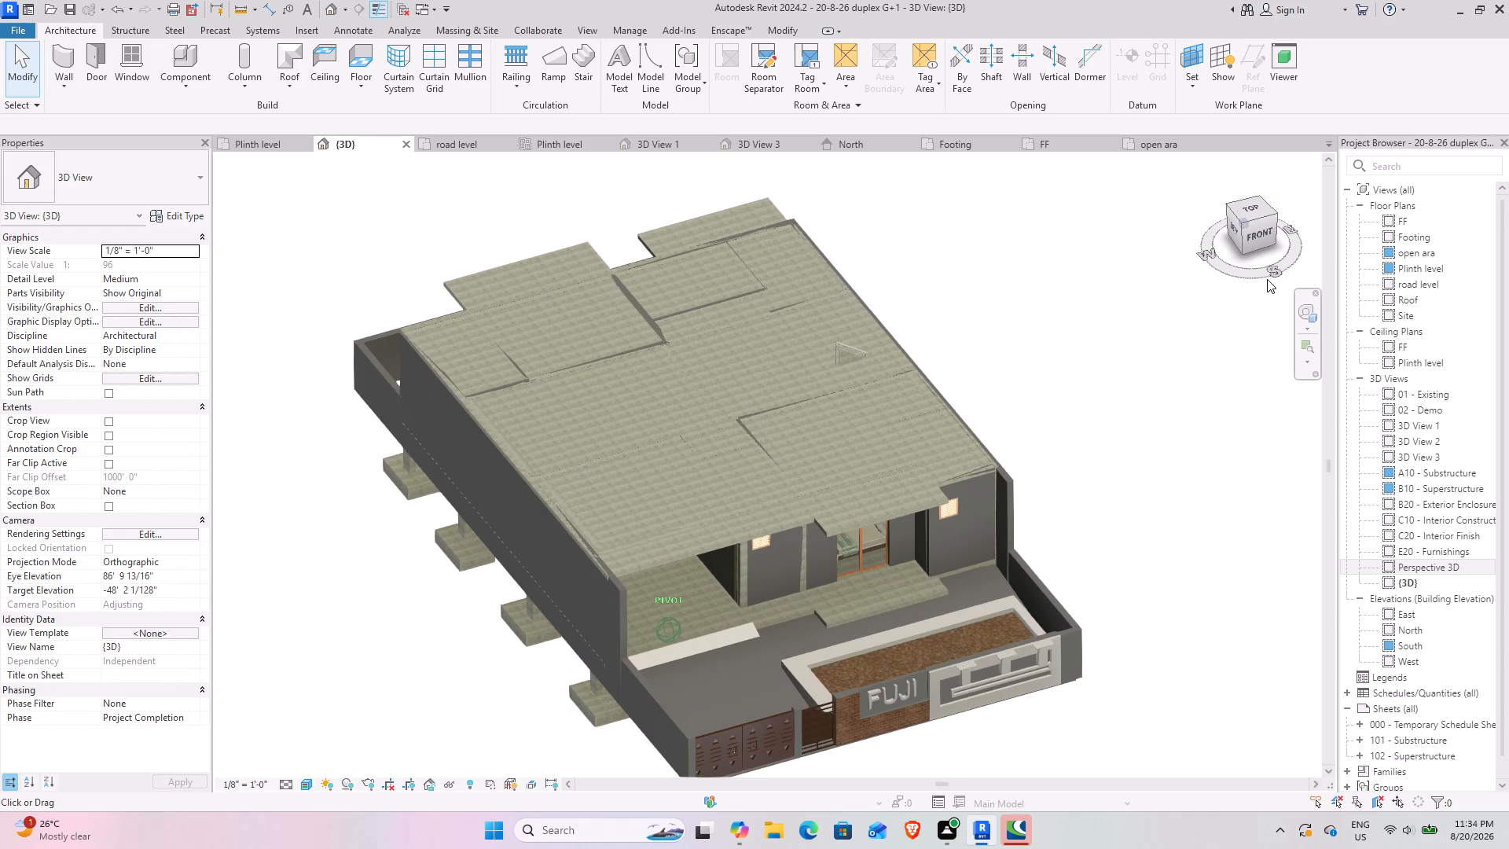
{"action": "left_click_drag", "start_coordinate": [1267, 279], "coordinate": [1162, 210]}
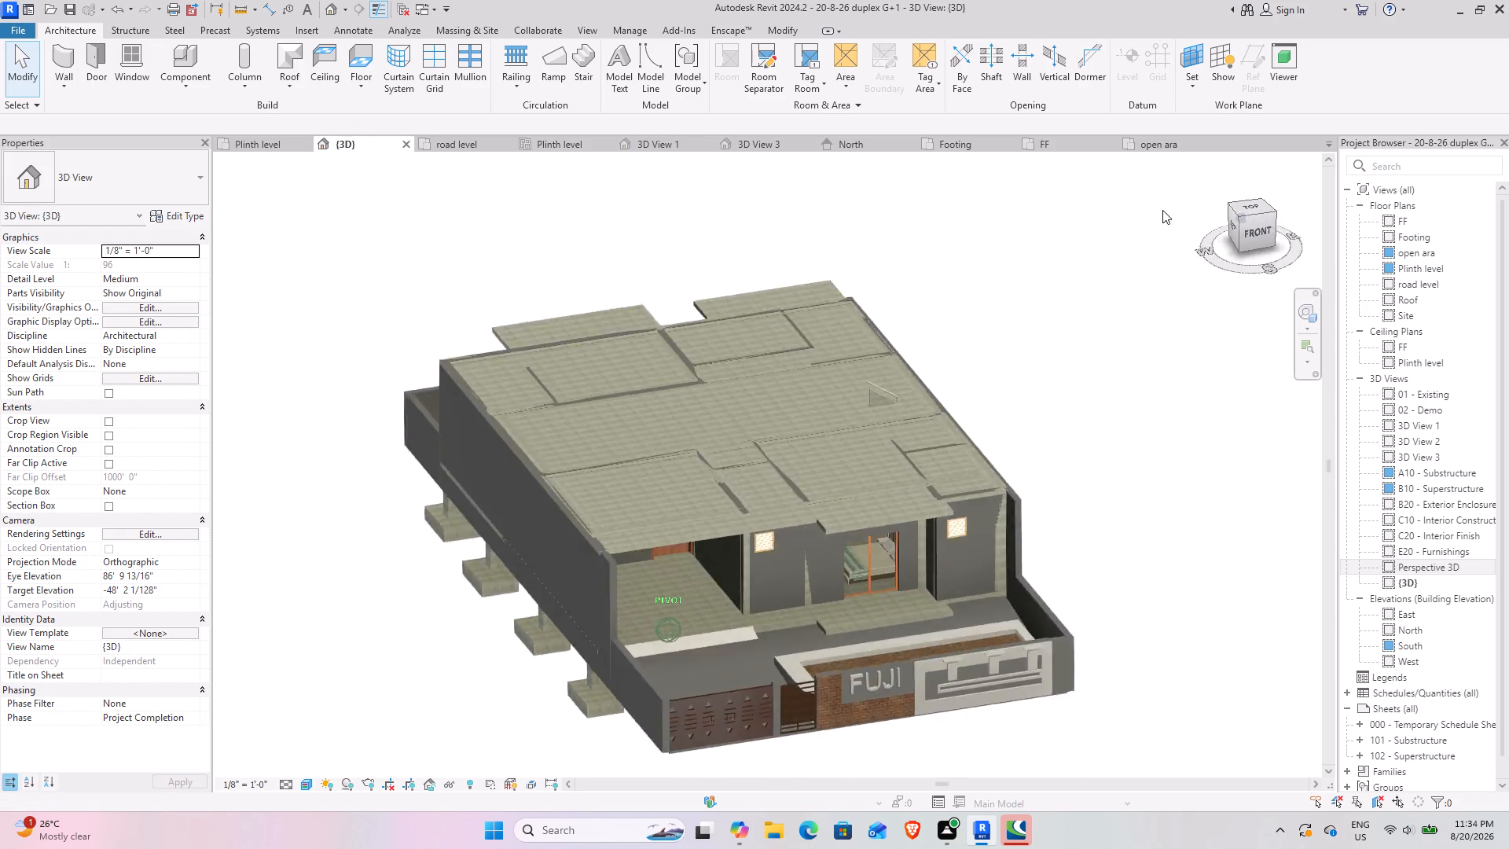
{"action": "left_click_drag", "start_coordinate": [1162, 210], "coordinate": [1236, 208]}
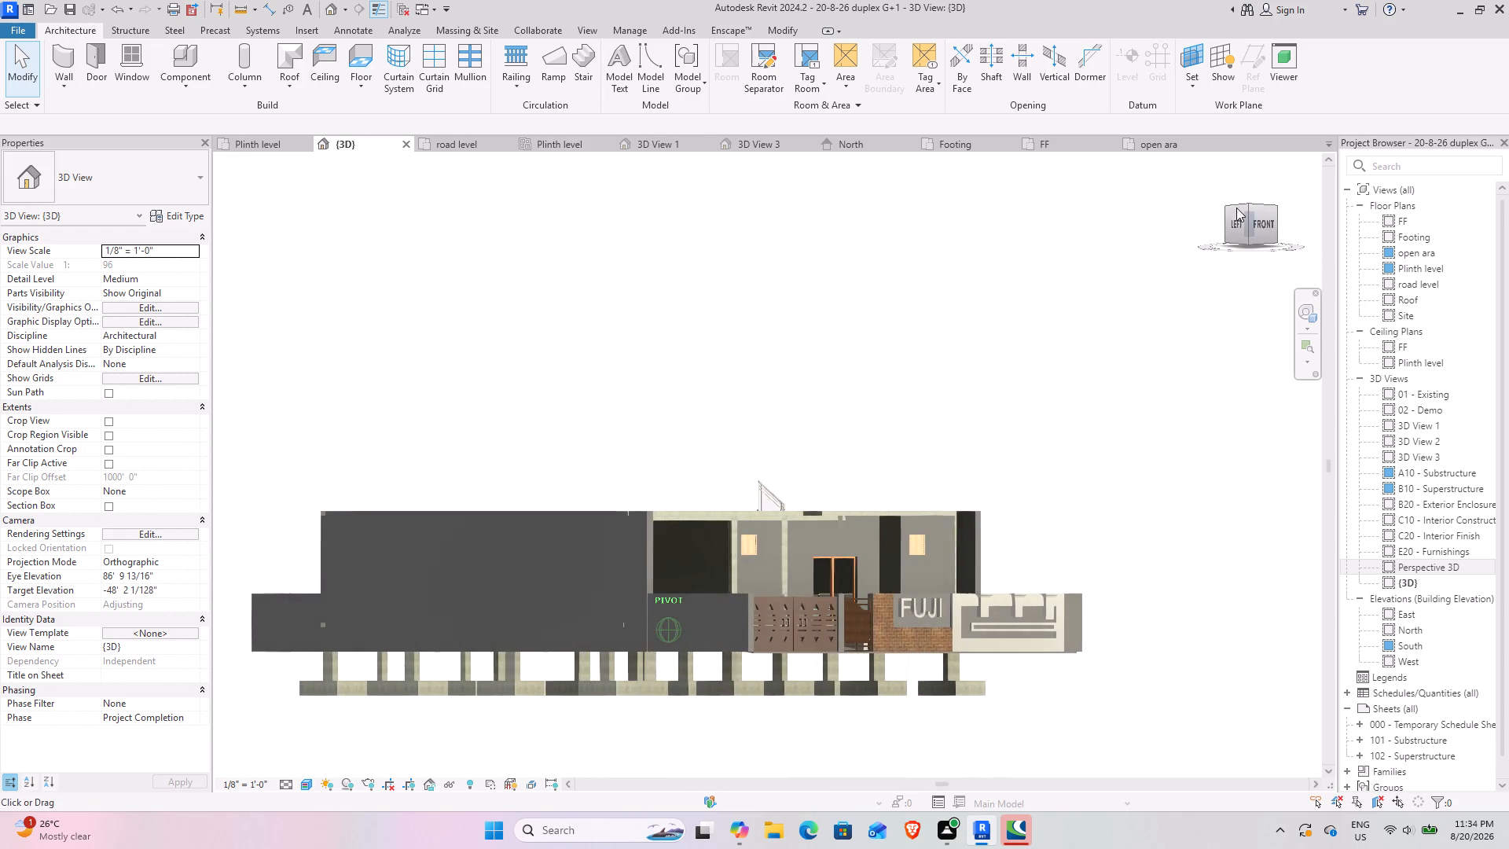
{"action": "left_click_drag", "start_coordinate": [1236, 208], "coordinate": [1217, 306]}
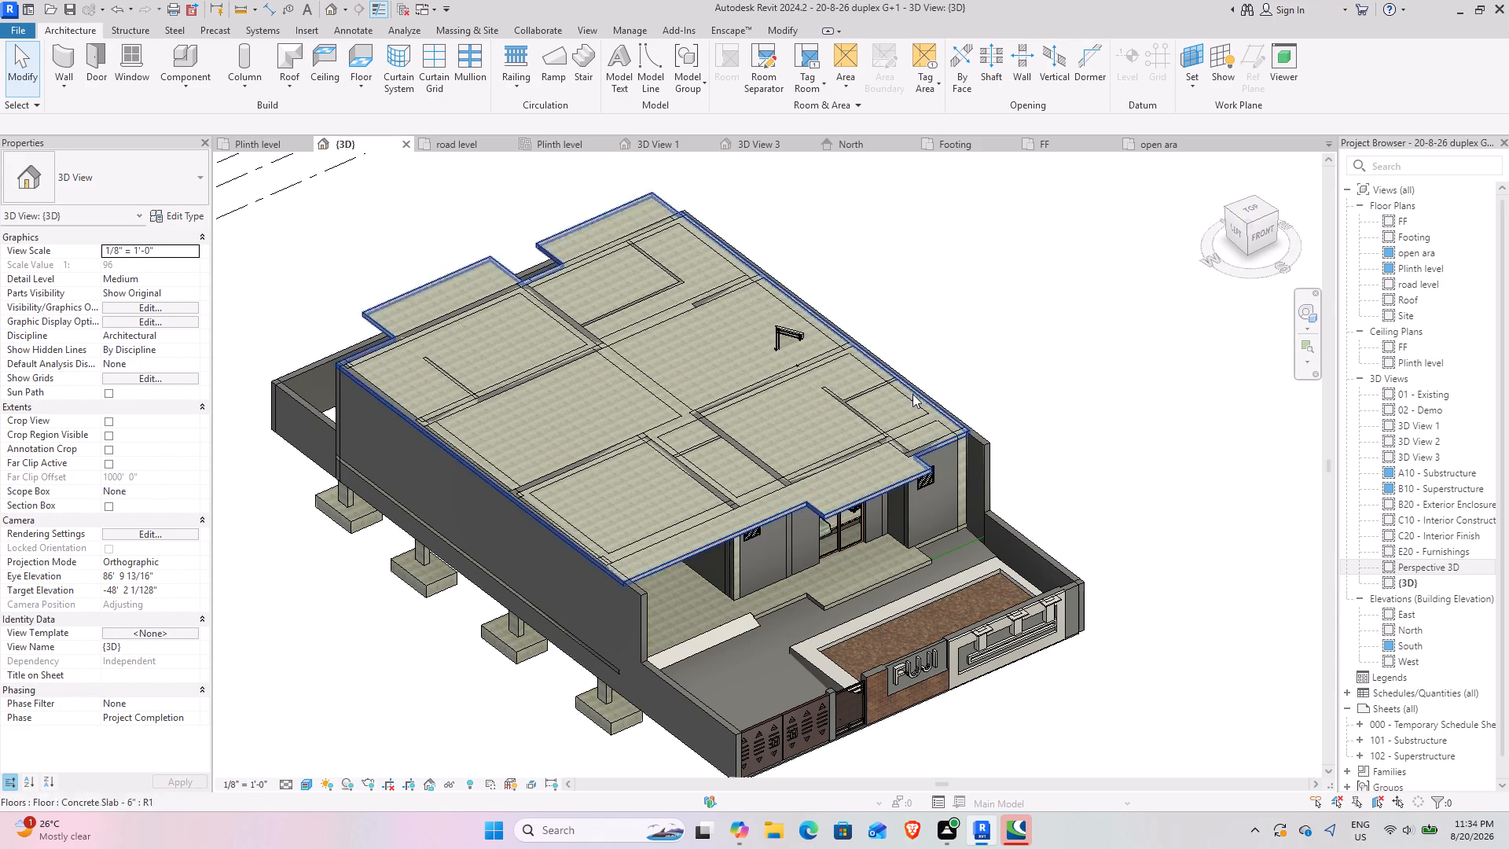
{"action": "scroll", "coordinate": [846, 458], "scroll_direction": "down", "scroll_amount": 2}
{"action": "middle_click_drag", "start_coordinate": [810, 542], "coordinate": [744, 404], "text": "shift"}
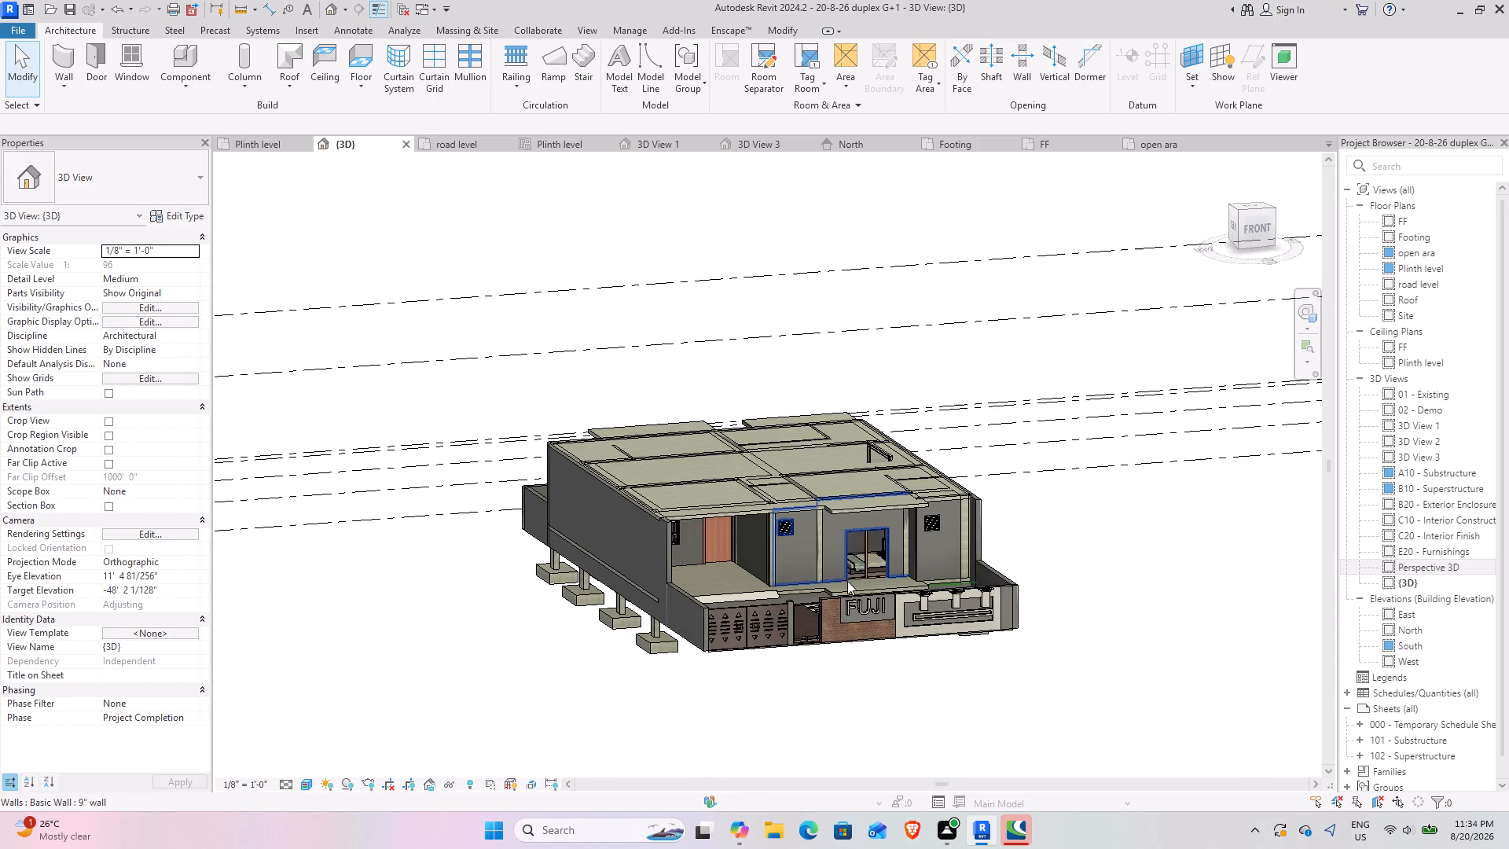
{"action": "scroll", "coordinate": [847, 585], "scroll_direction": "up", "scroll_amount": 3}
{"action": "middle_click_drag", "start_coordinate": [941, 717], "coordinate": [912, 693], "text": "shift"}
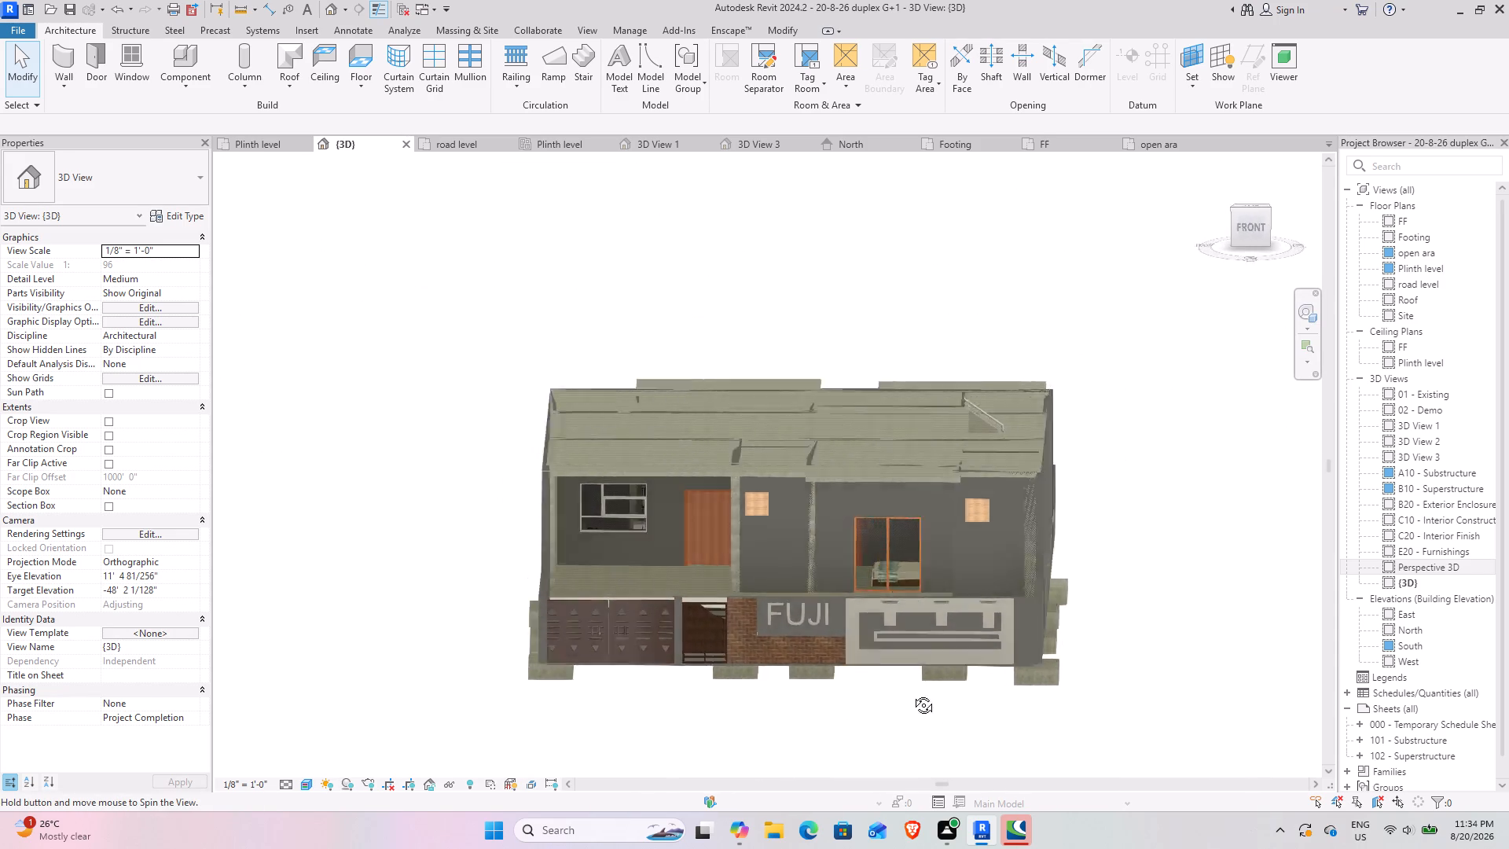
{"action": "middle_click_drag", "start_coordinate": [912, 693], "coordinate": [745, 689], "text": "shift"}
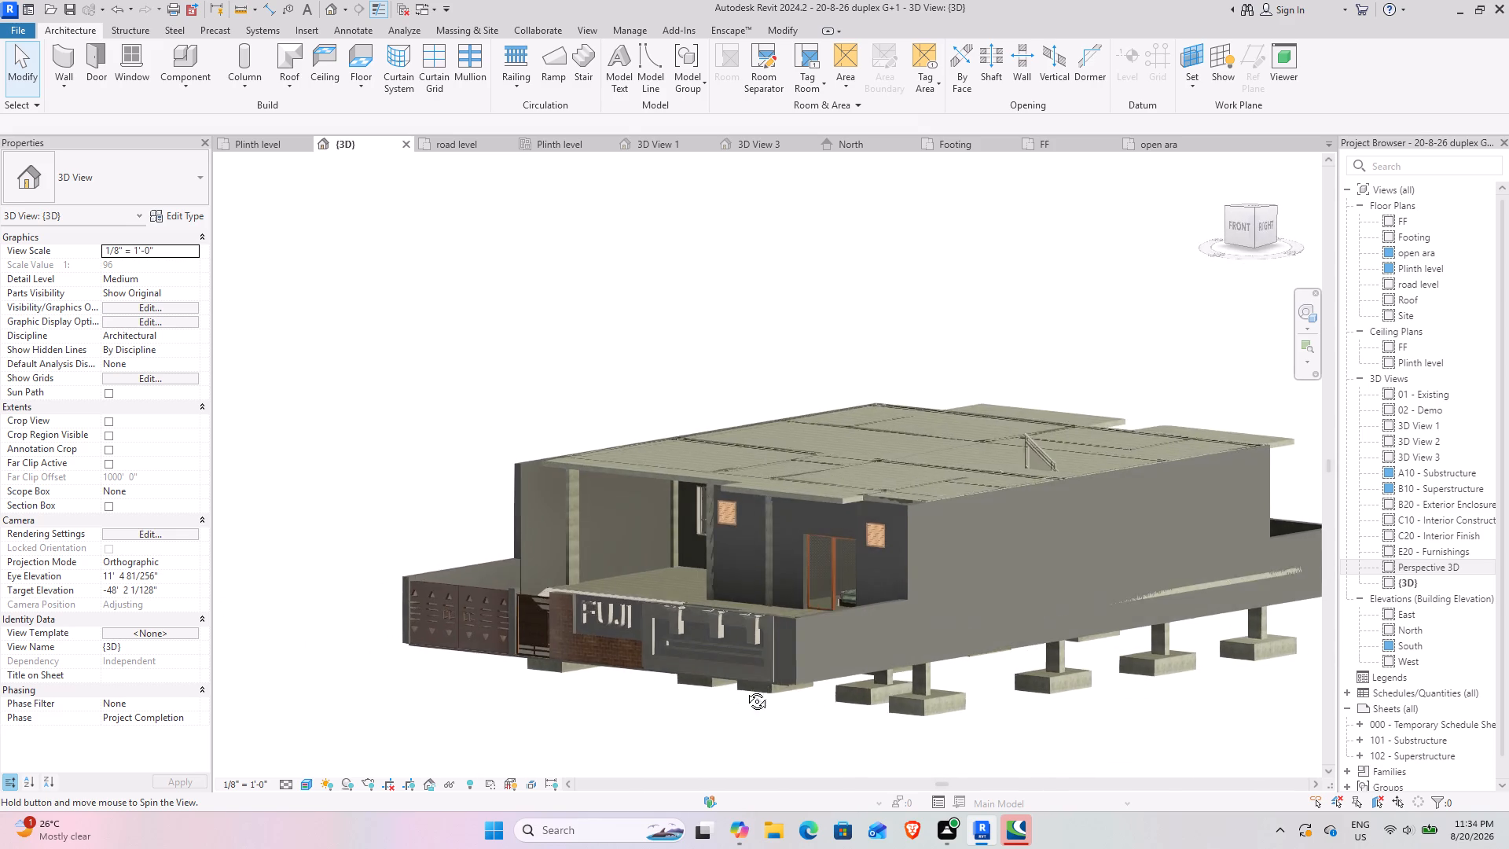
{"action": "middle_click_drag", "start_coordinate": [745, 689], "coordinate": [757, 721], "text": "shift"}
Inspect the footings, columns and plinth beams from below, and review the whole house from the front and sides.
{"action": "middle_click_drag", "start_coordinate": [761, 721], "coordinate": [1016, 505]}
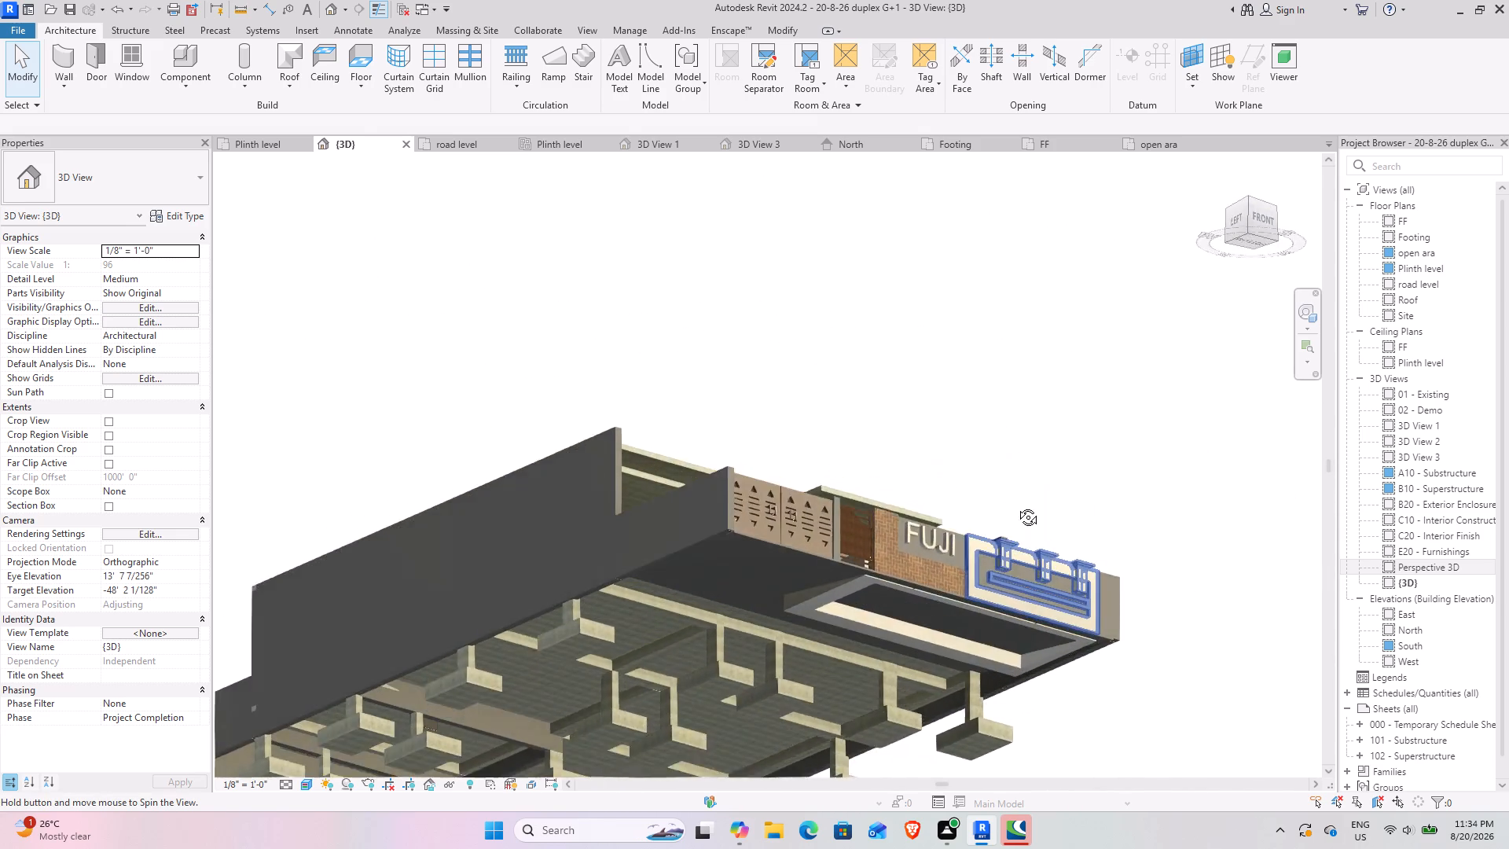
{"action": "middle_click_drag", "start_coordinate": [1016, 505], "coordinate": [791, 494]}
{"action": "scroll", "coordinate": [606, 664], "scroll_direction": "up", "scroll_amount": 2}
{"action": "scroll", "coordinate": [633, 755], "scroll_direction": "down", "scroll_amount": 2}
{"action": "middle_click_drag", "start_coordinate": [619, 718], "coordinate": [600, 525]}
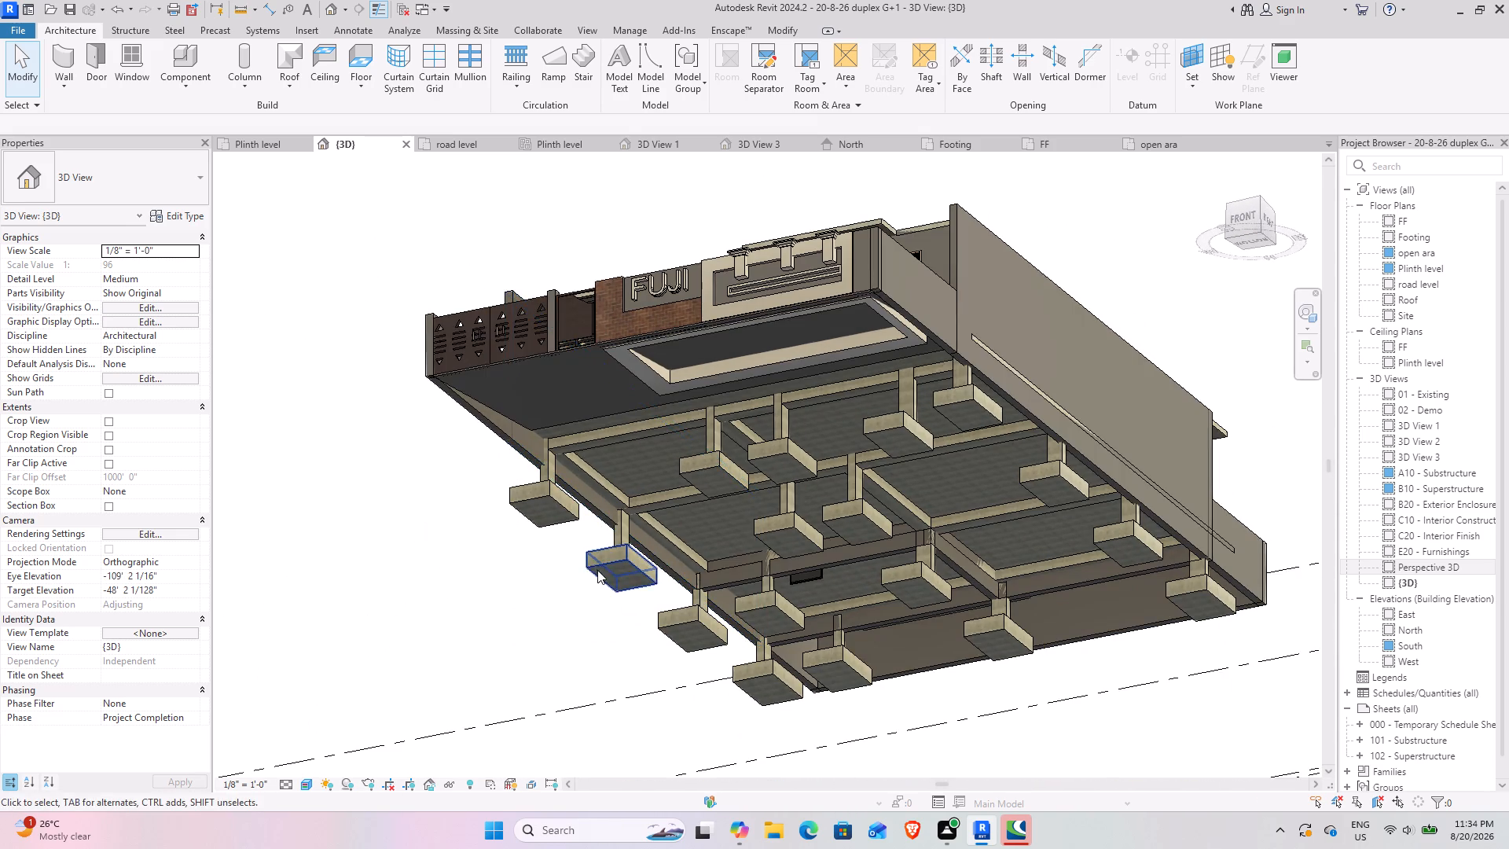
{"action": "middle_click_drag", "start_coordinate": [597, 571], "coordinate": [912, 741], "text": "shift"}
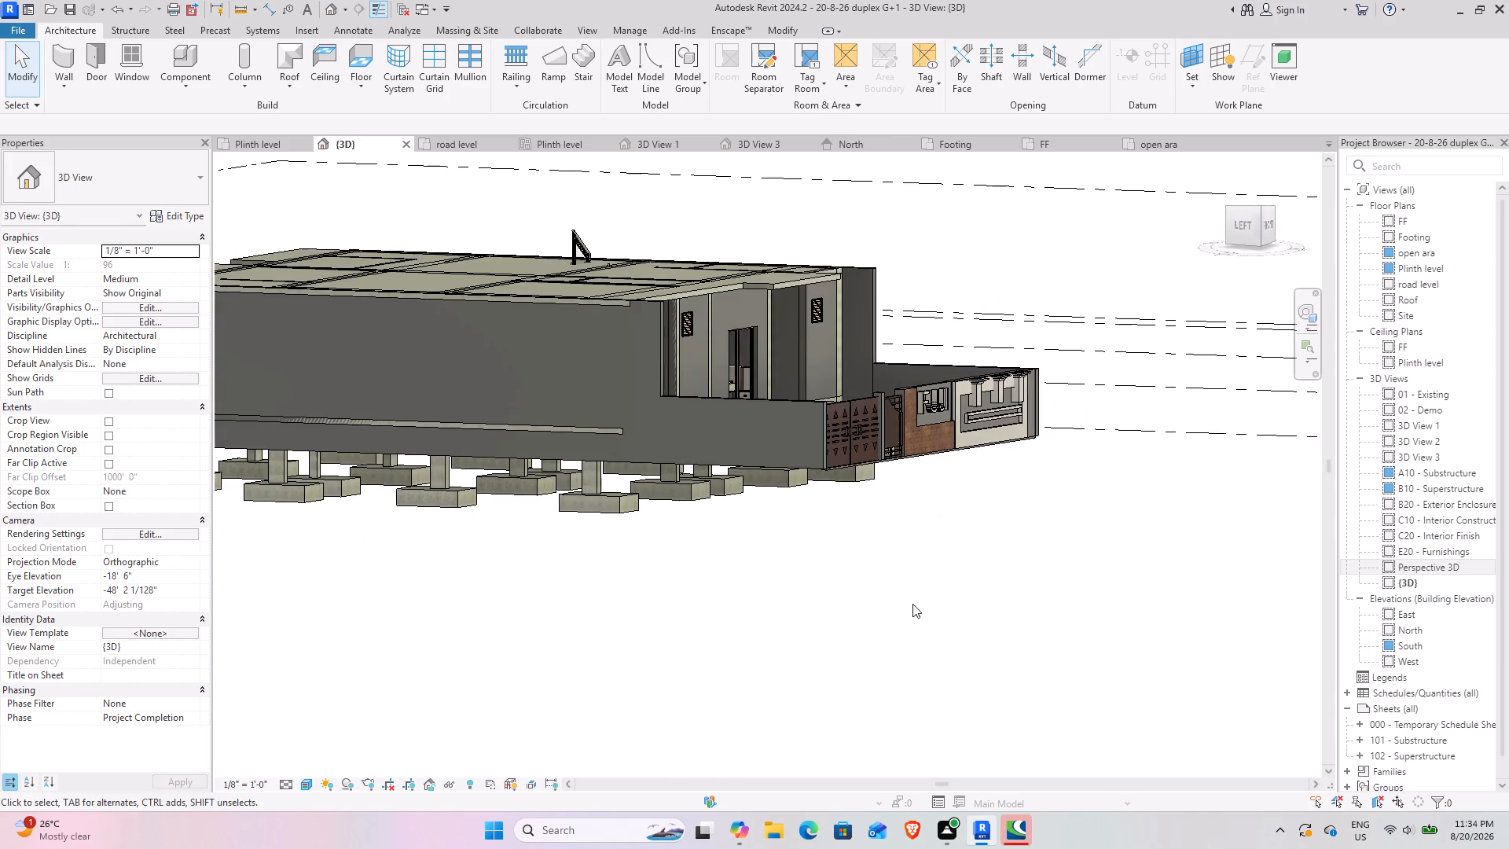
{"action": "middle_click_drag", "start_coordinate": [924, 579], "coordinate": [722, 612], "text": "shift"}
{"action": "scroll", "coordinate": [715, 612], "scroll_direction": "down", "scroll_amount": 3}
{"action": "middle_click_drag", "start_coordinate": [838, 608], "coordinate": [630, 616], "text": "shift"}
{"action": "middle_click_drag", "start_coordinate": [720, 634], "coordinate": [1037, 691], "text": "shift"}
{"action": "middle_click_drag", "start_coordinate": [975, 599], "coordinate": [965, 603], "text": "shift"}
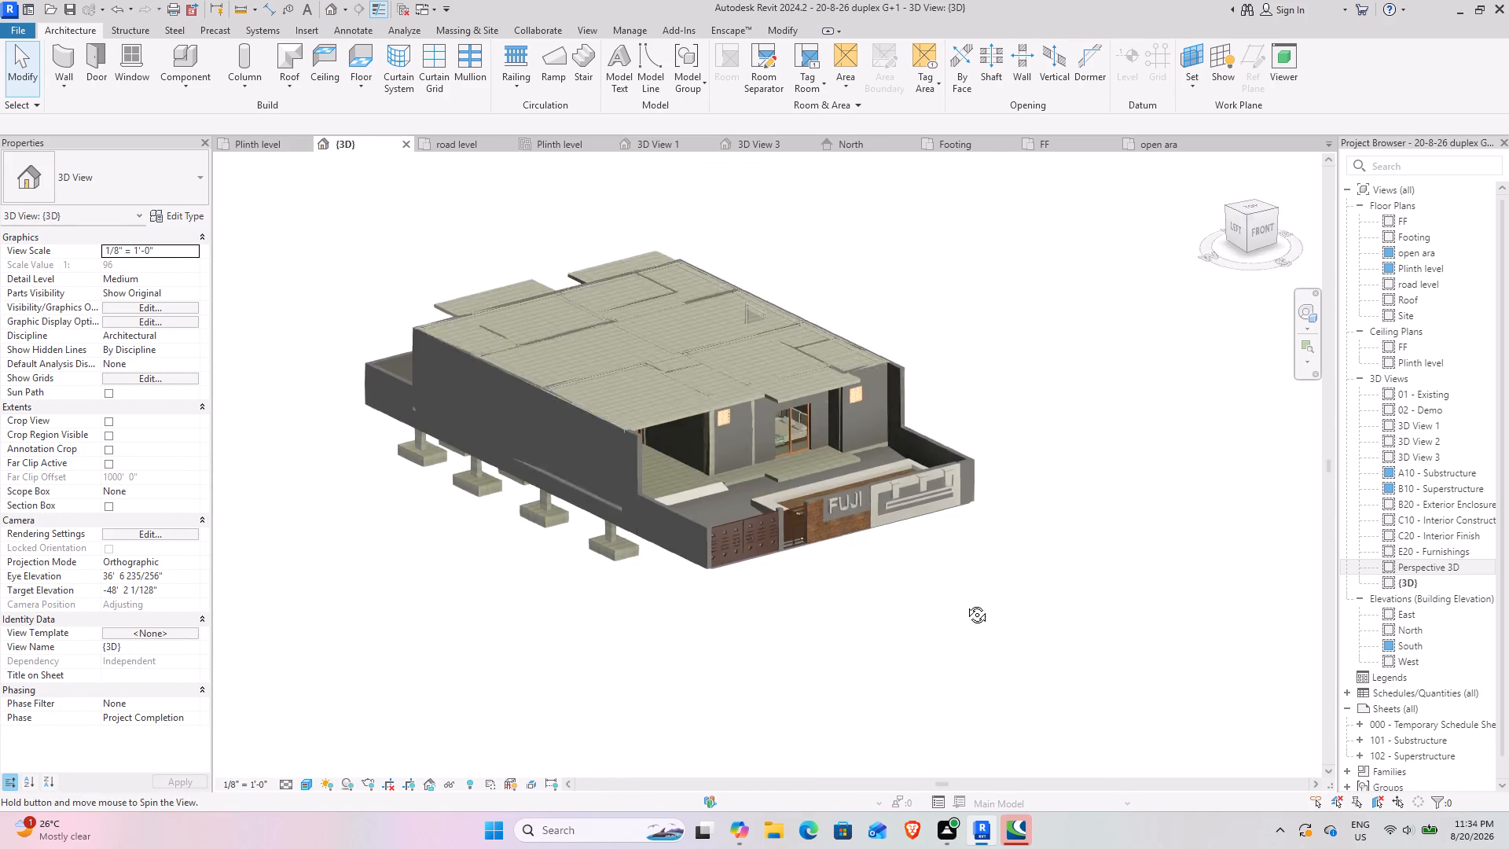
{"action": "middle_click_drag", "start_coordinate": [965, 603], "coordinate": [879, 621], "text": "shift"}
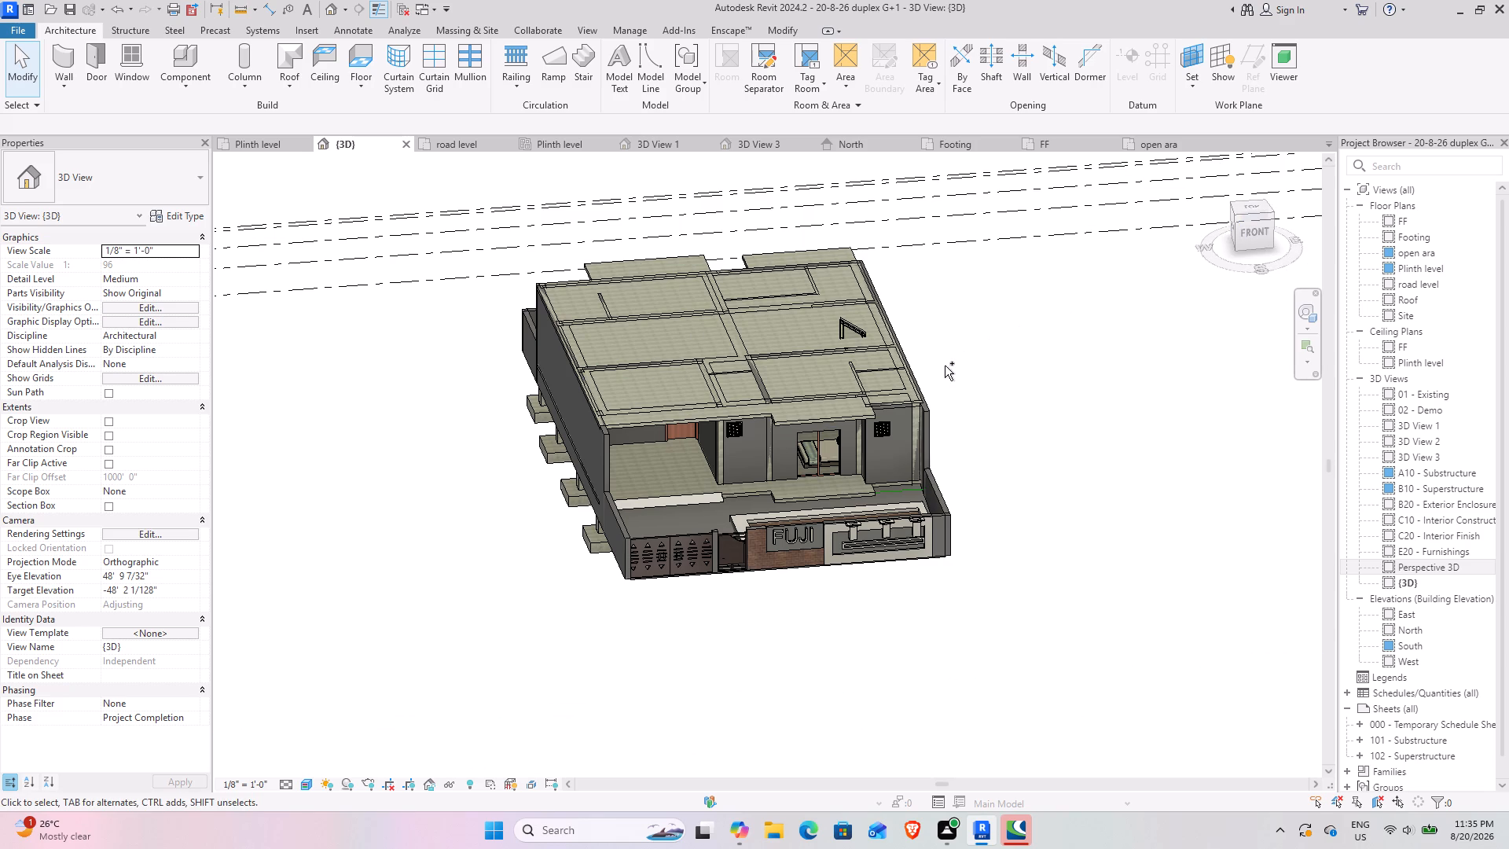
Save the duplex project.
{"action": "key", "text": "ctrl+s"}
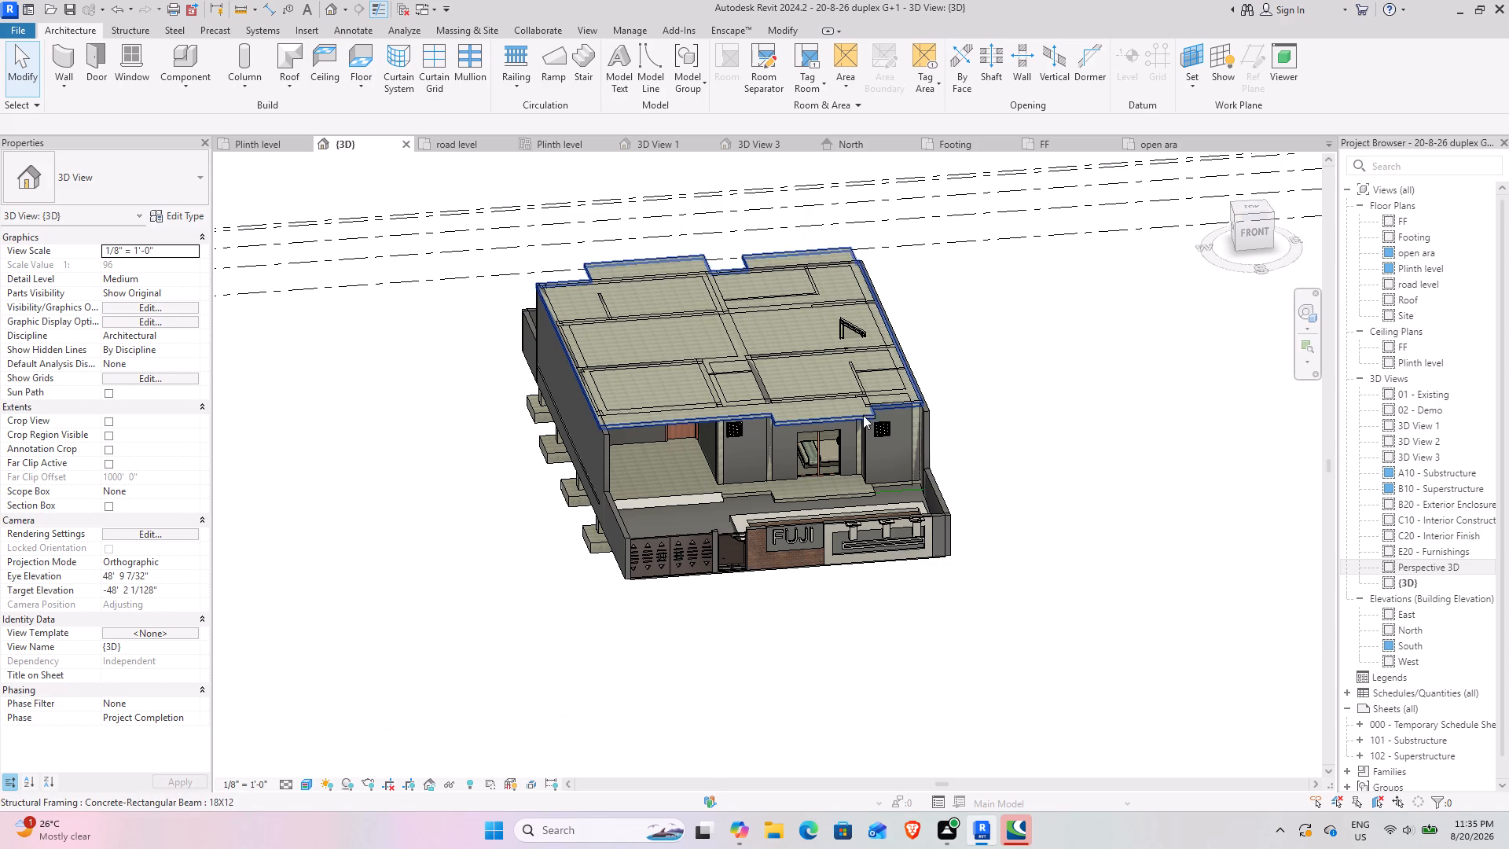
Close Revit and return to the desktop.
{"action": "left_click", "coordinate": [1503, 0]}
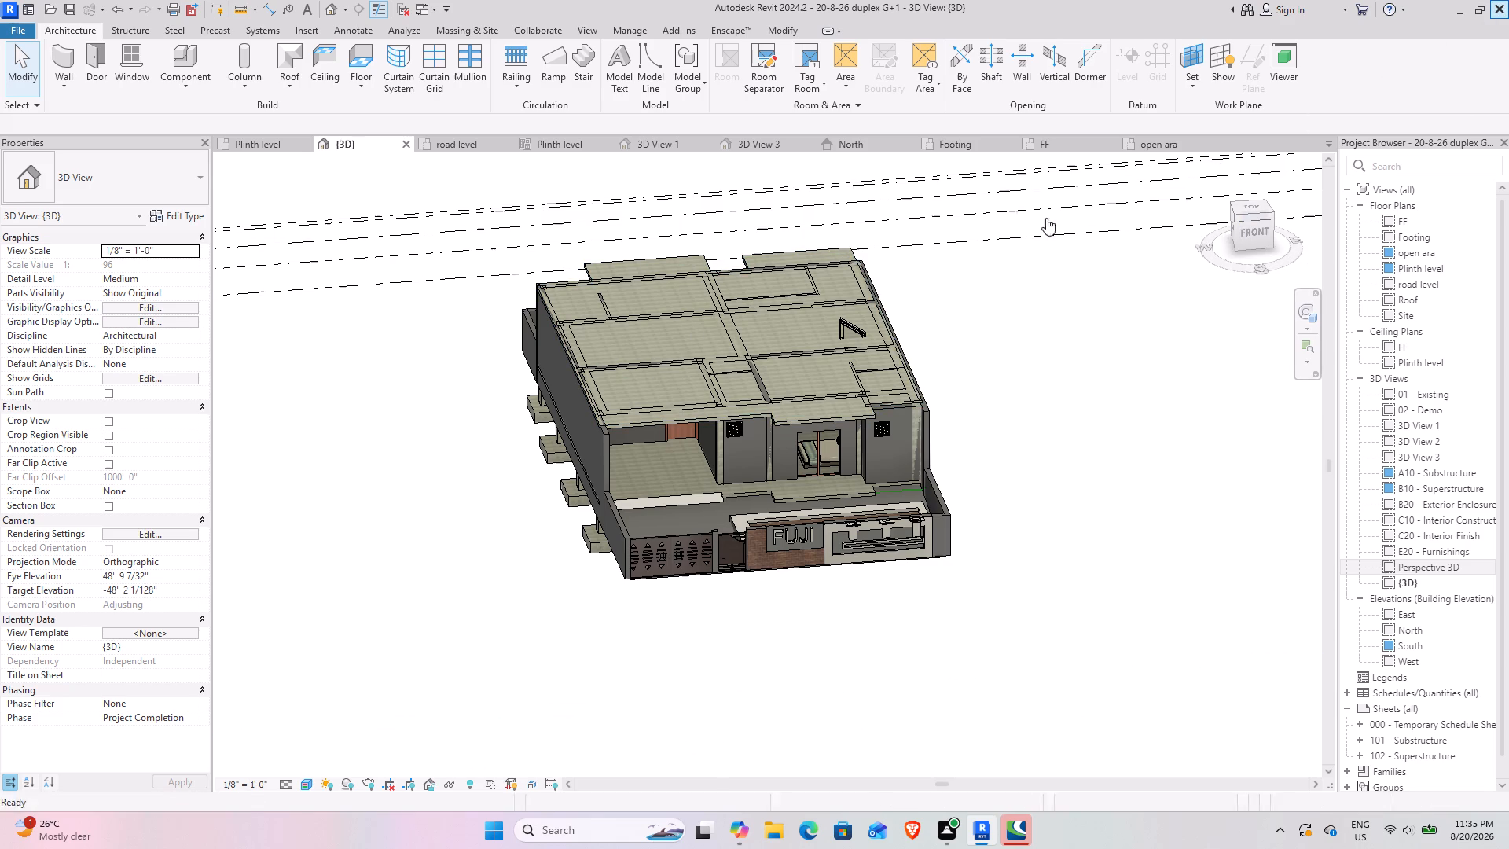
{"action": "left_click", "coordinate": [1498, 322]}
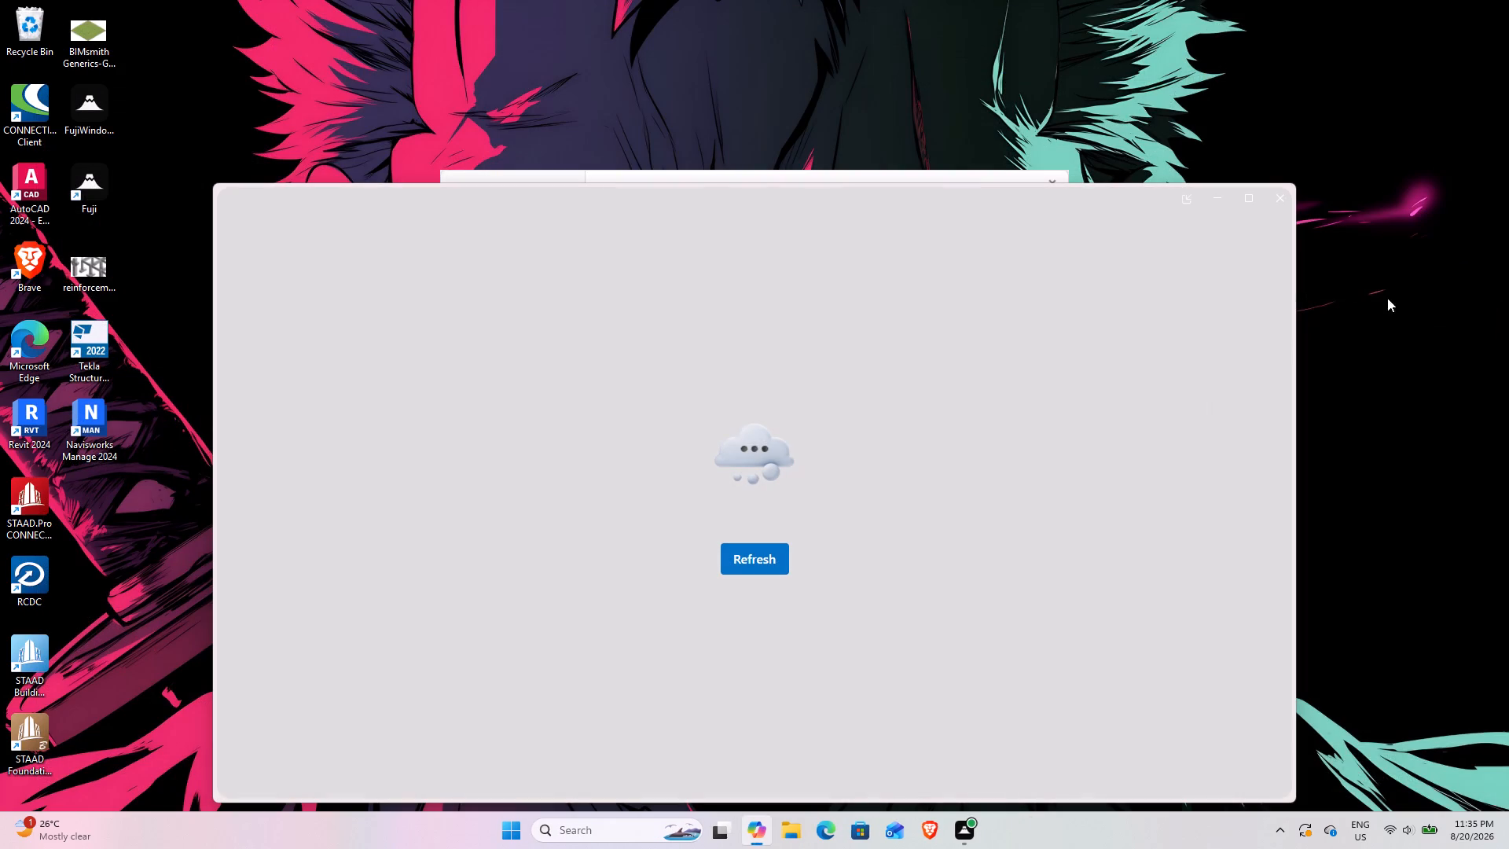
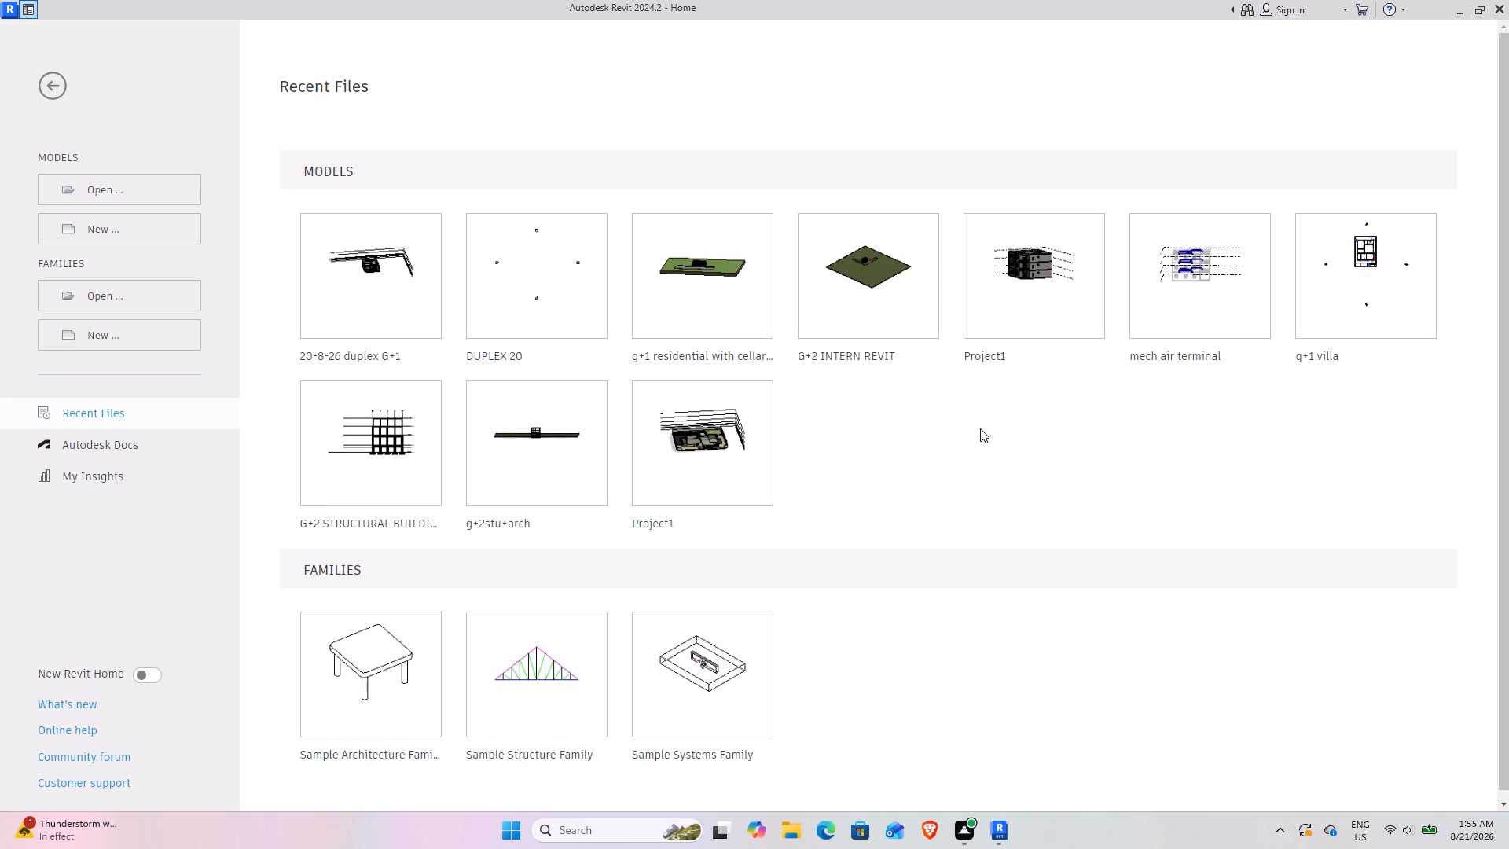
Open the recent project 20-8-26 duplex G+1.
{"action": "left_click", "coordinate": [362, 347]}
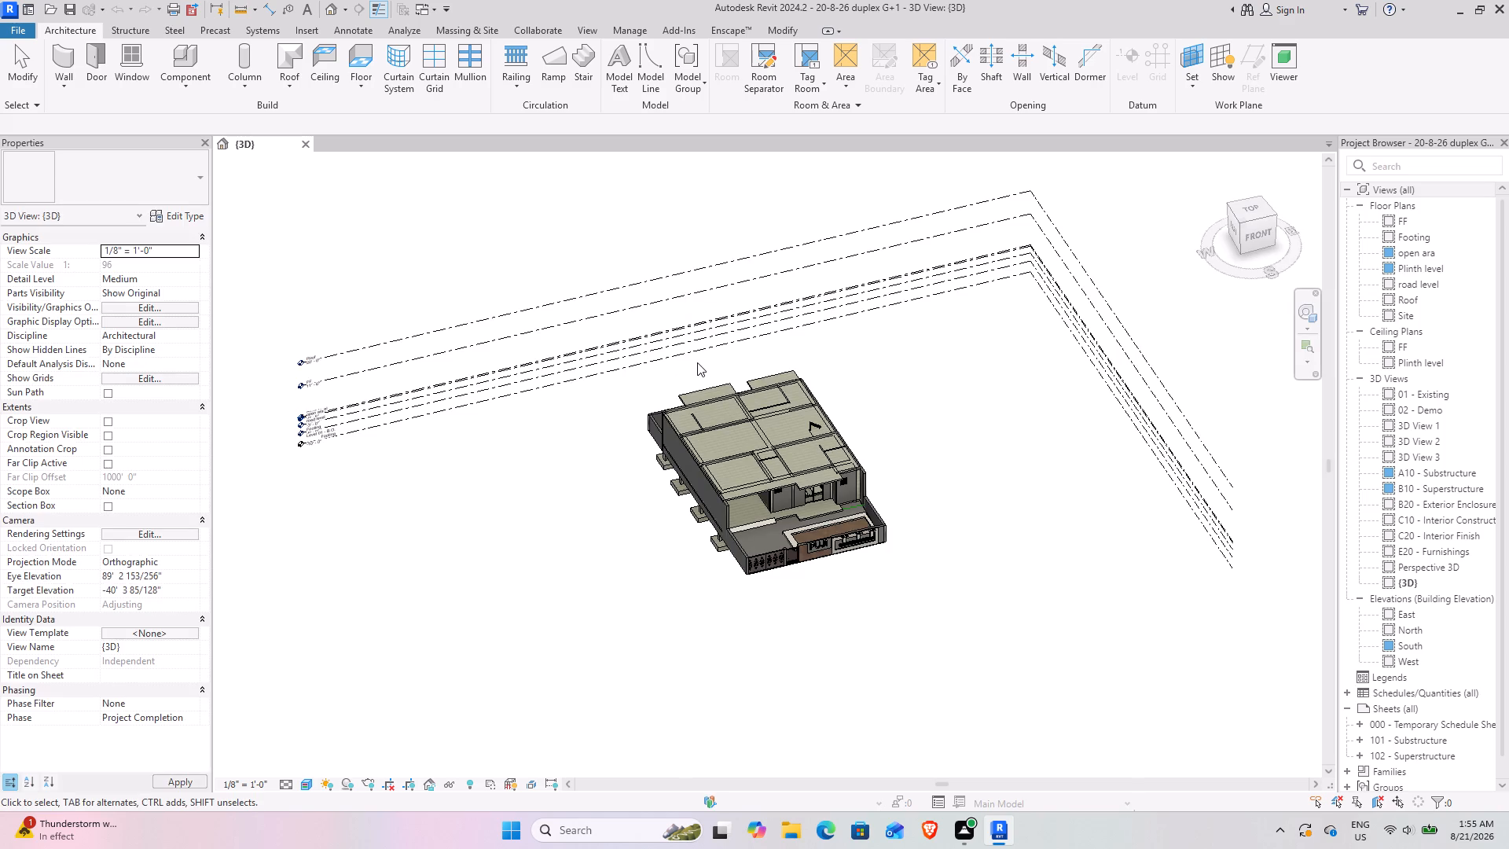
Select the FF-level concrete floor slab in the 3D model and show it in the FF floor plan.
{"action": "scroll", "coordinate": [743, 515], "scroll_direction": "up", "scroll_amount": 7}
{"action": "scroll", "coordinate": [795, 594], "scroll_direction": "down", "scroll_amount": 3}
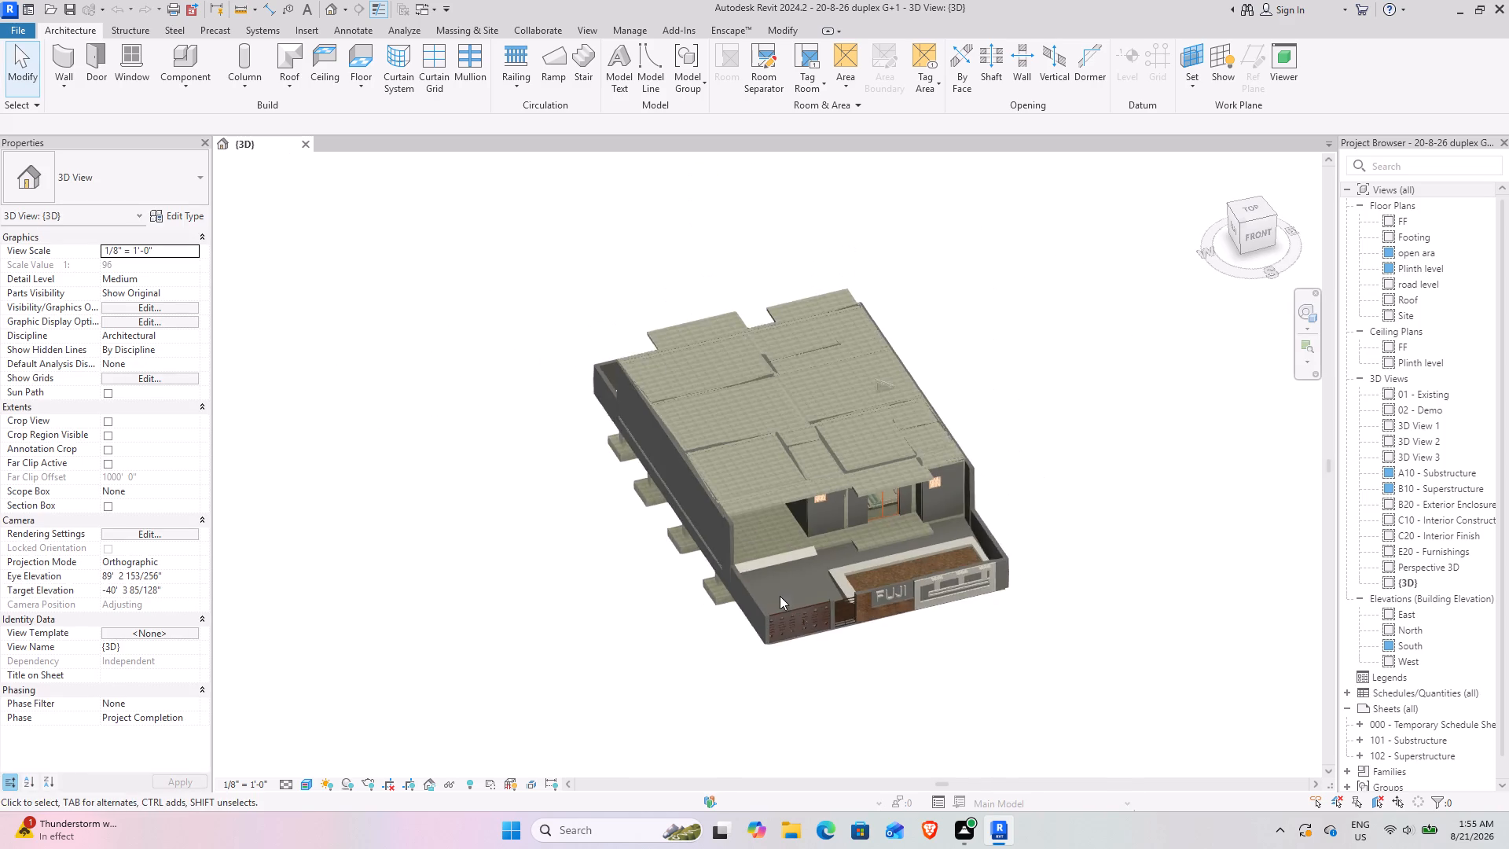
{"action": "middle_click_drag", "start_coordinate": [775, 602], "coordinate": [580, 387], "text": "shift"}
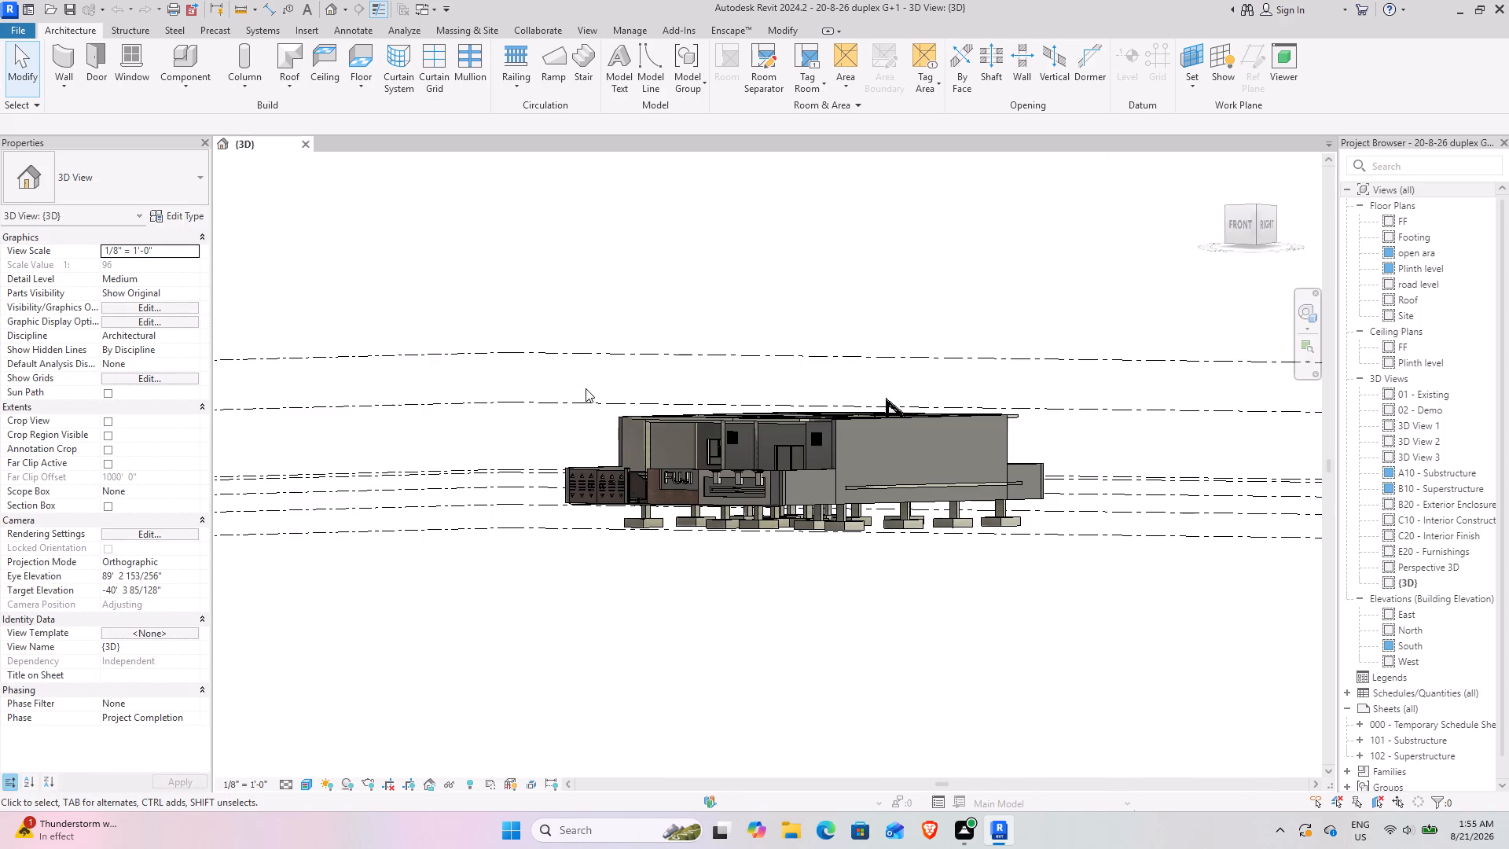
{"action": "middle_click_drag", "start_coordinate": [590, 388], "coordinate": [703, 576], "text": "shift"}
{"action": "middle_click_drag", "start_coordinate": [729, 583], "coordinate": [707, 632], "text": "shift"}
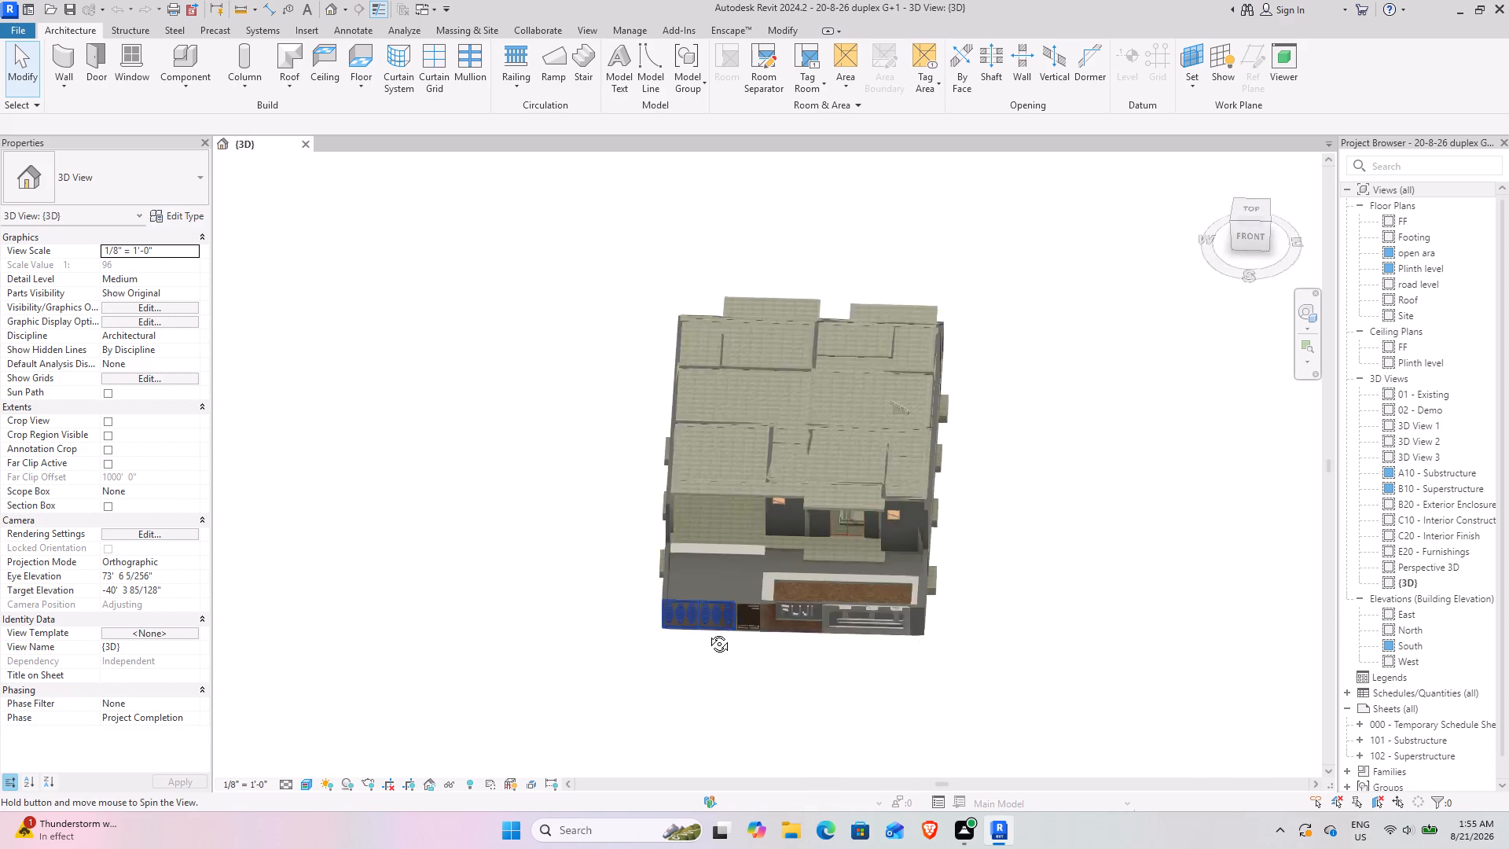
{"action": "middle_click_drag", "start_coordinate": [707, 632], "coordinate": [661, 643], "text": "shift"}
{"action": "scroll", "coordinate": [896, 395], "scroll_direction": "up", "scroll_amount": 4}
{"action": "middle_click_drag", "start_coordinate": [754, 476], "coordinate": [794, 605], "text": "shift"}
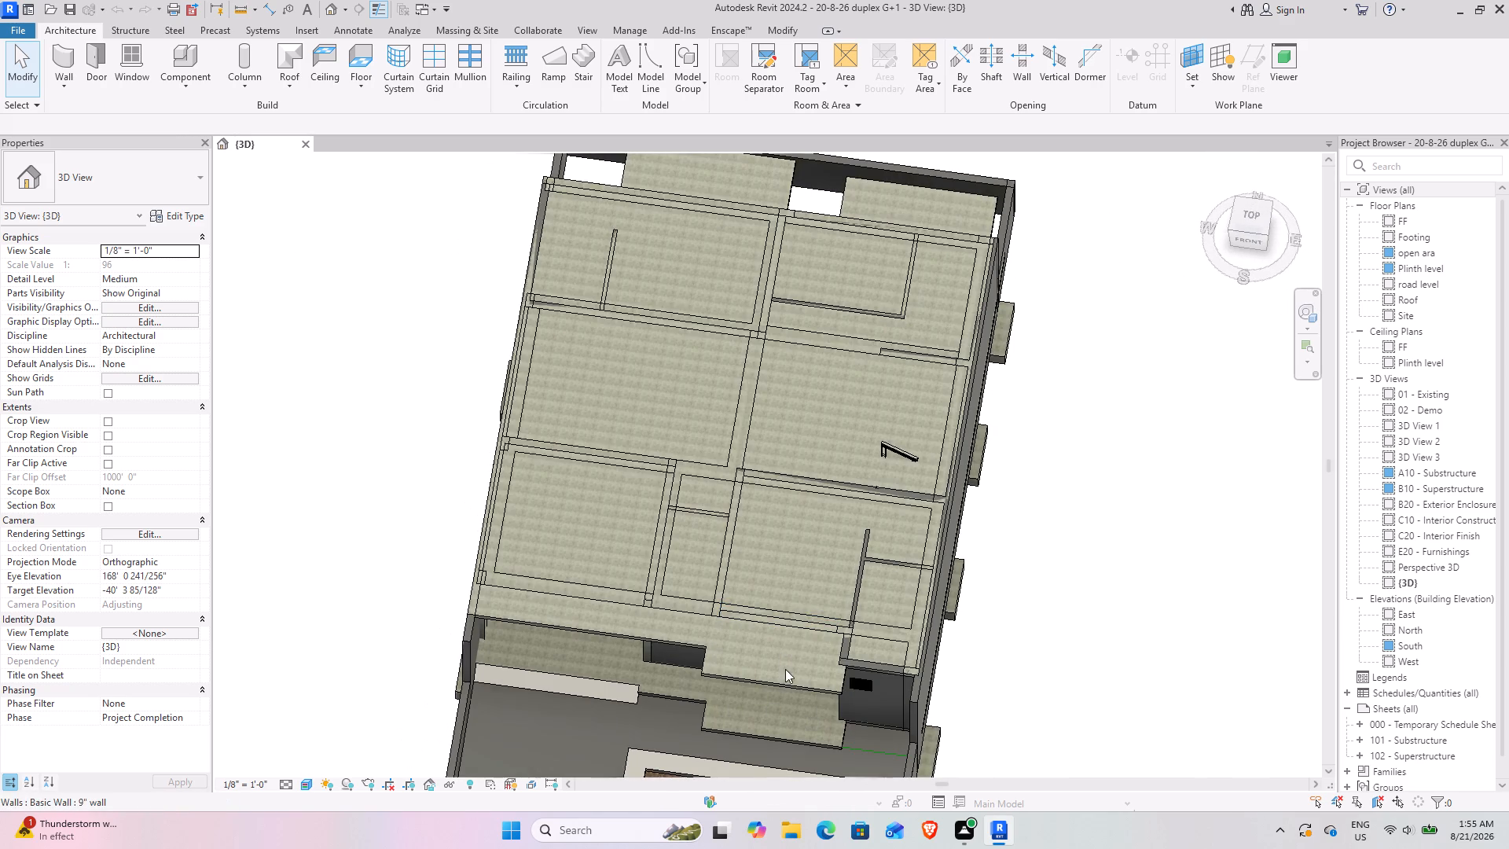
{"action": "left_click", "coordinate": [788, 679]}
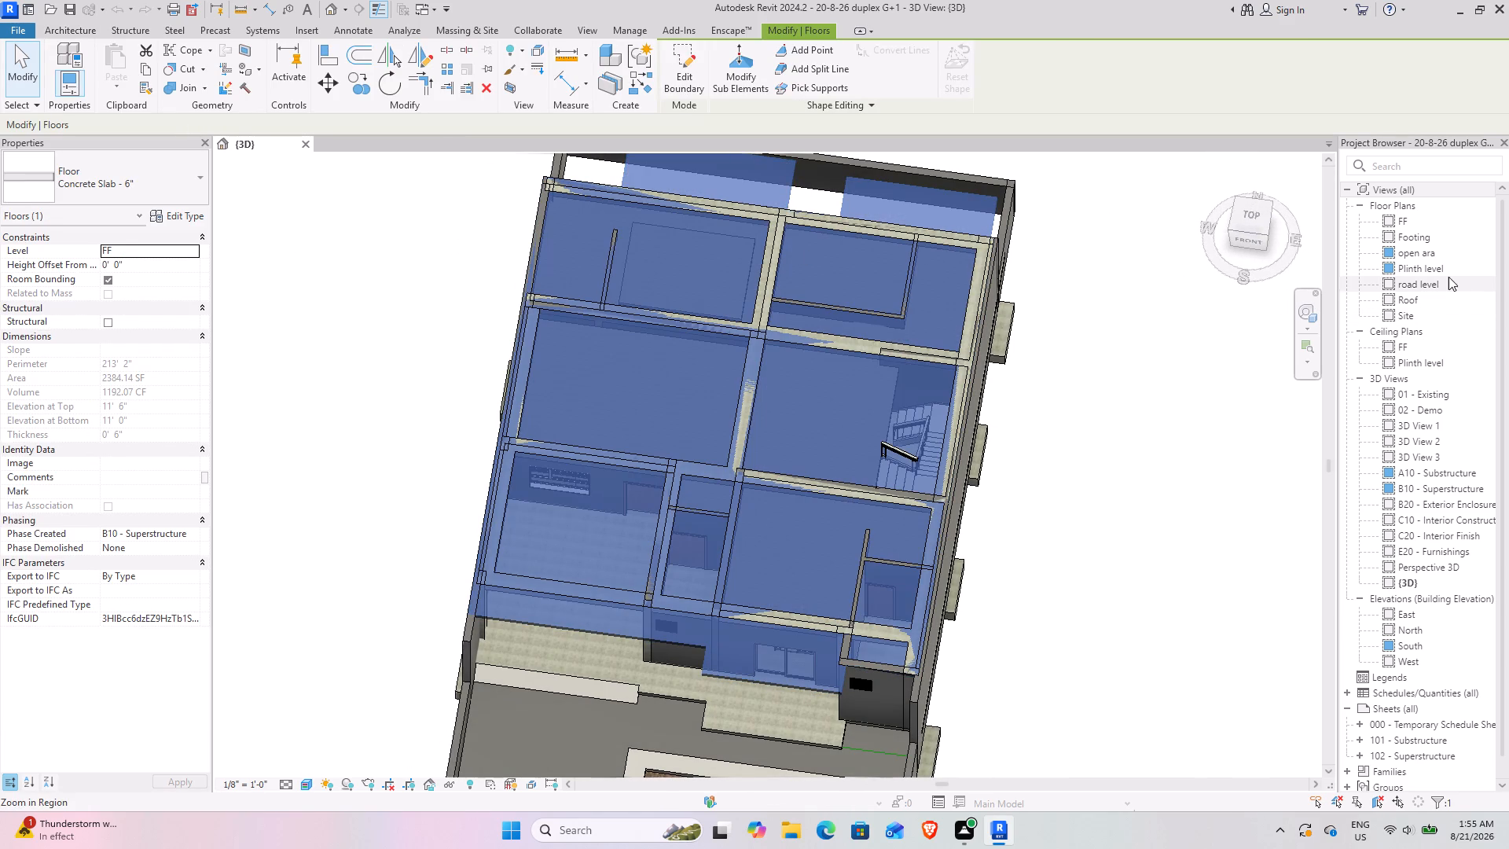
{"action": "double_click", "coordinate": [1445, 266]}
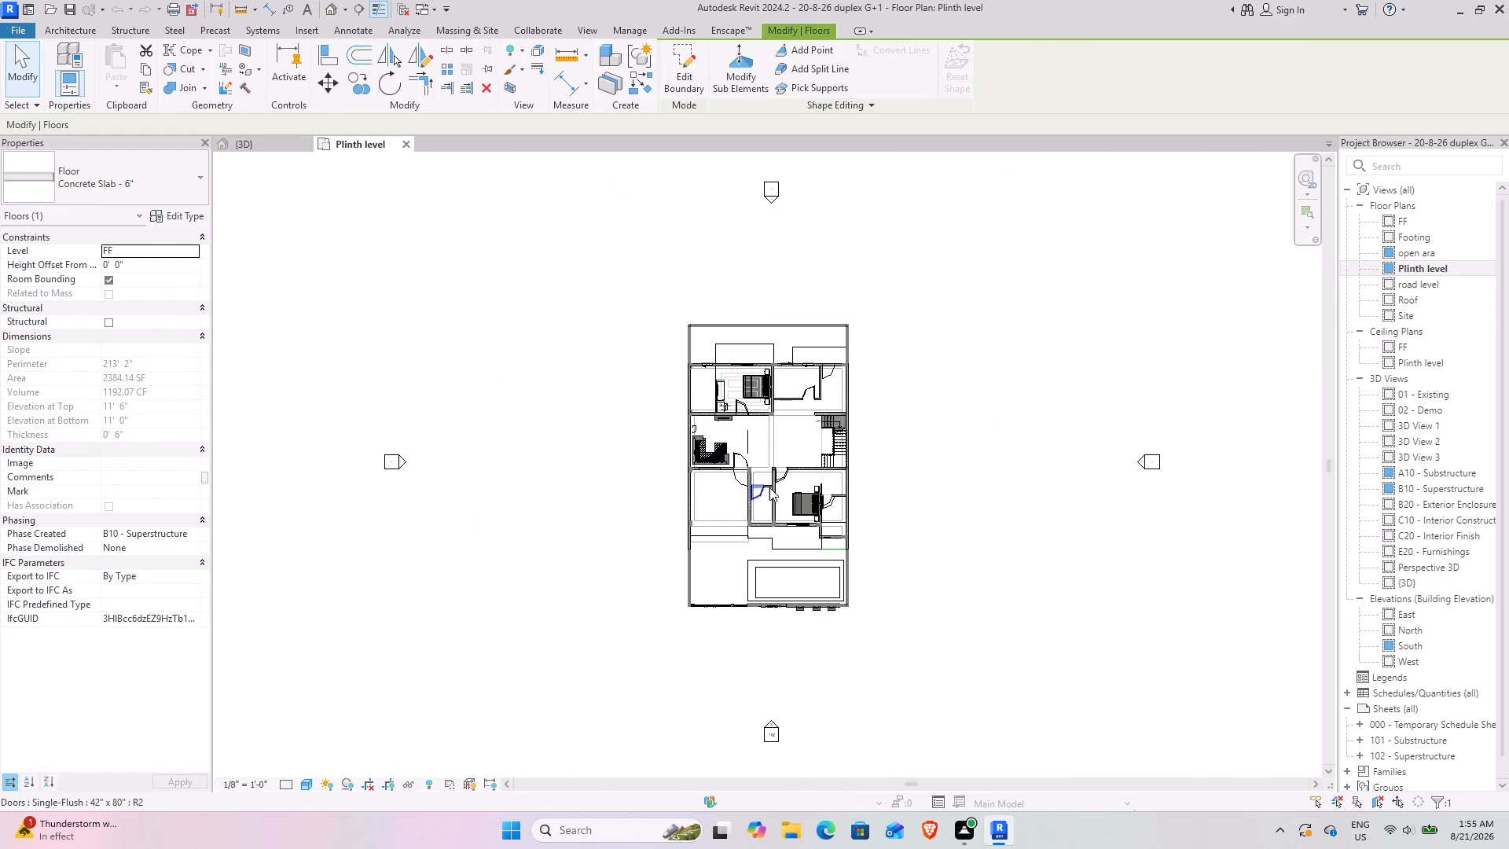
{"action": "scroll", "coordinate": [761, 487], "scroll_direction": "up", "scroll_amount": 9}
{"action": "scroll", "coordinate": [978, 417], "scroll_direction": "down", "scroll_amount": 4}
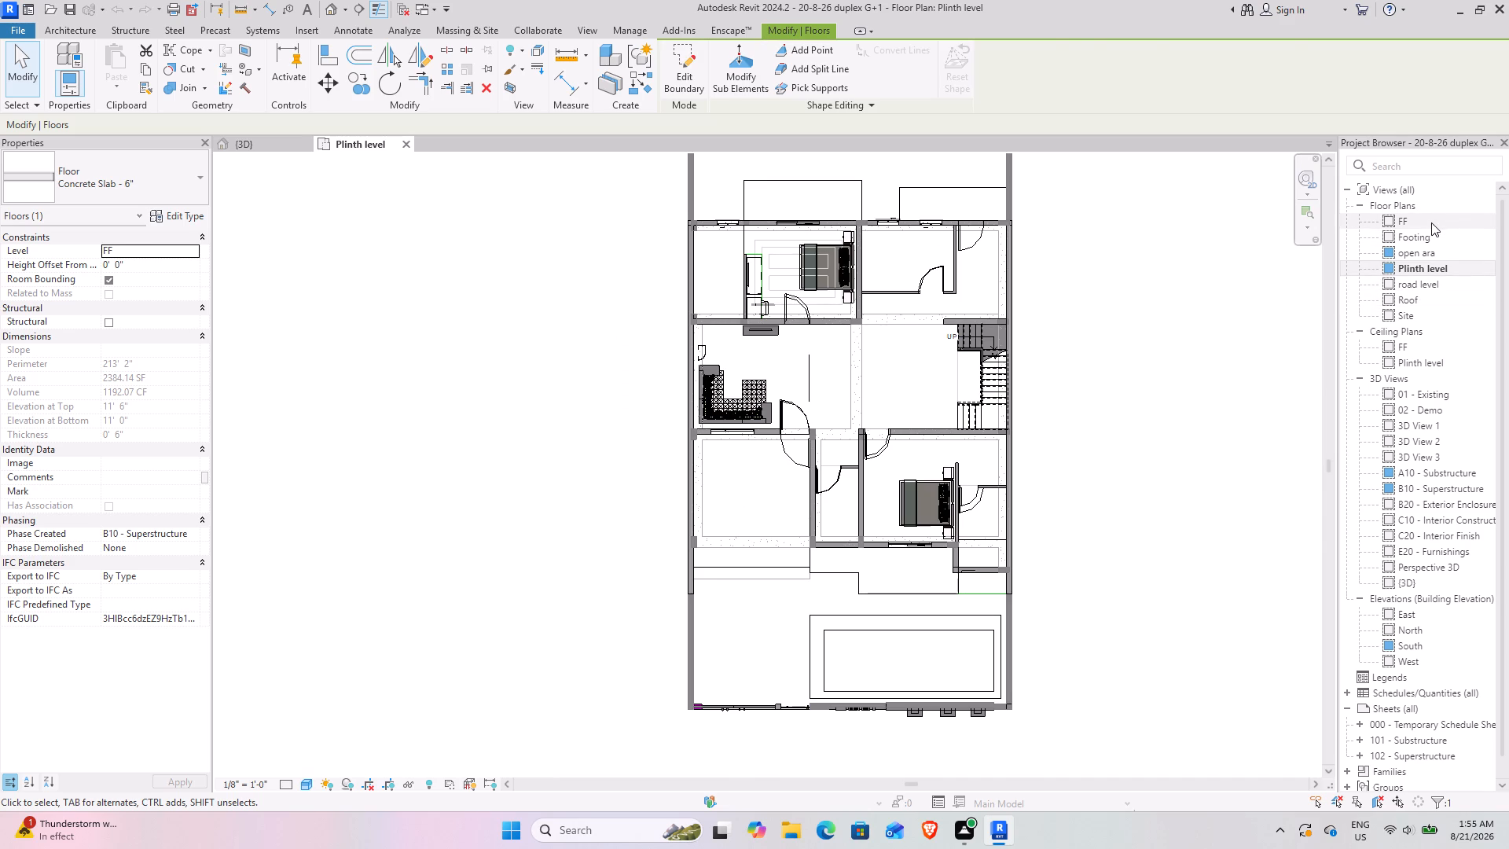
{"action": "double_click", "coordinate": [1430, 221]}
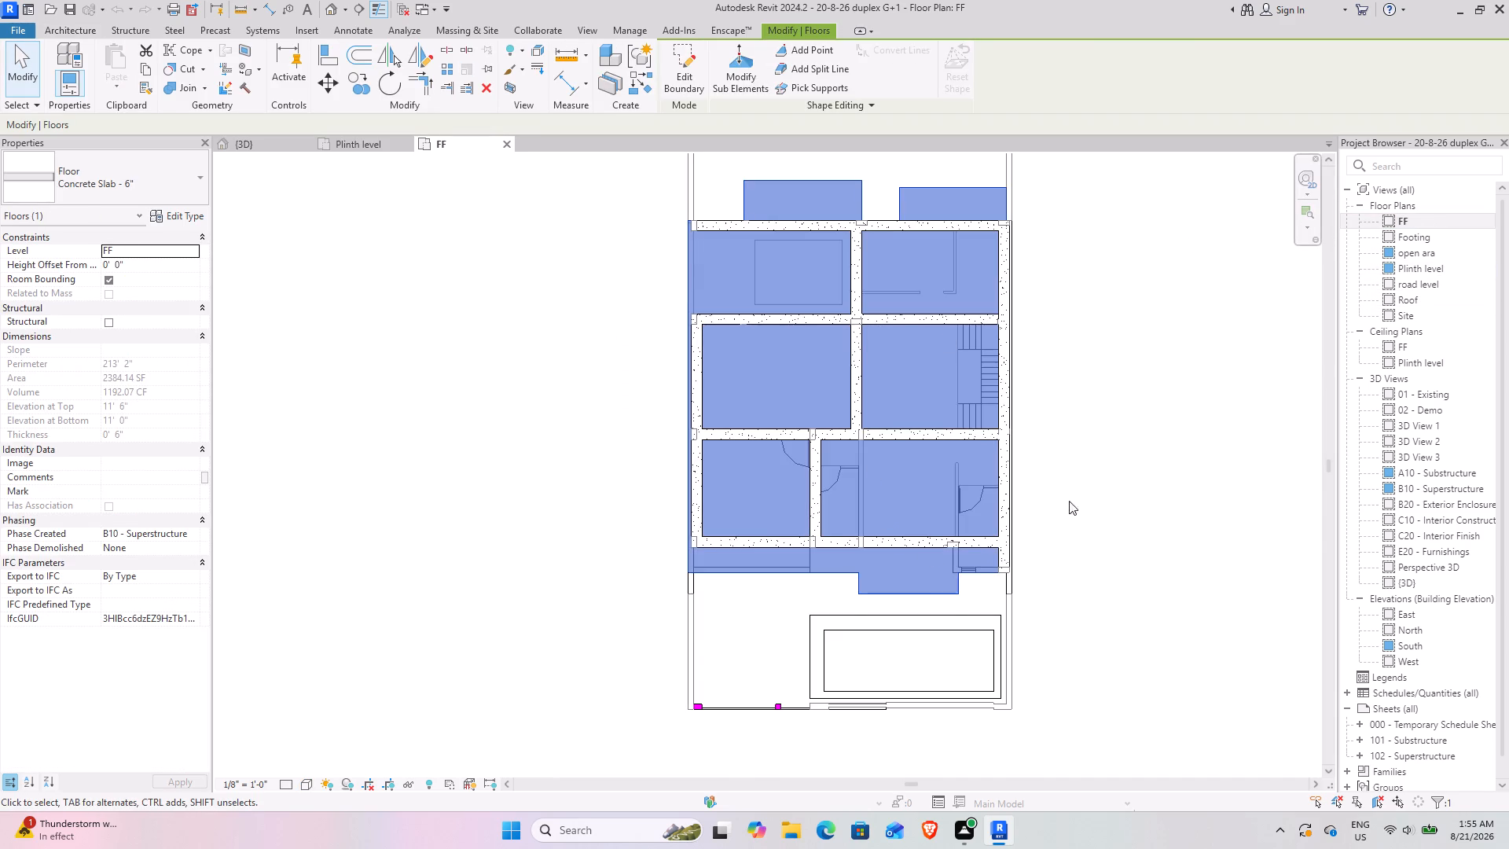
Cut a 5' 8 1/2" by 14' 6" rectangular stair opening in the FF slab's boundary, without attaching the walls.
{"action": "scroll", "coordinate": [1034, 389], "scroll_direction": "up", "scroll_amount": 4}
{"action": "left_click", "coordinate": [680, 53]}
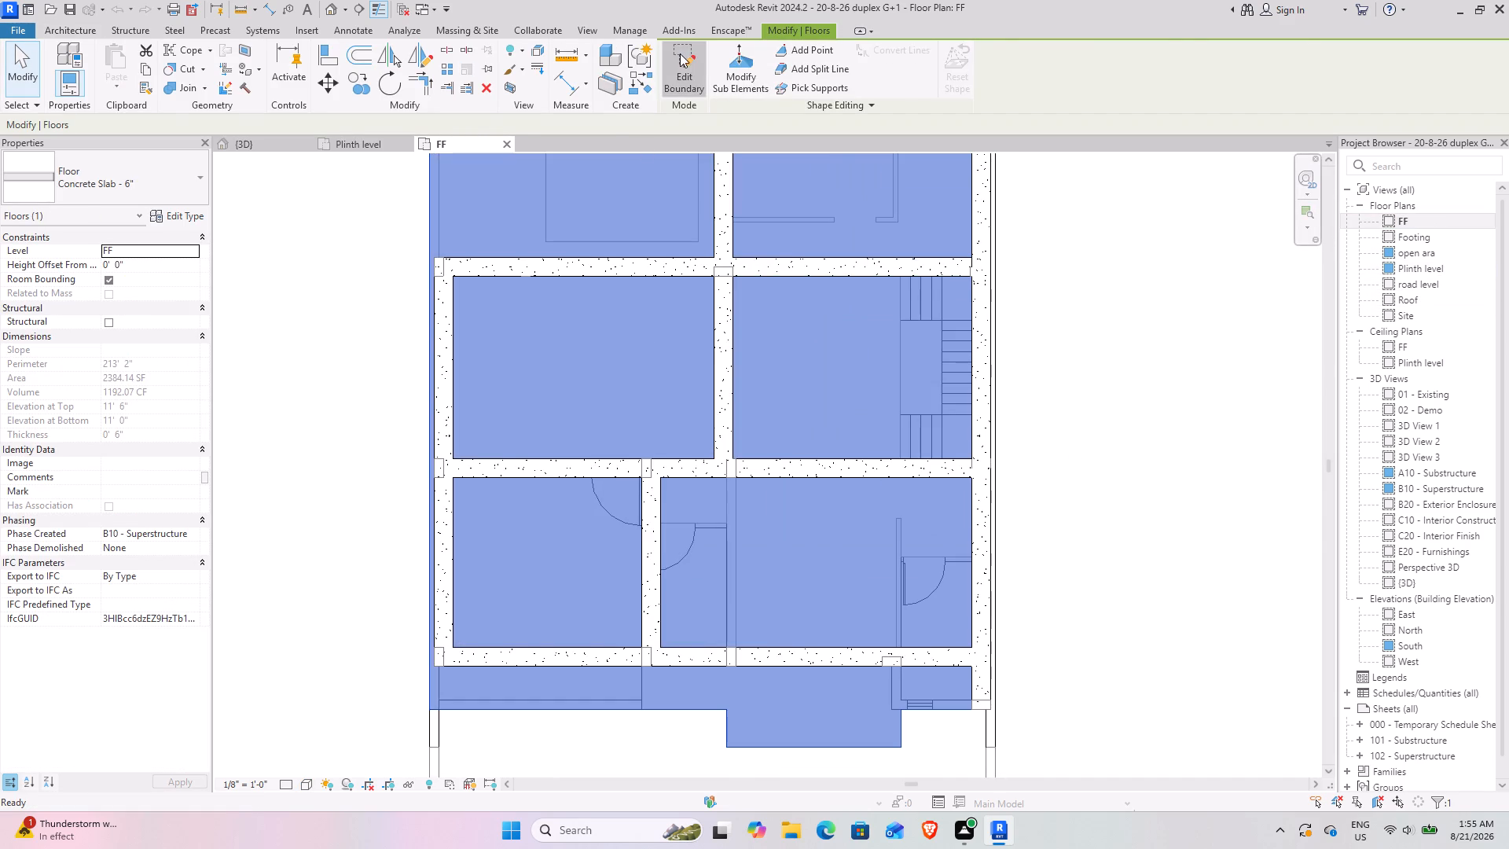
{"action": "scroll", "coordinate": [946, 316], "scroll_direction": "up", "scroll_amount": 5}
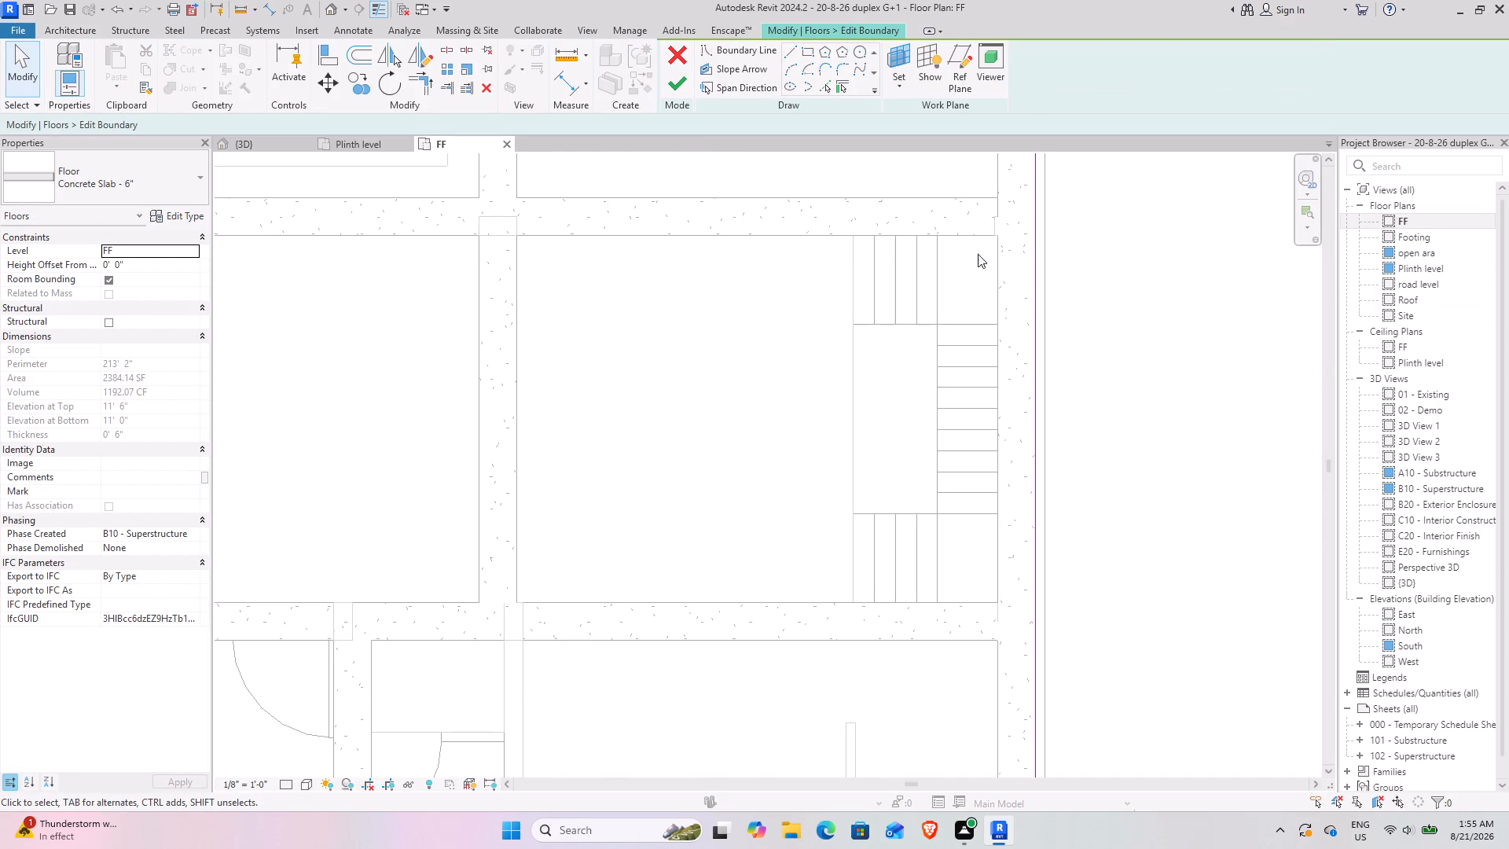
{"action": "middle_click_drag", "start_coordinate": [976, 254], "coordinate": [976, 264]}
{"action": "left_click", "coordinate": [813, 50]}
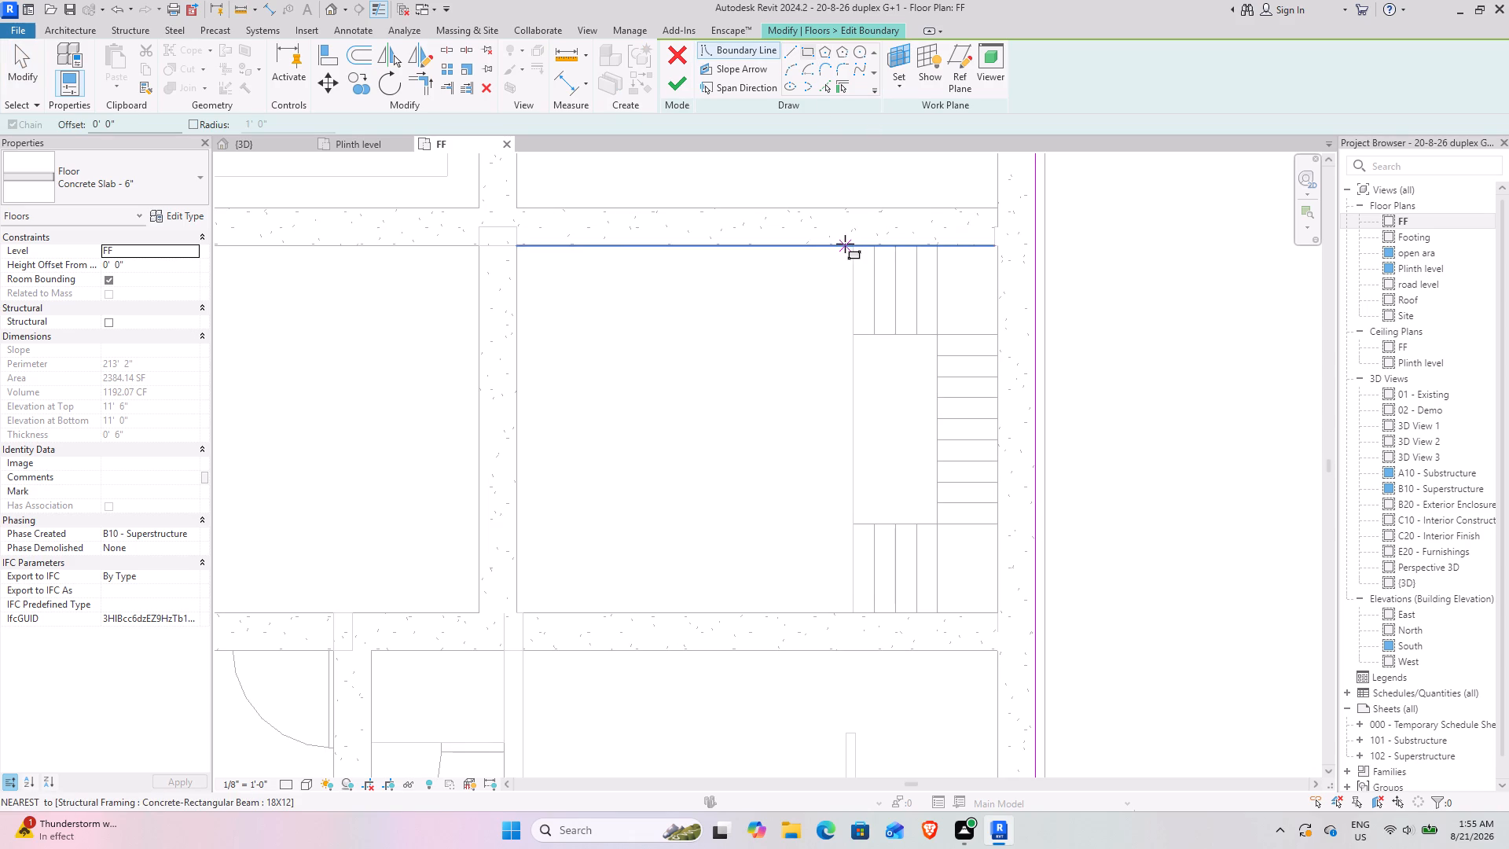
{"action": "left_click", "coordinate": [854, 252]}
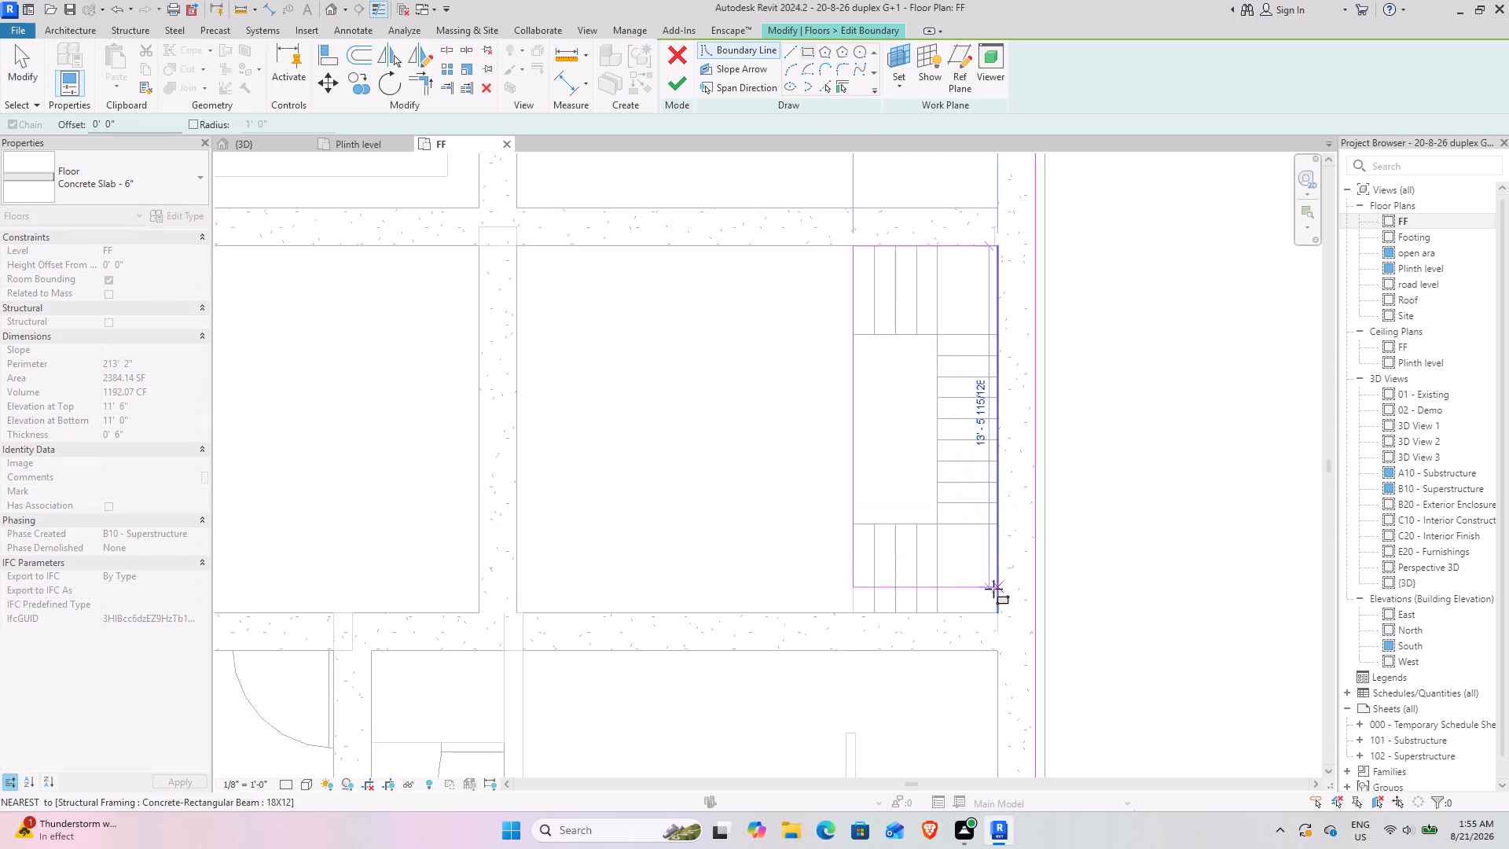
{"action": "left_click", "coordinate": [997, 613]}
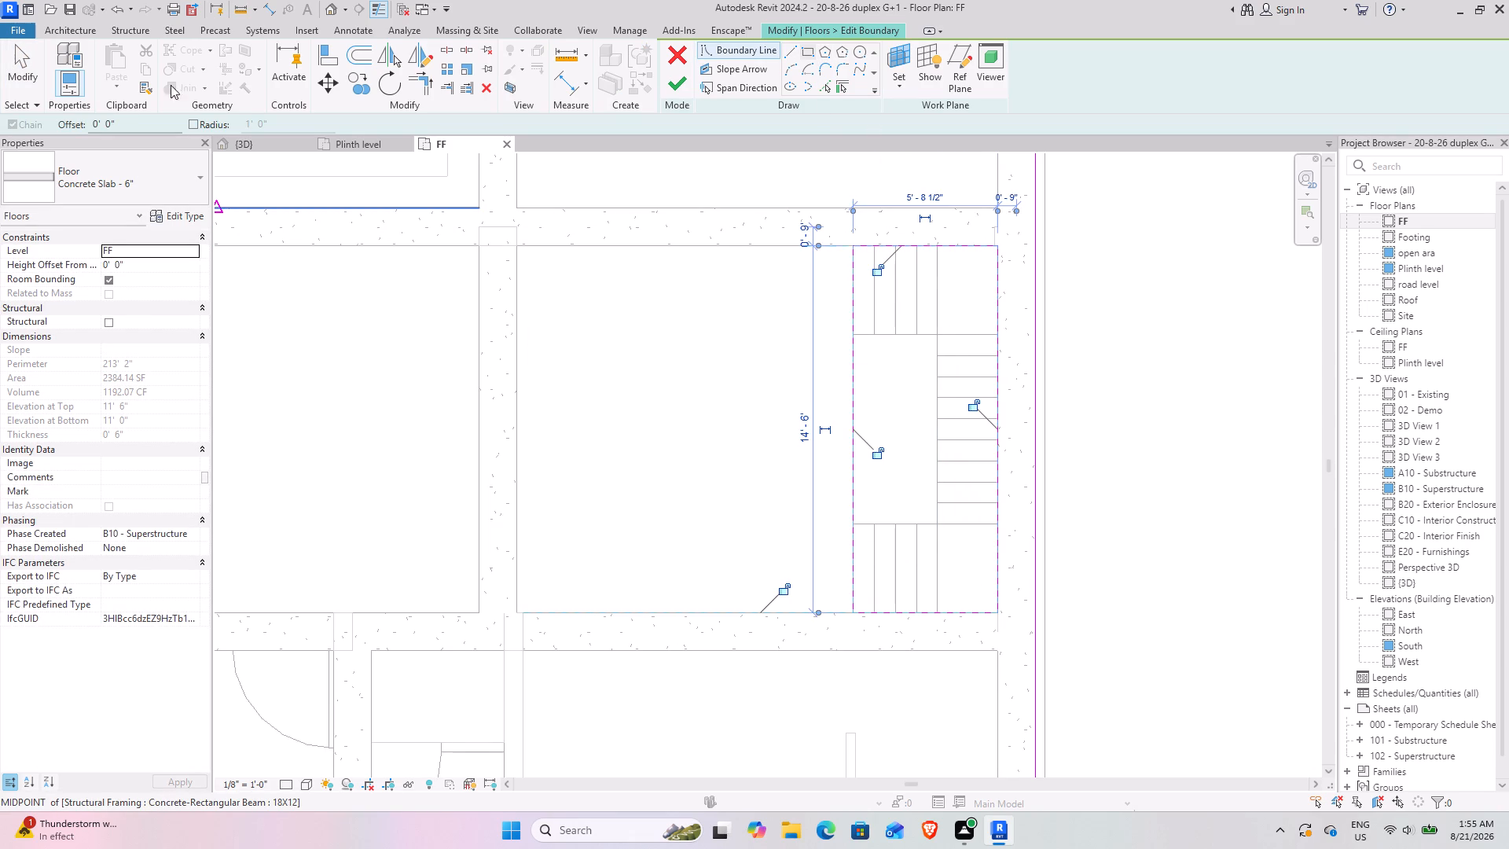
{"action": "left_click", "coordinate": [689, 90]}
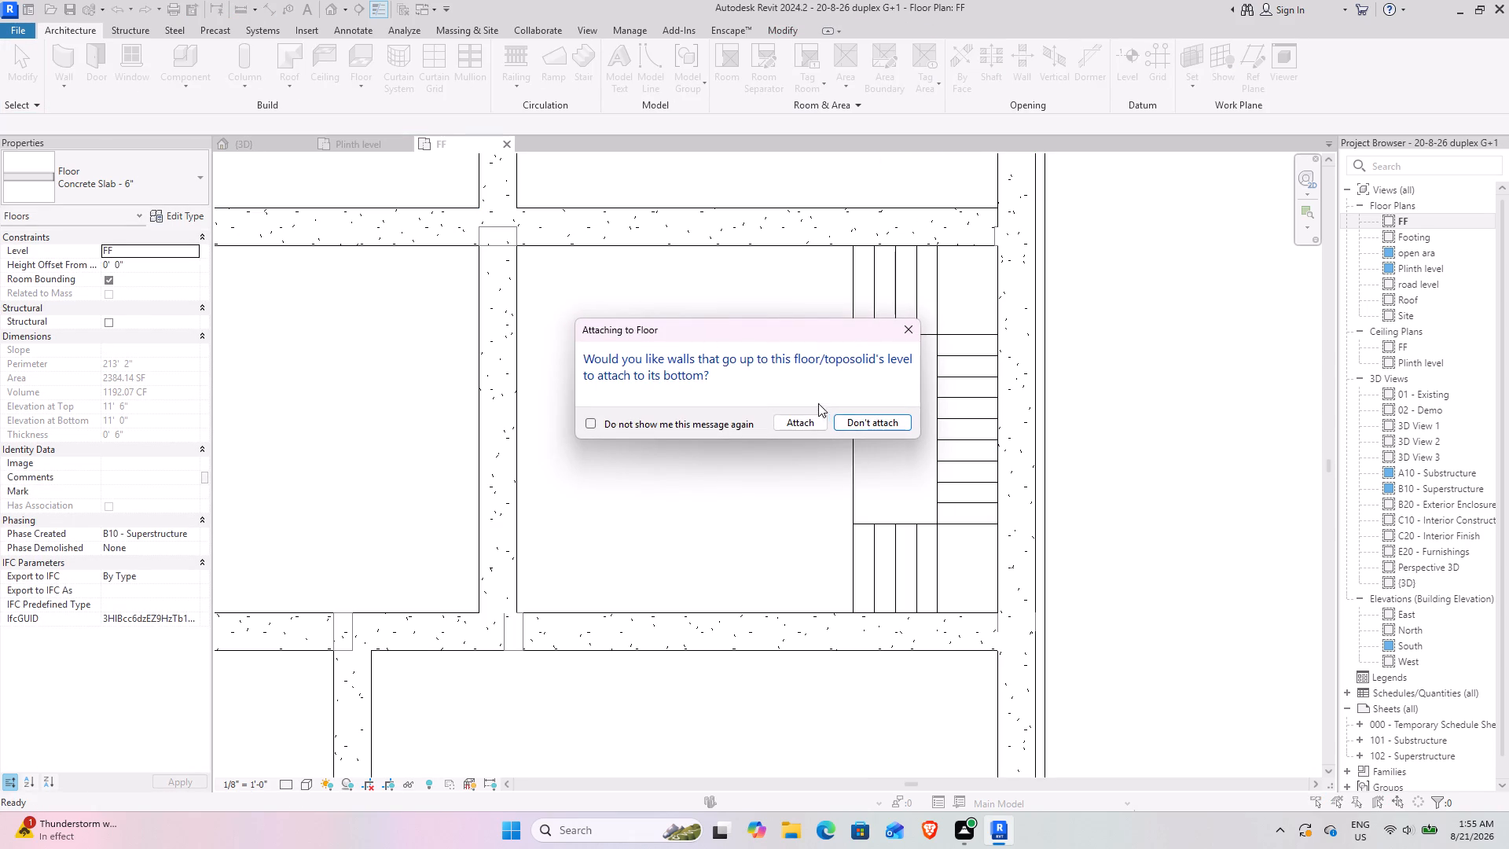
{"action": "left_click", "coordinate": [844, 427]}
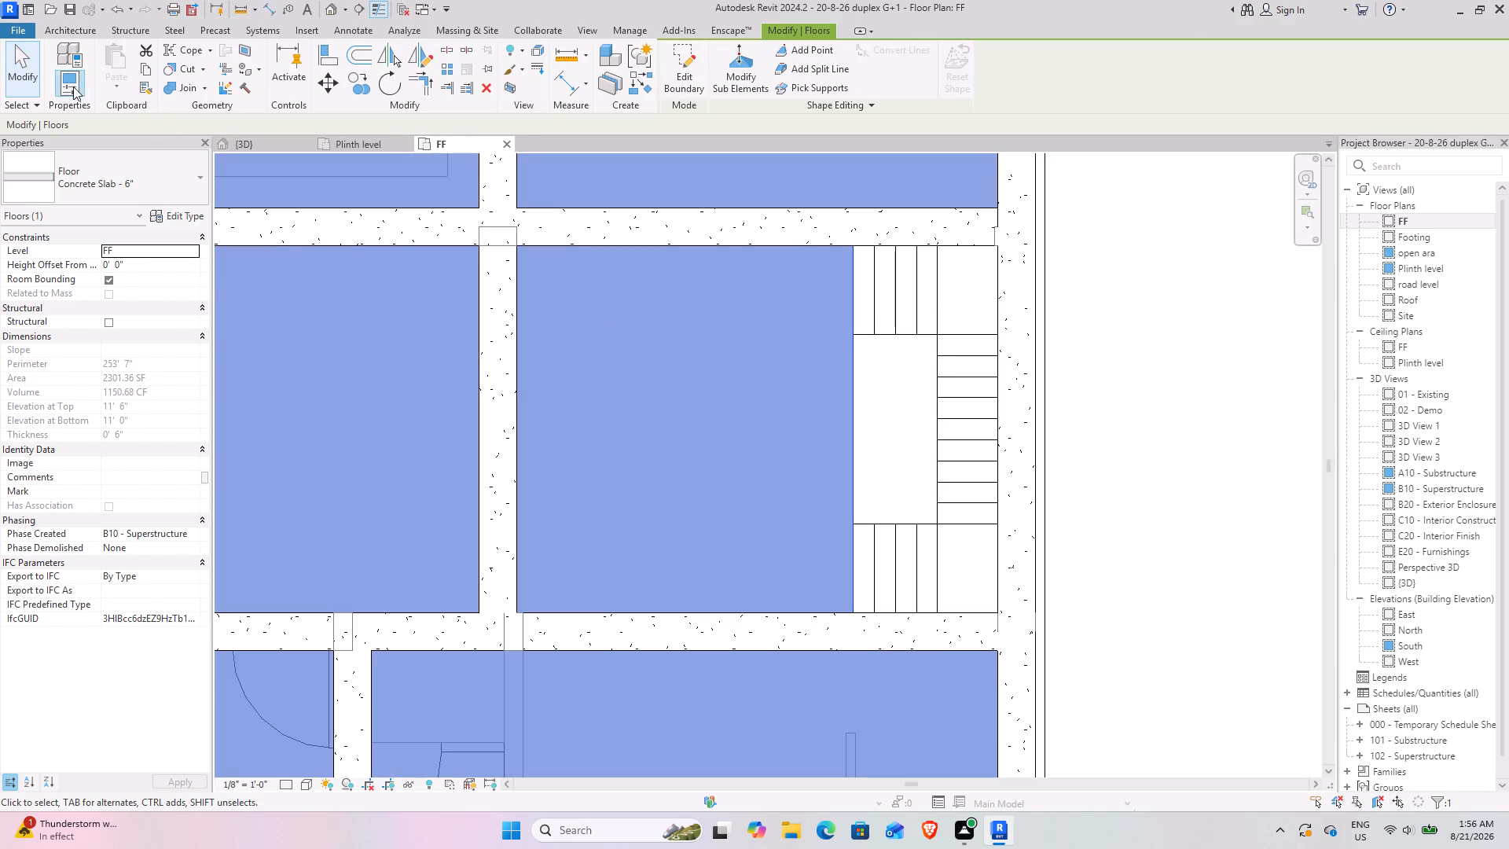
Examine the stairwell opening in the FF slab in the 3D view, with the house seen from above, front and both sides.
{"action": "left_click", "coordinate": [252, 145]}
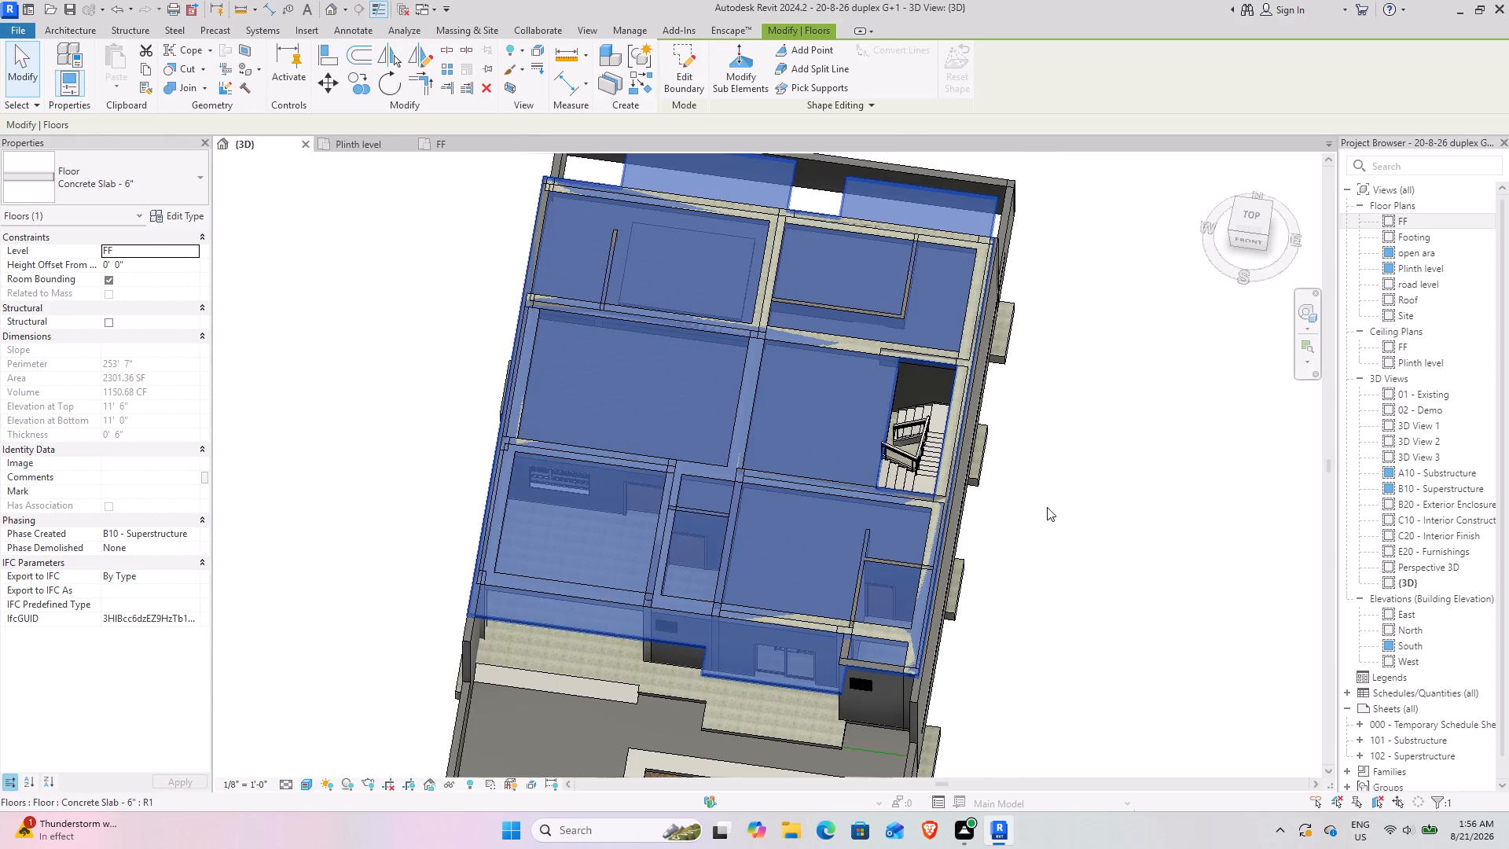
{"action": "left_click", "coordinate": [1089, 517]}
{"action": "middle_click_drag", "start_coordinate": [830, 488], "coordinate": [881, 189], "text": "shift"}
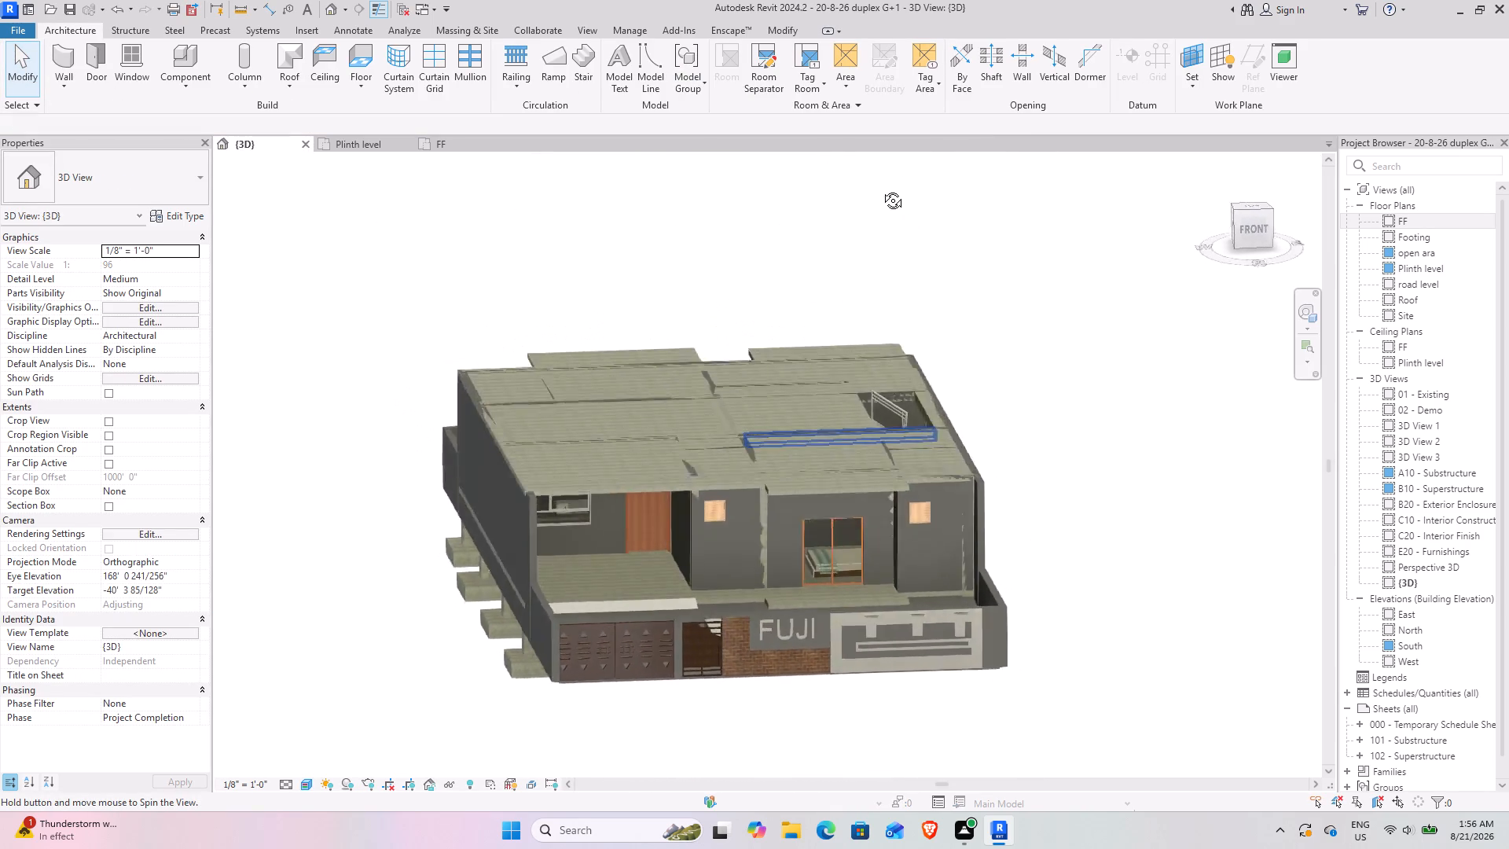
{"action": "middle_click_drag", "start_coordinate": [881, 189], "coordinate": [813, 158], "text": "shift"}
{"action": "middle_click_drag", "start_coordinate": [641, 504], "coordinate": [791, 374]}
{"action": "middle_click_drag", "start_coordinate": [779, 410], "coordinate": [901, 446], "text": "shift"}
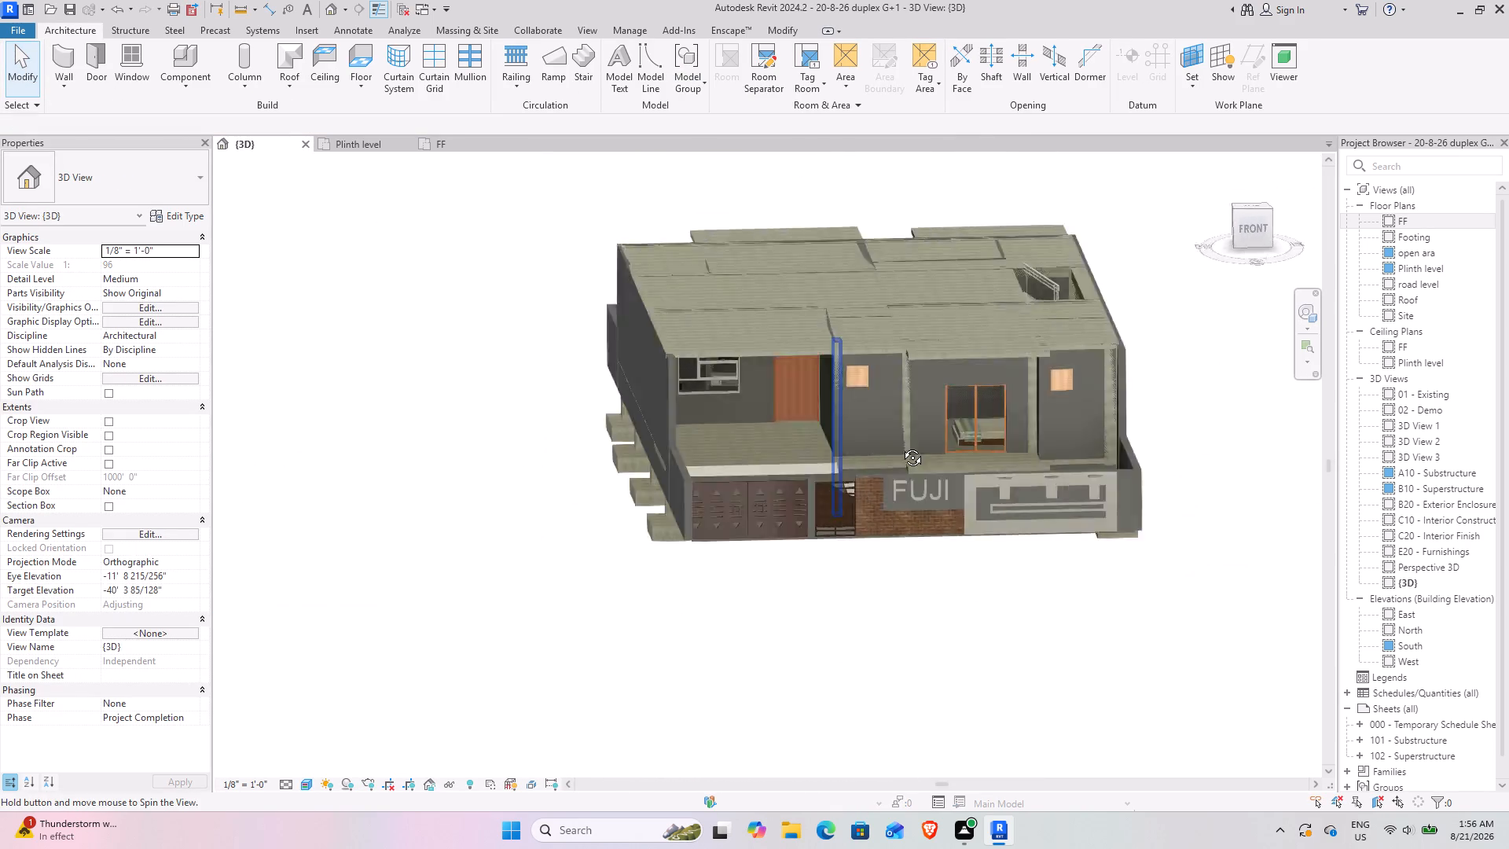
{"action": "middle_click_drag", "start_coordinate": [901, 446], "coordinate": [1002, 454], "text": "shift"}
{"action": "middle_click_drag", "start_coordinate": [1005, 458], "coordinate": [624, 433], "text": "shift"}
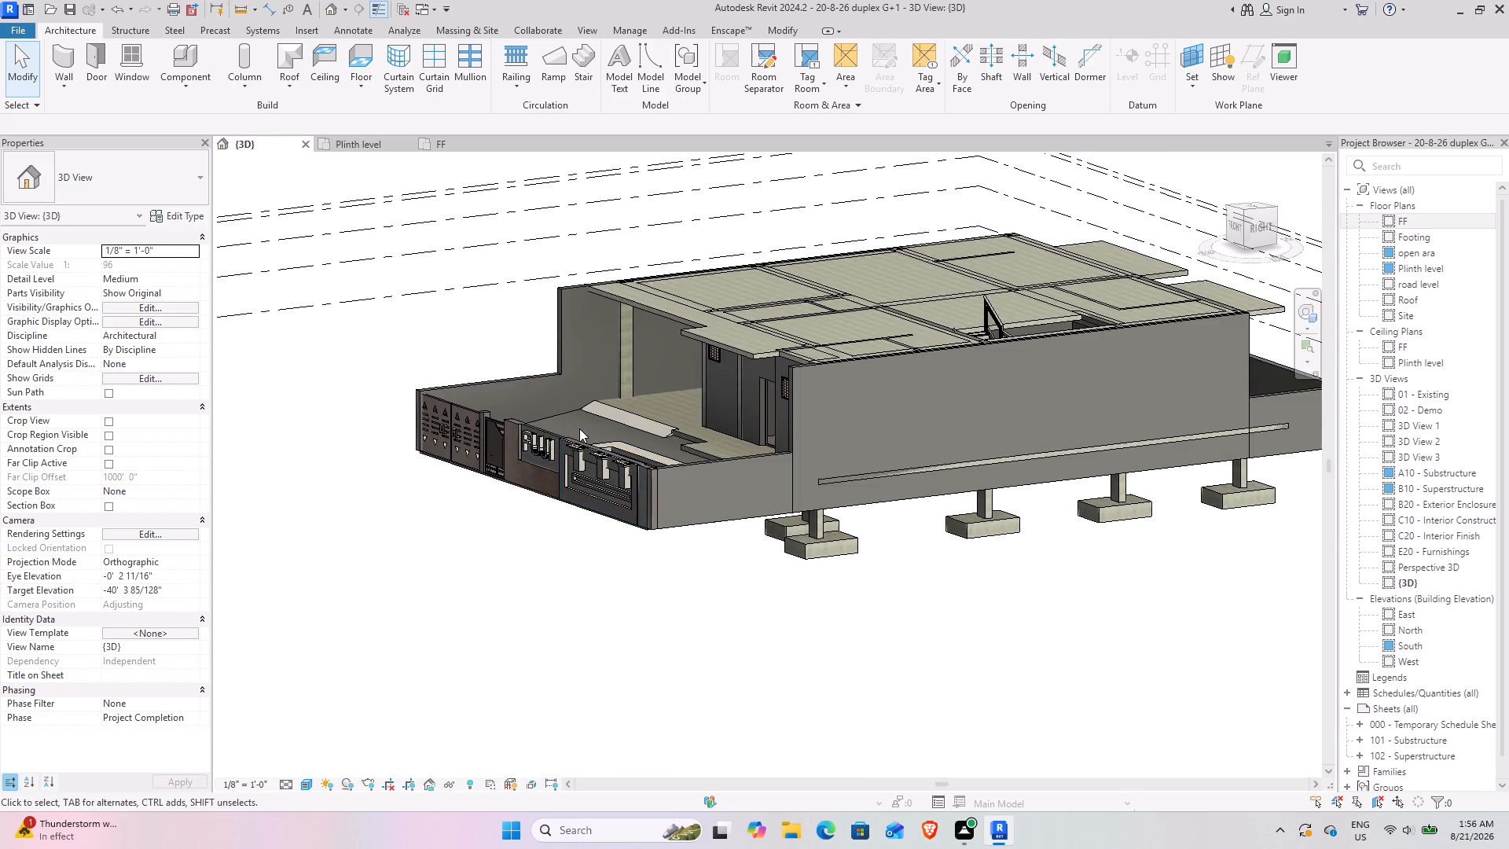
{"action": "middle_click_drag", "start_coordinate": [582, 429], "coordinate": [708, 590], "text": "shift"}
{"action": "scroll", "coordinate": [690, 398], "scroll_direction": "down", "scroll_amount": 3}
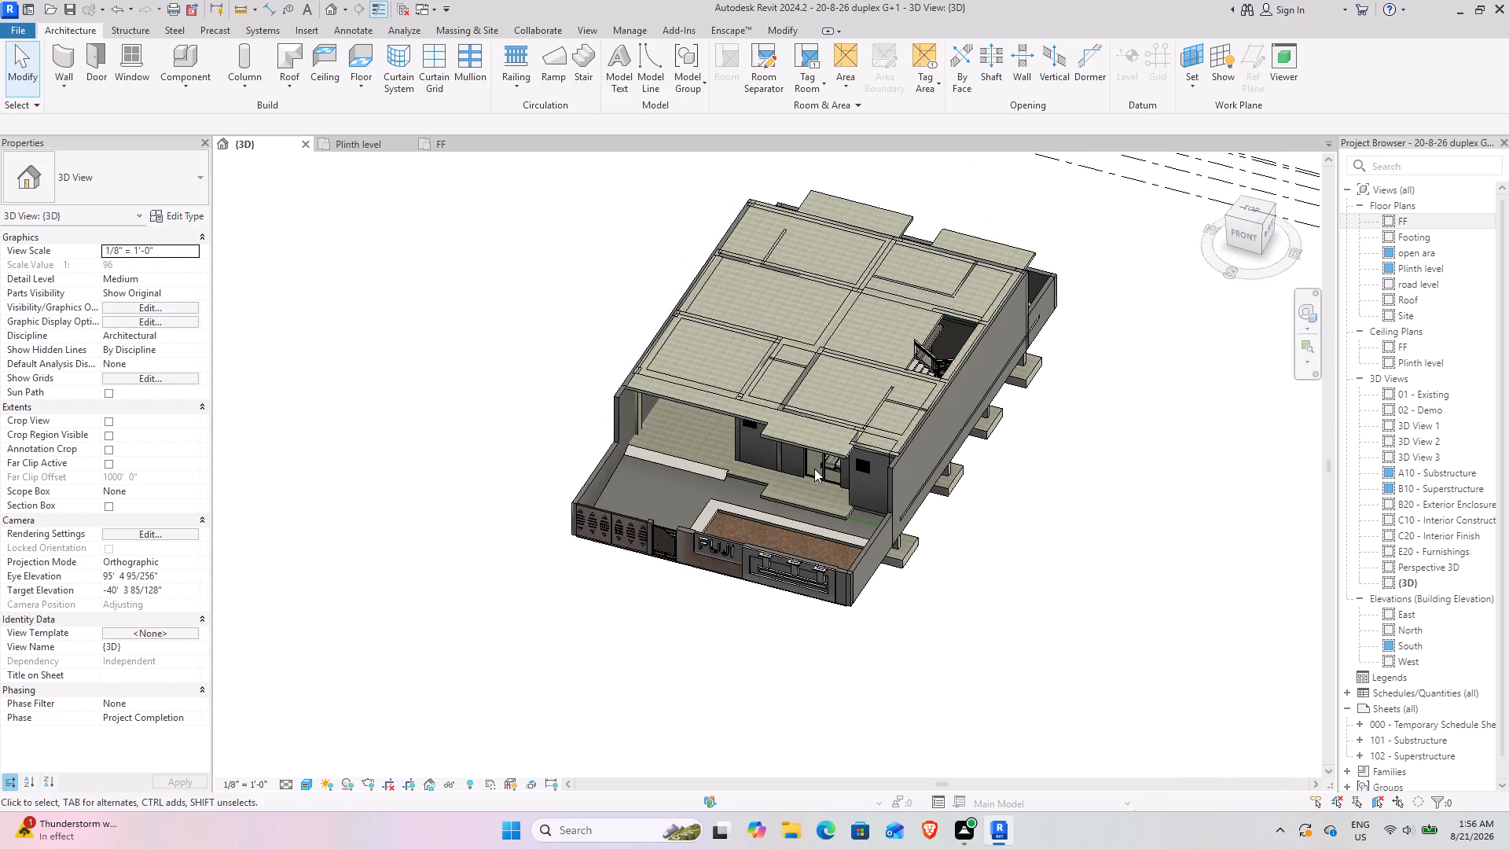
{"action": "middle_click_drag", "start_coordinate": [883, 475], "coordinate": [672, 301], "text": "shift"}
{"action": "middle_click_drag", "start_coordinate": [595, 322], "coordinate": [881, 482], "text": "shift"}
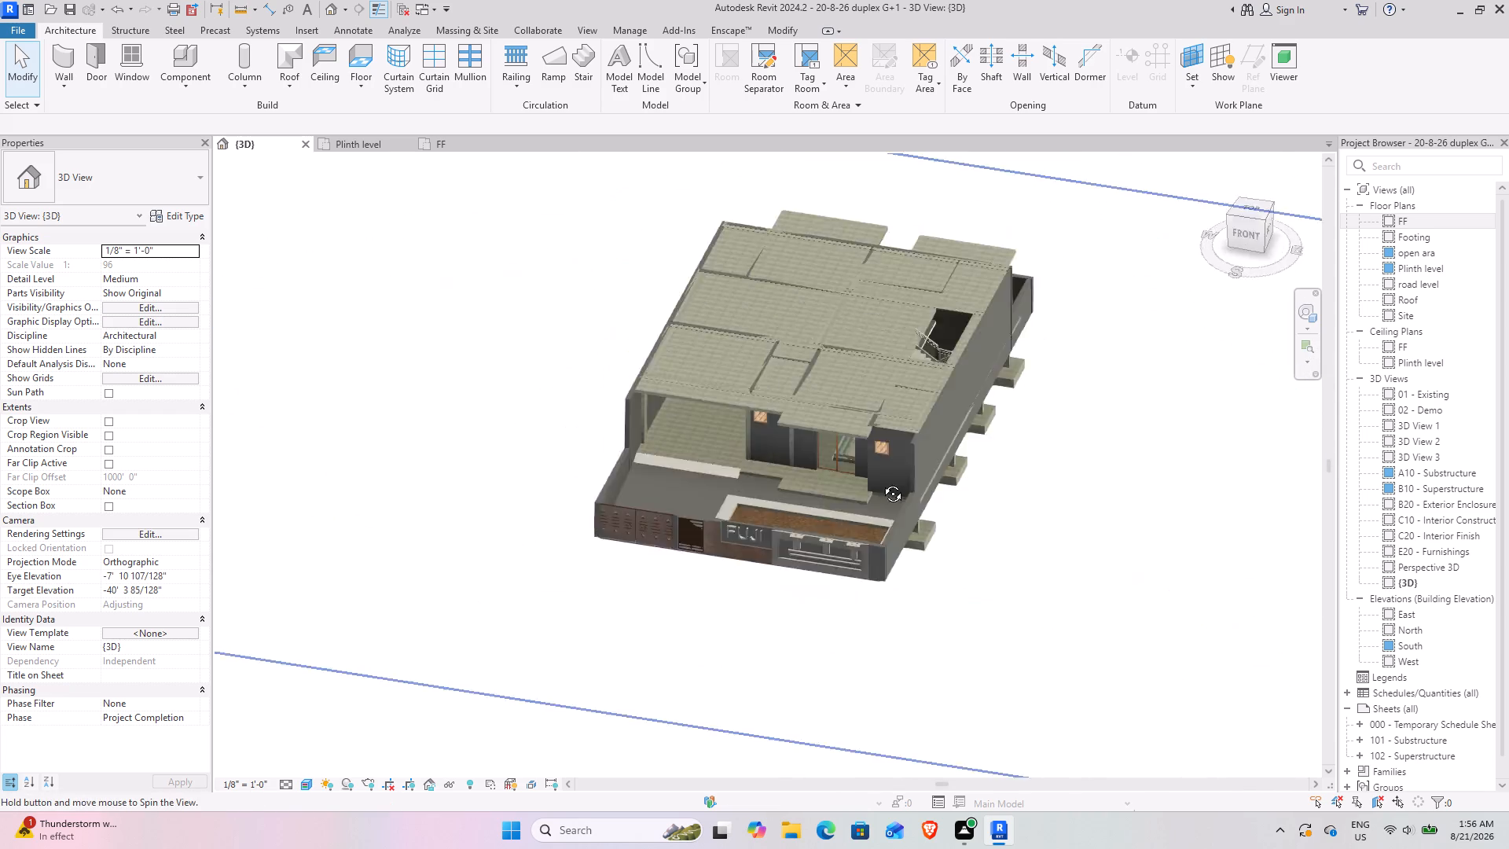
{"action": "middle_click_drag", "start_coordinate": [881, 482], "coordinate": [896, 487], "text": "shift"}
{"action": "middle_click_drag", "start_coordinate": [904, 474], "coordinate": [1208, 358], "text": "shift"}
{"action": "scroll", "coordinate": [1207, 362], "scroll_direction": "down", "scroll_amount": 3}
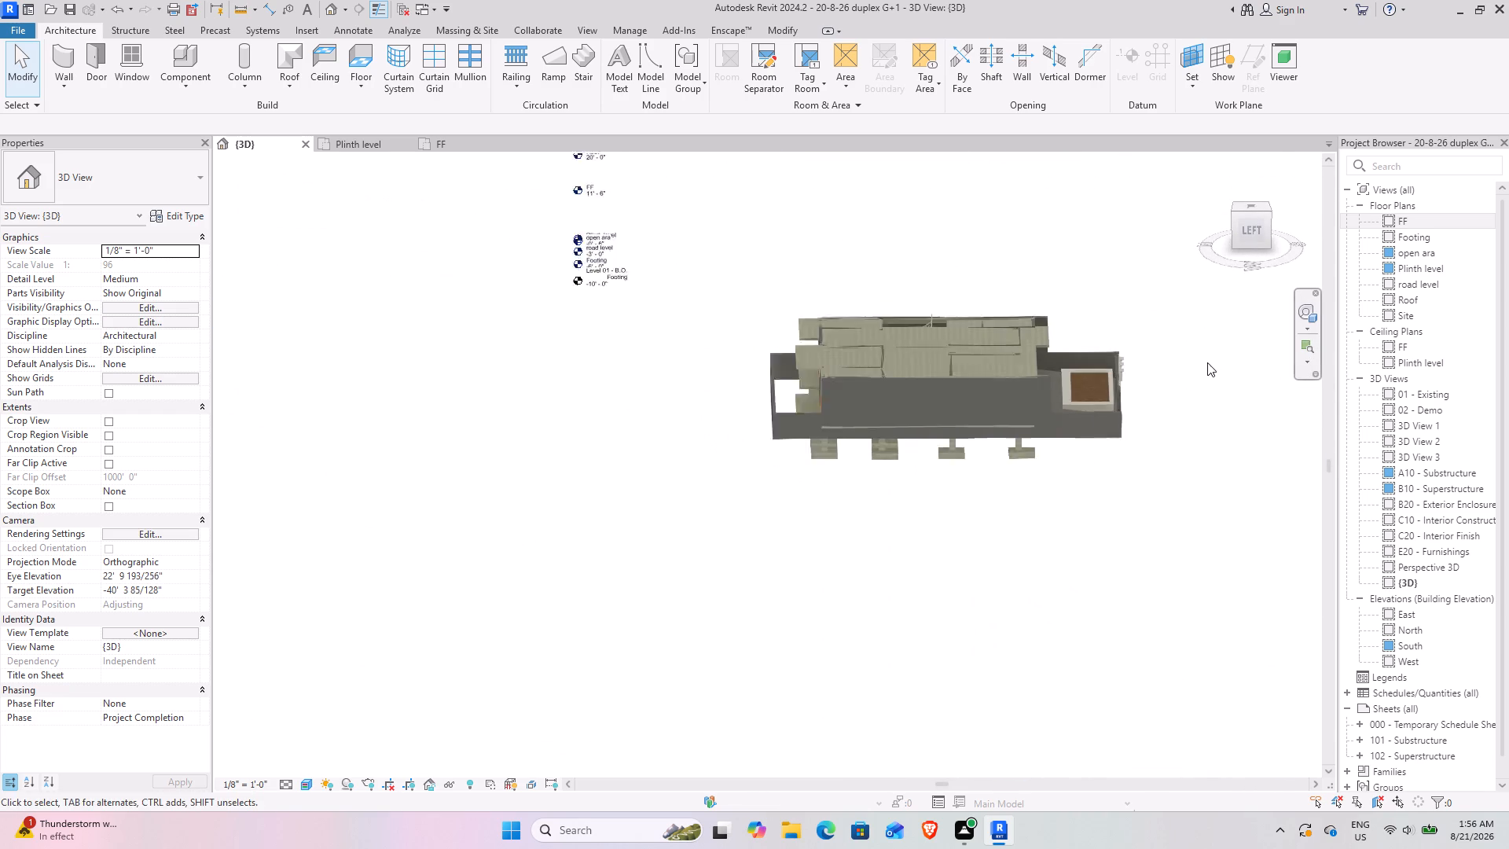
{"action": "scroll", "coordinate": [1207, 362], "scroll_direction": "down", "scroll_amount": 1}
{"action": "middle_click_drag", "start_coordinate": [1215, 428], "coordinate": [942, 415]}
{"action": "middle_click_drag", "start_coordinate": [1085, 436], "coordinate": [854, 396], "text": "shift"}
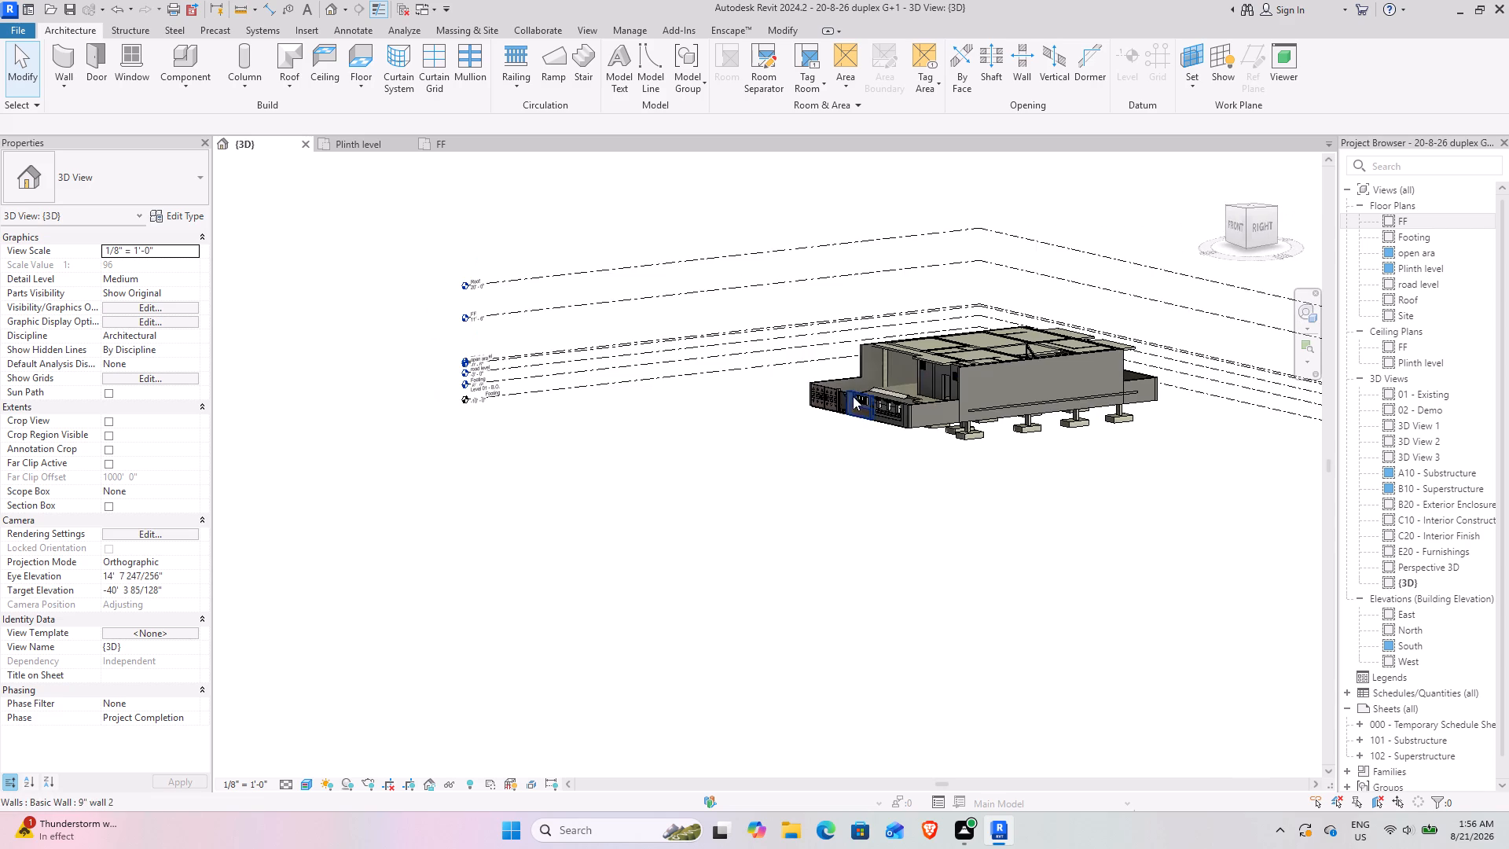
Review the front porch, compound wall, slab projections and stair opening from the front corners, side and rear.
{"action": "scroll", "coordinate": [984, 365], "scroll_direction": "up", "scroll_amount": 8}
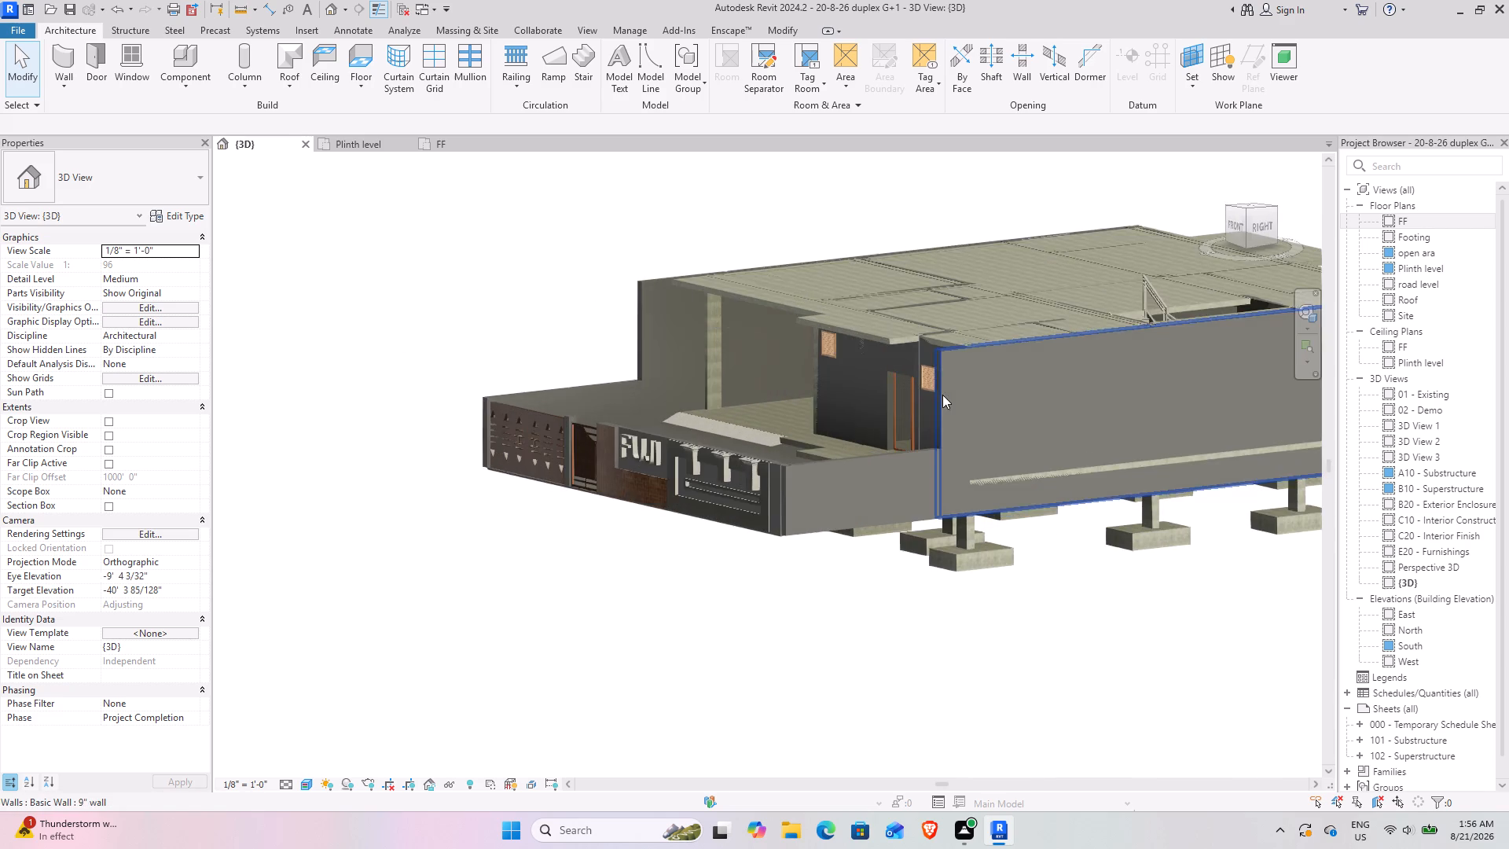
{"action": "middle_click_drag", "start_coordinate": [851, 383], "coordinate": [992, 495], "text": "shift"}
{"action": "middle_click_drag", "start_coordinate": [814, 413], "coordinate": [912, 372]}
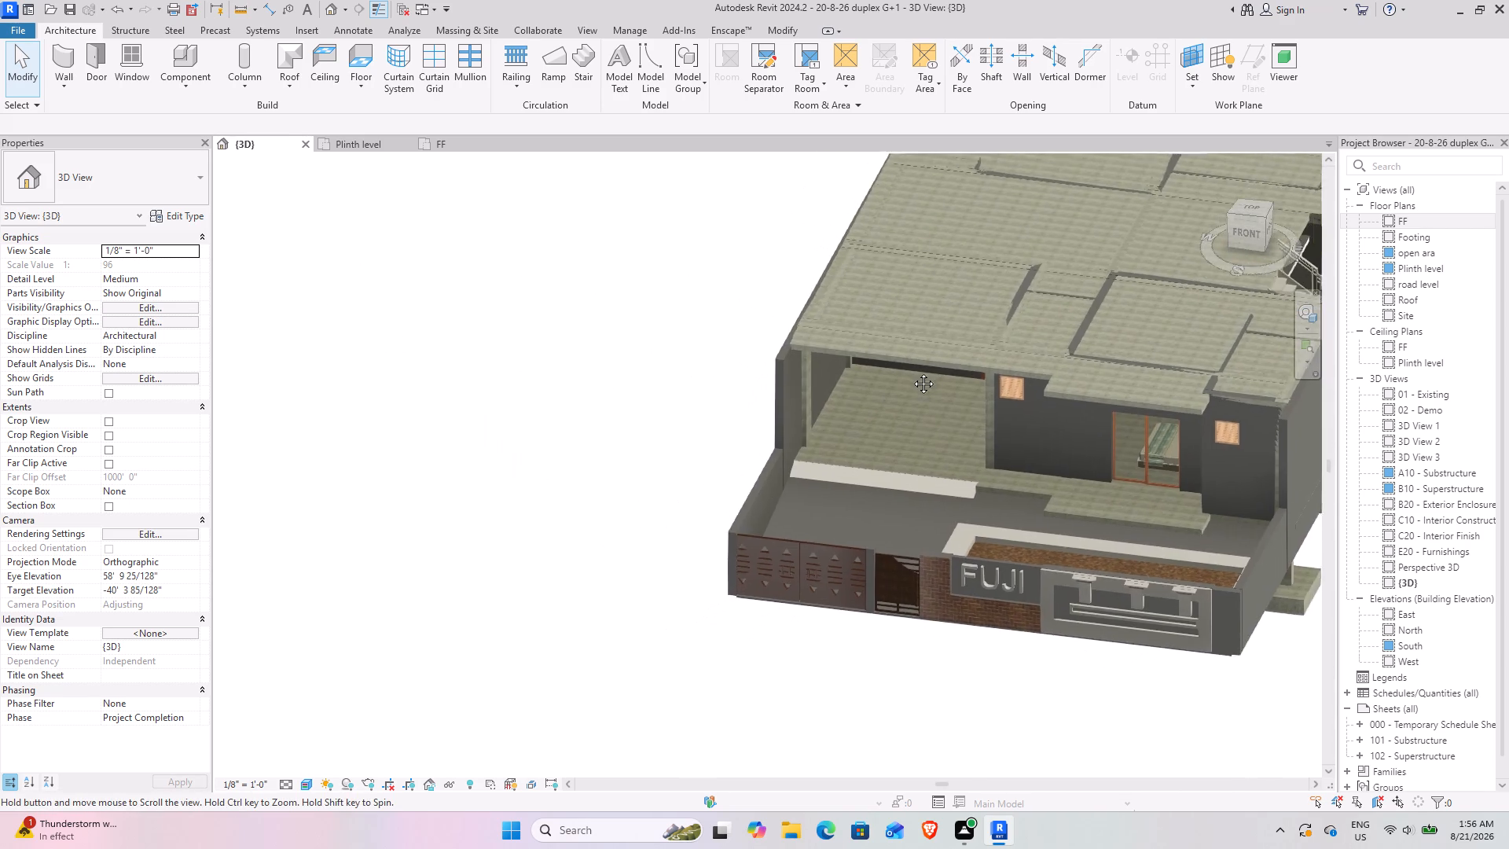
{"action": "middle_click_drag", "start_coordinate": [912, 372], "coordinate": [913, 368]}
{"action": "middle_click_drag", "start_coordinate": [900, 371], "coordinate": [475, 273]}
{"action": "scroll", "coordinate": [486, 273], "scroll_direction": "down", "scroll_amount": 4}
{"action": "middle_click_drag", "start_coordinate": [512, 319], "coordinate": [740, 355]}
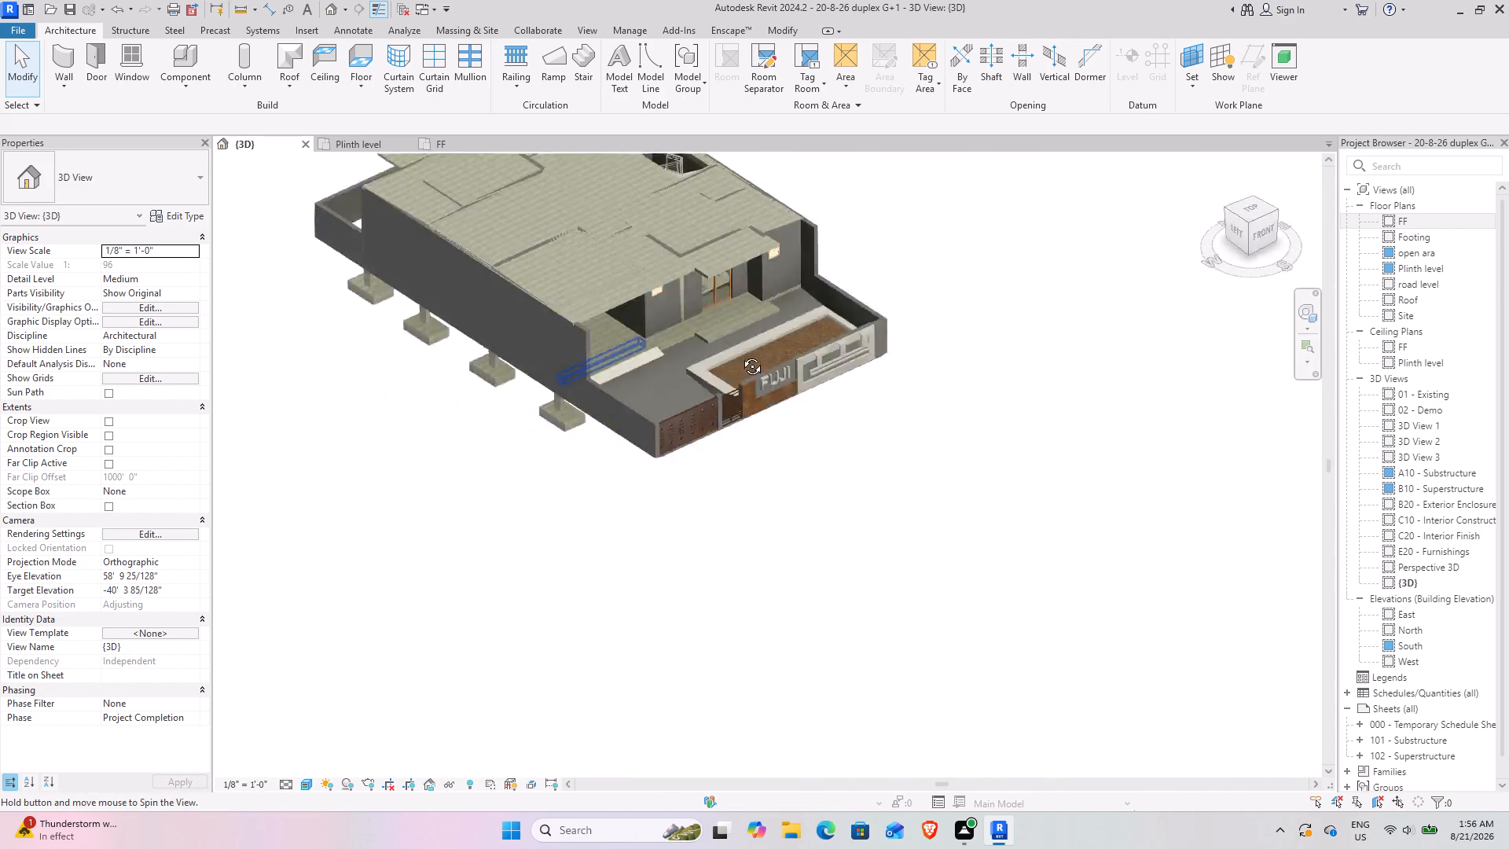
{"action": "middle_click_drag", "start_coordinate": [740, 355], "coordinate": [872, 347]}
{"action": "middle_click_drag", "start_coordinate": [853, 318], "coordinate": [1046, 471]}
{"action": "middle_click_drag", "start_coordinate": [981, 447], "coordinate": [761, 232], "text": "shift"}
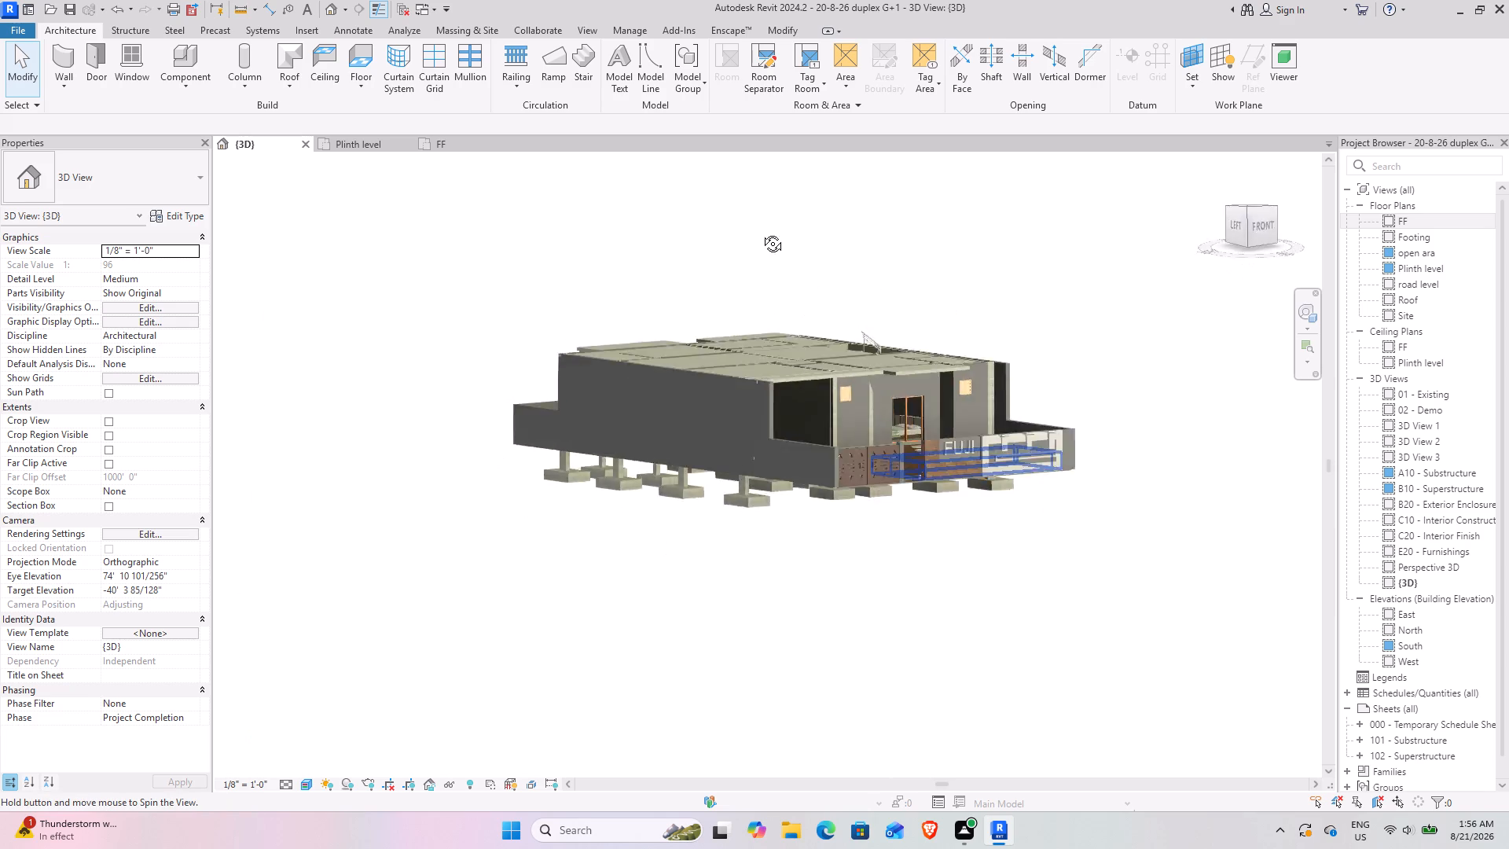
{"action": "middle_click_drag", "start_coordinate": [761, 232], "coordinate": [968, 497], "text": "shift"}
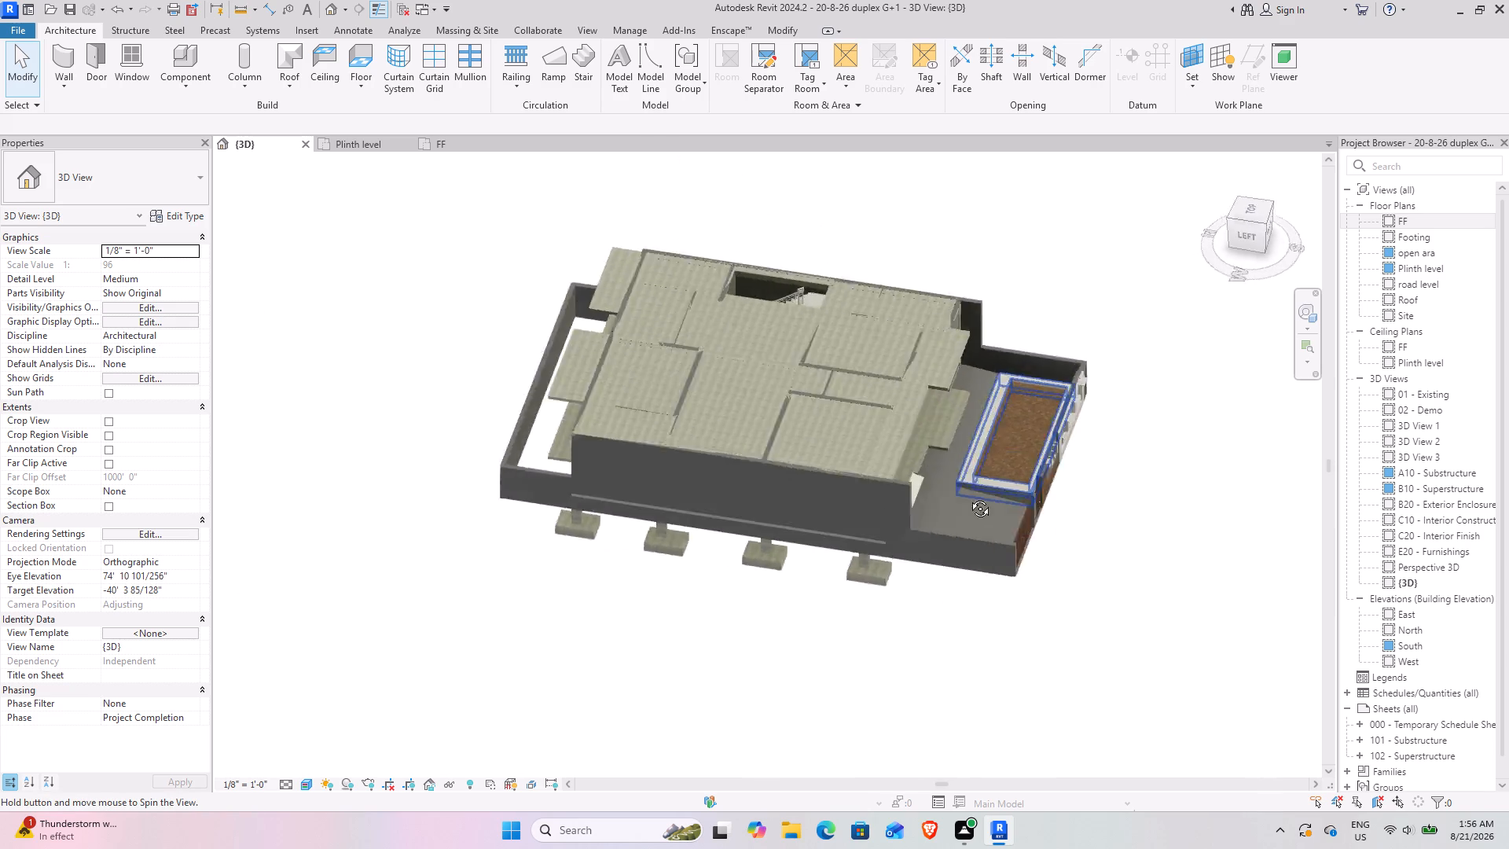
{"action": "middle_click_drag", "start_coordinate": [968, 497], "coordinate": [1128, 523], "text": "shift"}
{"action": "scroll", "coordinate": [1062, 308], "scroll_direction": "up", "scroll_amount": 4}
{"action": "middle_click_drag", "start_coordinate": [978, 421], "coordinate": [997, 384], "text": "shift"}
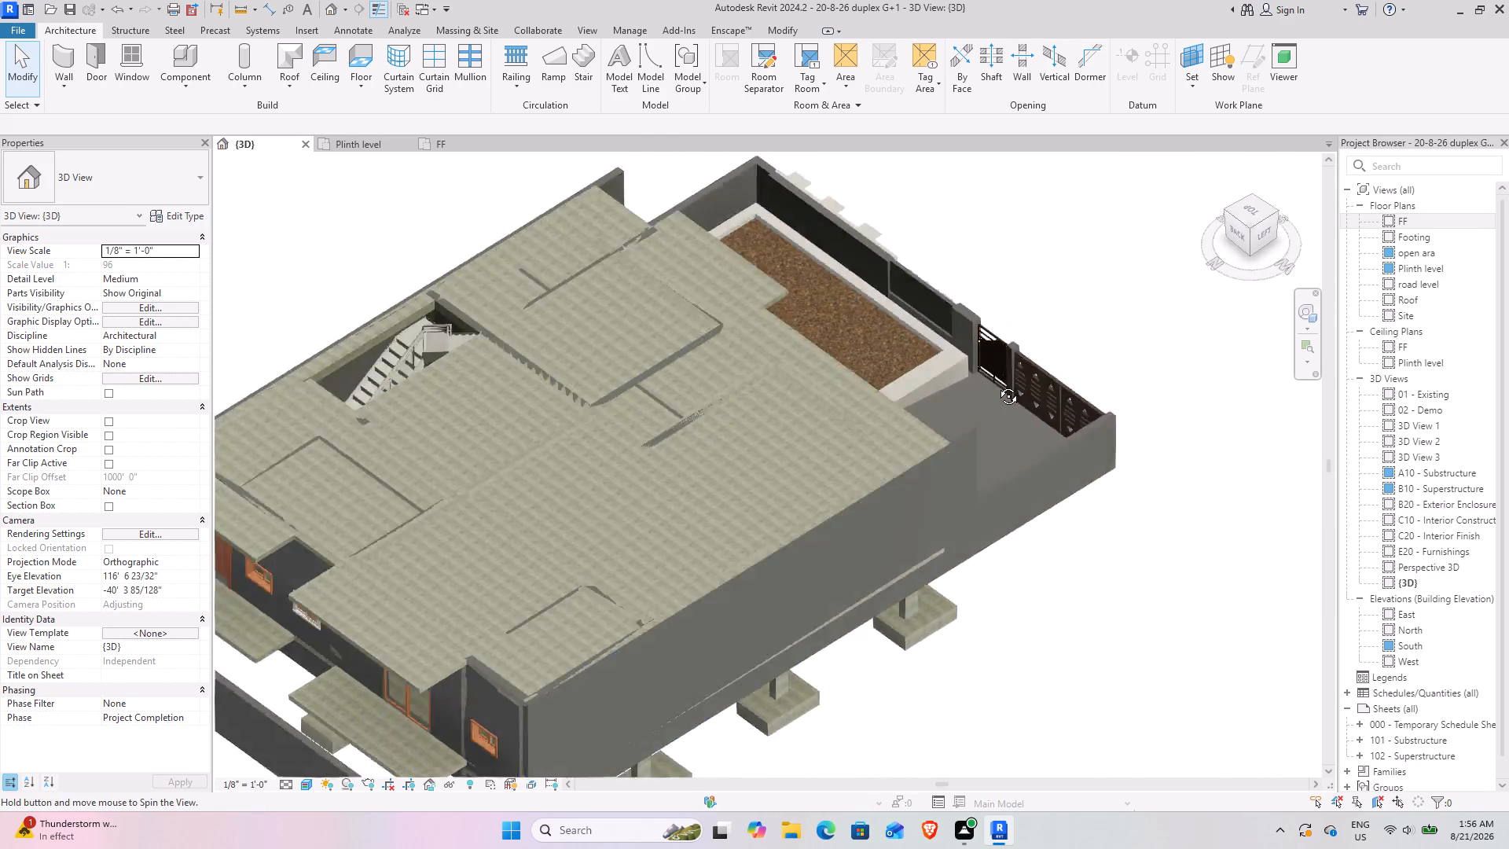
{"action": "middle_click_drag", "start_coordinate": [997, 384], "coordinate": [614, 193], "text": "shift"}
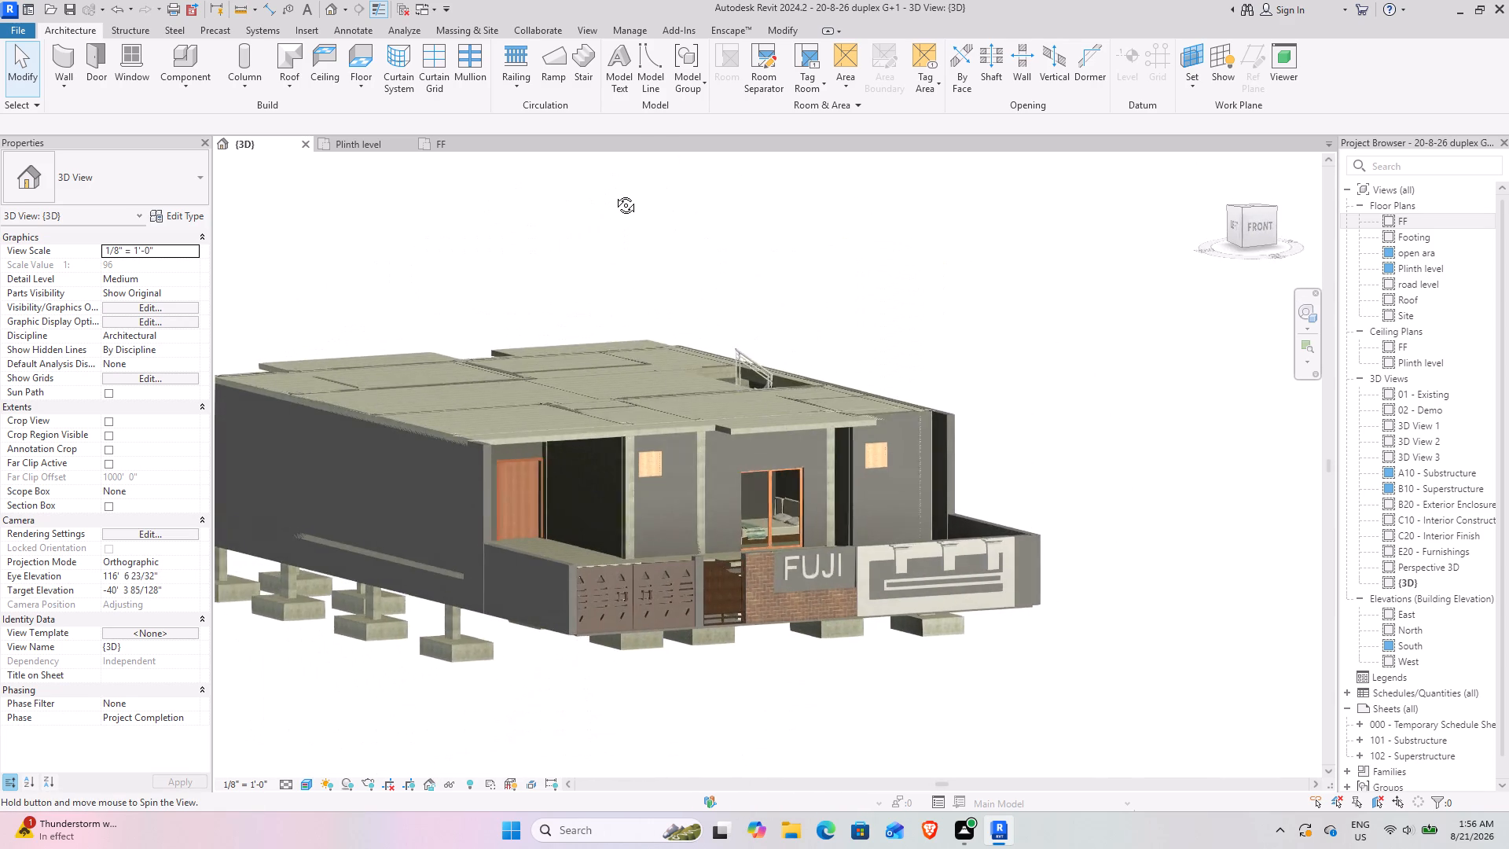
{"action": "middle_click_drag", "start_coordinate": [614, 193], "coordinate": [613, 195], "text": "shift"}
Inspect the footings and planter from below, and the front compound wall's gate, FUJI sign and decorative panel up close.
{"action": "scroll", "coordinate": [835, 655], "scroll_direction": "up", "scroll_amount": 4}
{"action": "middle_click_drag", "start_coordinate": [751, 575], "coordinate": [868, 437]}
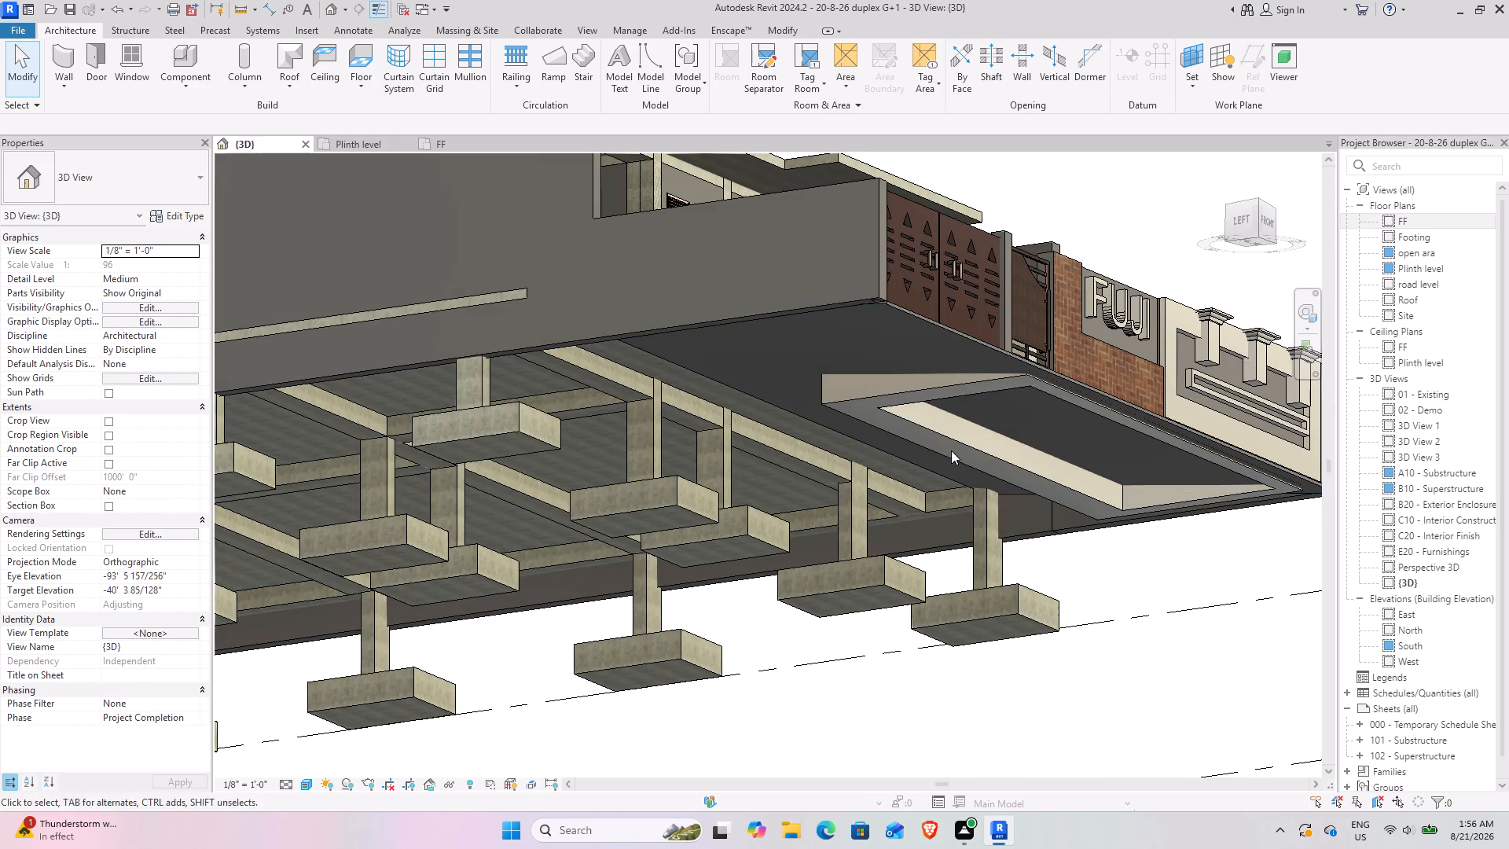
{"action": "middle_click_drag", "start_coordinate": [1031, 467], "coordinate": [550, 492]}
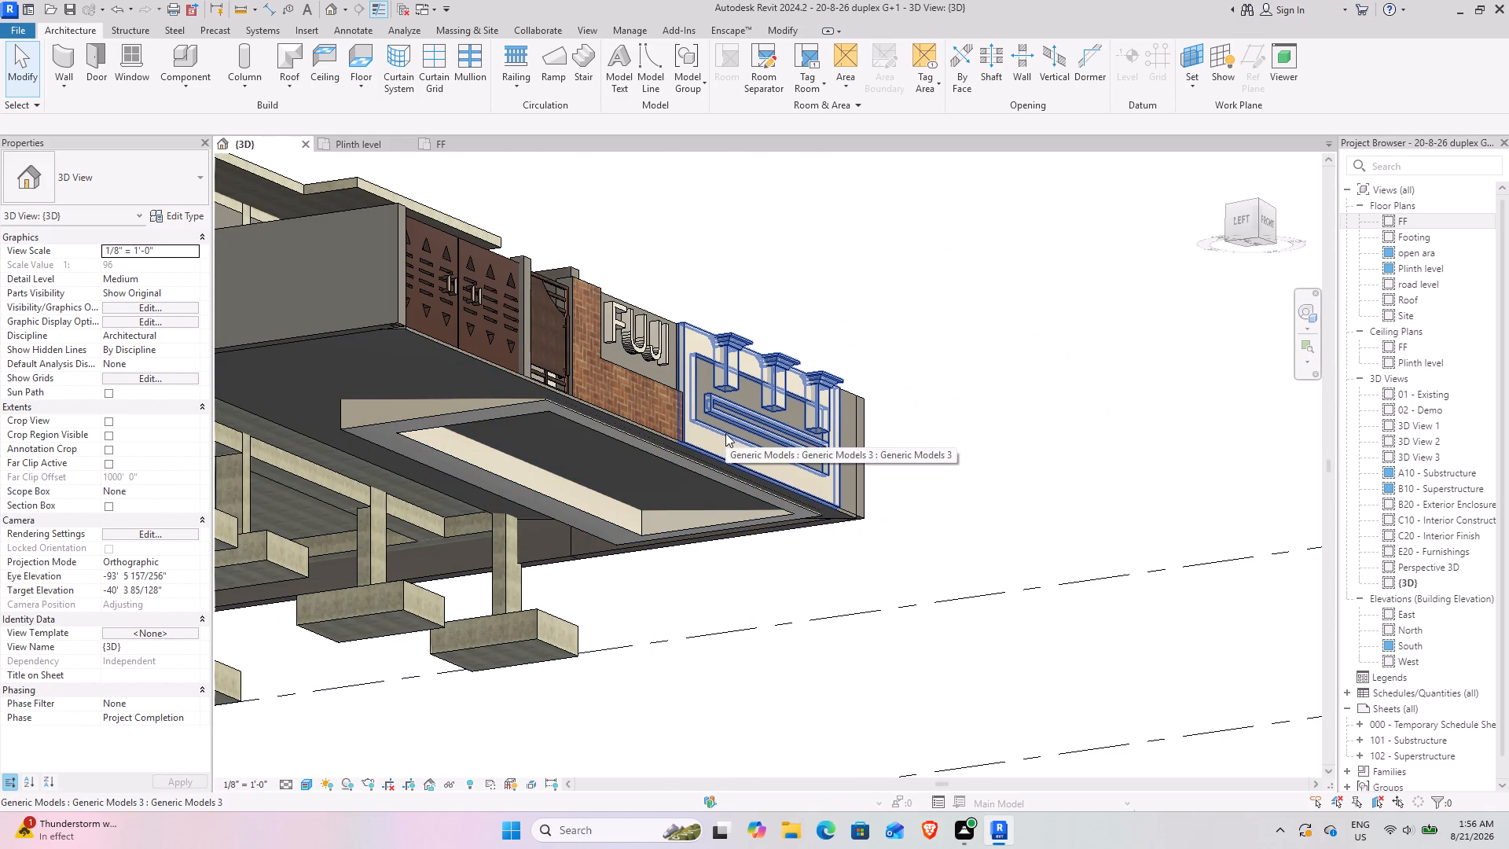
{"action": "scroll", "coordinate": [702, 311], "scroll_direction": "up", "scroll_amount": 3}
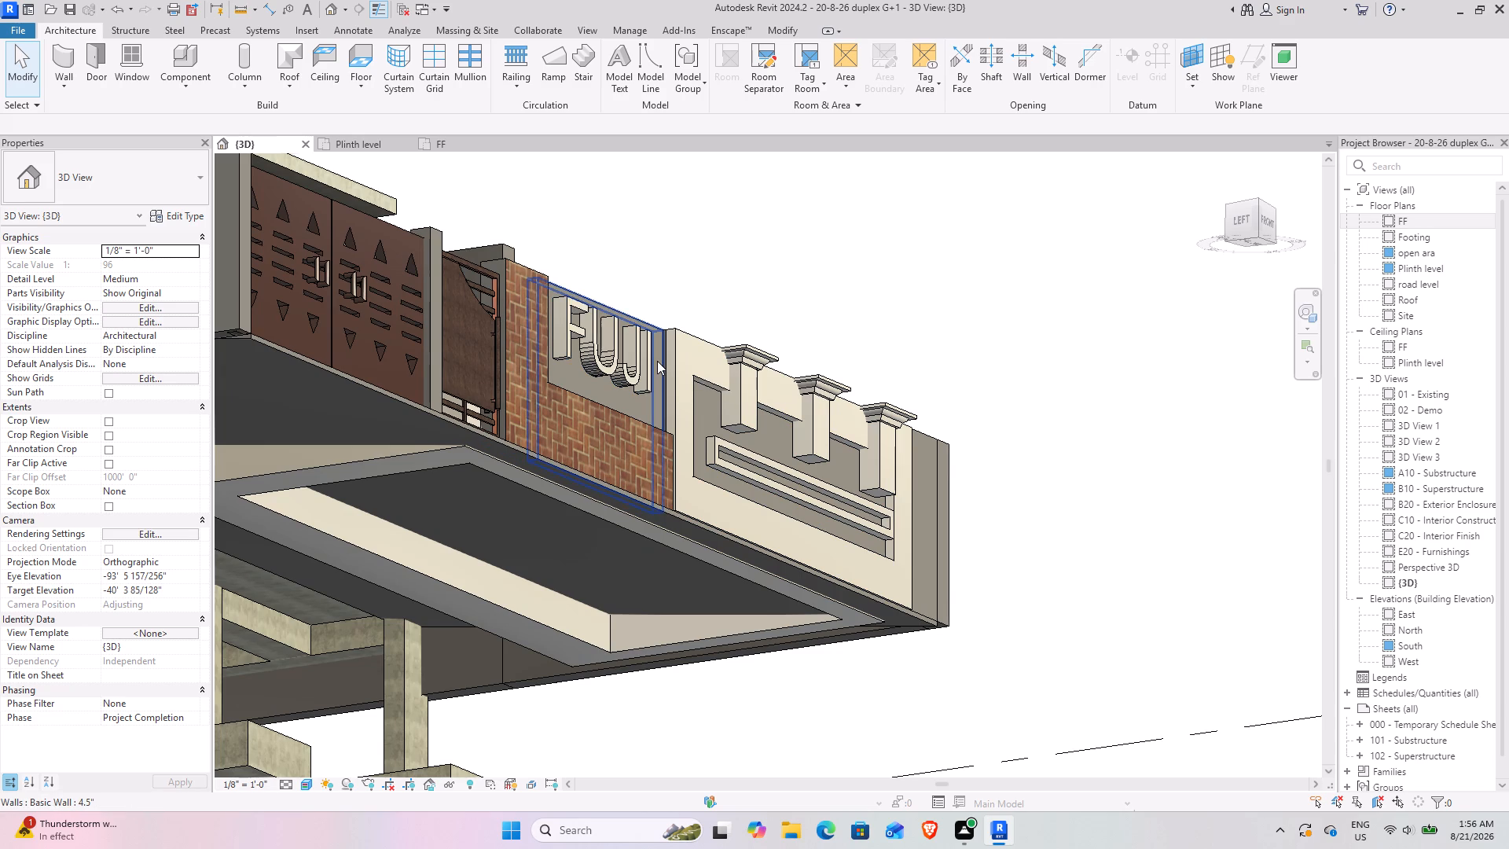
{"action": "scroll", "coordinate": [657, 361], "scroll_direction": "down", "scroll_amount": 4}
{"action": "middle_click_drag", "start_coordinate": [736, 393], "coordinate": [676, 492], "text": "shift"}
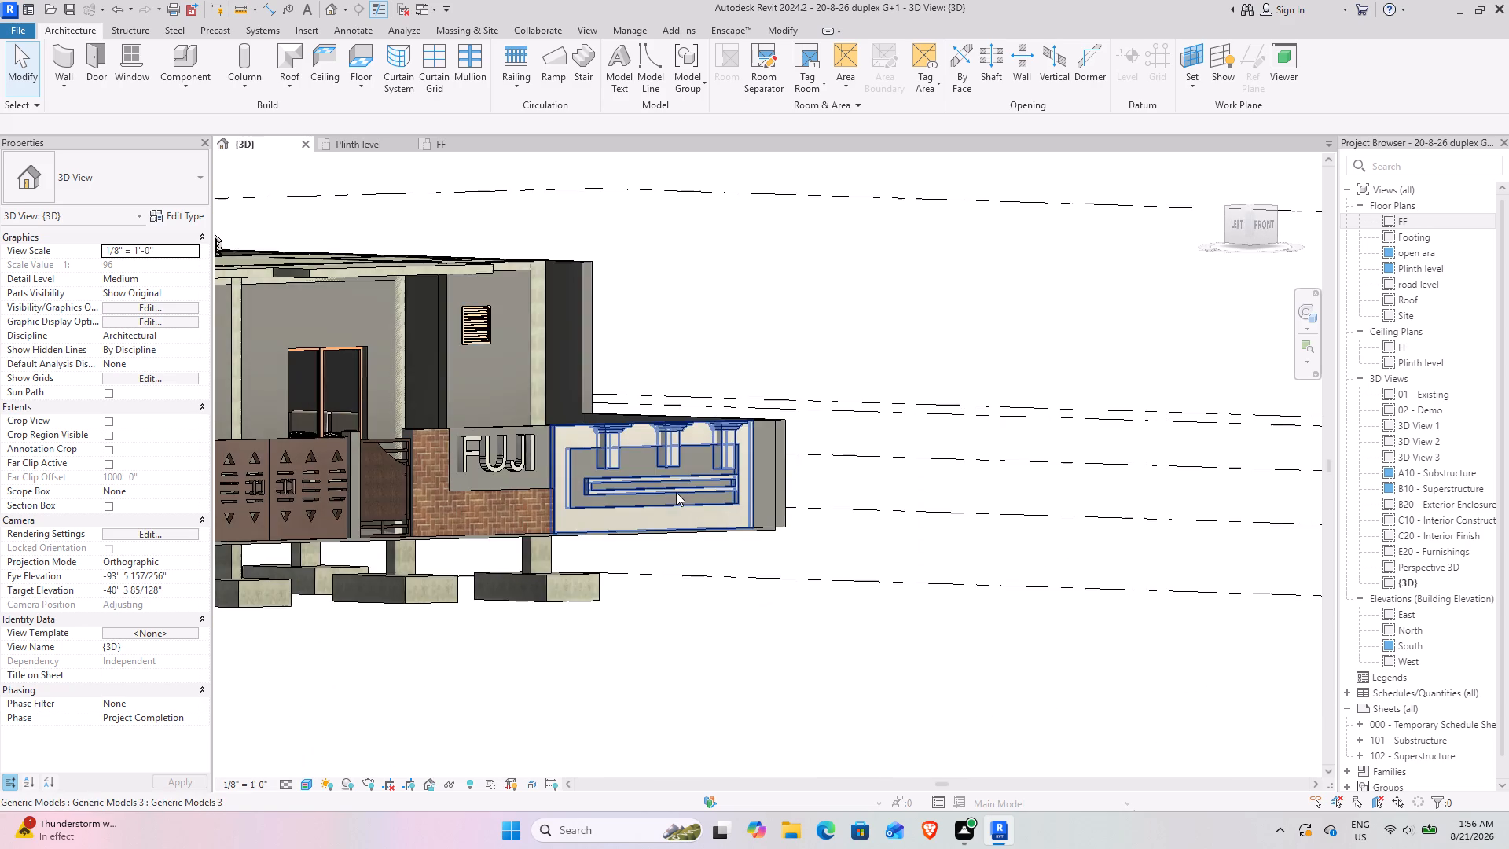
Inspect how far the decorative panel and FUJI sign project from the front compound wall, using the exact Left side view.
{"action": "scroll", "coordinate": [654, 453], "scroll_direction": "up", "scroll_amount": 7}
{"action": "middle_click_drag", "start_coordinate": [638, 478], "coordinate": [764, 491], "text": "shift"}
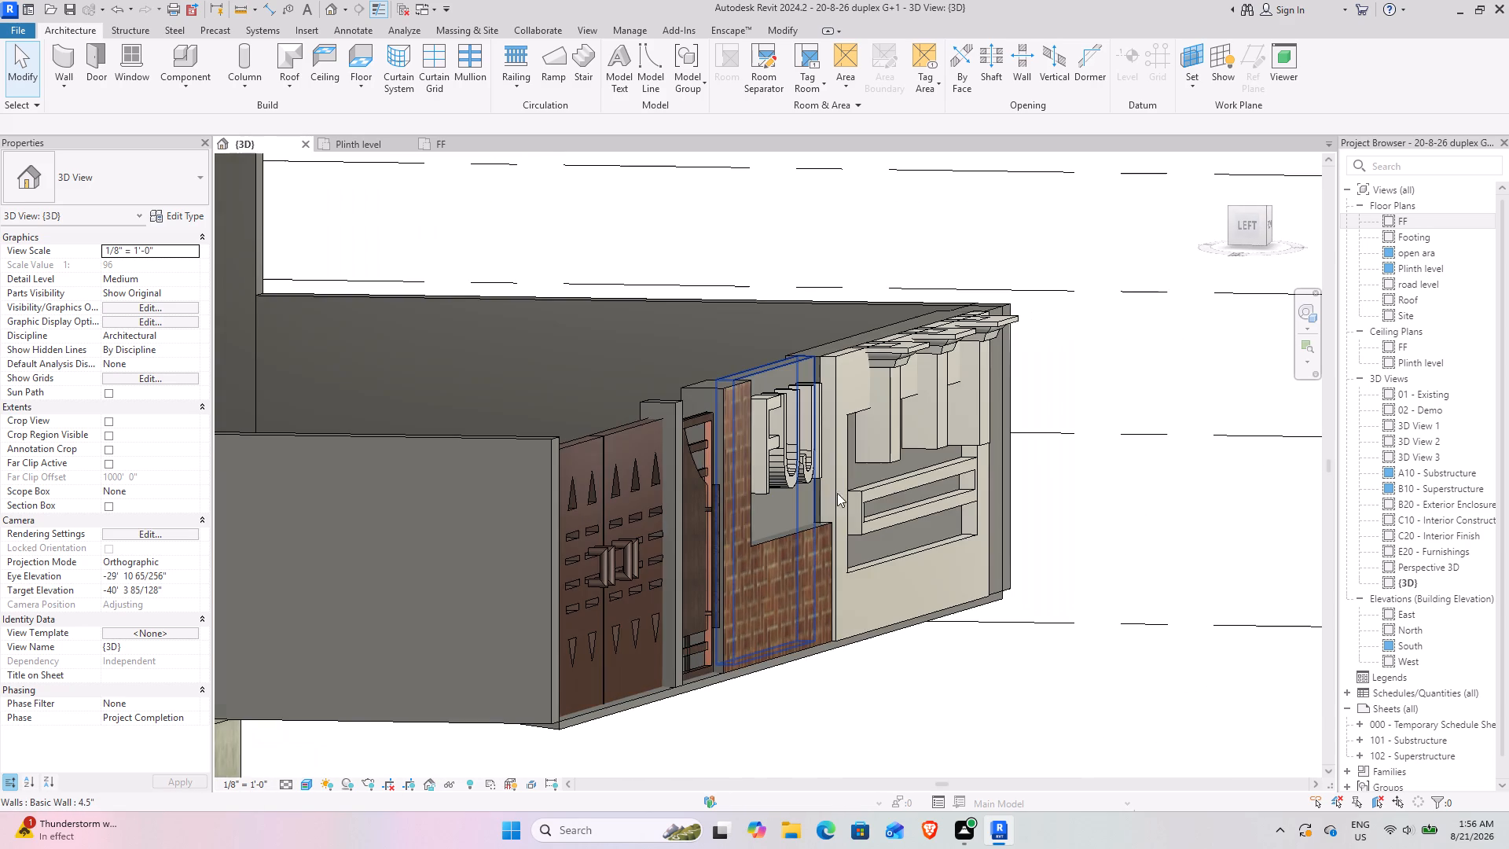
{"action": "middle_click_drag", "start_coordinate": [886, 439], "coordinate": [925, 411], "text": "shift"}
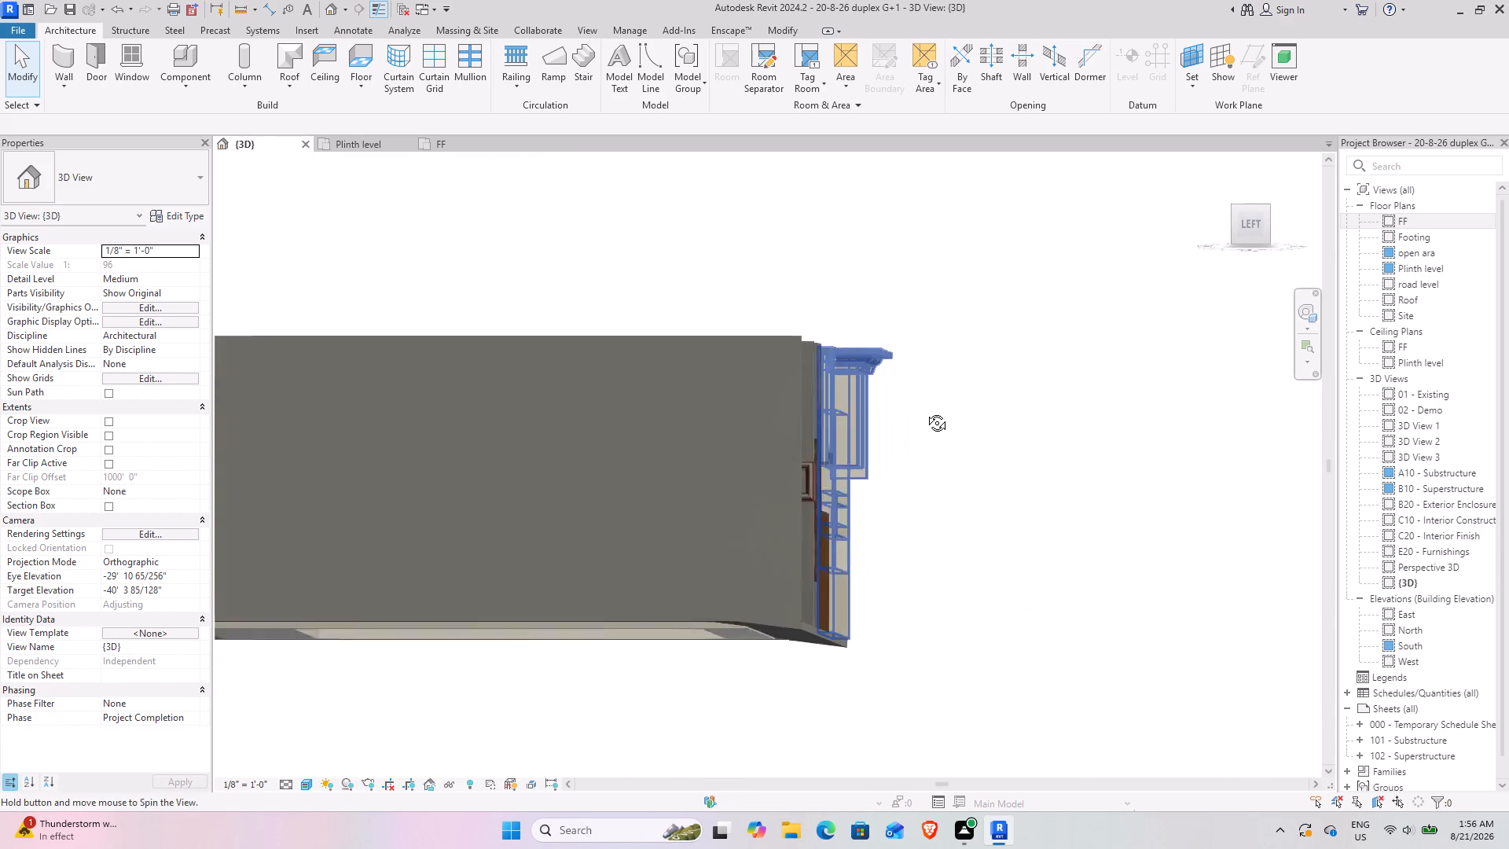
{"action": "middle_click_drag", "start_coordinate": [925, 411], "coordinate": [926, 416], "text": "shift"}
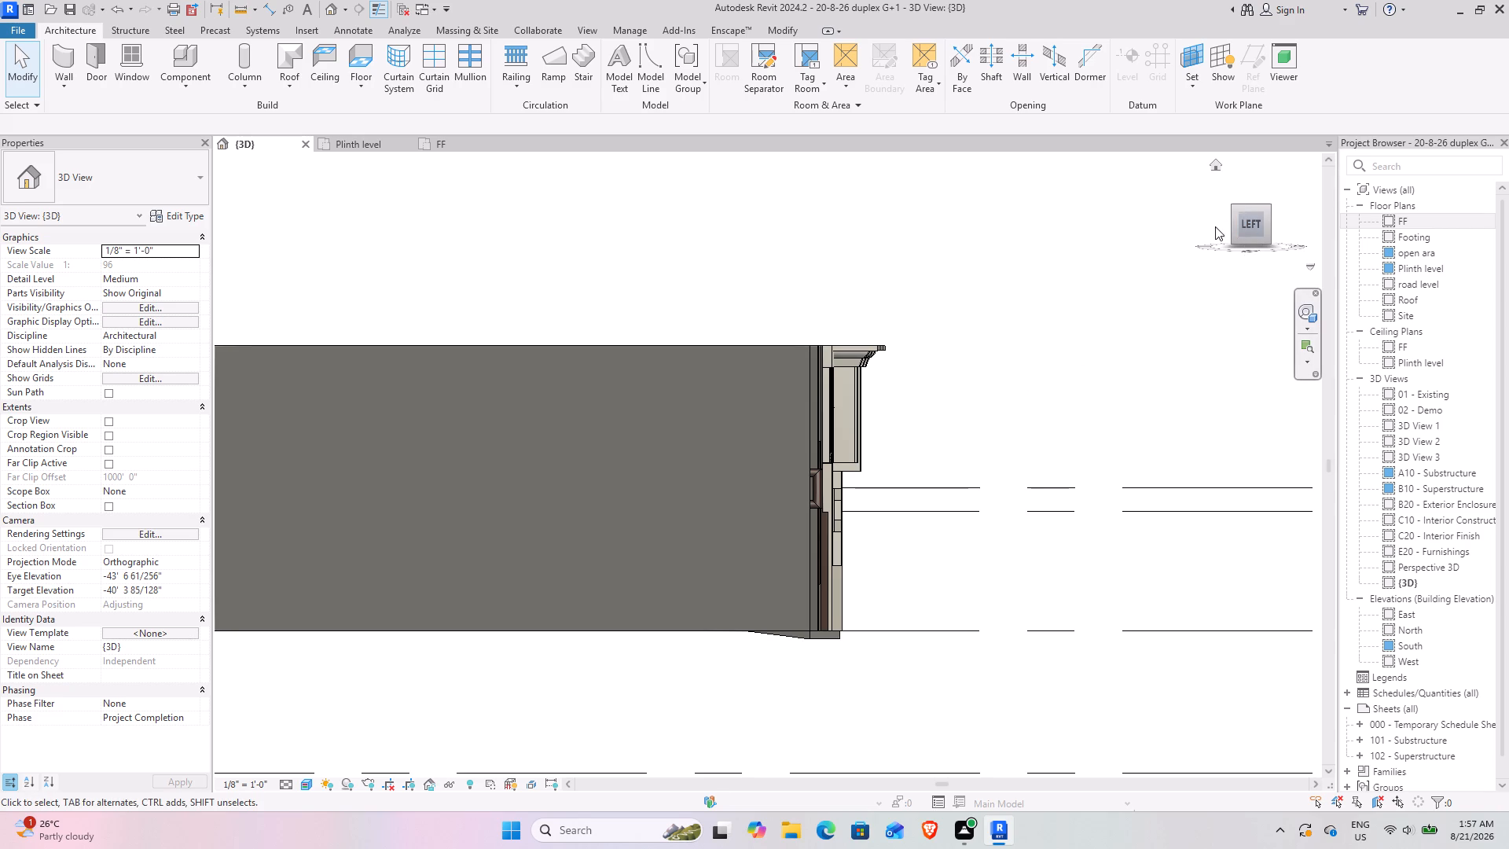
{"action": "left_click", "coordinate": [1257, 222]}
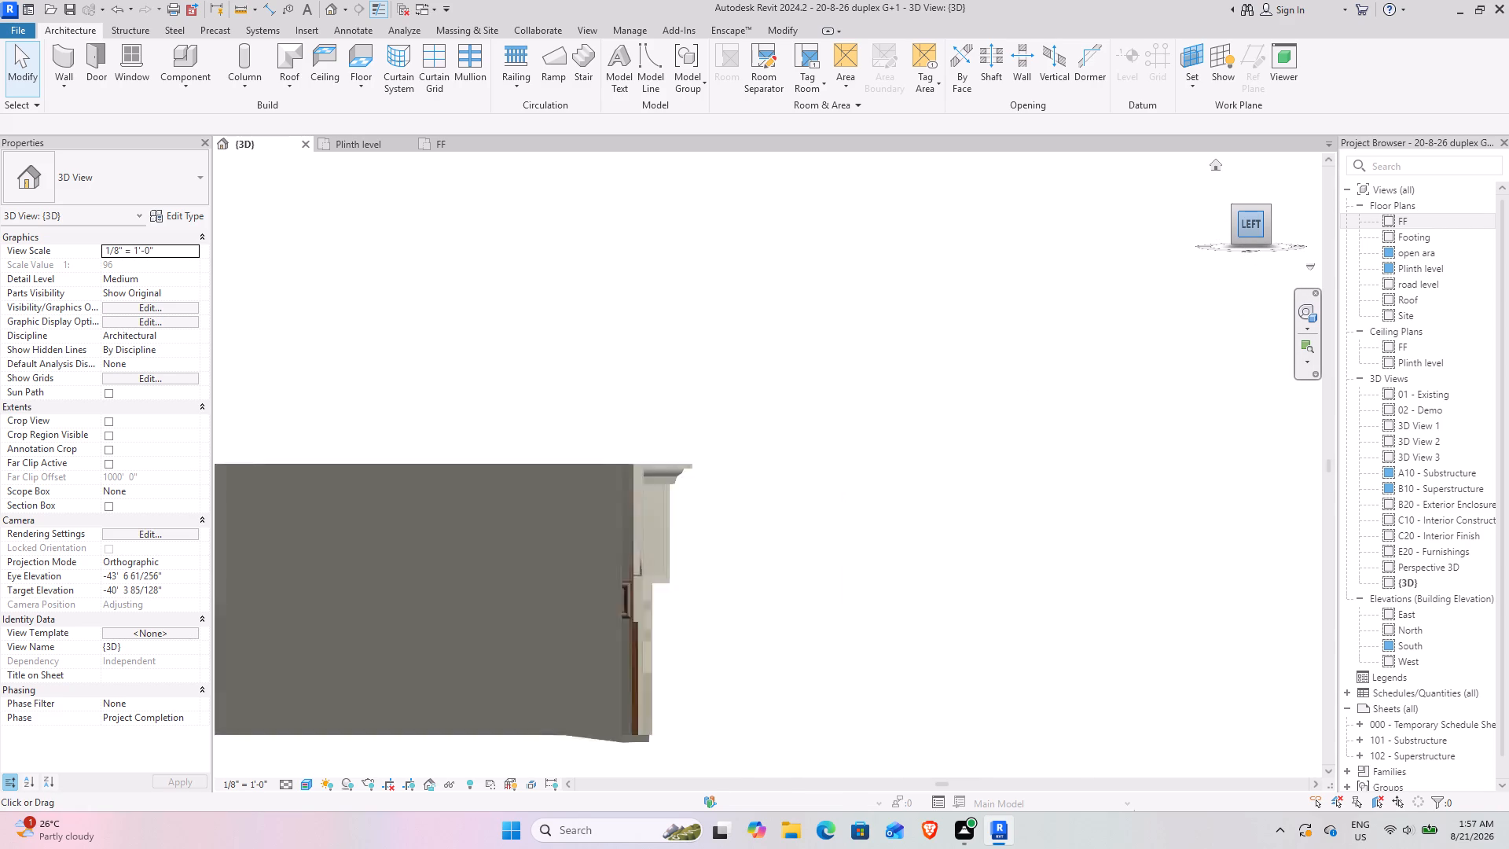
{"action": "scroll", "coordinate": [867, 465], "scroll_direction": "up", "scroll_amount": 5}
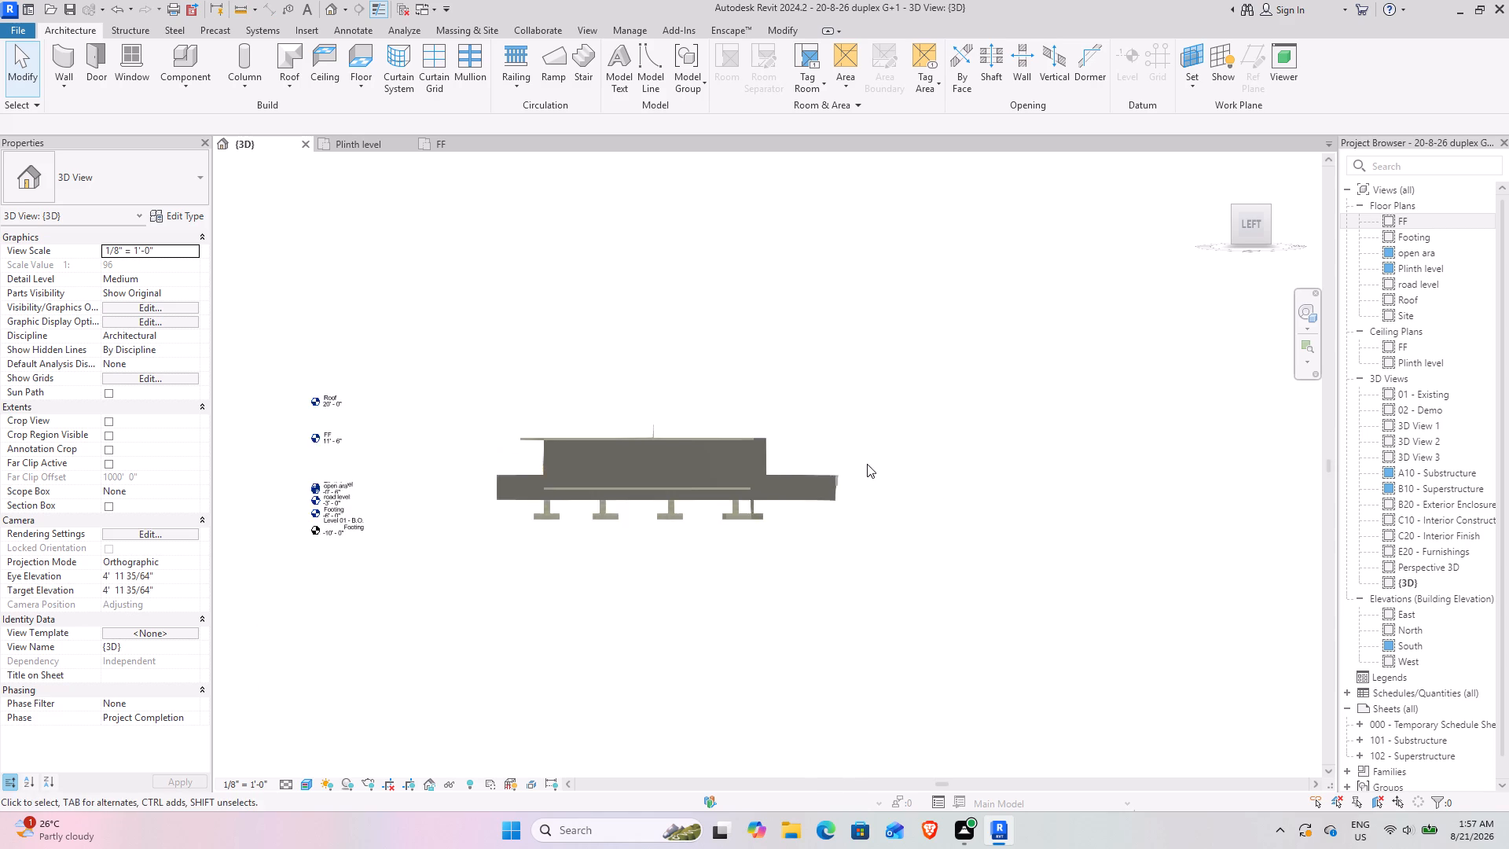
{"action": "scroll", "coordinate": [816, 477], "scroll_direction": "up", "scroll_amount": 17}
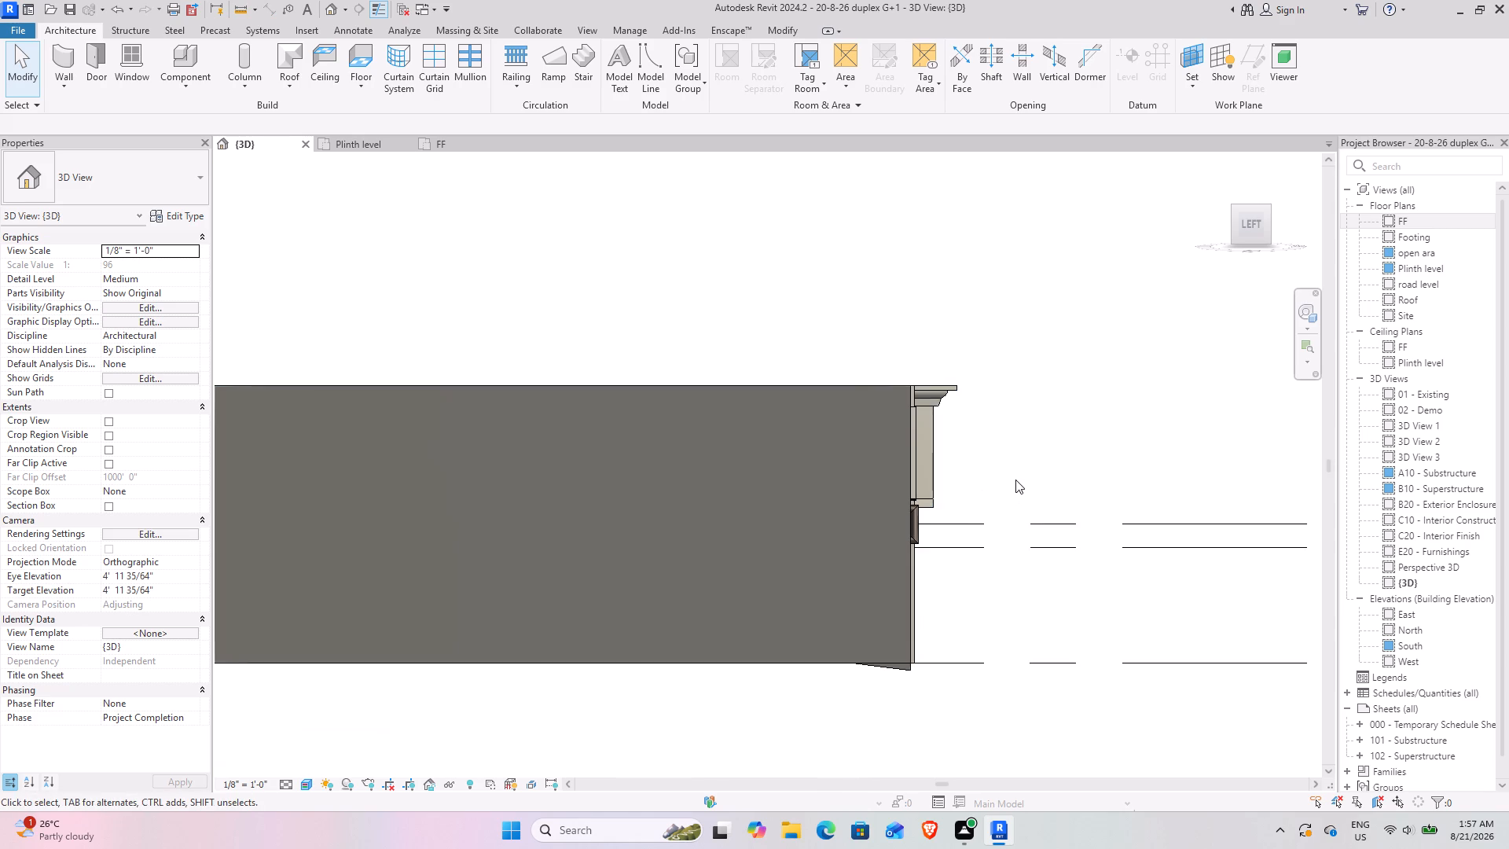
{"action": "middle_click_drag", "start_coordinate": [1008, 479], "coordinate": [861, 443]}
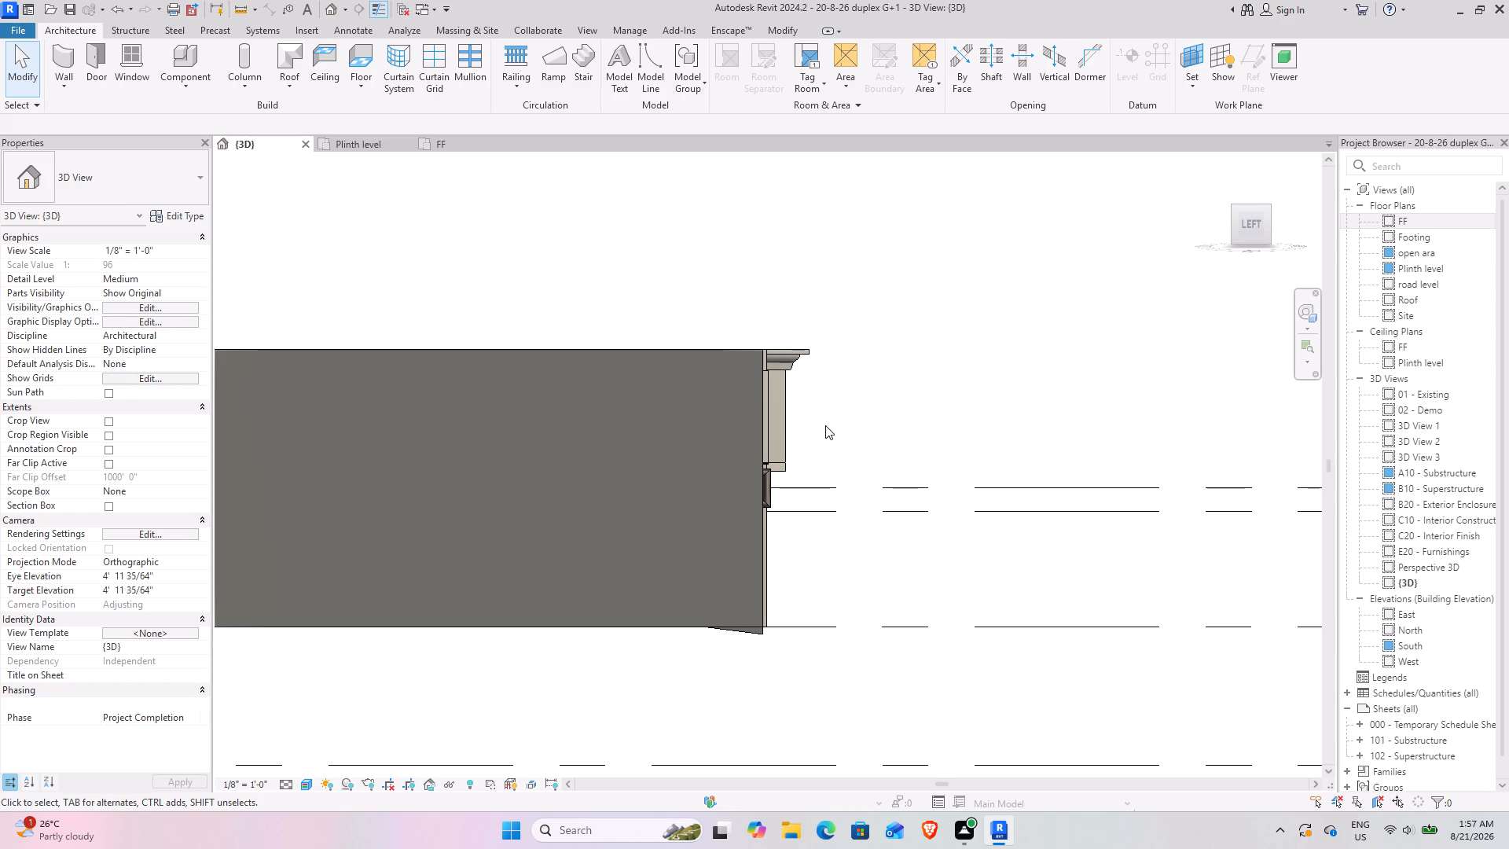
{"action": "scroll", "coordinate": [819, 434], "scroll_direction": "down", "scroll_amount": 7}
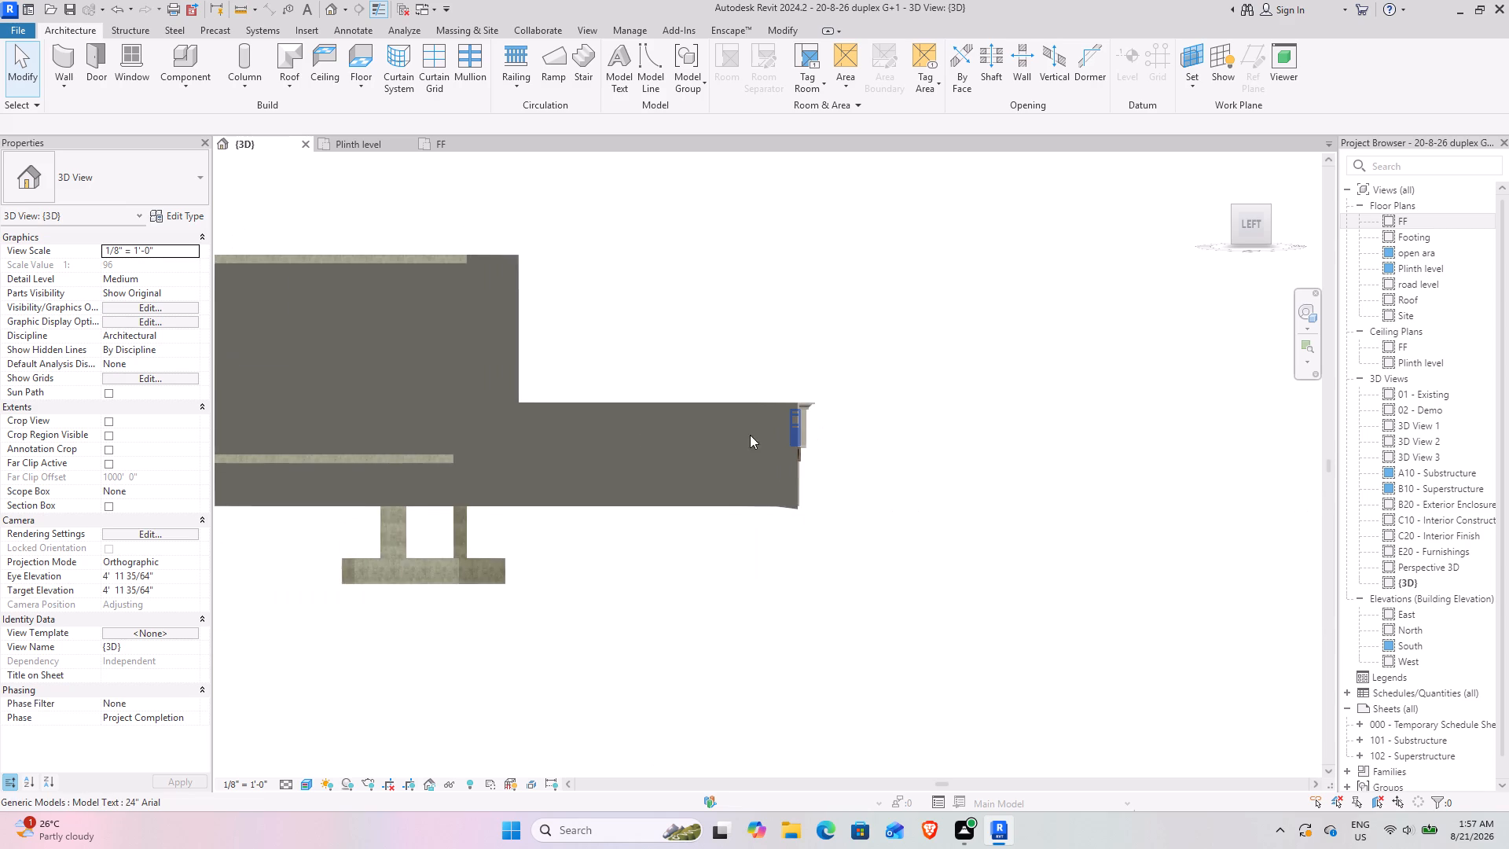
Review the whole house from the left side, front and front-right corner, including the porch, ramp, planter and slab.
{"action": "middle_click_drag", "start_coordinate": [571, 426], "coordinate": [956, 426]}
{"action": "middle_click_drag", "start_coordinate": [710, 460], "coordinate": [965, 421]}
{"action": "scroll", "coordinate": [934, 421], "scroll_direction": "down", "scroll_amount": 4}
{"action": "middle_click_drag", "start_coordinate": [977, 452], "coordinate": [912, 459], "text": "shift"}
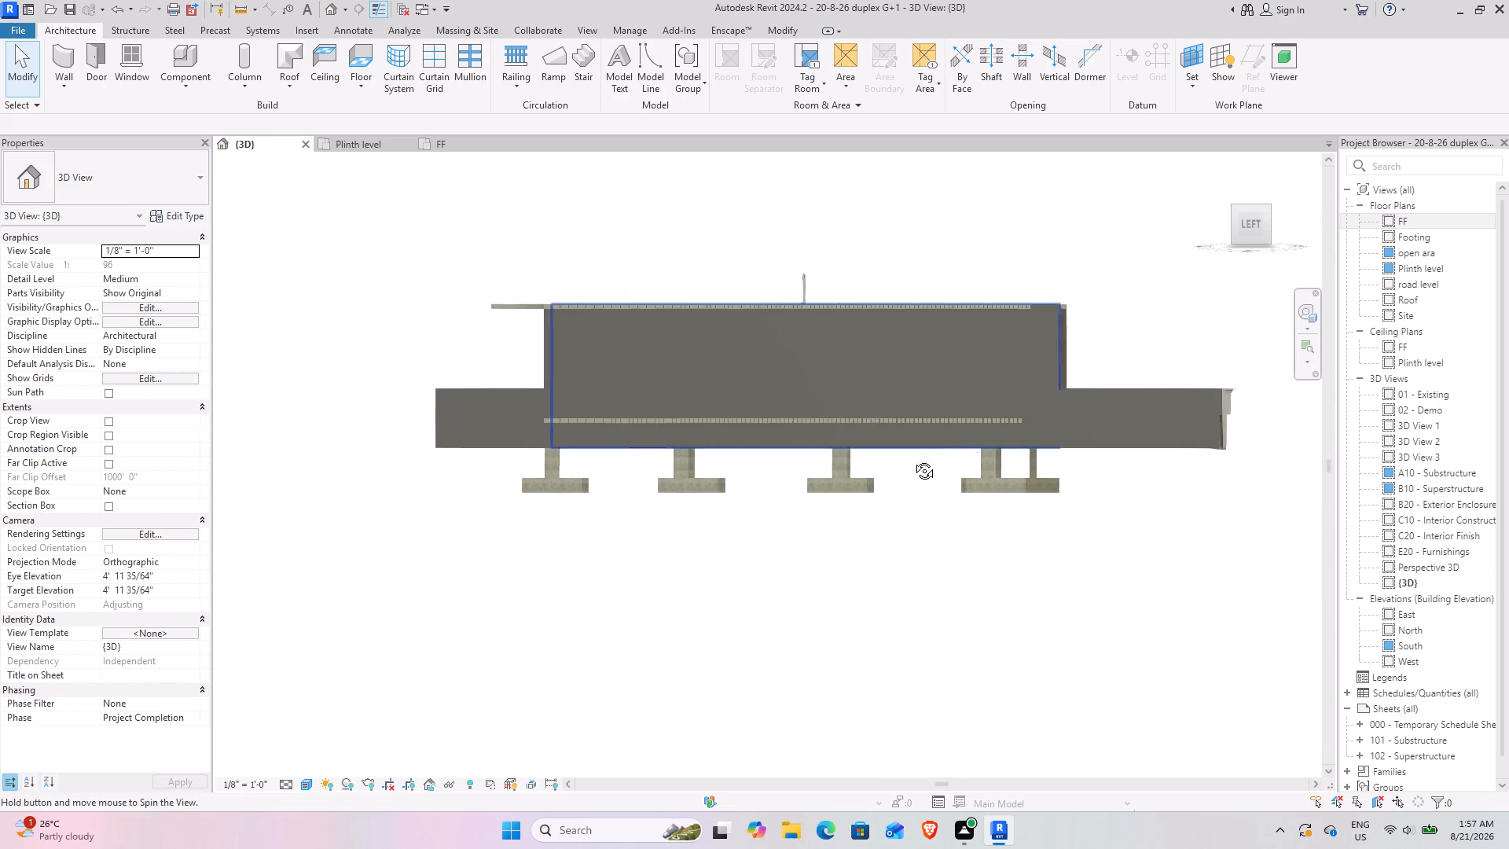
{"action": "middle_click_drag", "start_coordinate": [912, 459], "coordinate": [583, 547], "text": "shift"}
{"action": "middle_click_drag", "start_coordinate": [601, 557], "coordinate": [726, 627], "text": "shift"}
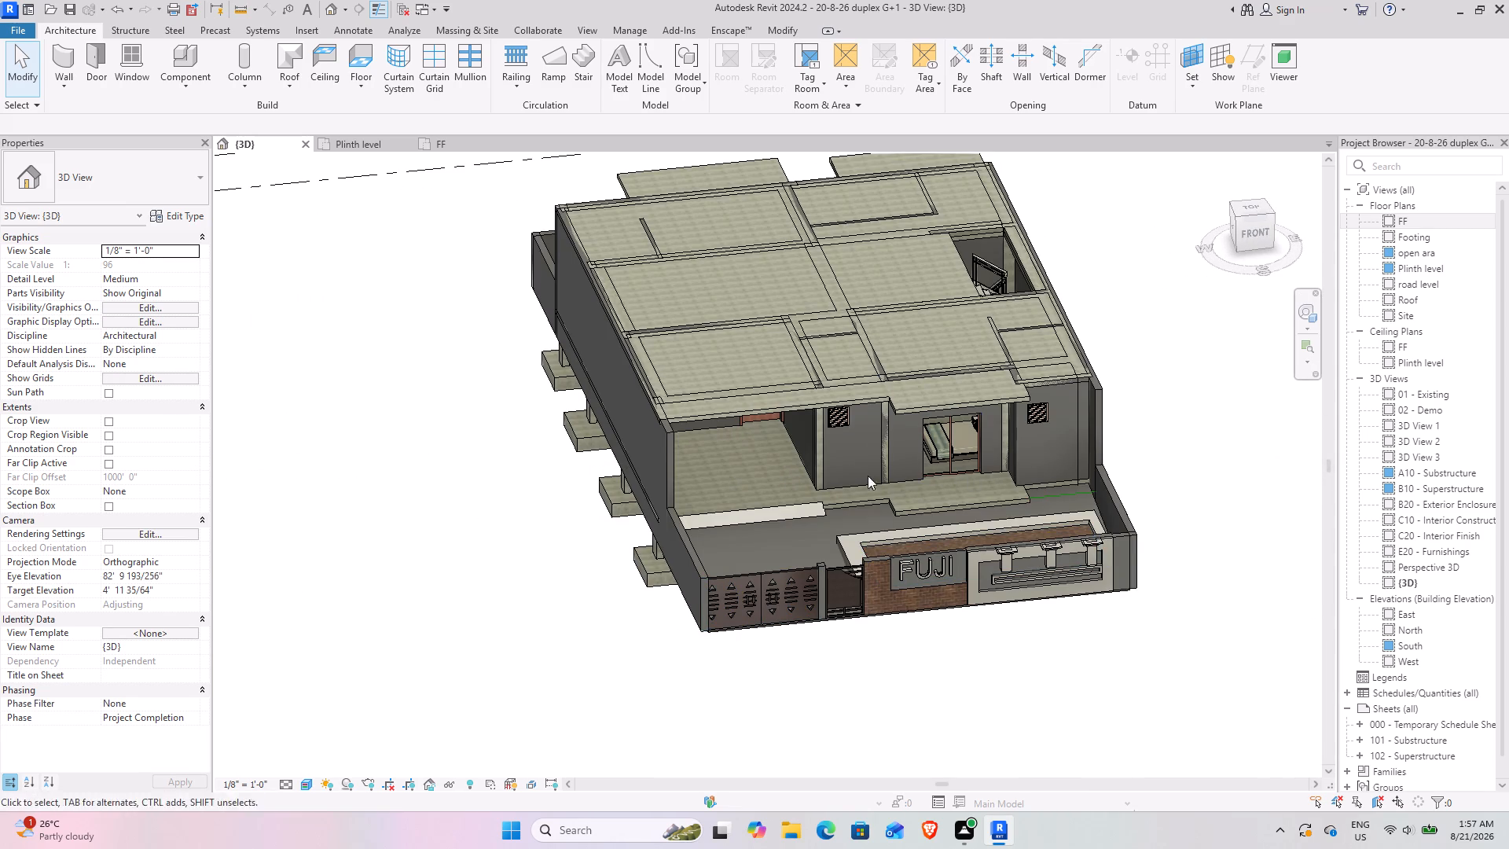
{"action": "scroll", "coordinate": [895, 498], "scroll_direction": "up", "scroll_amount": 7}
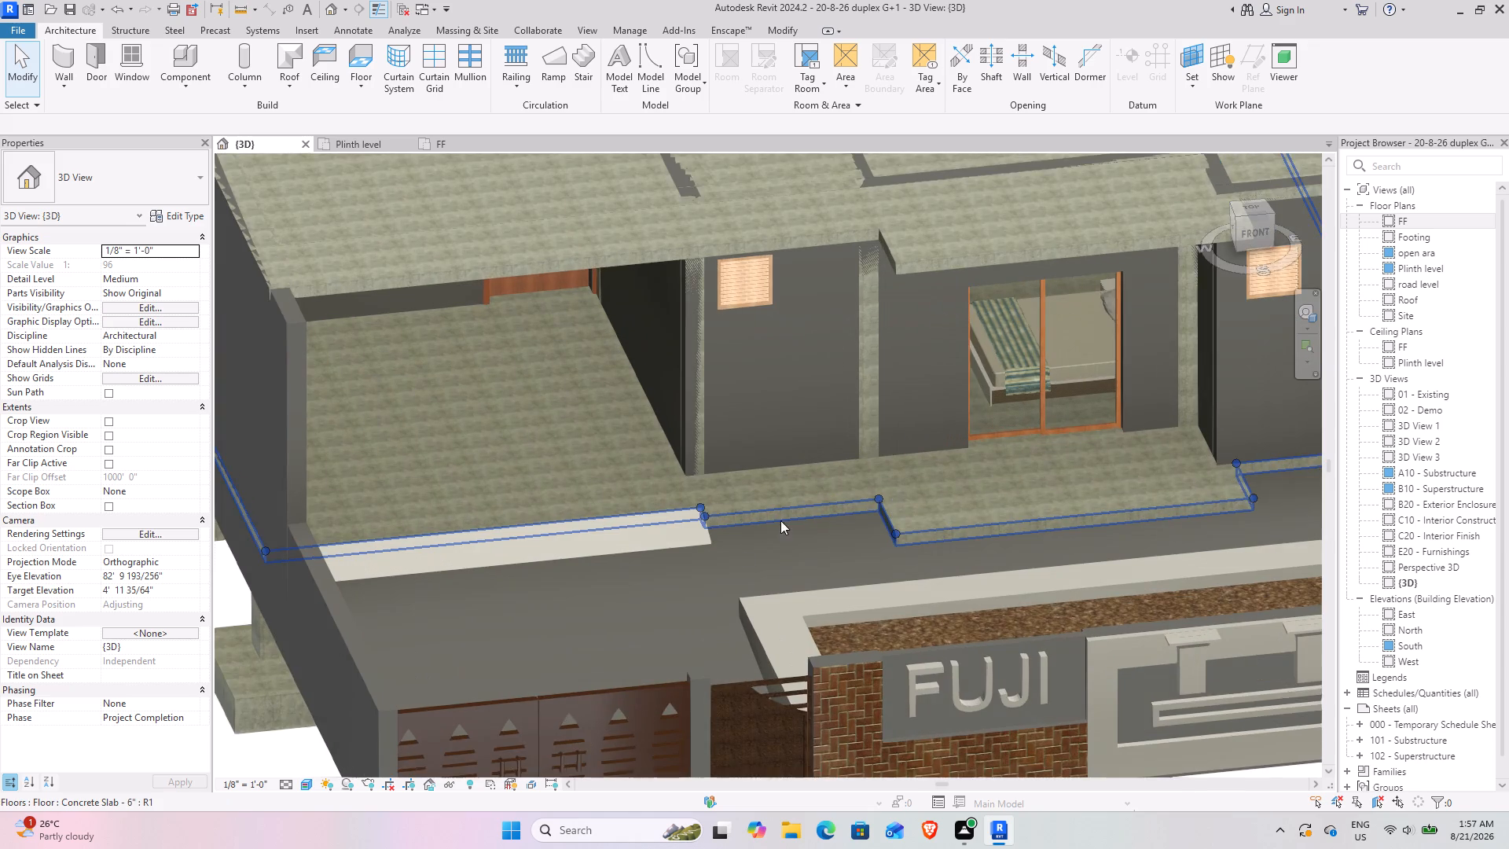
{"action": "scroll", "coordinate": [950, 475], "scroll_direction": "down", "scroll_amount": 8}
{"action": "middle_click_drag", "start_coordinate": [811, 527], "coordinate": [850, 351], "text": "shift"}
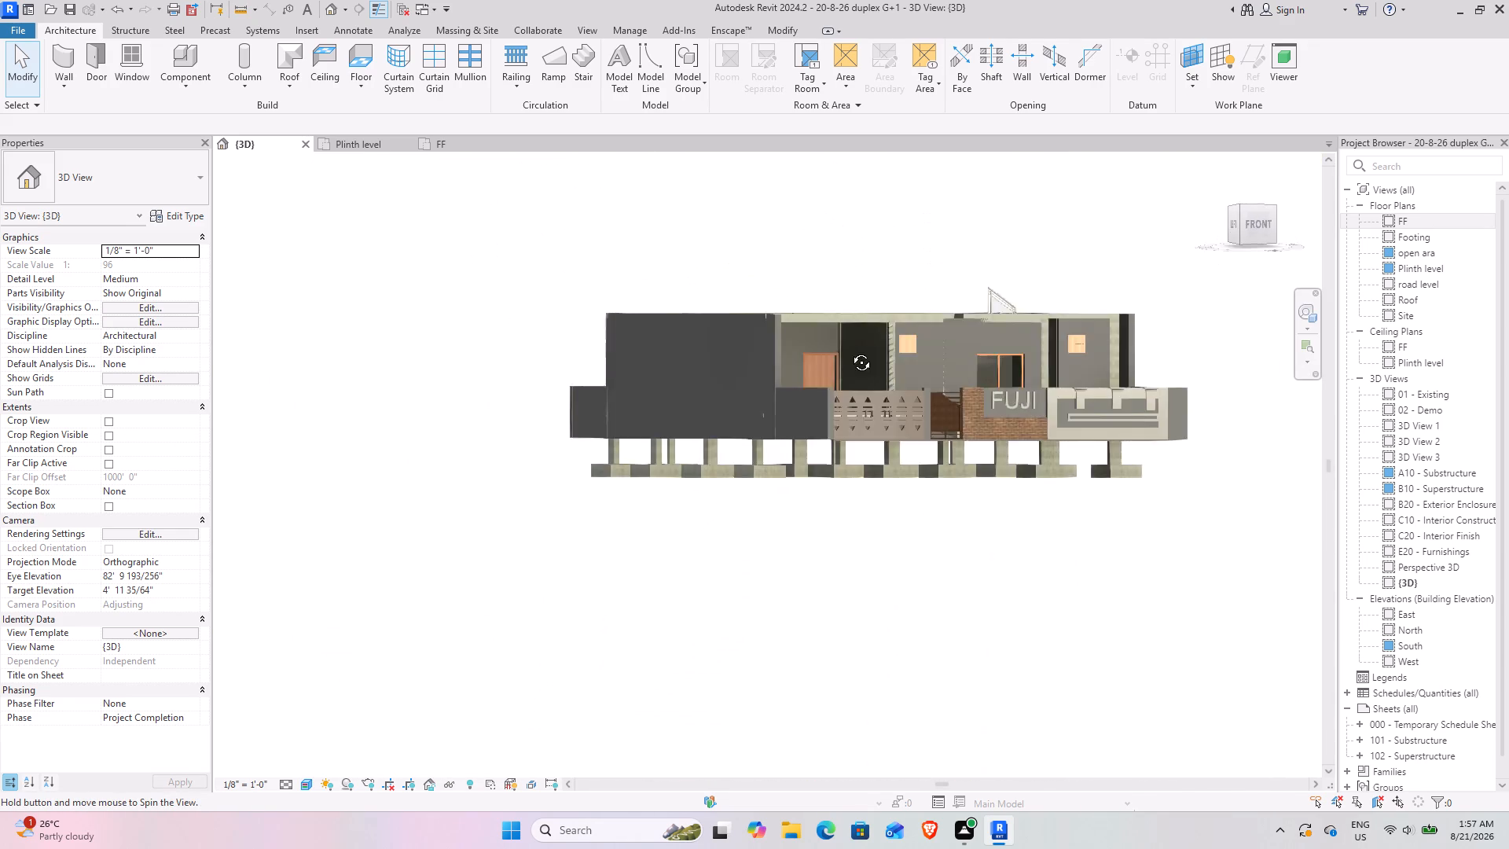
{"action": "middle_click_drag", "start_coordinate": [850, 351], "coordinate": [567, 480], "text": "shift"}
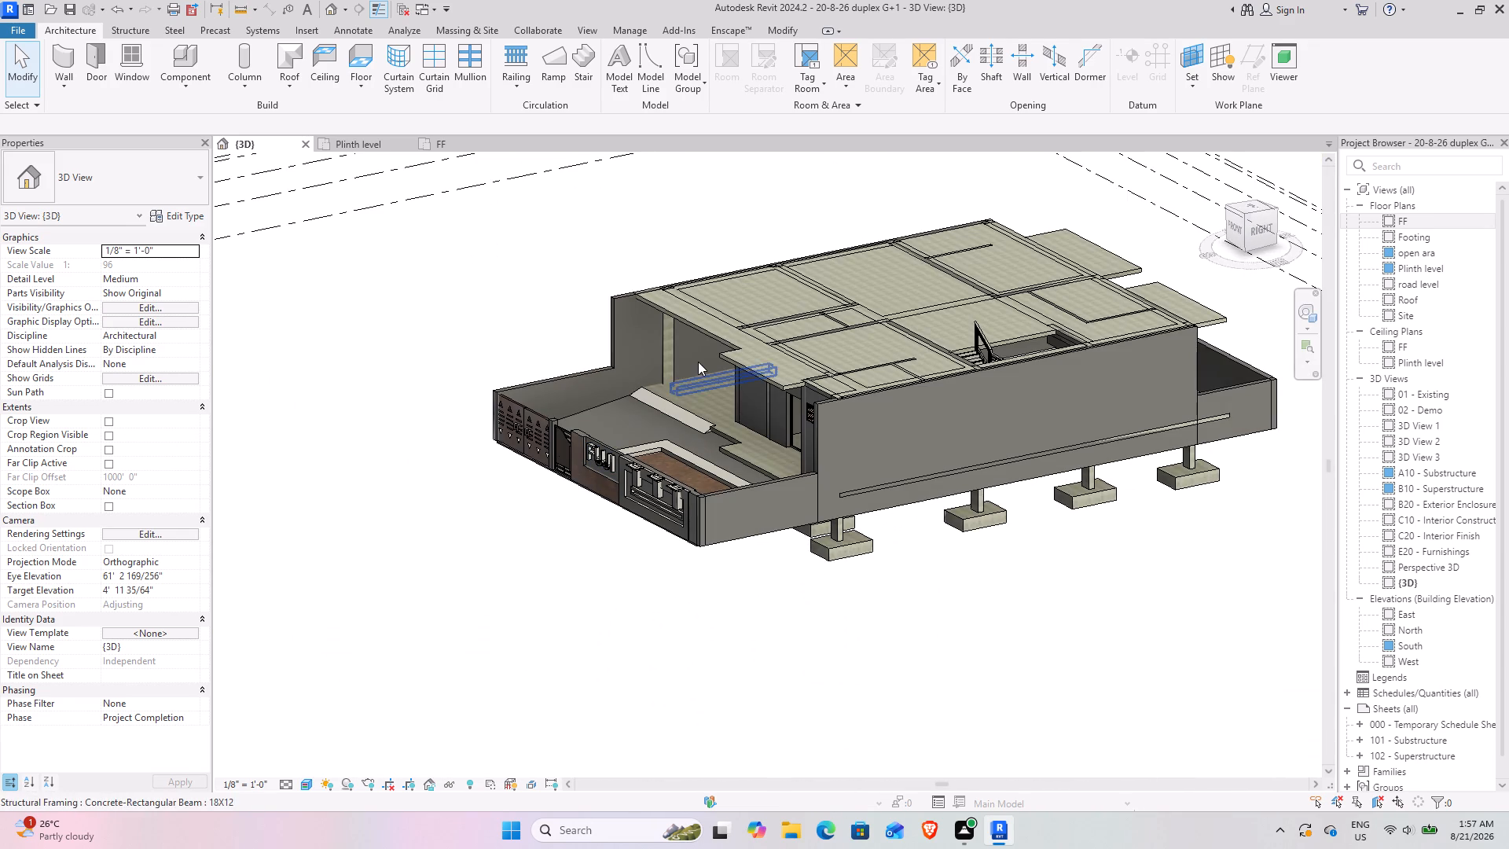
{"action": "scroll", "coordinate": [762, 359], "scroll_direction": "up", "scroll_amount": 4}
{"action": "middle_click_drag", "start_coordinate": [807, 431], "coordinate": [824, 450], "text": "shift"}
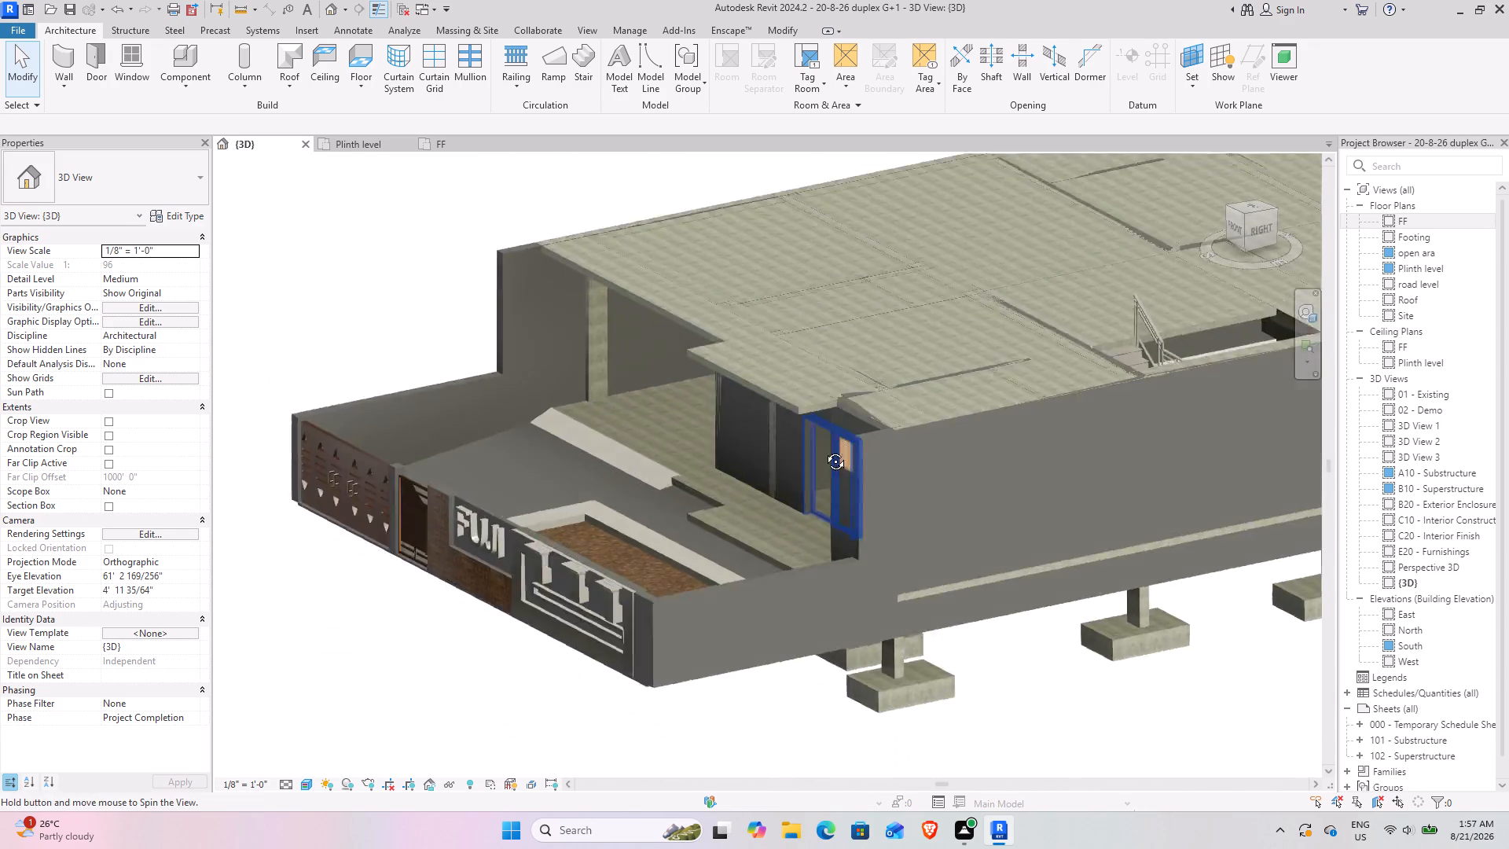
{"action": "middle_click_drag", "start_coordinate": [824, 450], "coordinate": [897, 601], "text": "shift"}
{"action": "middle_click_drag", "start_coordinate": [1143, 539], "coordinate": [727, 590]}
{"action": "middle_click_drag", "start_coordinate": [720, 465], "coordinate": [784, 590], "text": "shift"}
{"action": "middle_click_drag", "start_coordinate": [839, 464], "coordinate": [920, 231], "text": "shift"}
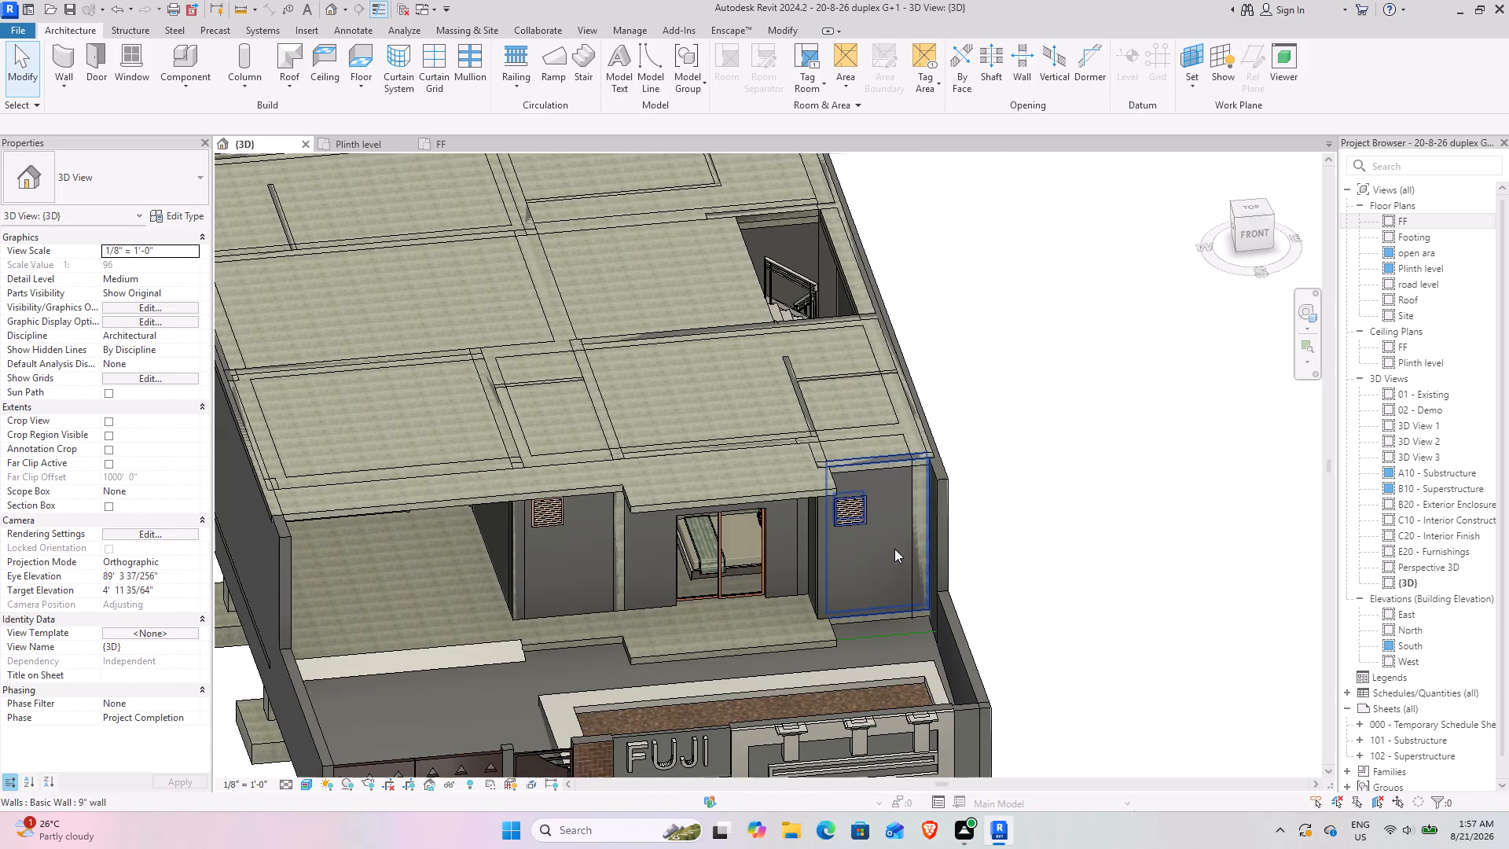
Examine the front facade, FUJI wall, gate, footings, porch floor and planter up close from low and raised angles.
{"action": "middle_click_drag", "start_coordinate": [730, 587], "coordinate": [767, 458], "text": "shift"}
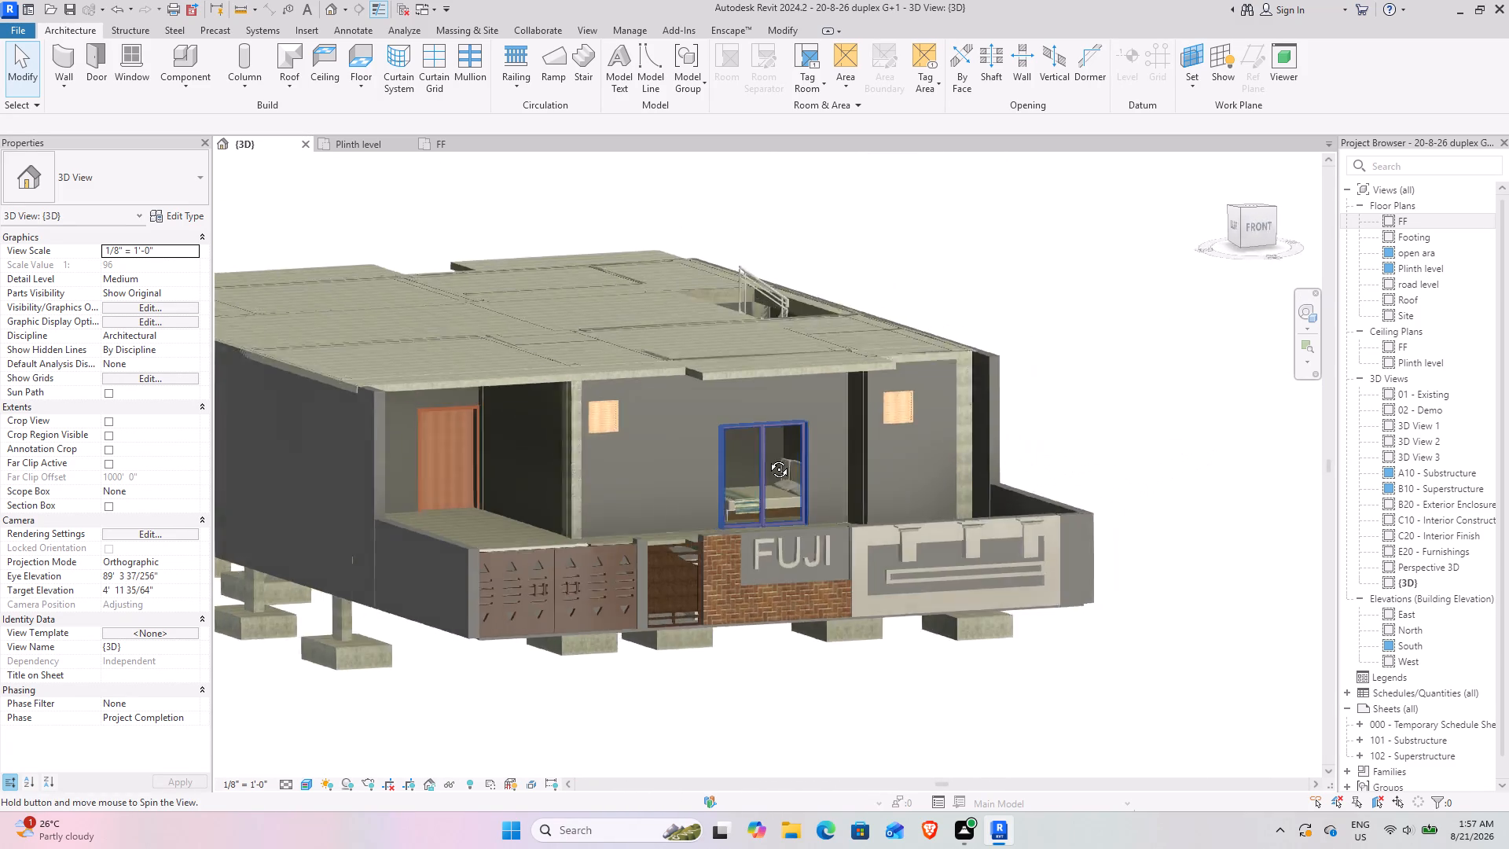
{"action": "middle_click_drag", "start_coordinate": [767, 458], "coordinate": [766, 458], "text": "shift"}
{"action": "scroll", "coordinate": [740, 450], "scroll_direction": "up", "scroll_amount": 4}
{"action": "middle_click_drag", "start_coordinate": [738, 562], "coordinate": [717, 495], "text": "shift"}
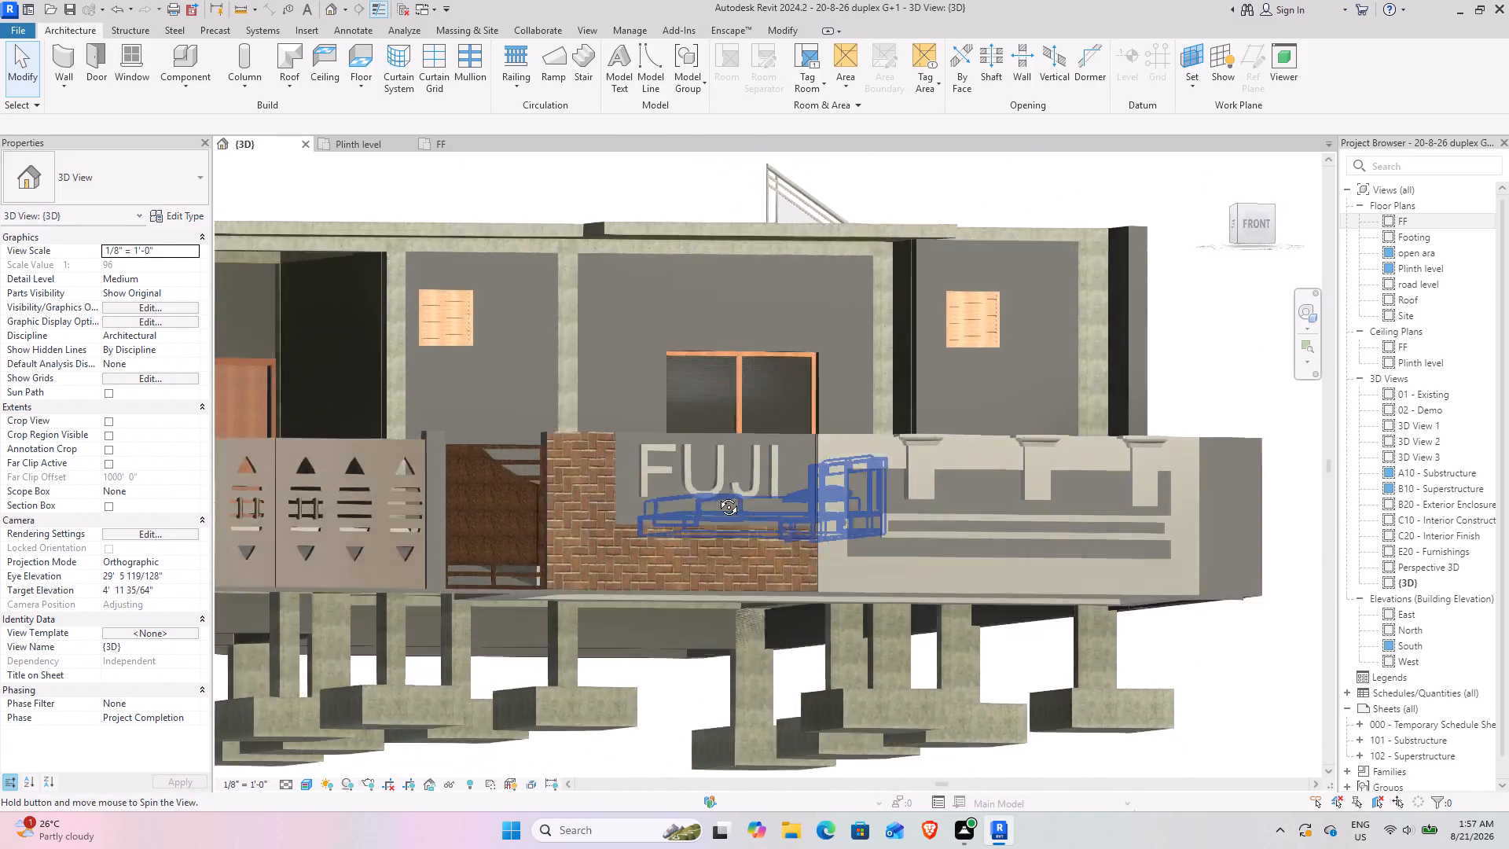
{"action": "middle_click_drag", "start_coordinate": [717, 495], "coordinate": [630, 557], "text": "shift"}
{"action": "middle_click_drag", "start_coordinate": [630, 571], "coordinate": [1015, 403]}
{"action": "middle_click_drag", "start_coordinate": [740, 457], "coordinate": [819, 591], "text": "shift"}
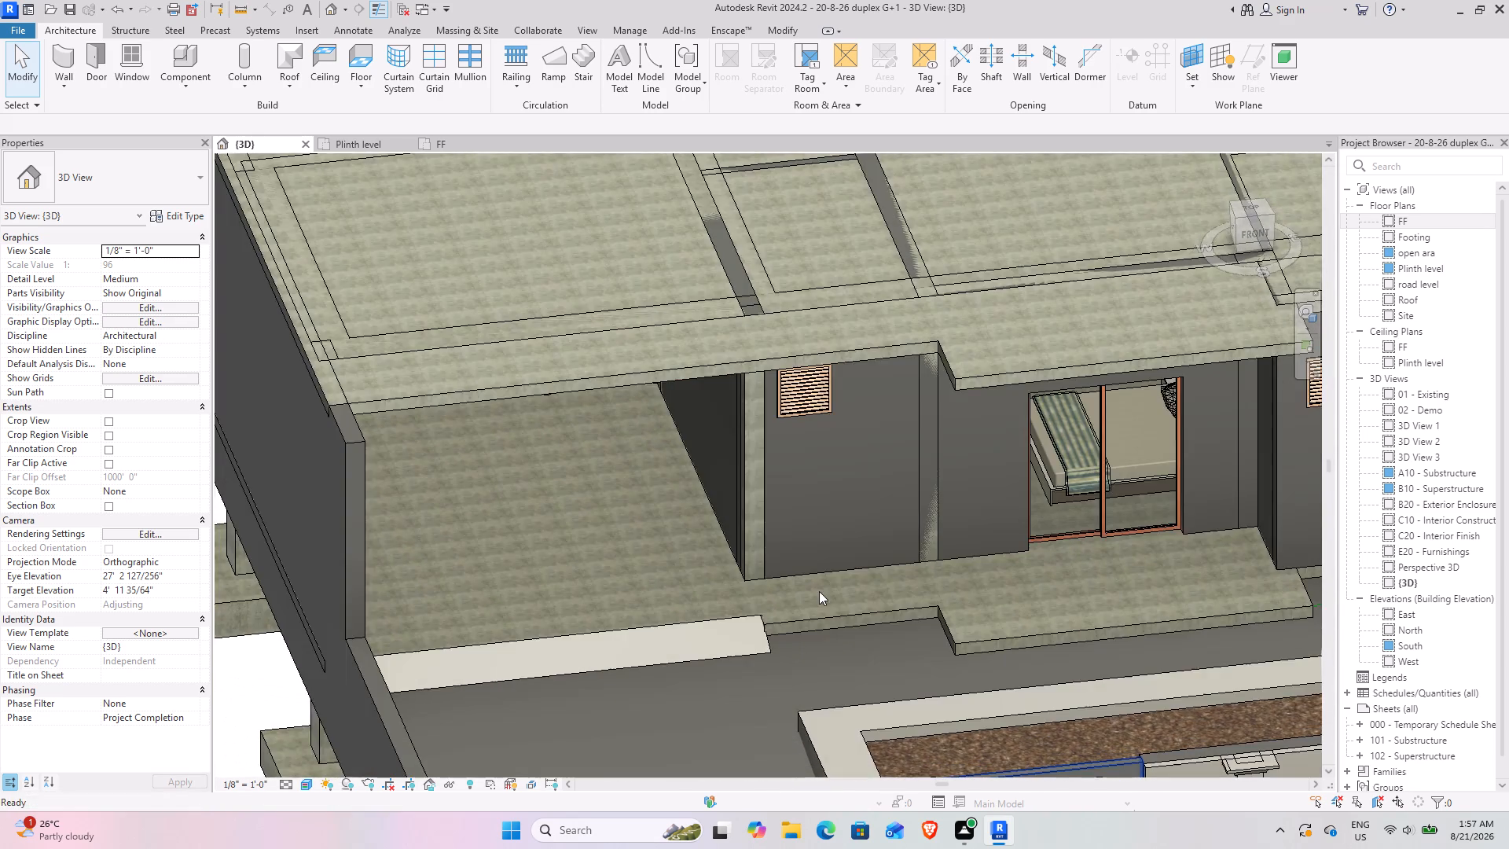
{"action": "middle_click_drag", "start_coordinate": [809, 591], "coordinate": [686, 258]}
{"action": "scroll", "coordinate": [717, 389], "scroll_direction": "down", "scroll_amount": 4}
{"action": "middle_click_drag", "start_coordinate": [707, 489], "coordinate": [743, 552], "text": "shift"}
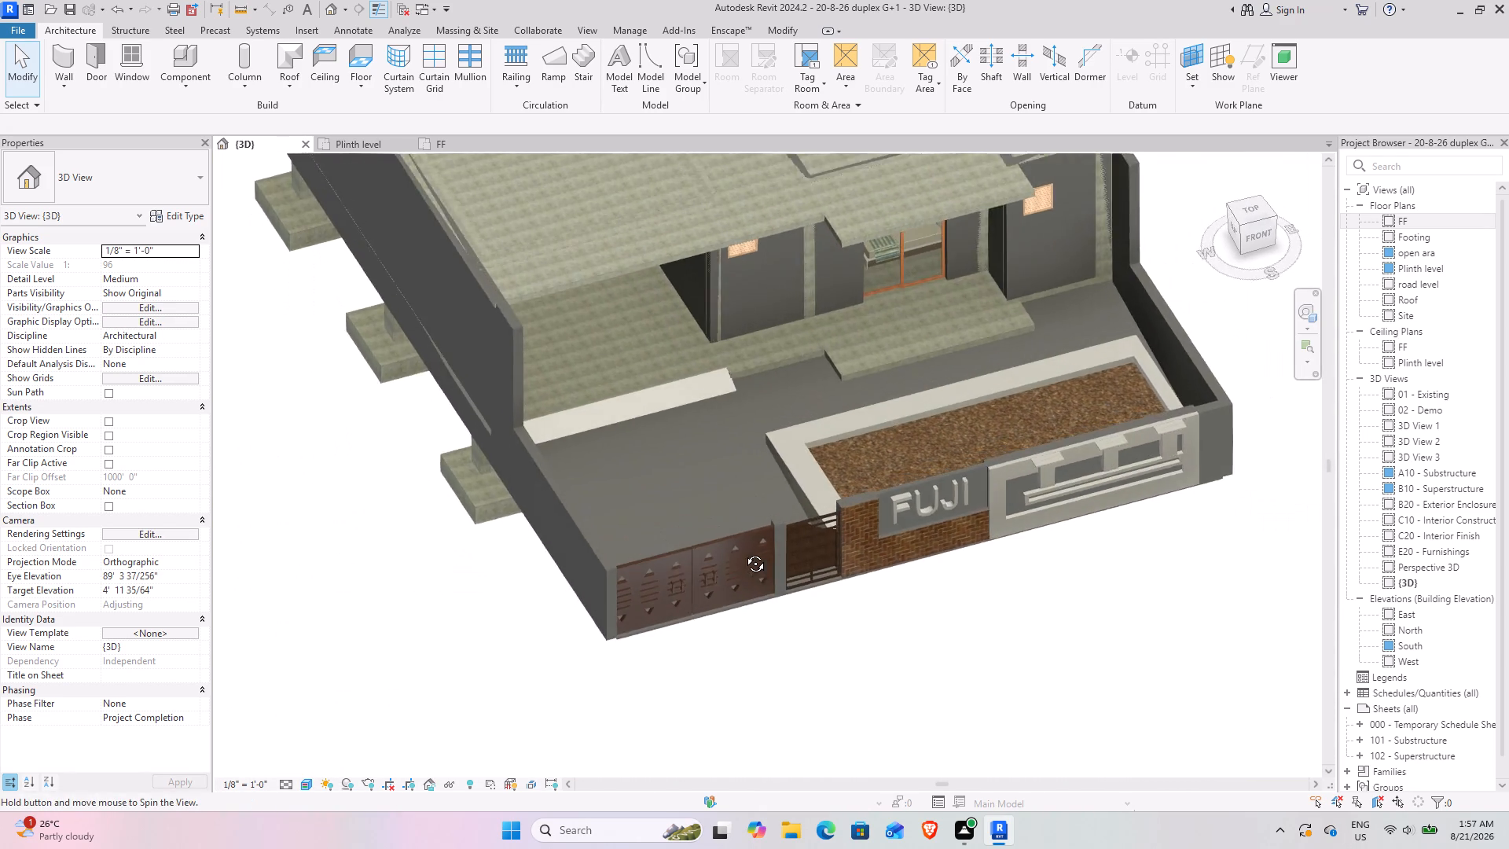
{"action": "middle_click_drag", "start_coordinate": [743, 552], "coordinate": [719, 552], "text": "shift"}
Review the complete house from the front at low and high angles, including the compound wall, roof slab and stair opening.
{"action": "scroll", "coordinate": [709, 406], "scroll_direction": "down", "scroll_amount": 4}
{"action": "middle_click_drag", "start_coordinate": [762, 501], "coordinate": [752, 246], "text": "shift"}
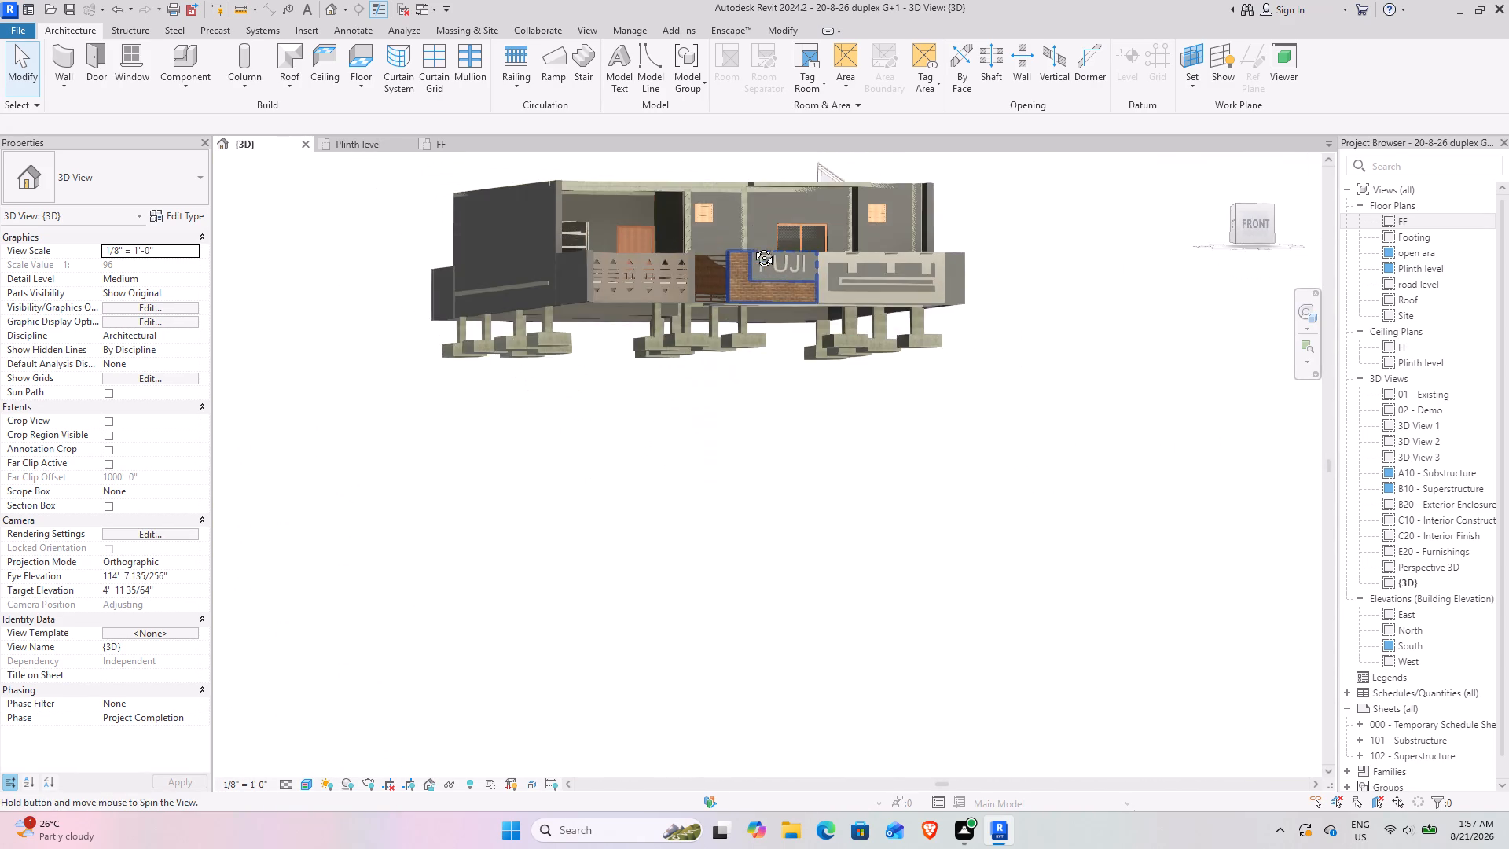
{"action": "middle_click_drag", "start_coordinate": [752, 246], "coordinate": [714, 402], "text": "shift"}
{"action": "middle_click_drag", "start_coordinate": [710, 337], "coordinate": [677, 574]}
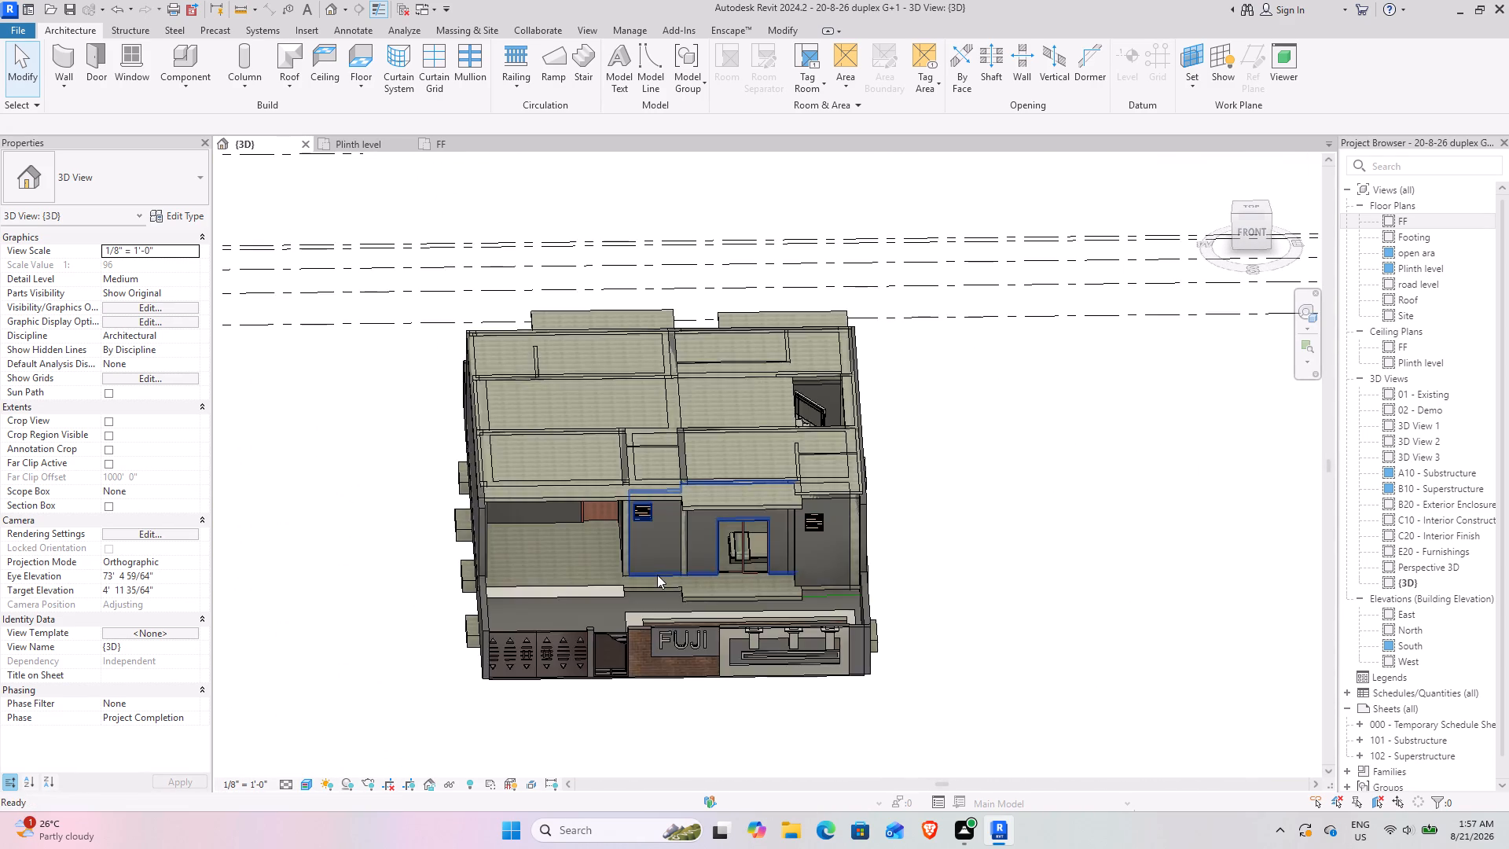
{"action": "middle_click_drag", "start_coordinate": [652, 572], "coordinate": [688, 484], "text": "shift"}
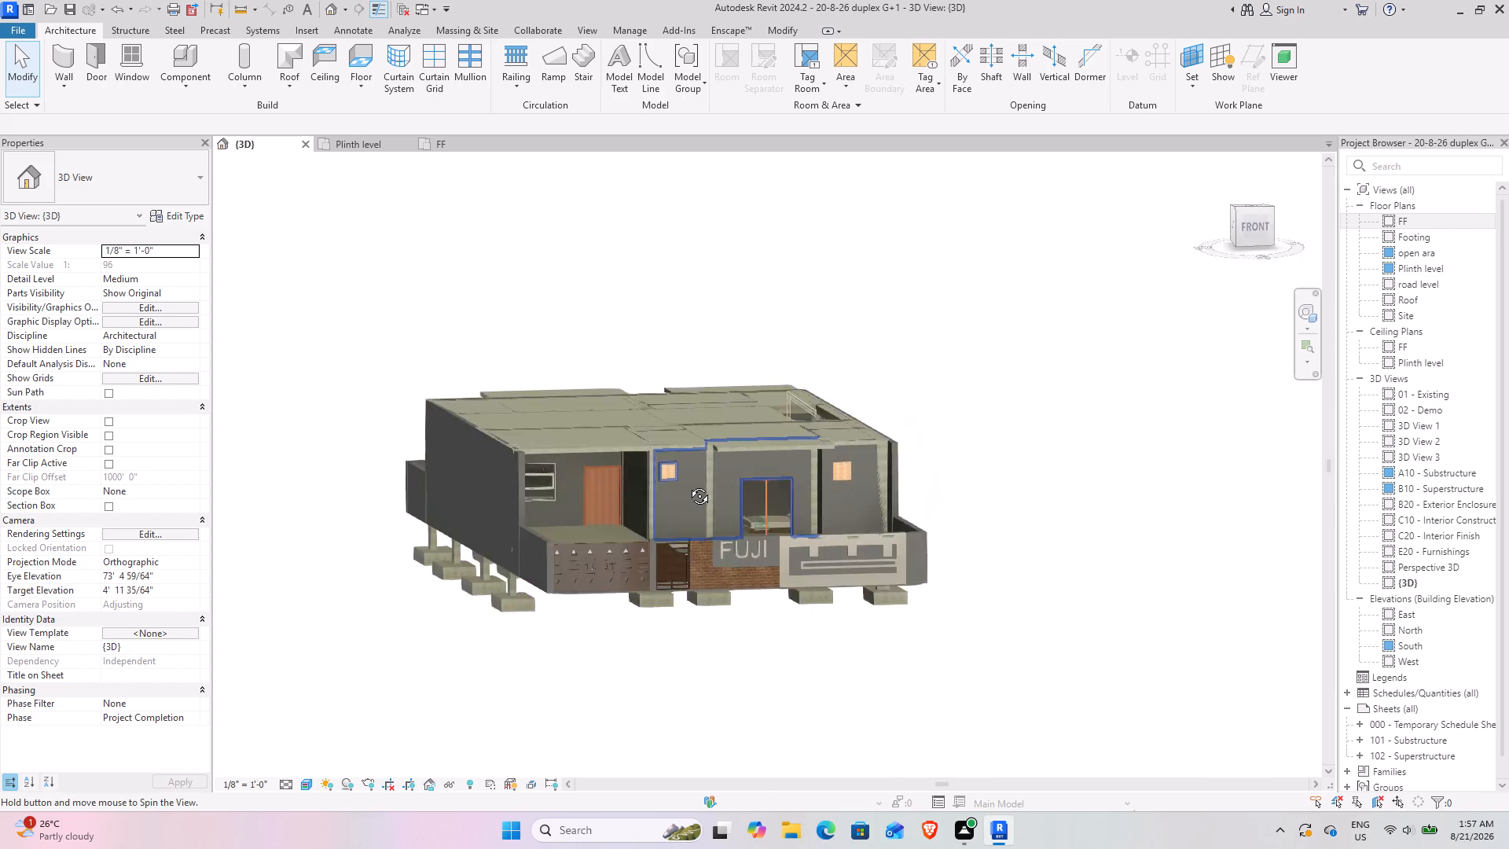
{"action": "middle_click_drag", "start_coordinate": [688, 484], "coordinate": [692, 635], "text": "shift"}
{"action": "scroll", "coordinate": [764, 668], "scroll_direction": "up", "scroll_amount": 6}
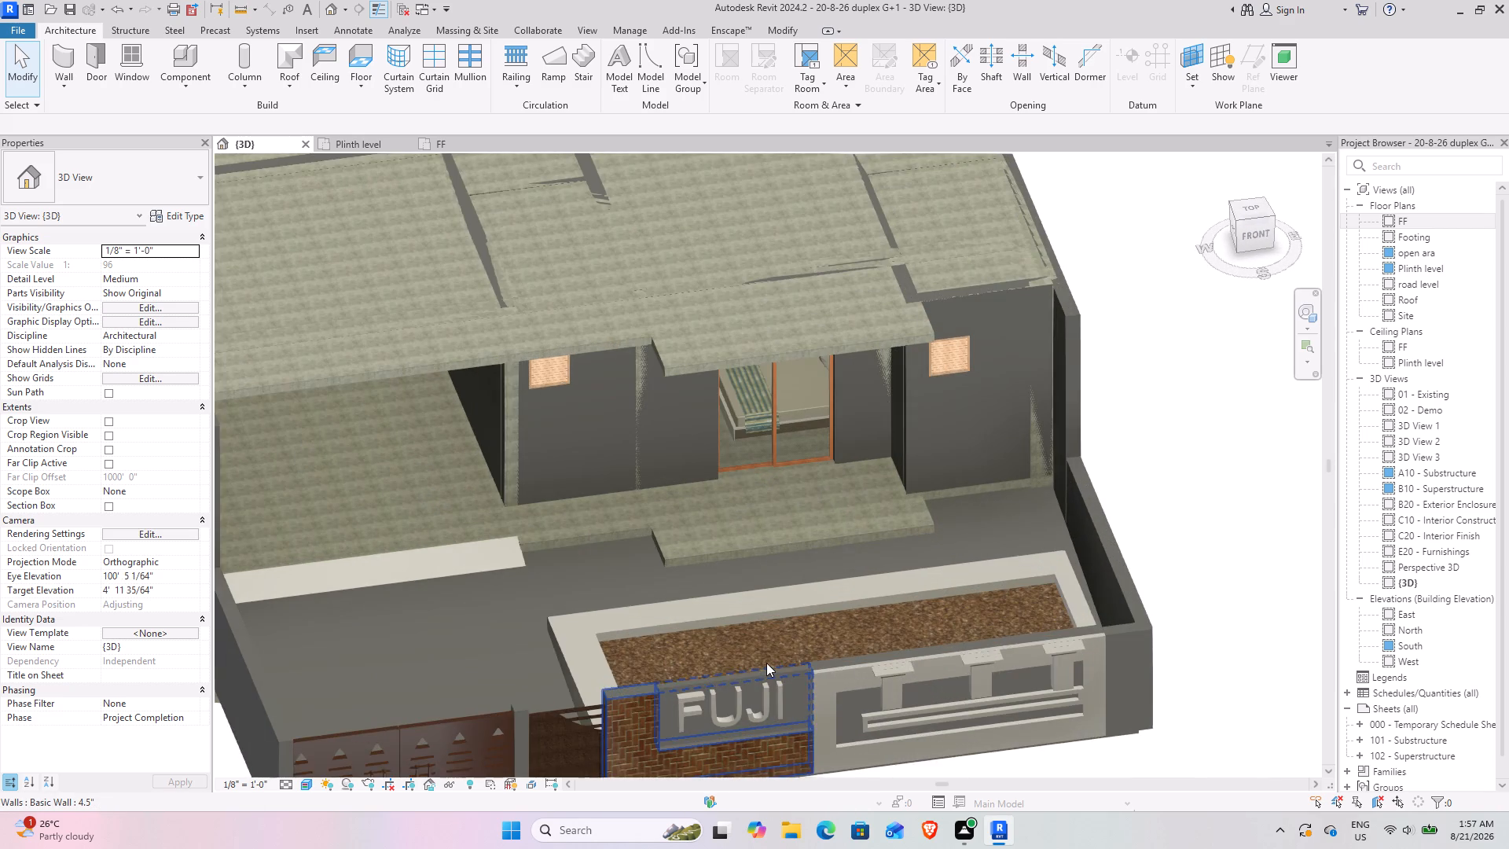
{"action": "scroll", "coordinate": [765, 662], "scroll_direction": "down", "scroll_amount": 2}
{"action": "middle_click_drag", "start_coordinate": [655, 641], "coordinate": [600, 641], "text": "shift"}
{"action": "middle_click_drag", "start_coordinate": [597, 638], "coordinate": [811, 492]}
{"action": "scroll", "coordinate": [813, 491], "scroll_direction": "down", "scroll_amount": 5}
{"action": "middle_click_drag", "start_coordinate": [819, 469], "coordinate": [797, 484]}
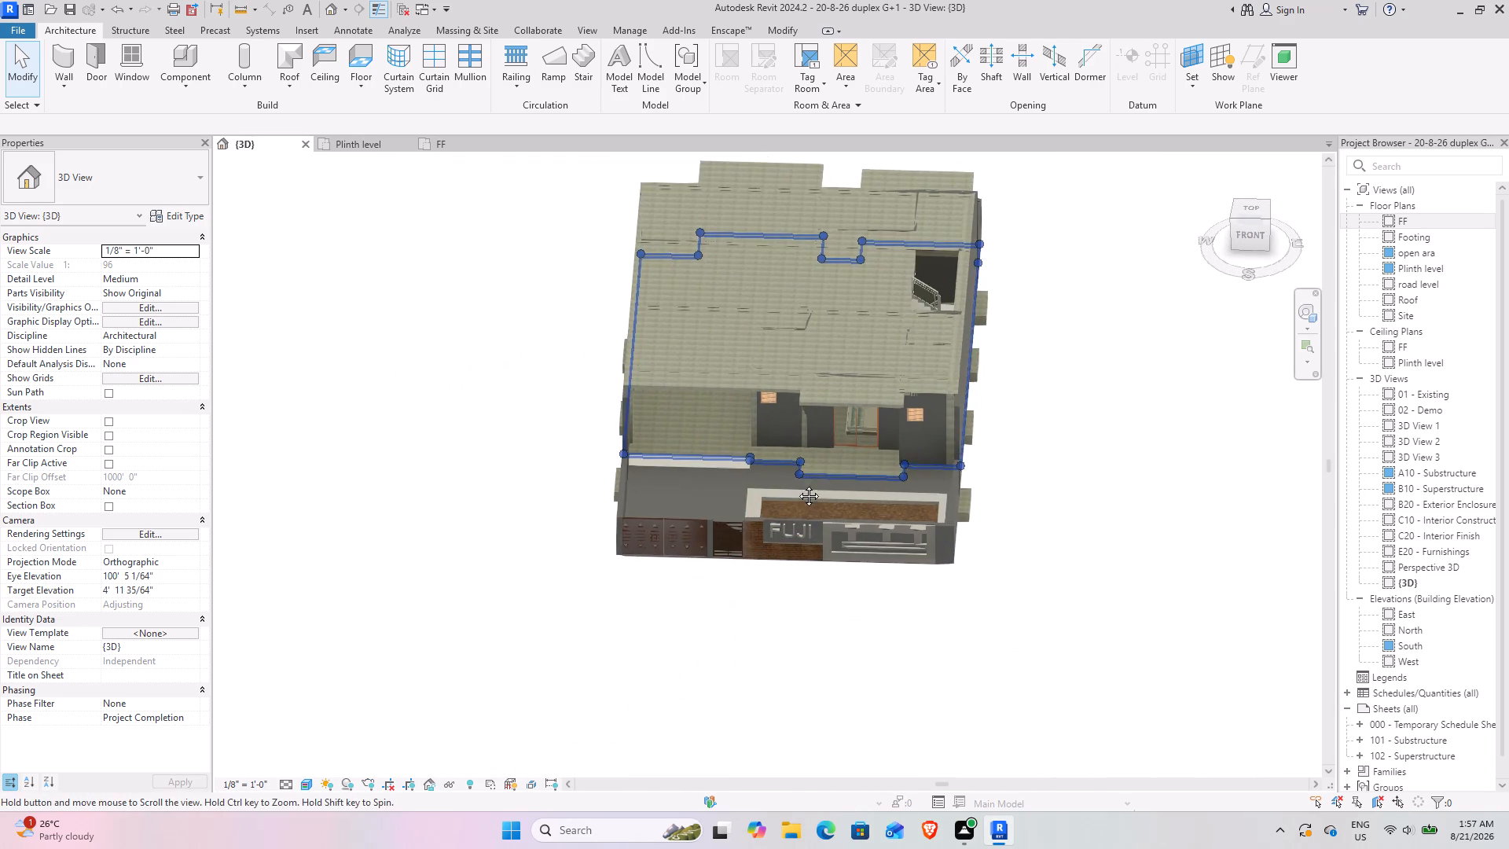
{"action": "middle_click_drag", "start_coordinate": [797, 484], "coordinate": [735, 551]}
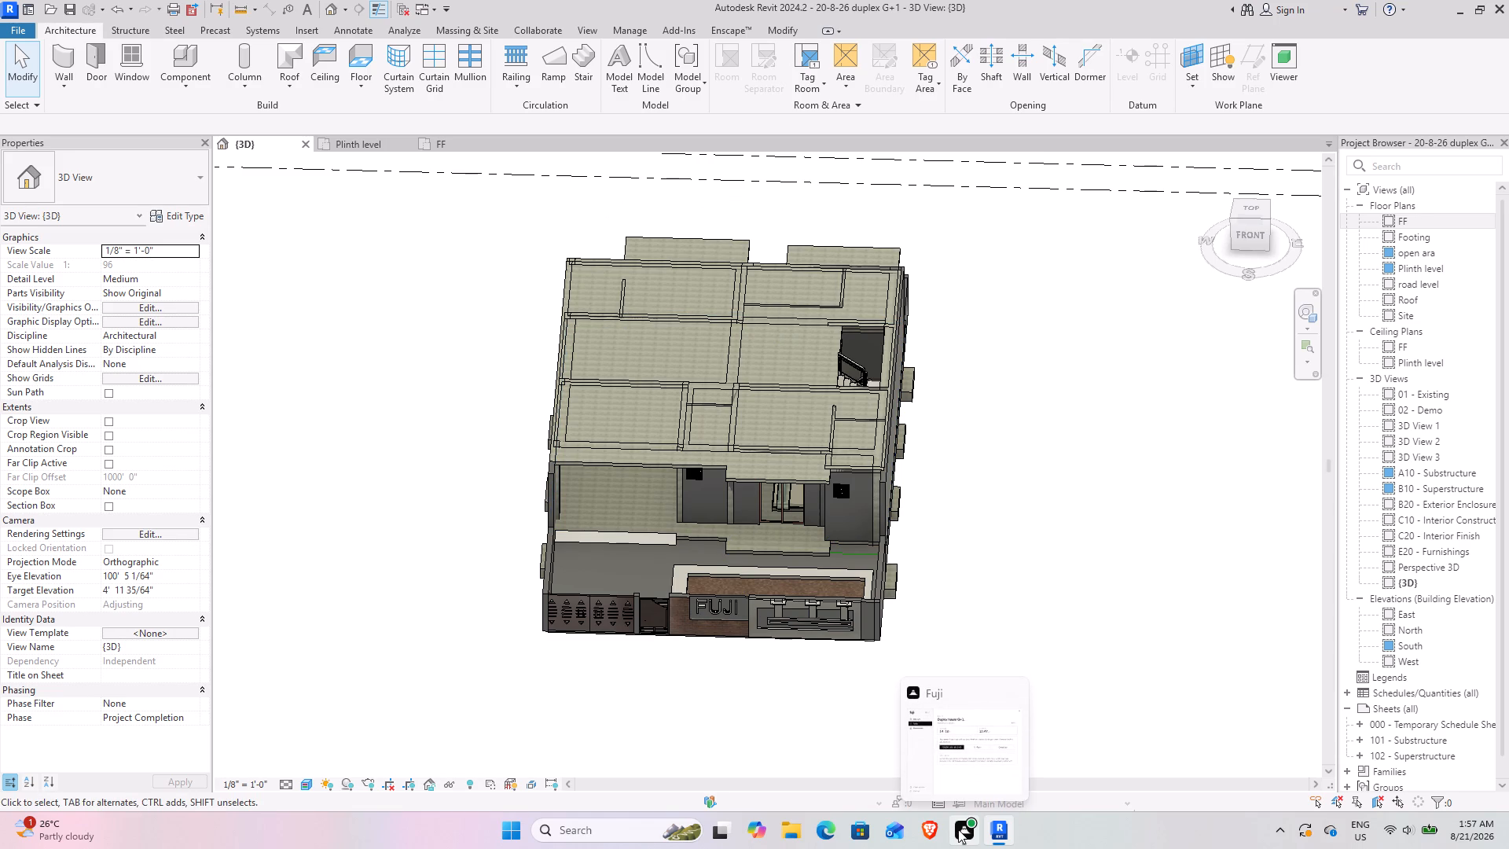
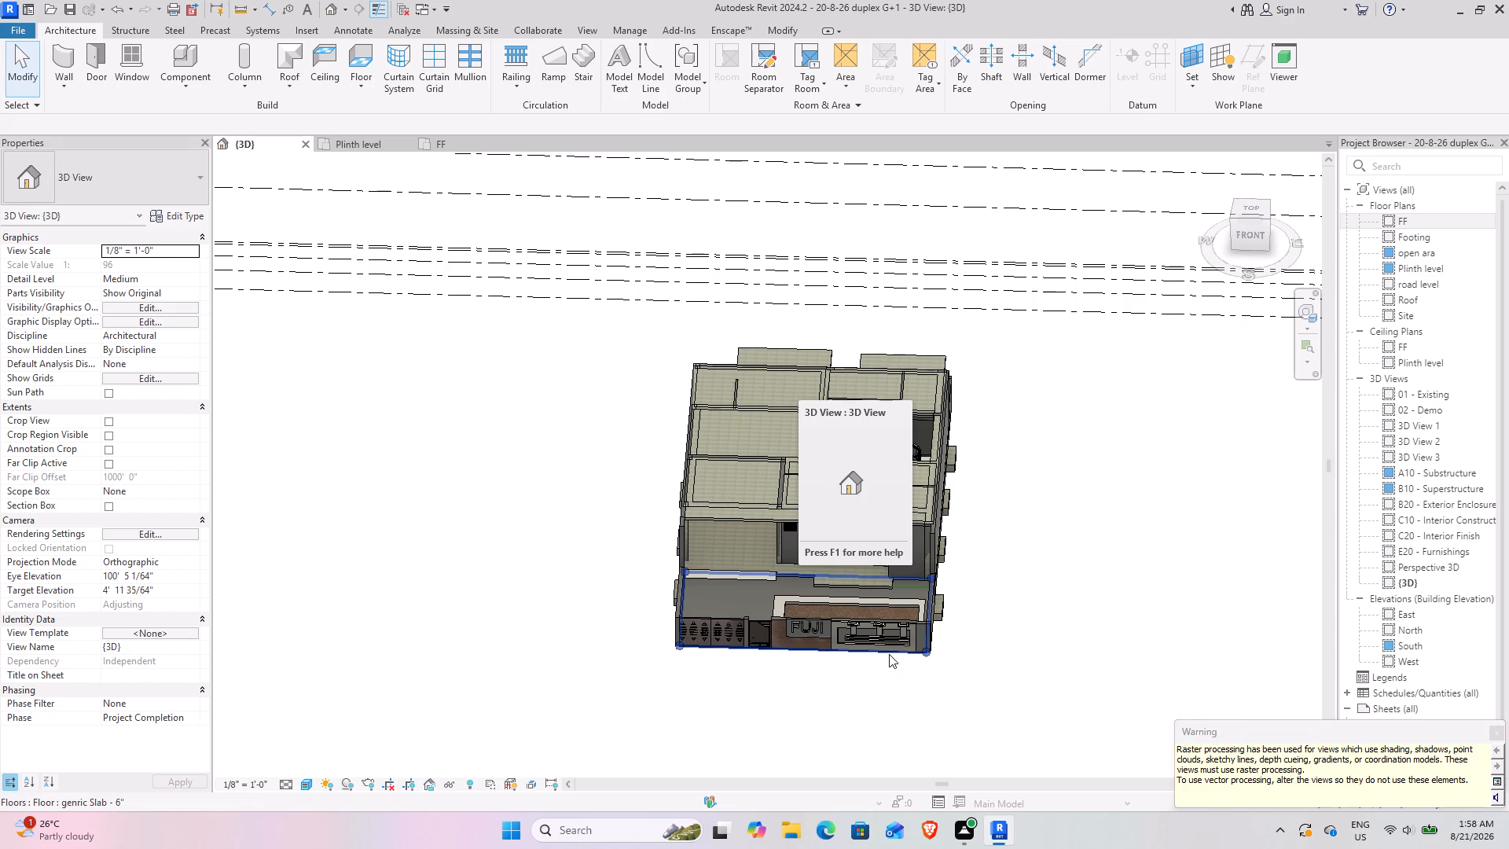
Review the porch, front facade, compound wall and footings from the front-right and front-left corners, at raised and ground-level angles.
{"action": "left_click", "coordinate": [1495, 731]}
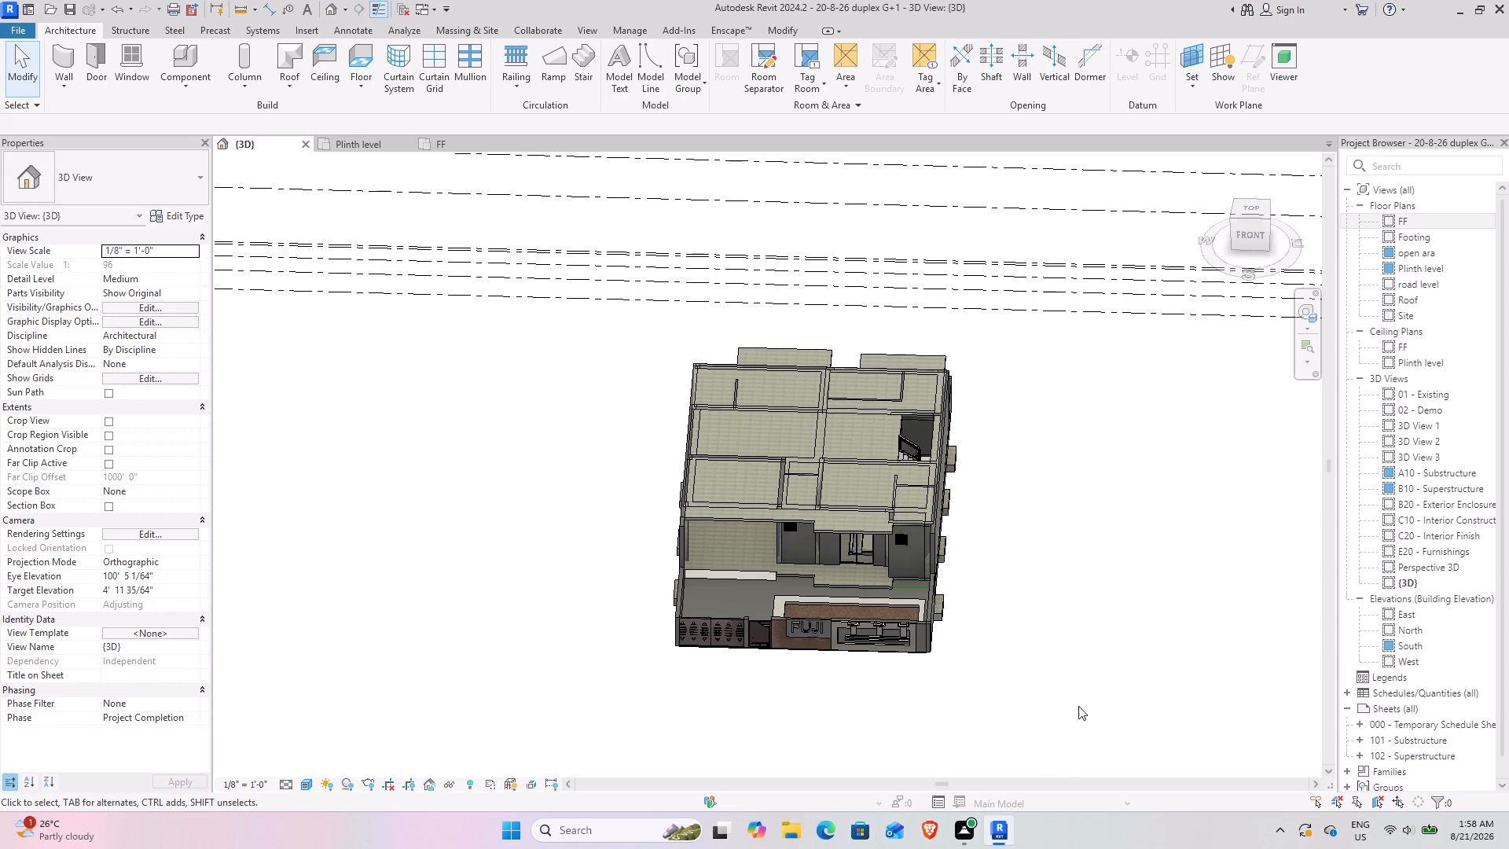
{"action": "scroll", "coordinate": [743, 503], "scroll_direction": "up", "scroll_amount": 4}
{"action": "scroll", "coordinate": [794, 553], "scroll_direction": "up", "scroll_amount": 4}
{"action": "middle_click_drag", "start_coordinate": [730, 615], "coordinate": [729, 614]}
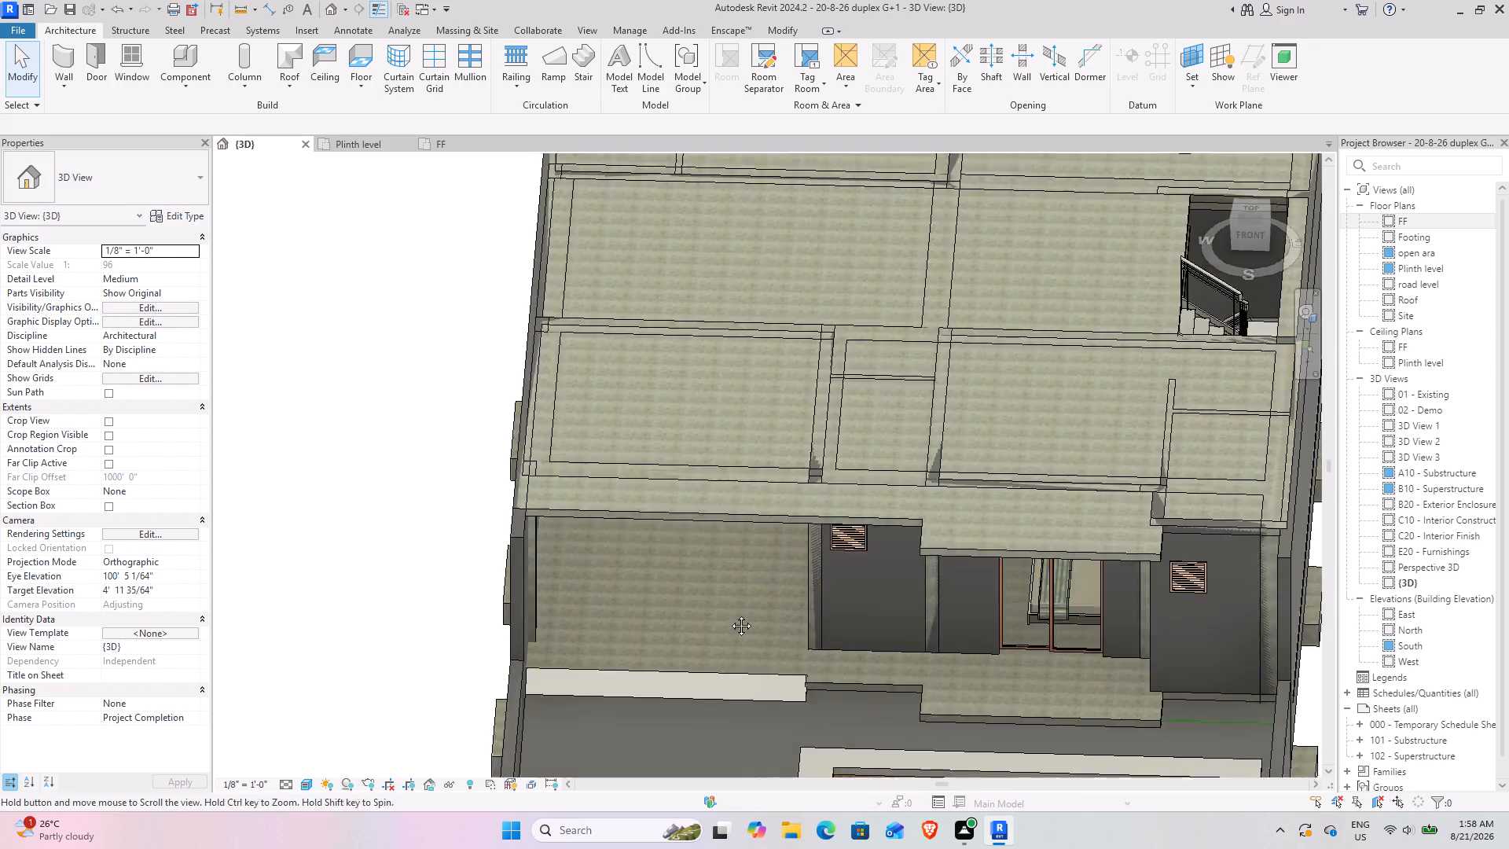
{"action": "middle_click_drag", "start_coordinate": [729, 614], "coordinate": [600, 493]}
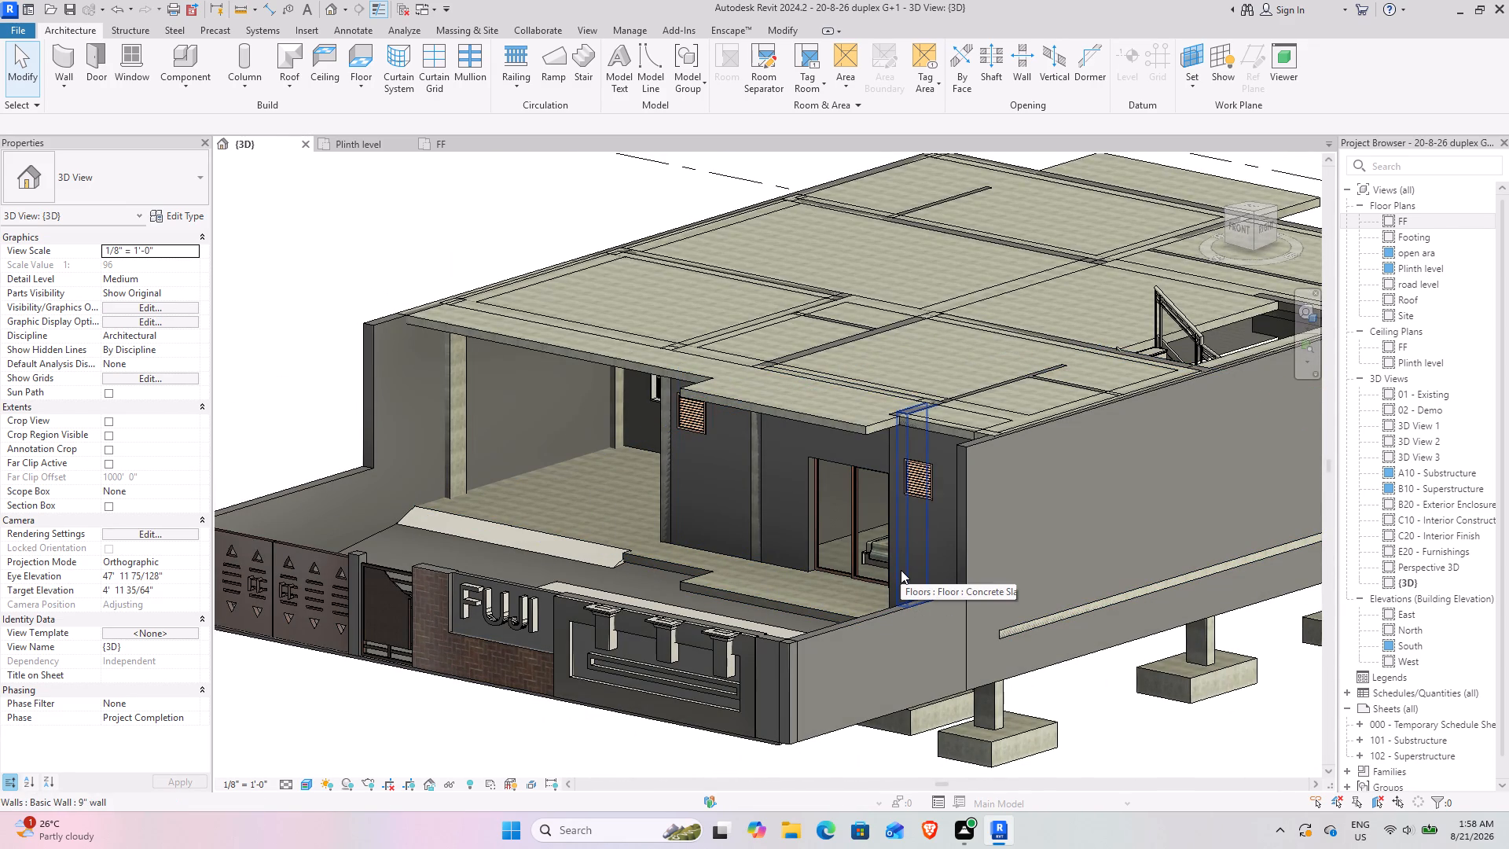
{"action": "scroll", "coordinate": [905, 568], "scroll_direction": "down", "scroll_amount": 3}
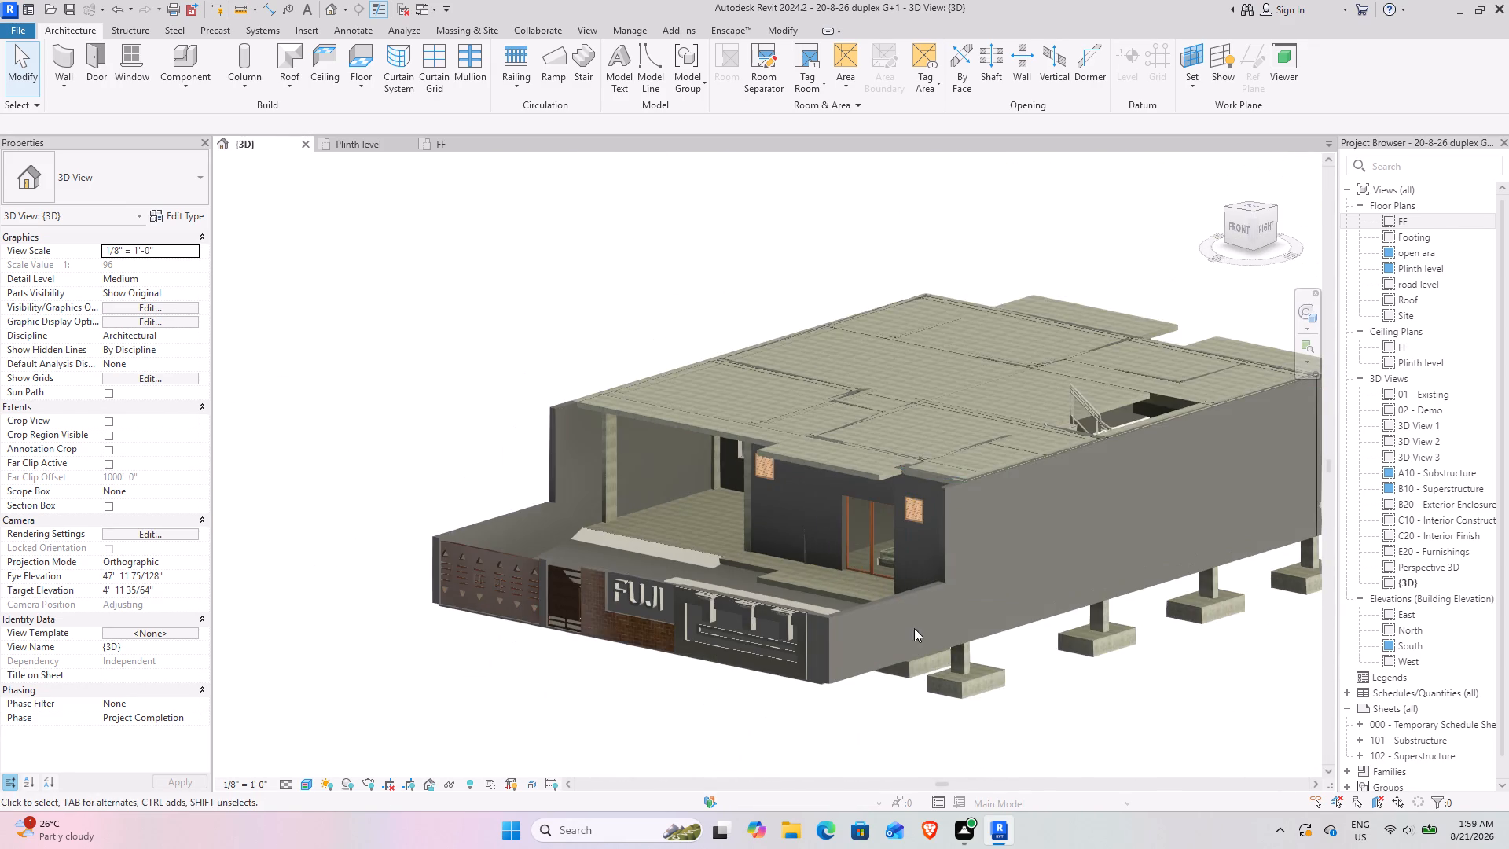
{"action": "middle_click_drag", "start_coordinate": [861, 630], "coordinate": [1113, 524], "text": "shift"}
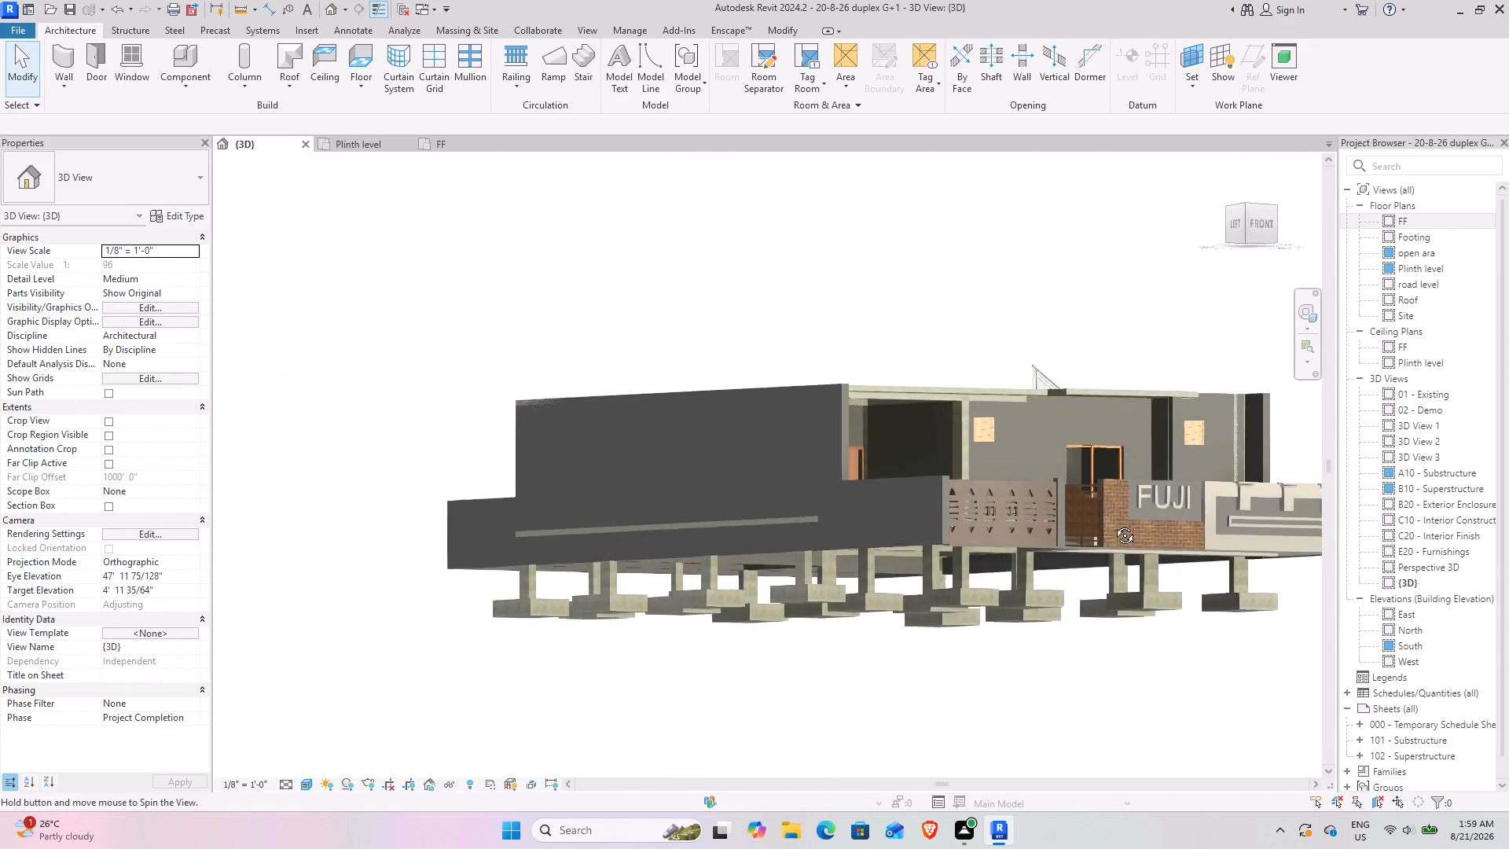
{"action": "middle_click_drag", "start_coordinate": [1113, 524], "coordinate": [1059, 696], "text": "shift"}
{"action": "middle_click_drag", "start_coordinate": [981, 656], "coordinate": [625, 393]}
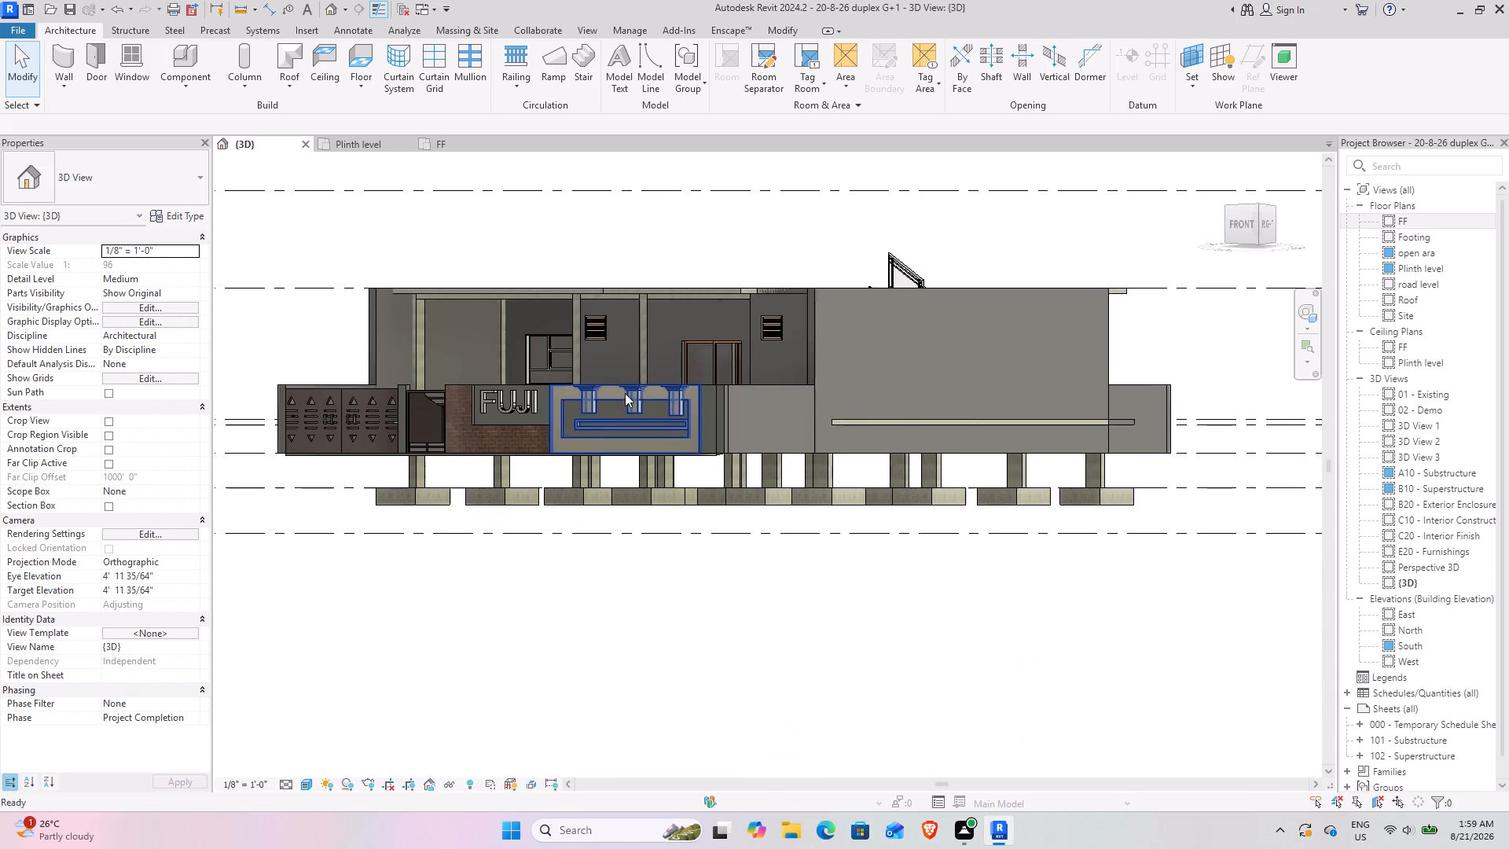
{"action": "scroll", "coordinate": [702, 516], "scroll_direction": "down", "scroll_amount": 3}
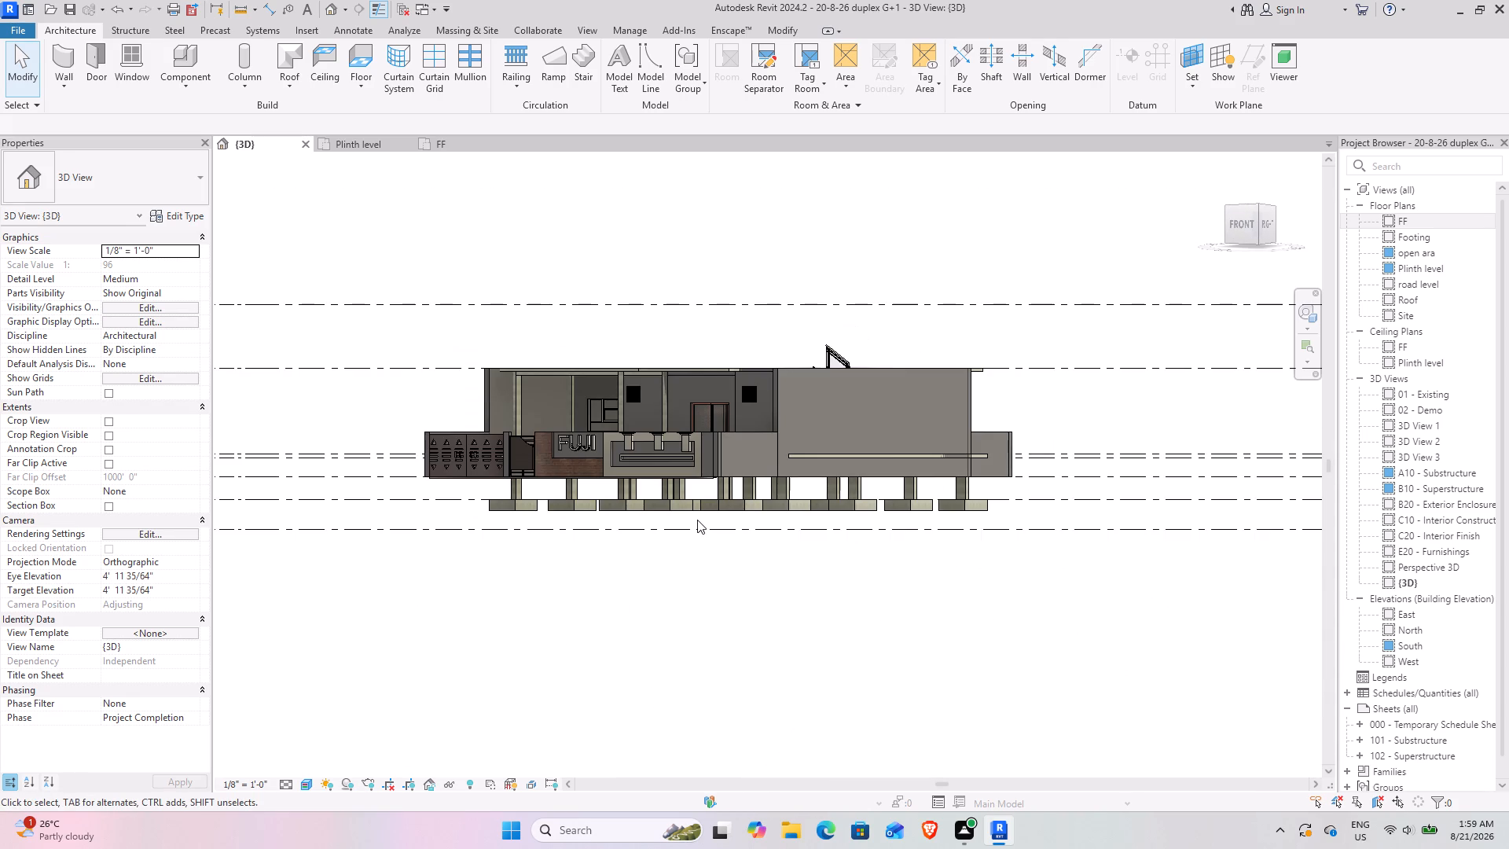
Examine the roof slab and staircase opening from above, viewing the house from the left side, top-front corner and front.
{"action": "middle_click_drag", "start_coordinate": [659, 508], "coordinate": [1013, 656]}
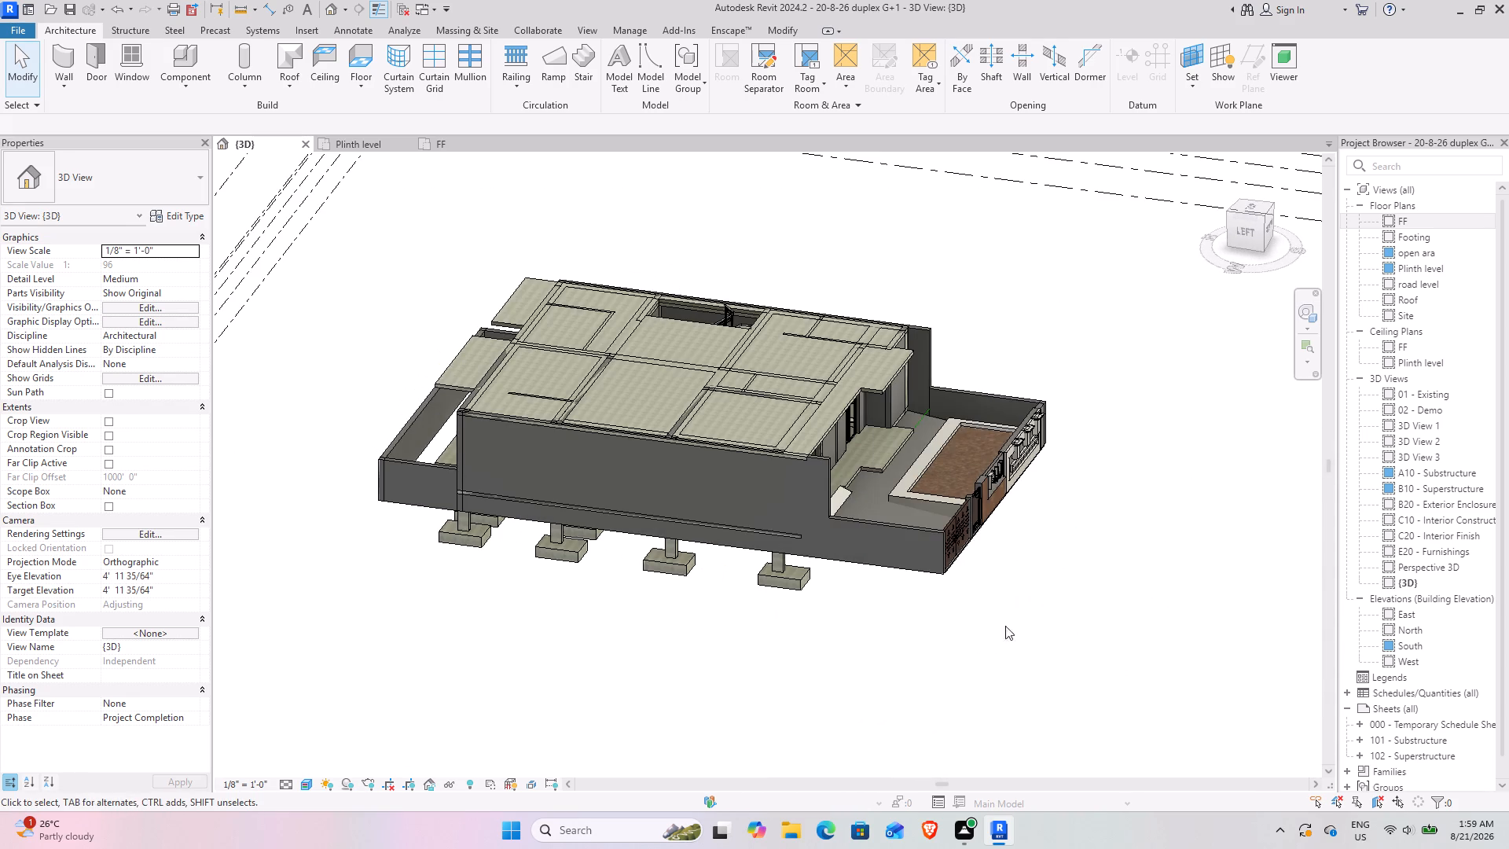
{"action": "middle_click_drag", "start_coordinate": [826, 486], "coordinate": [663, 646], "text": "shift"}
{"action": "middle_click_drag", "start_coordinate": [876, 461], "coordinate": [735, 644]}
{"action": "scroll", "coordinate": [656, 467], "scroll_direction": "up", "scroll_amount": 3}
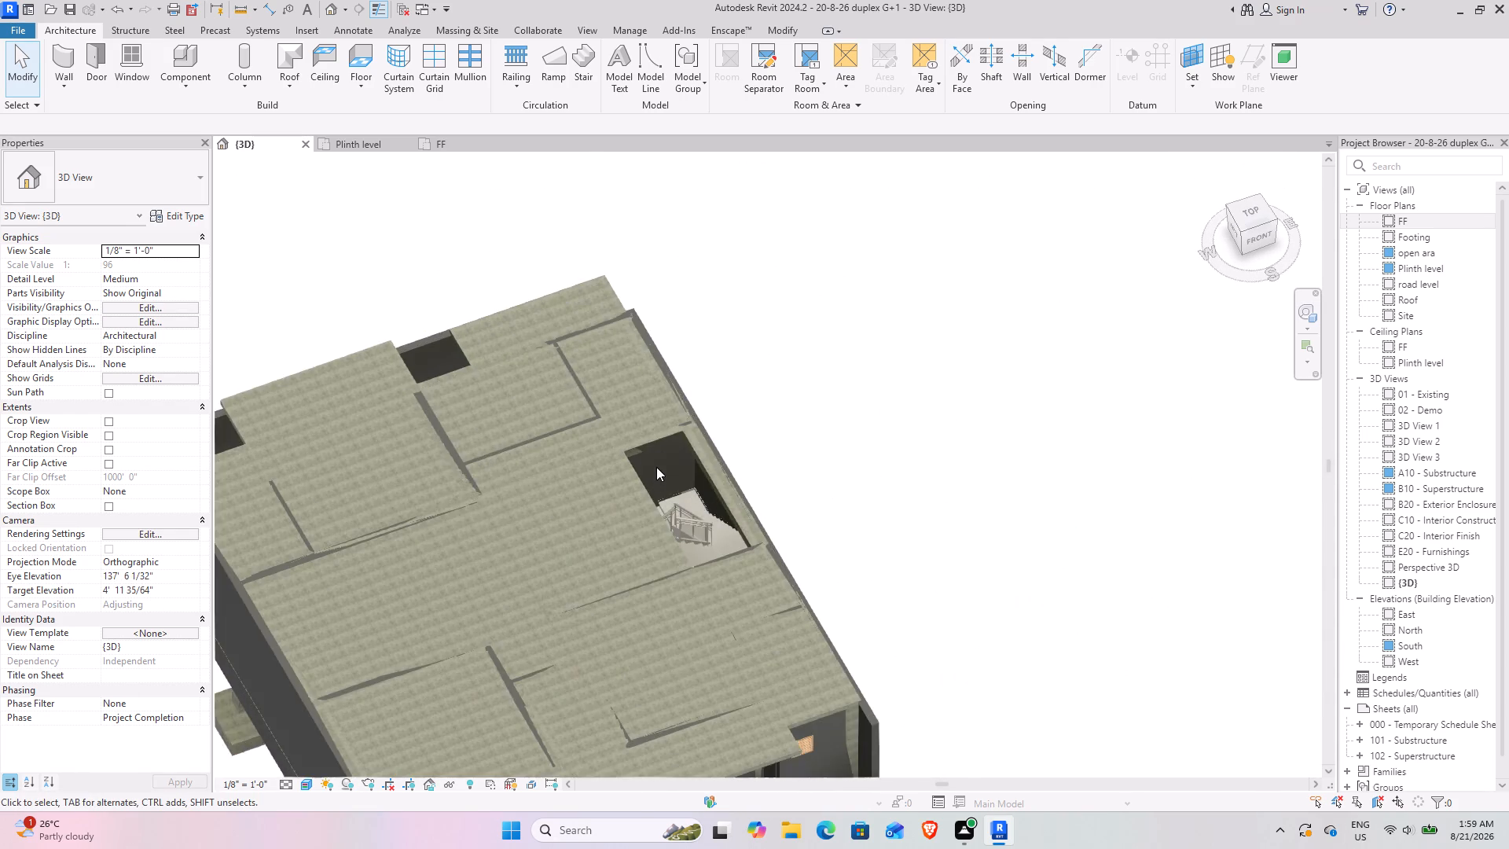
{"action": "scroll", "coordinate": [654, 469], "scroll_direction": "up", "scroll_amount": 4}
{"action": "scroll", "coordinate": [754, 597], "scroll_direction": "down", "scroll_amount": 5}
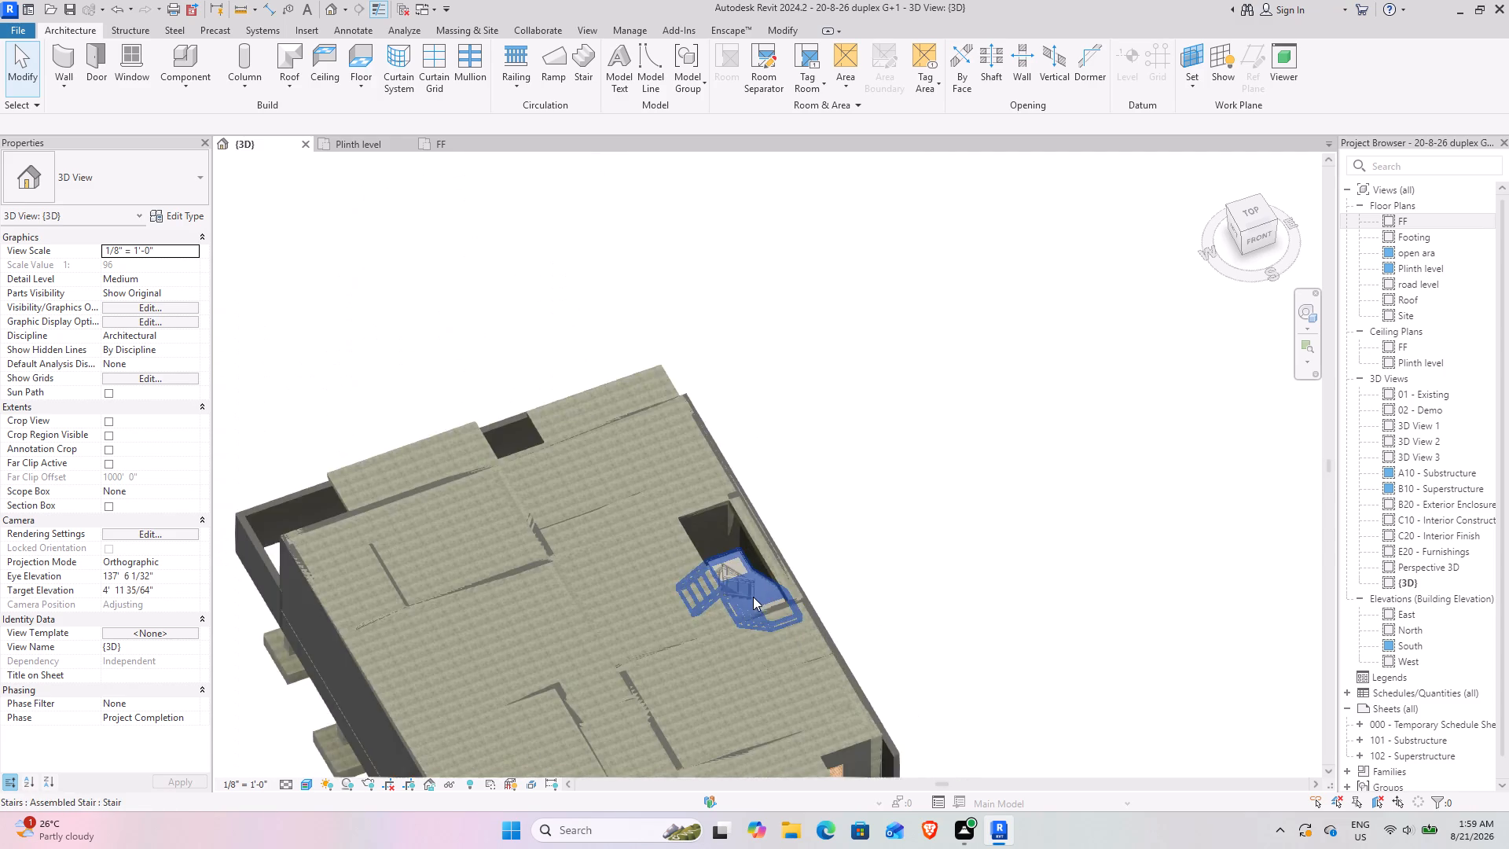
{"action": "scroll", "coordinate": [753, 597], "scroll_direction": "down", "scroll_amount": 4}
{"action": "middle_click_drag", "start_coordinate": [777, 693], "coordinate": [672, 275]}
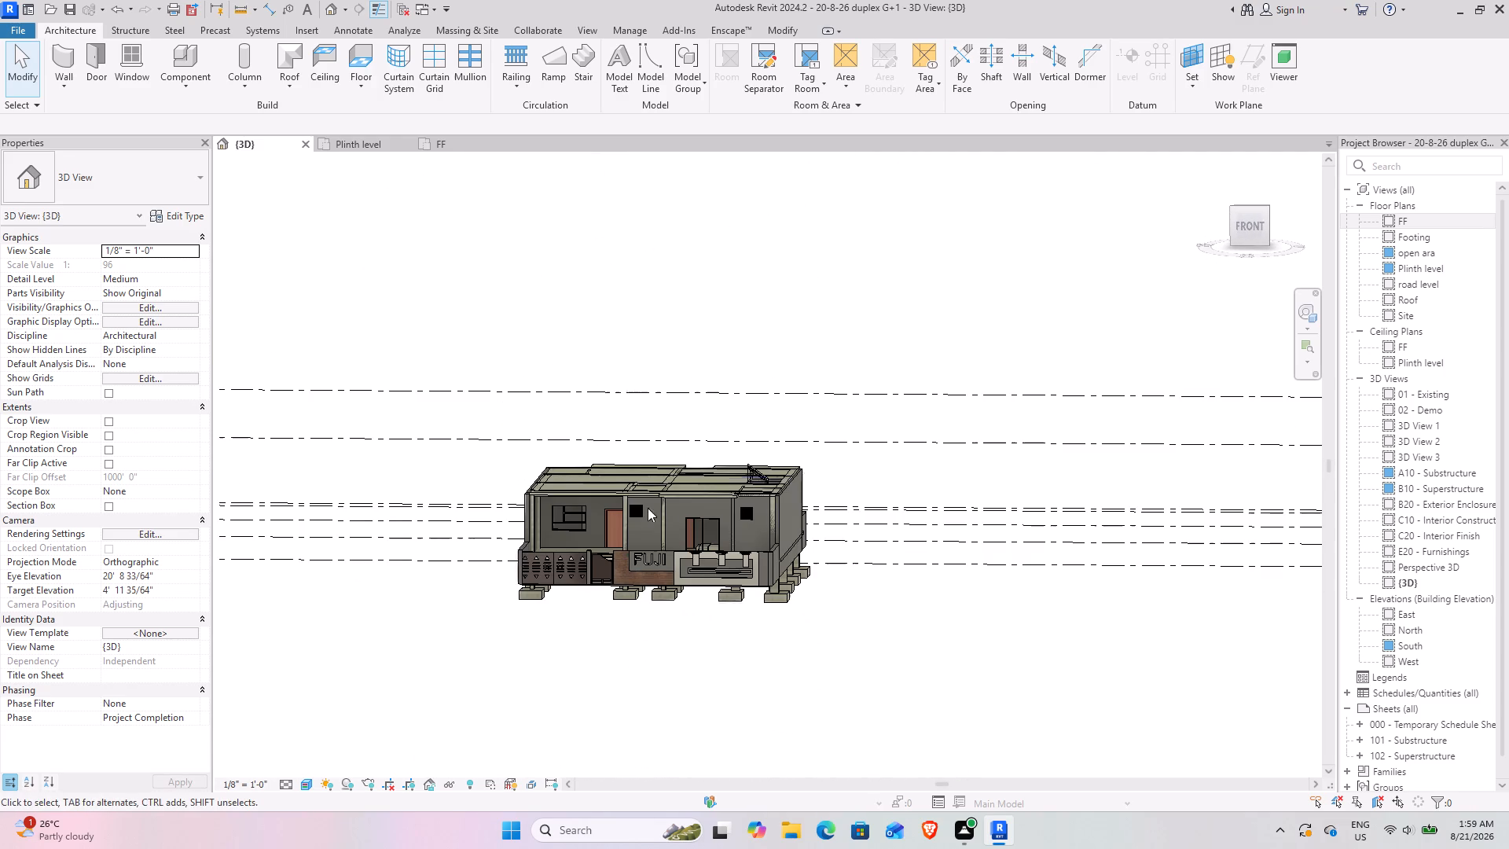